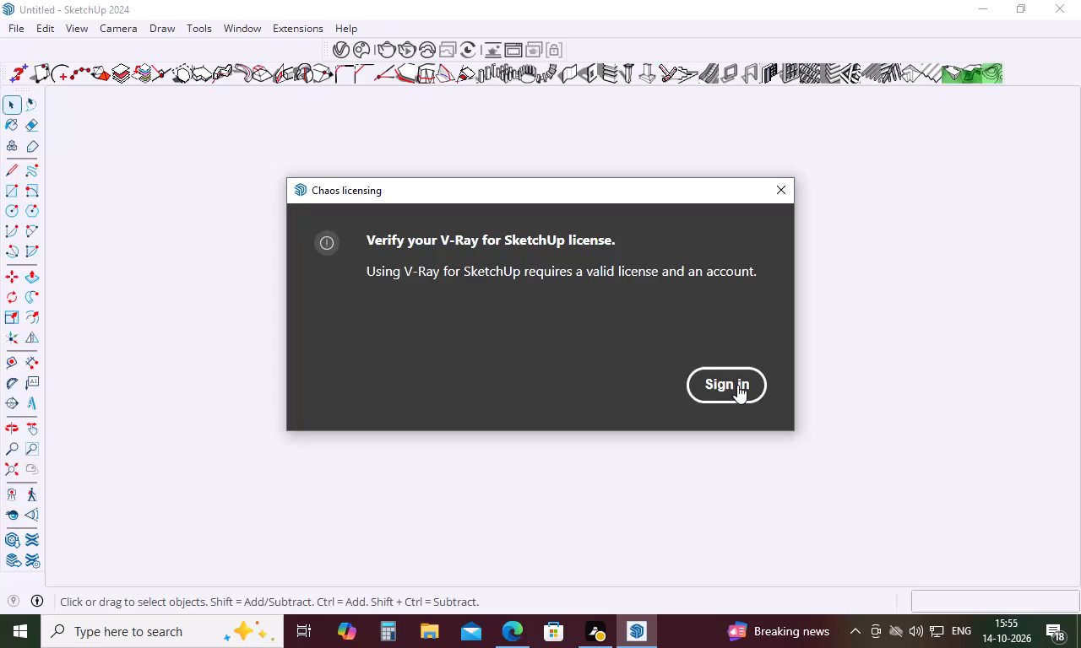
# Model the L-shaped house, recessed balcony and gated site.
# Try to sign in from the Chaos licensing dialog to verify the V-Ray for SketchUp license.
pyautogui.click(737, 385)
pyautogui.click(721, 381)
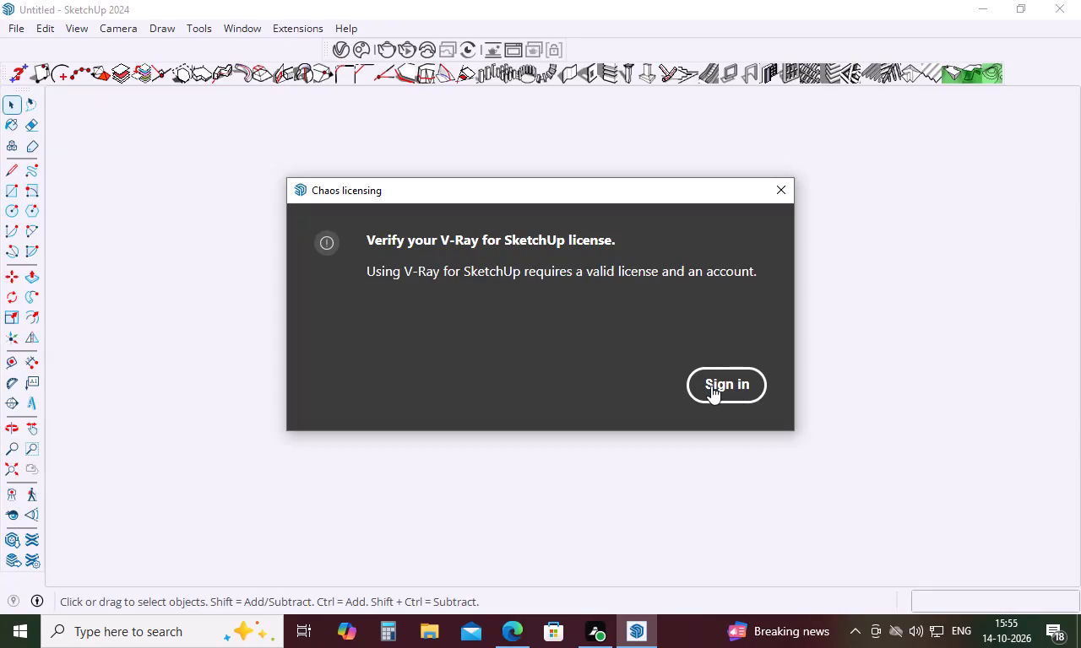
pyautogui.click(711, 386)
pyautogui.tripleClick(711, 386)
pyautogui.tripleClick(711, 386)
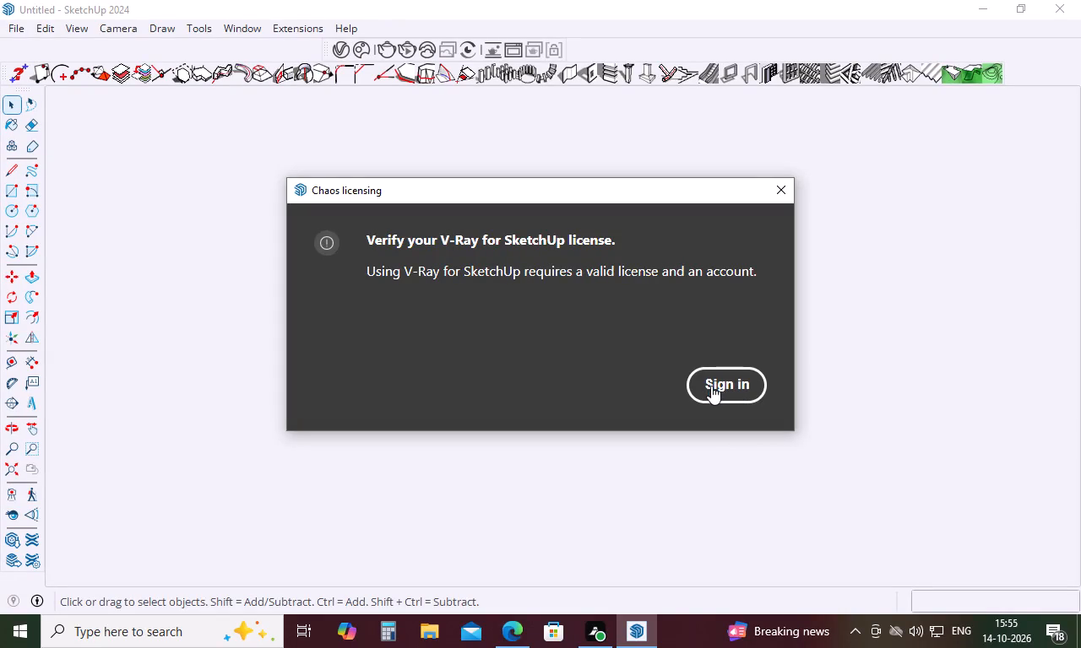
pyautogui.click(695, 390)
# Close the Chaos licensing dialog without signing in.
pyautogui.click(313, 235)
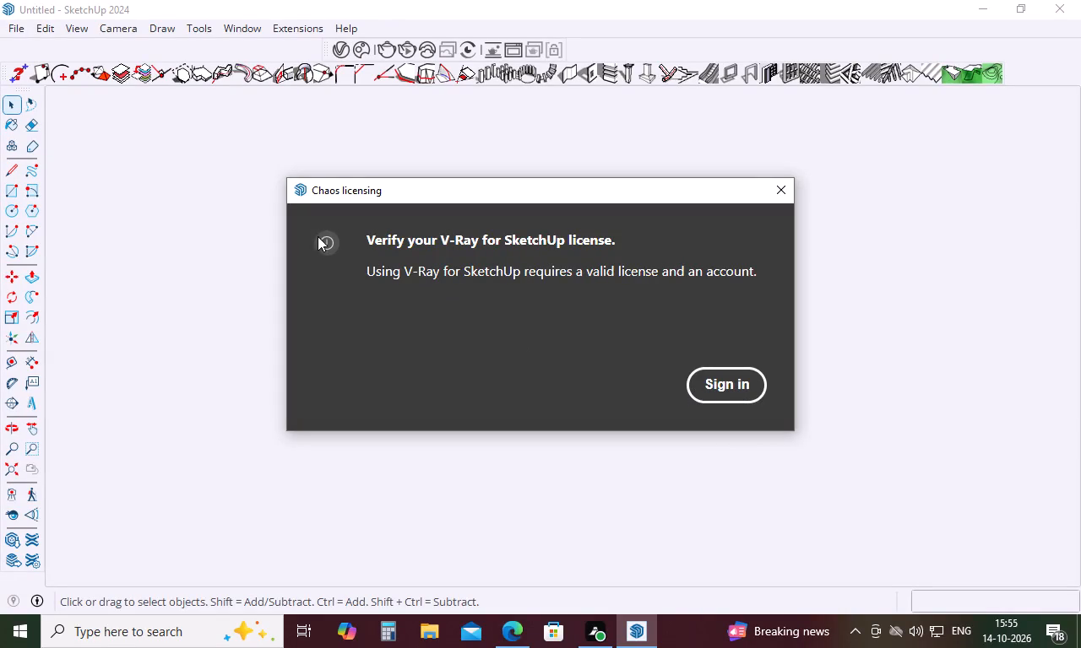
pyautogui.click(323, 240)
pyautogui.click(326, 243)
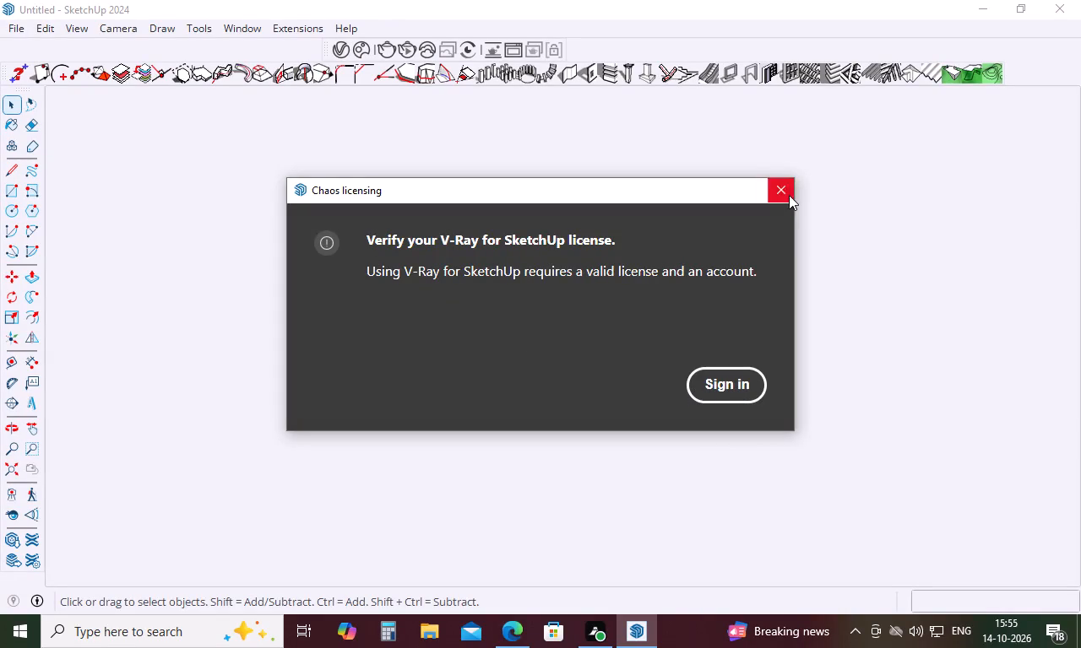
pyautogui.click(789, 195)
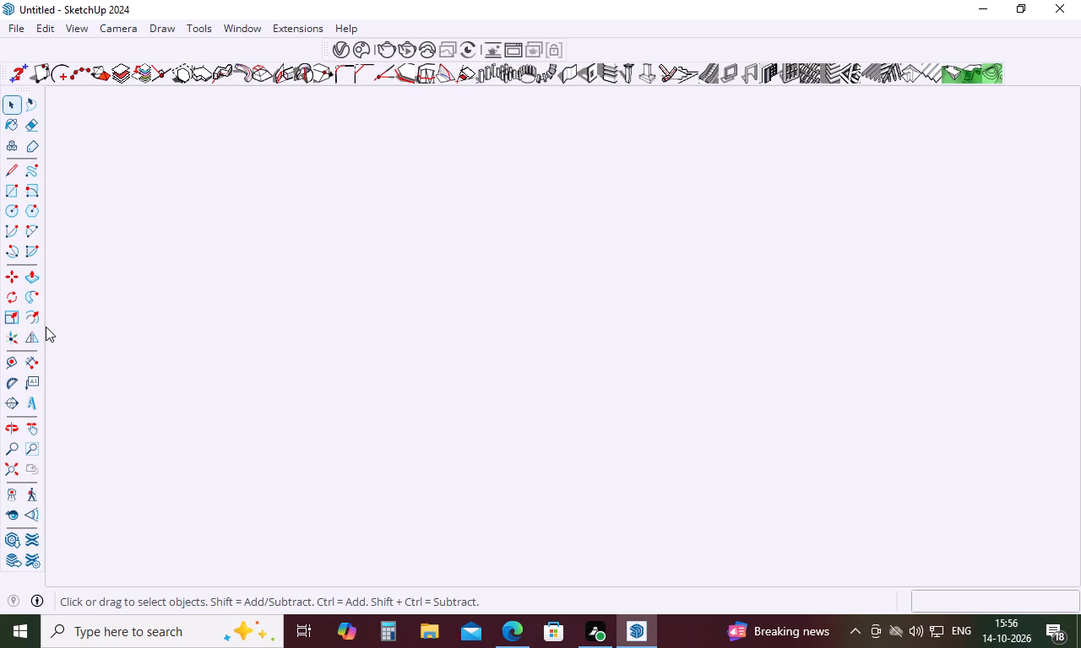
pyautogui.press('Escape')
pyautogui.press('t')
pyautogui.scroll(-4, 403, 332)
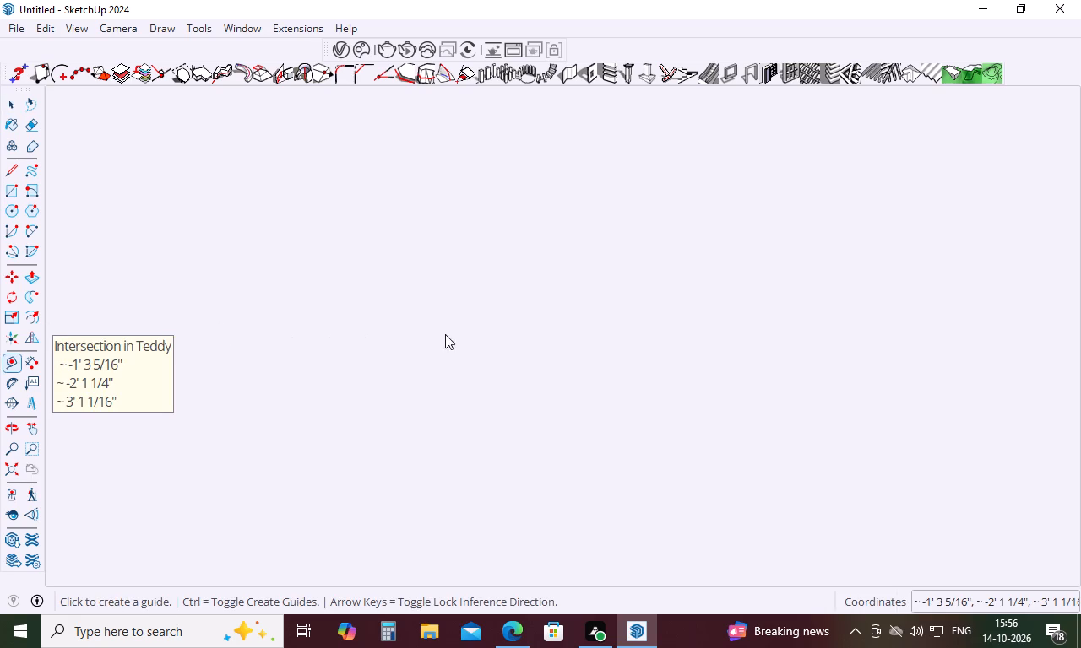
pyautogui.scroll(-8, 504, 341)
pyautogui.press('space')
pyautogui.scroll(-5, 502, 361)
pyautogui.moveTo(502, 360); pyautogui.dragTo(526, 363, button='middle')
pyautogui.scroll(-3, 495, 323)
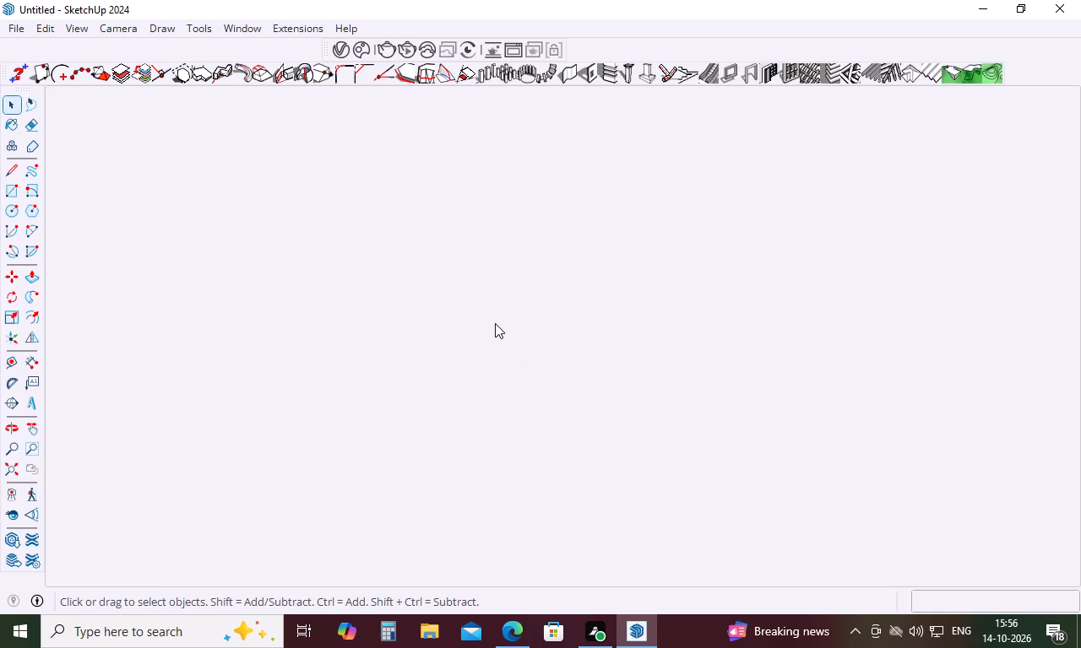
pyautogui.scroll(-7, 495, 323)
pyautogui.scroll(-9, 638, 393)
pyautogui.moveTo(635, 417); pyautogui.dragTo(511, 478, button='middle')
# Create a new model.
pyautogui.hotkey('ctrl', 'n')
pyautogui.hotkey('ctrl', 'n')
pyautogui.hotkey('ctrl', 'n')
pyautogui.hotkey('ctrl', 'n')
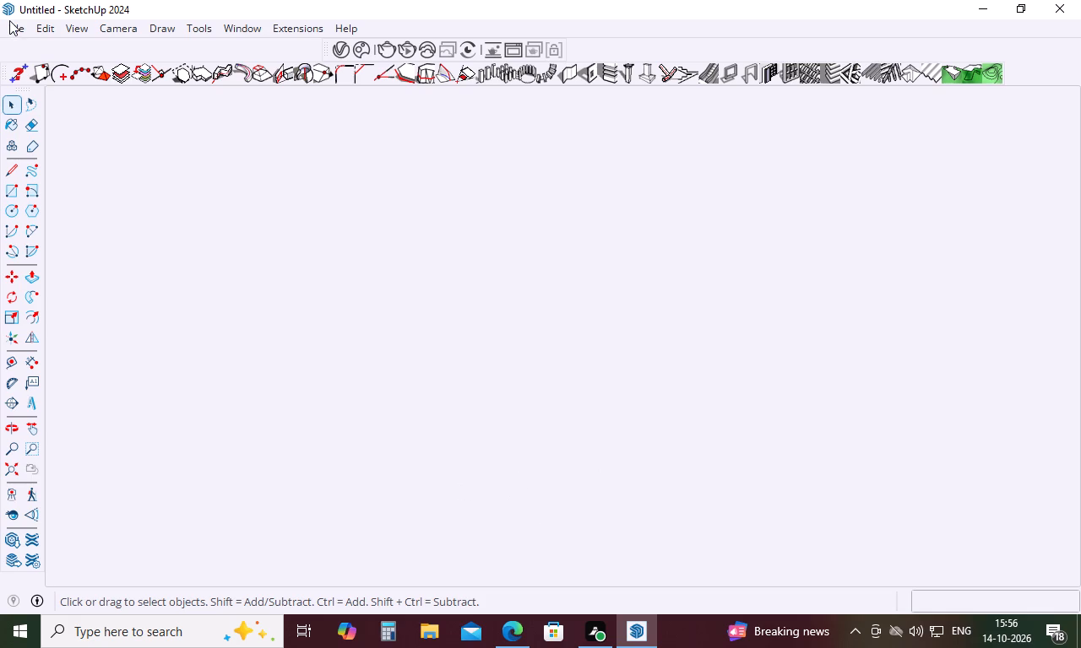
pyautogui.click(9, 25)
pyautogui.click(51, 51)
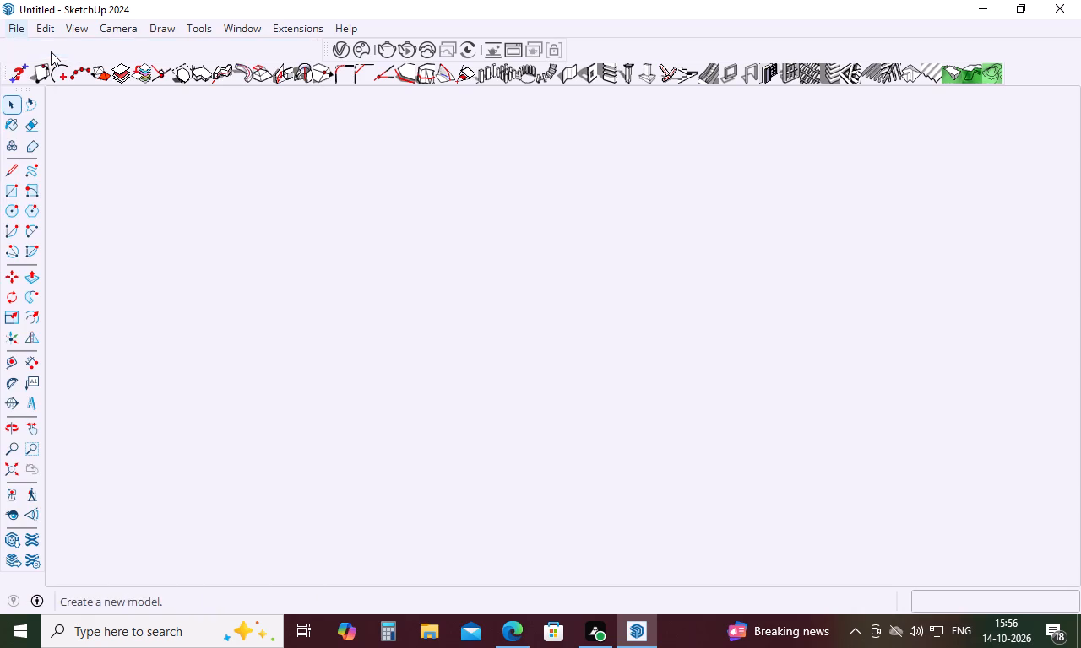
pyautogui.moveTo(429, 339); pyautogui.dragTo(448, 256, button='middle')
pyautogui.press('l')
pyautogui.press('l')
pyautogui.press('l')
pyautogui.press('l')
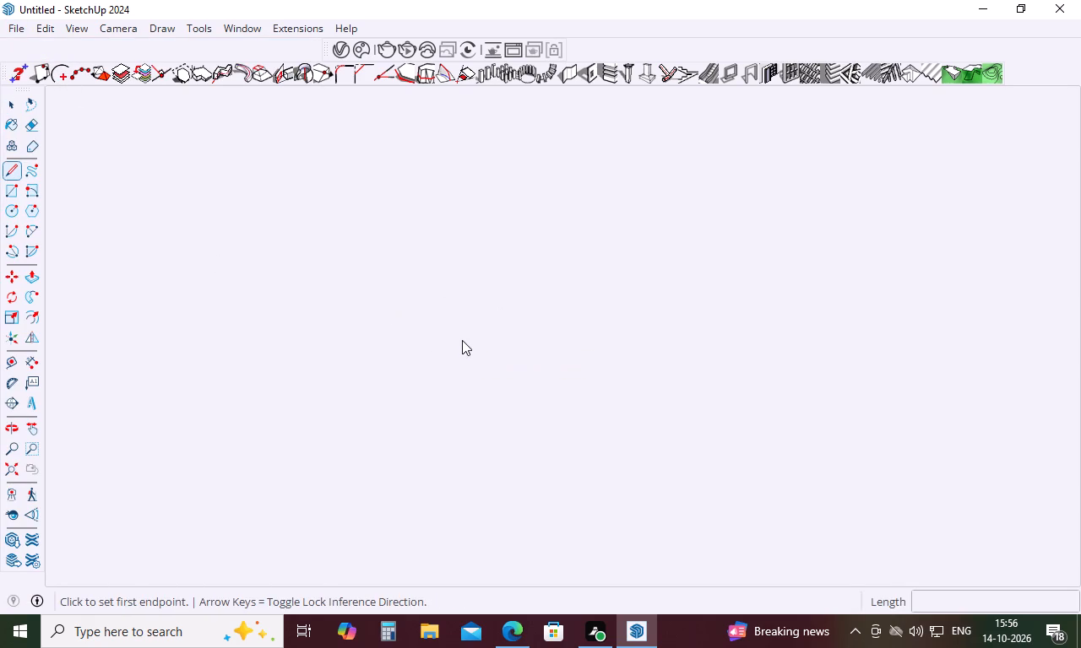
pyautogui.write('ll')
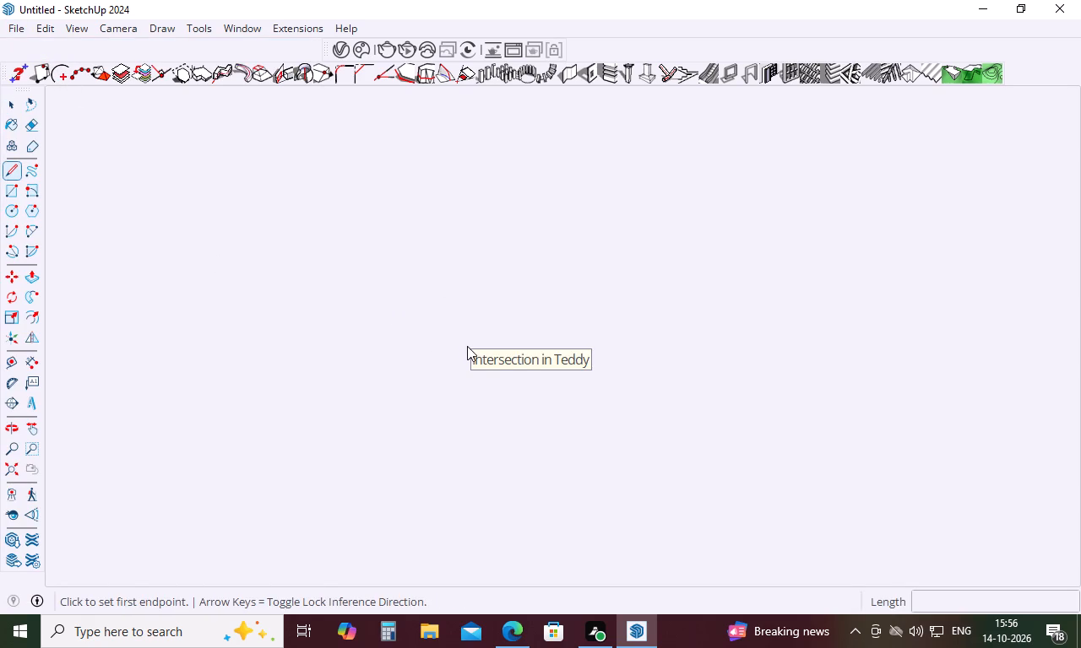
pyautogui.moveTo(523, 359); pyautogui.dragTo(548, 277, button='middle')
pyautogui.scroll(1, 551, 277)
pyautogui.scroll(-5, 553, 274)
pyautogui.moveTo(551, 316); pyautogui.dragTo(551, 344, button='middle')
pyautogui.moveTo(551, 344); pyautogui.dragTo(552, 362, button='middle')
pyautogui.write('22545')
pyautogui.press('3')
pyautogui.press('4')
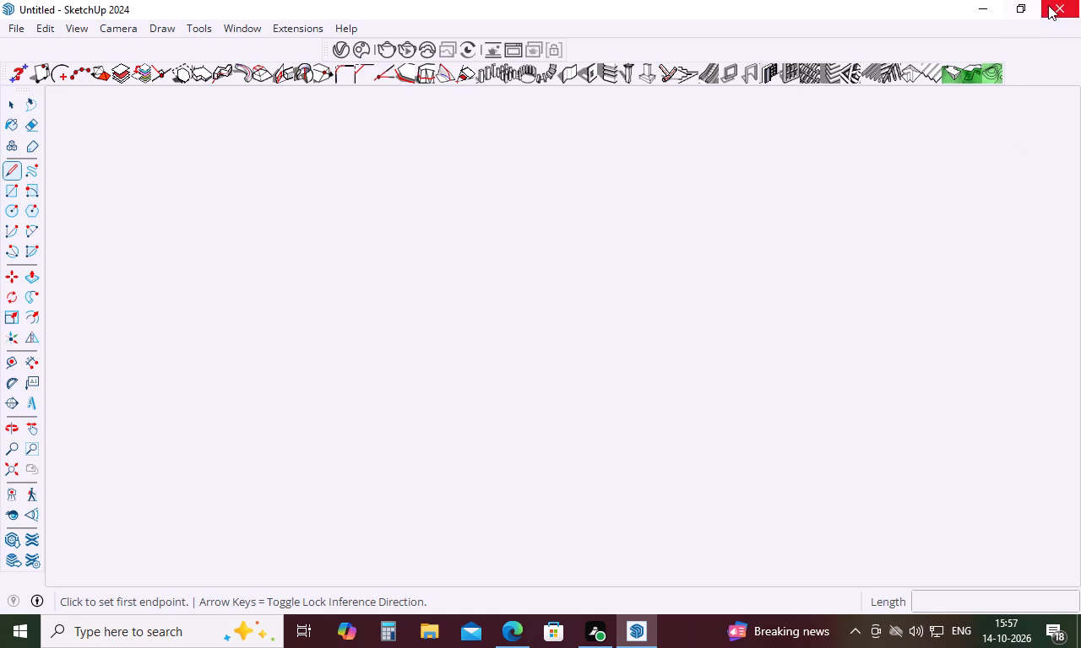
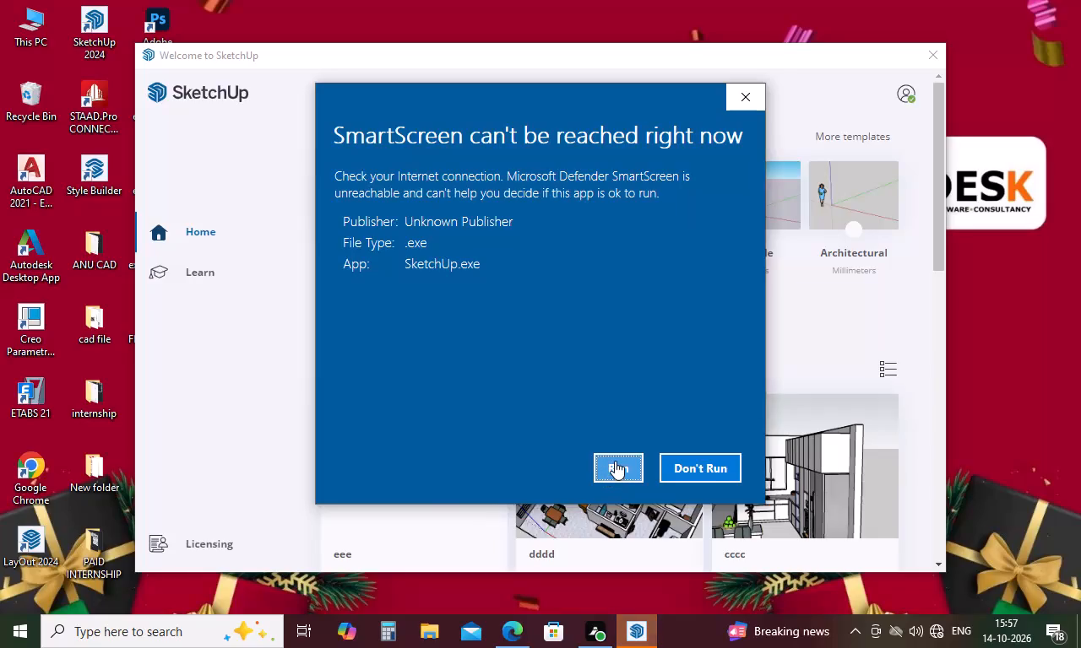
# Allow SketchUp.exe to run despite the SmartScreen warning.
pyautogui.click(615, 461)
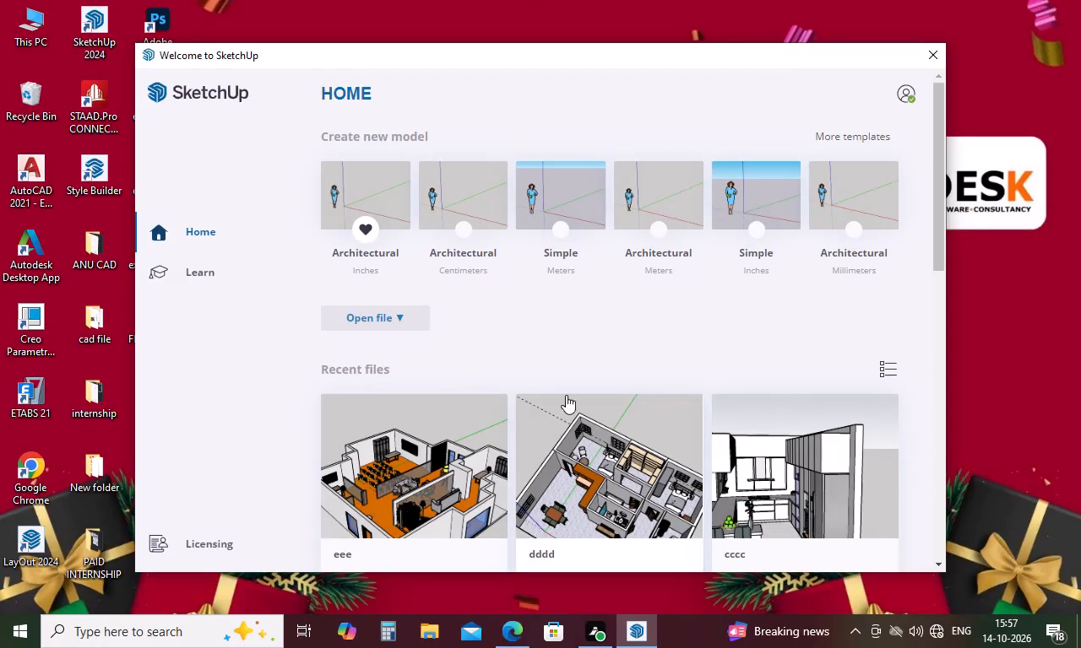
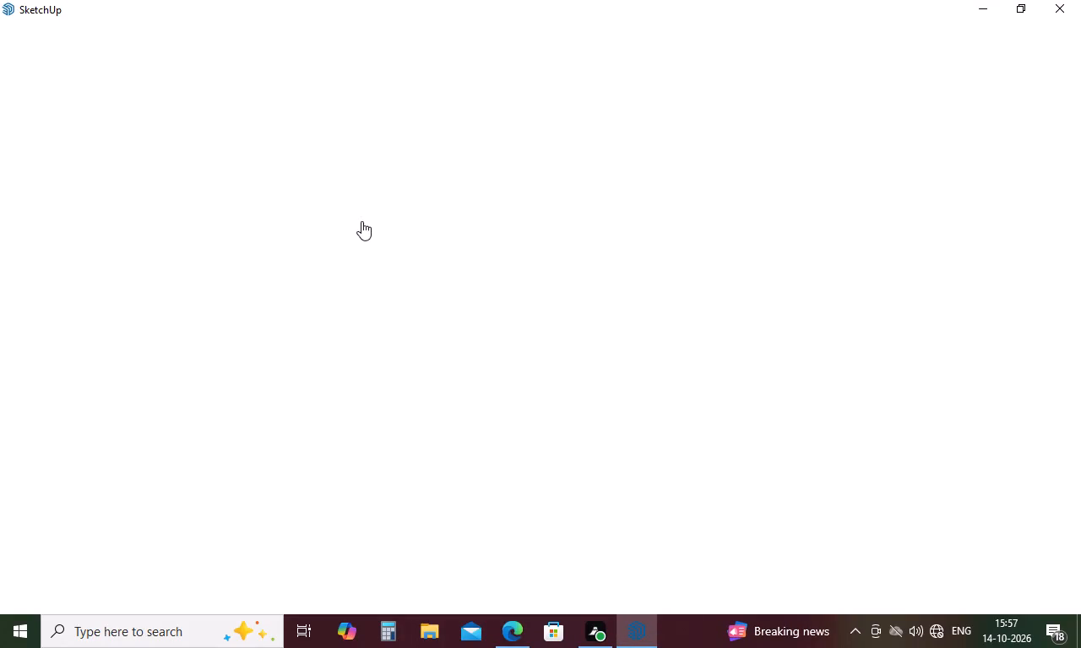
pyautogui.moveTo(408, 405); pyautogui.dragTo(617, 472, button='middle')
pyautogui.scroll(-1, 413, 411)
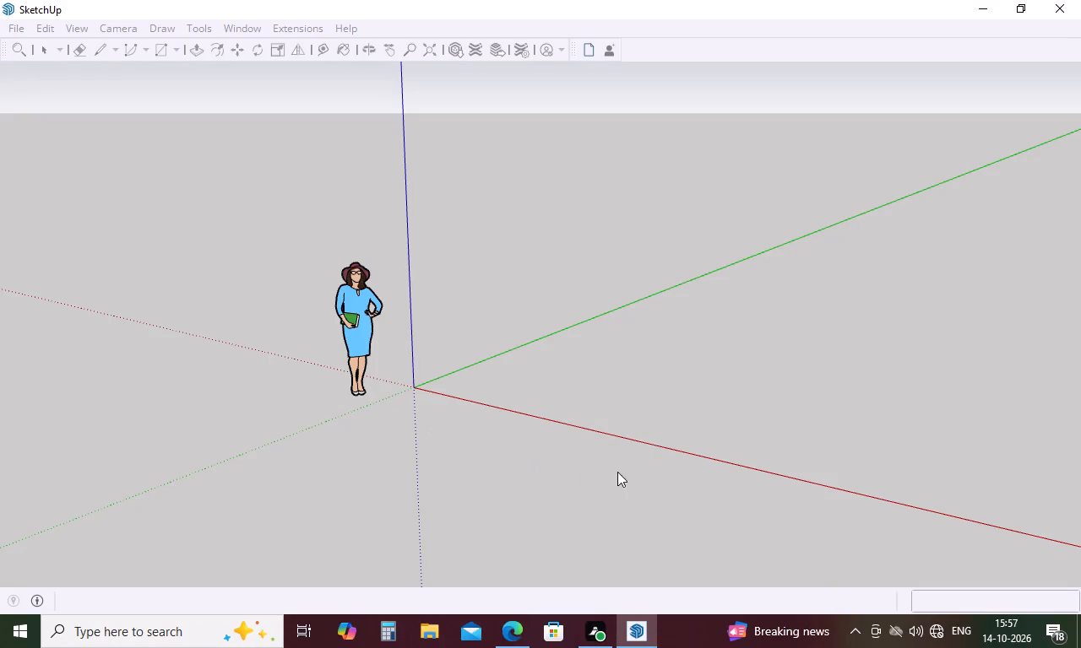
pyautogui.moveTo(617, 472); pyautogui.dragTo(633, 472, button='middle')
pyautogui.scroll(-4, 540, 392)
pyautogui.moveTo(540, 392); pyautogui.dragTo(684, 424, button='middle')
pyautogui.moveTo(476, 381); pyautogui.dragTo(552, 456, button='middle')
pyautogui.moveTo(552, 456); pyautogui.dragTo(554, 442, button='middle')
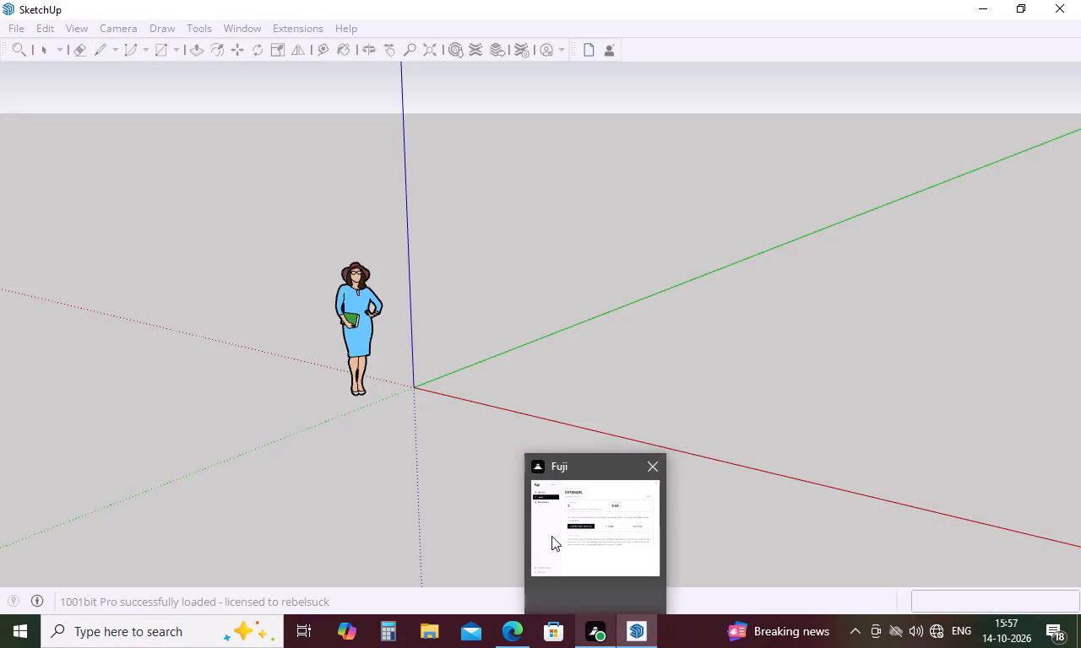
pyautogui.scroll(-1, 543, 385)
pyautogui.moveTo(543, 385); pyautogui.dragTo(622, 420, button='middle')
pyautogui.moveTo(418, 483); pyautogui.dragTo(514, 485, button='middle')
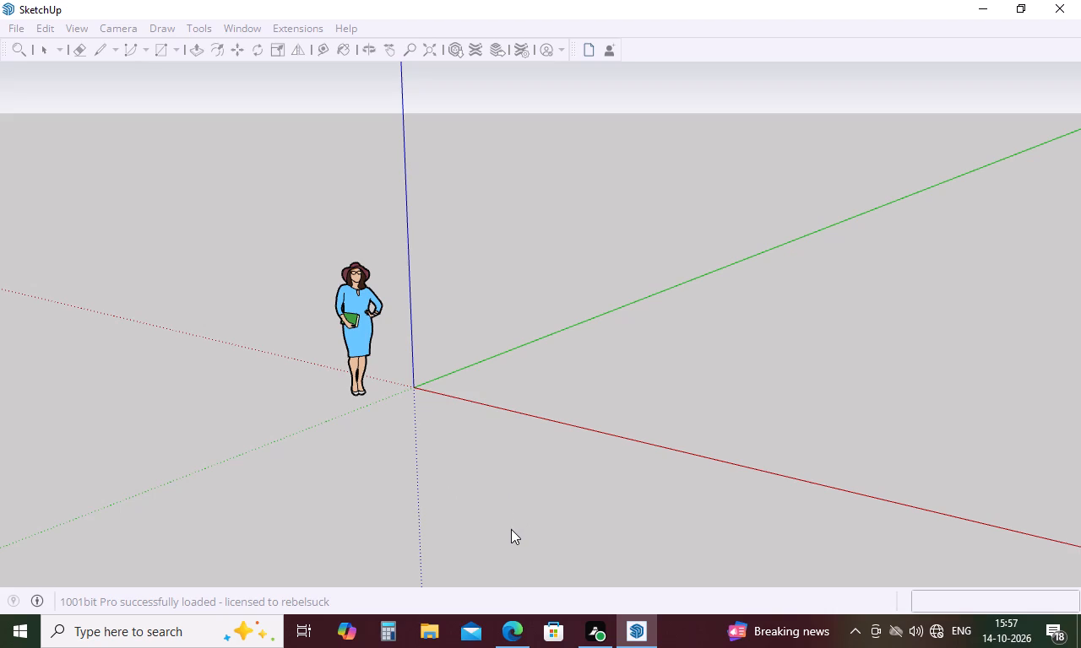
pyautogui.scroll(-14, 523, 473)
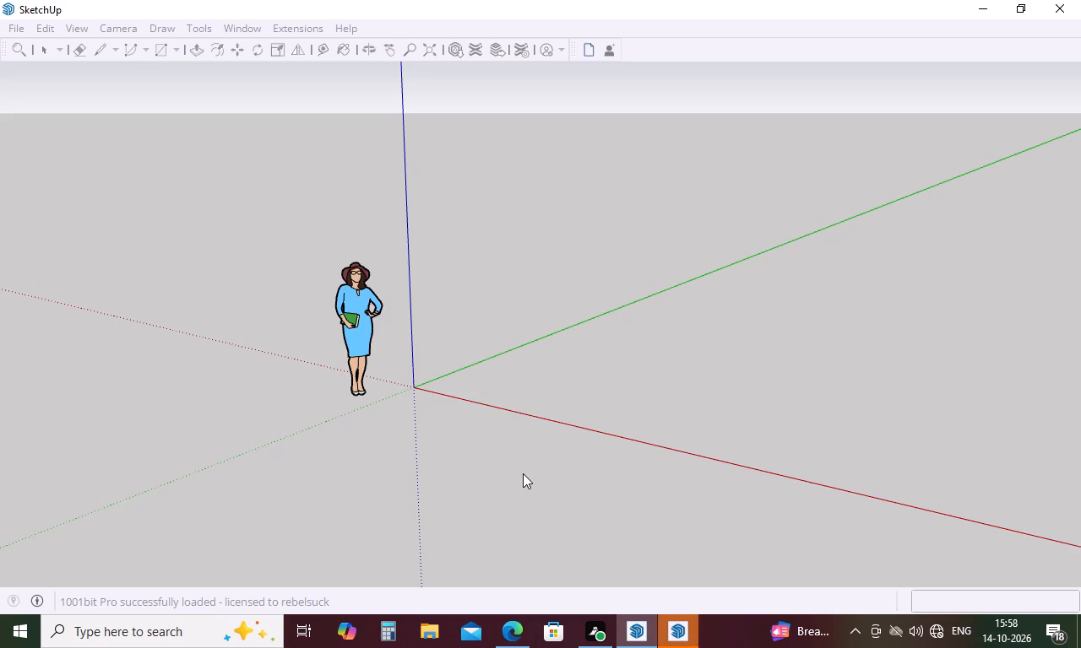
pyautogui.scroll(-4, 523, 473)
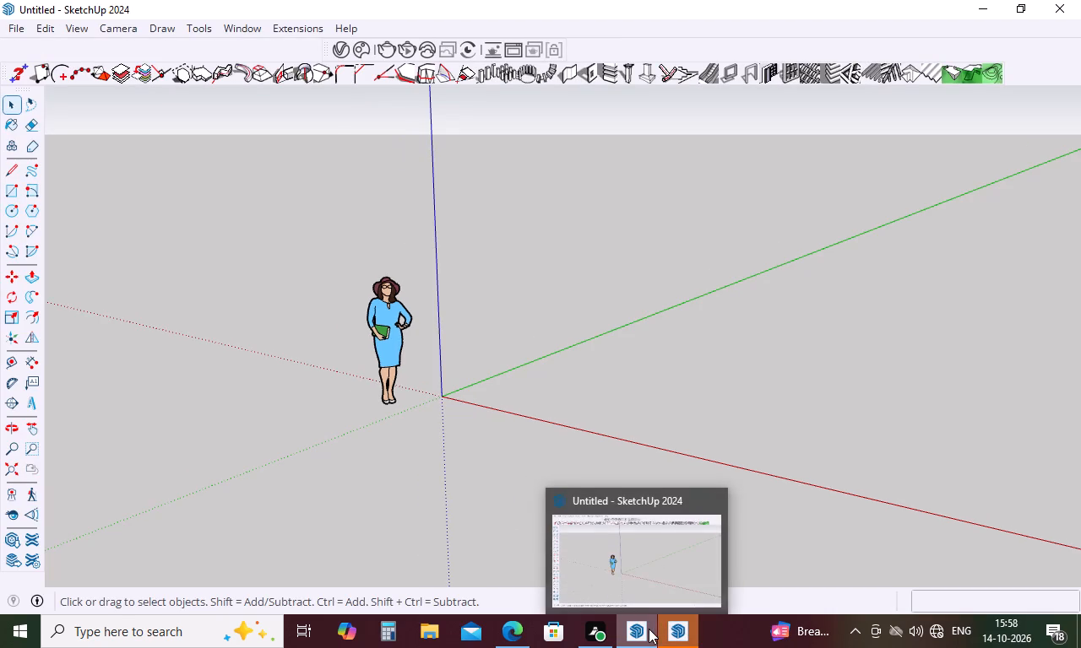
# Bring the untitled model window forward and close the Welcome to SketchUp window.
pyautogui.click(678, 554)
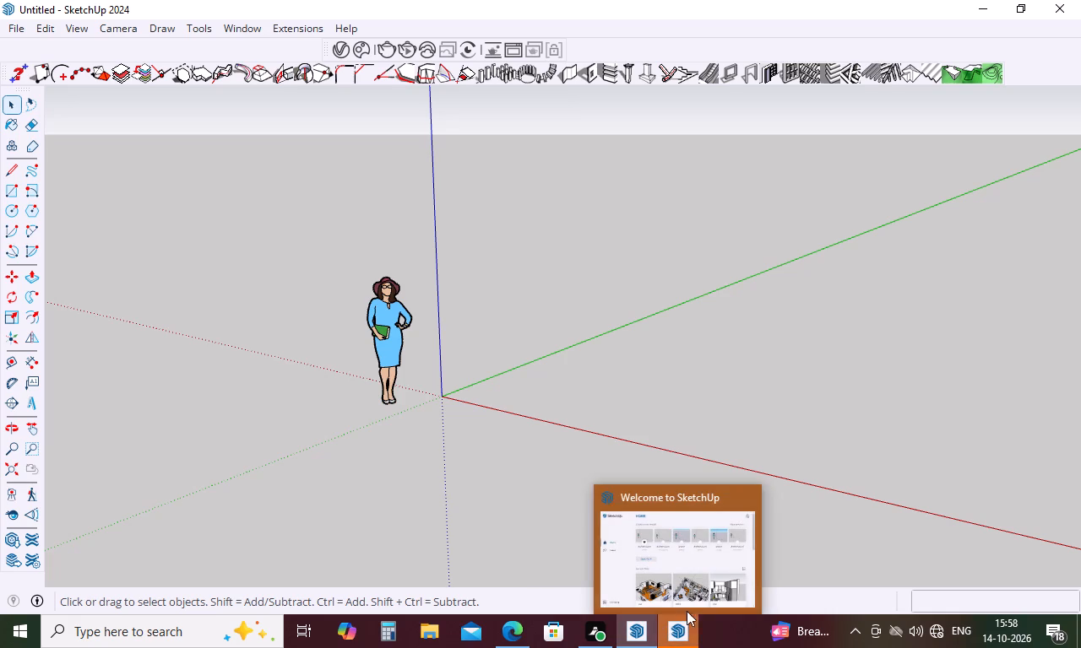
pyautogui.click(746, 499)
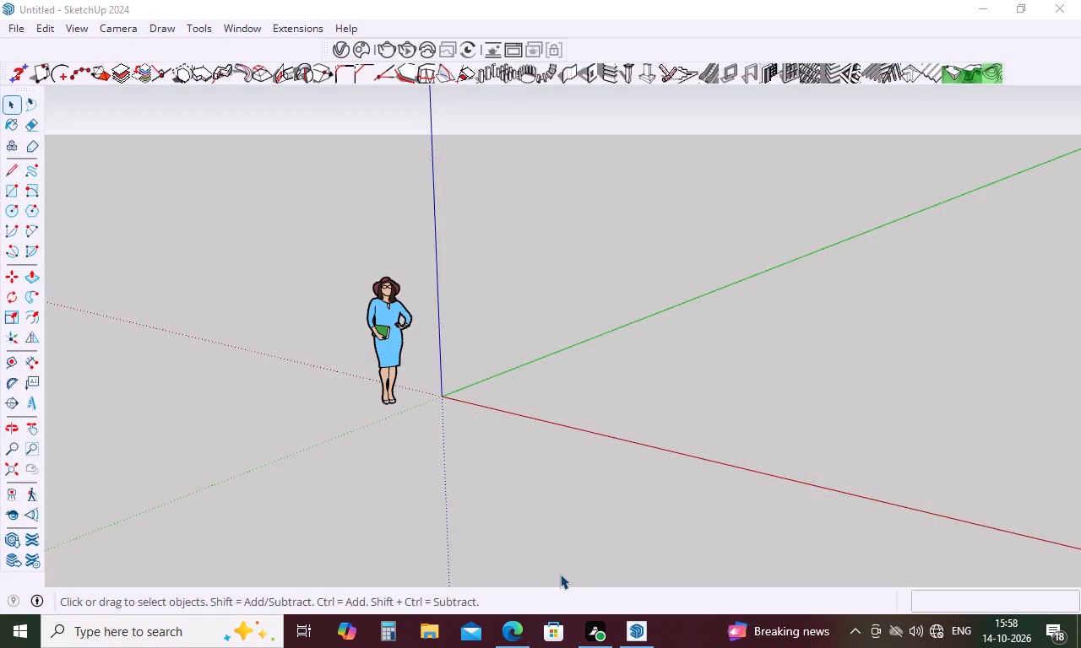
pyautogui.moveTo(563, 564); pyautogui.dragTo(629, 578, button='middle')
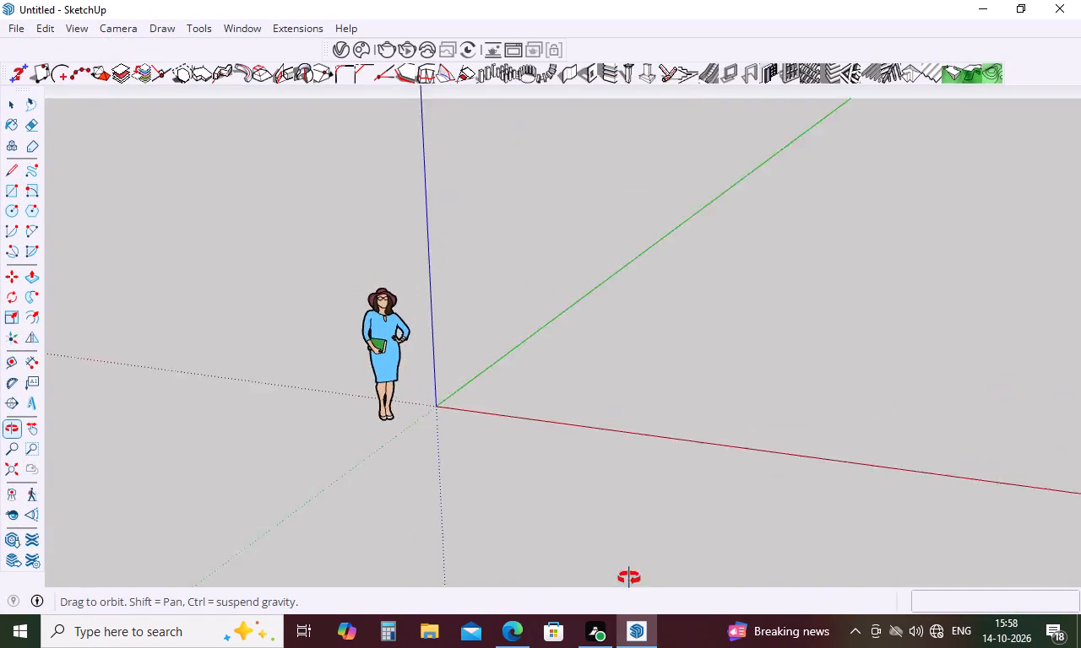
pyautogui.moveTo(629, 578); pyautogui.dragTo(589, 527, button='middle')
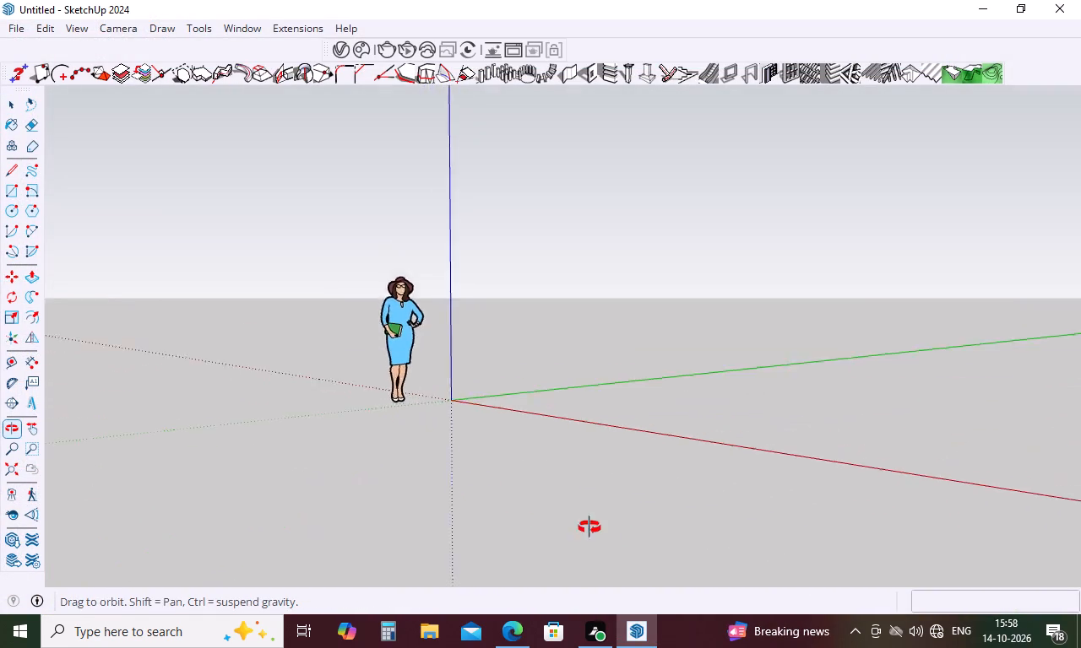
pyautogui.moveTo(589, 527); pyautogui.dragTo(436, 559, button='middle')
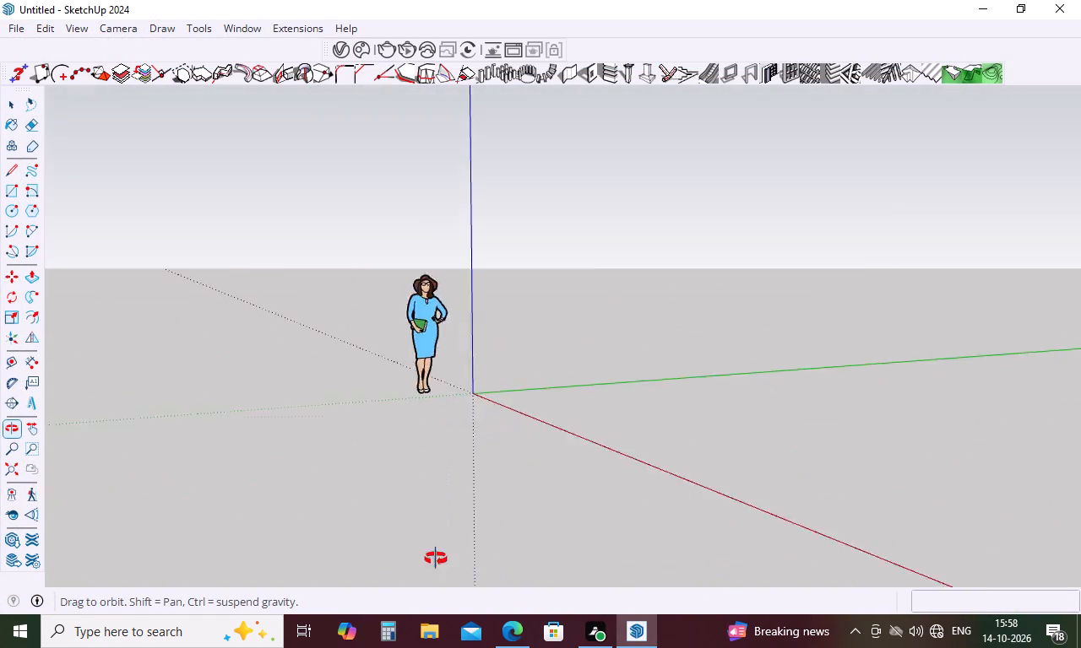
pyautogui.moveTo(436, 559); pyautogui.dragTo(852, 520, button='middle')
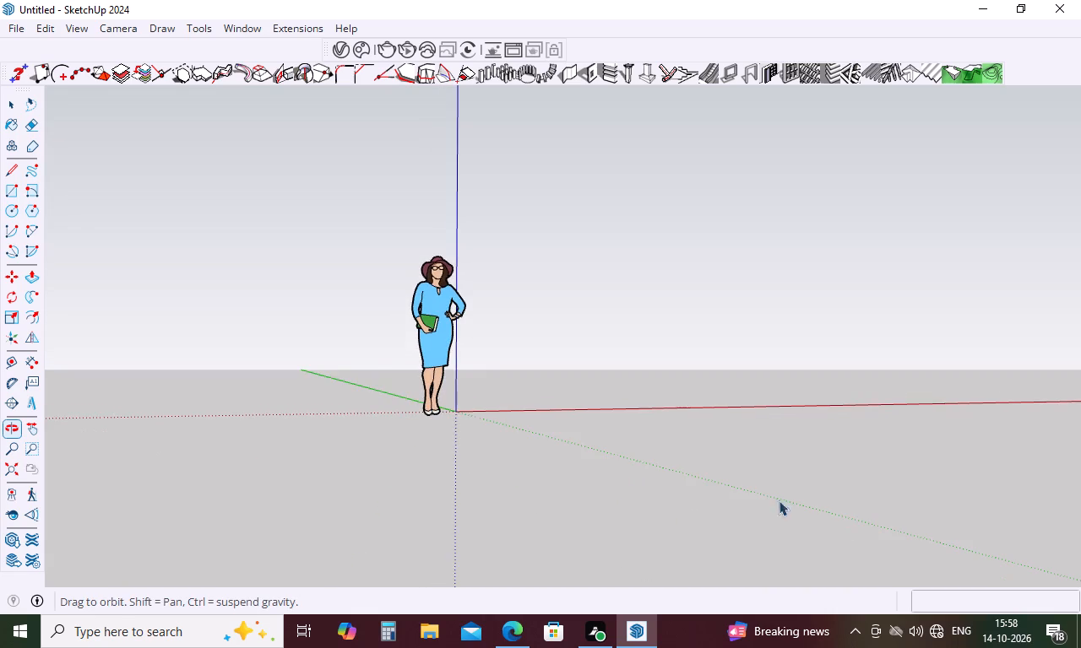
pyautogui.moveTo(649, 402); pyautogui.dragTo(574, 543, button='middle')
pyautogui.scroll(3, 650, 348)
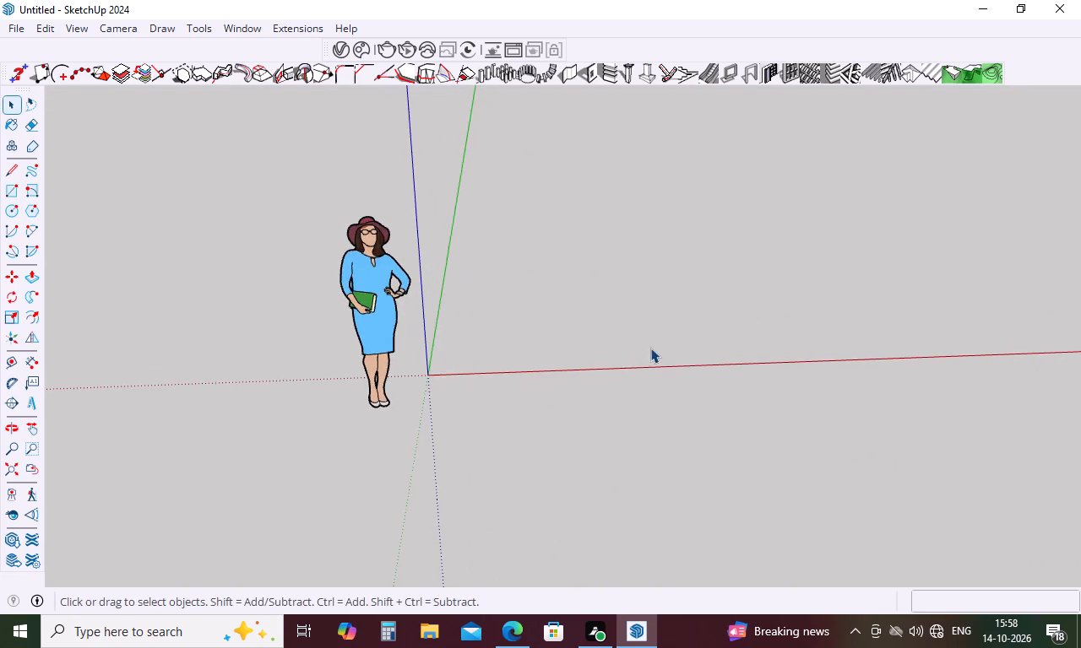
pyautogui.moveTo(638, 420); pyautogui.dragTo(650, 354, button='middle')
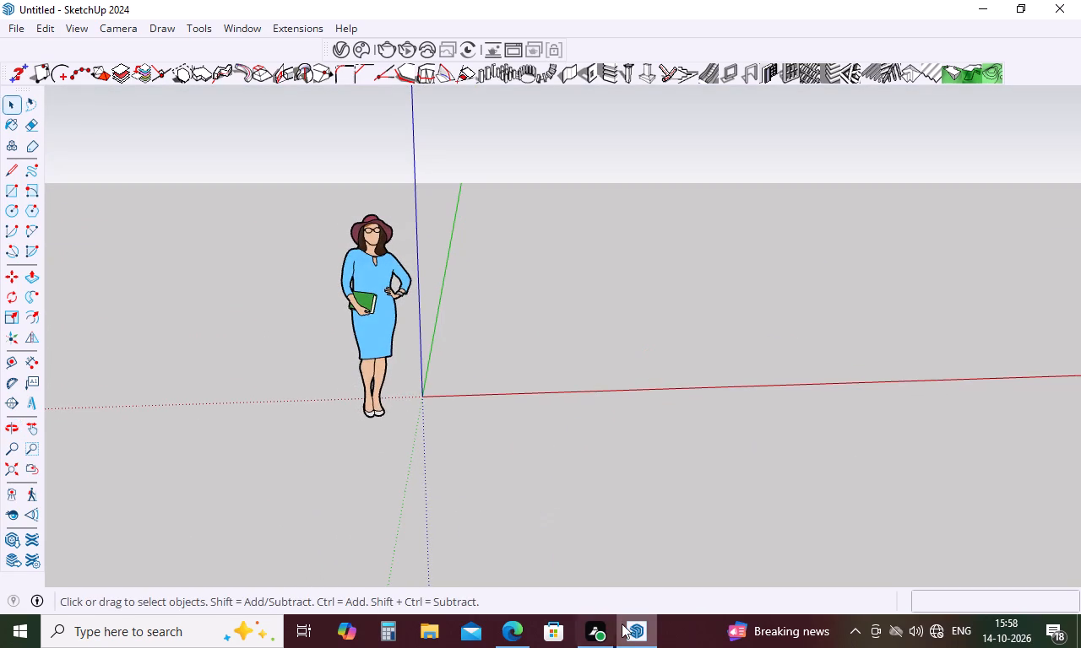
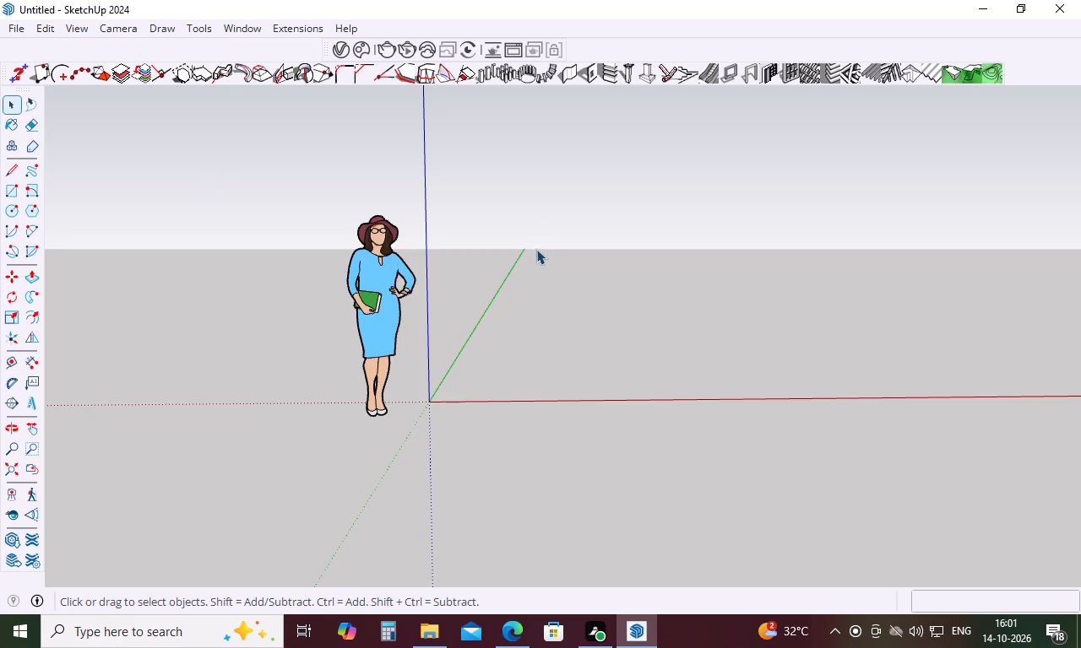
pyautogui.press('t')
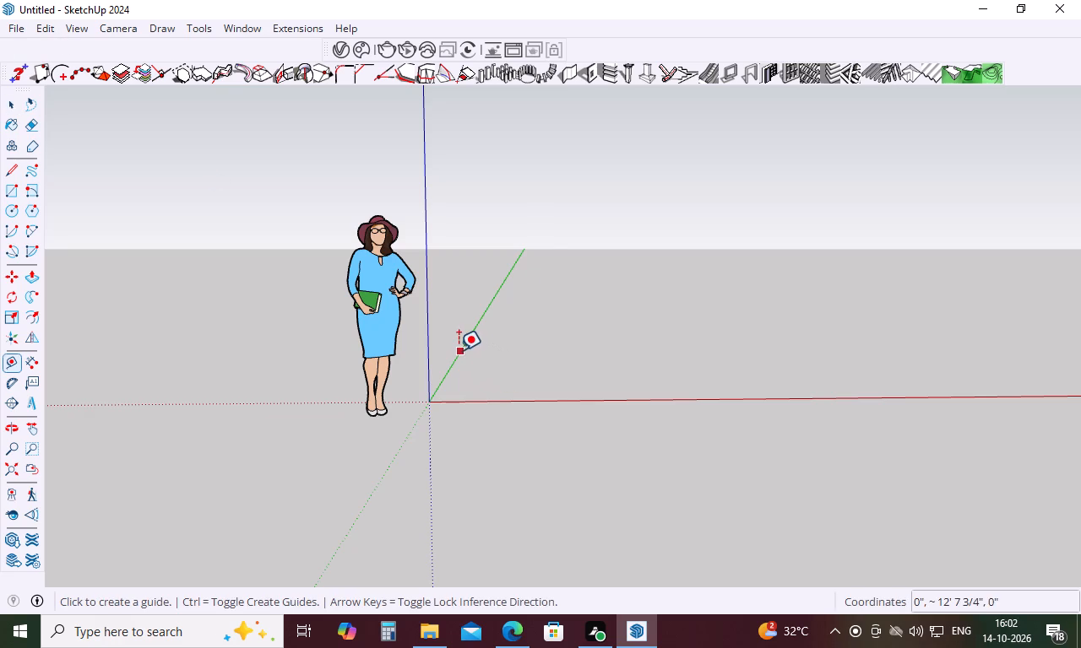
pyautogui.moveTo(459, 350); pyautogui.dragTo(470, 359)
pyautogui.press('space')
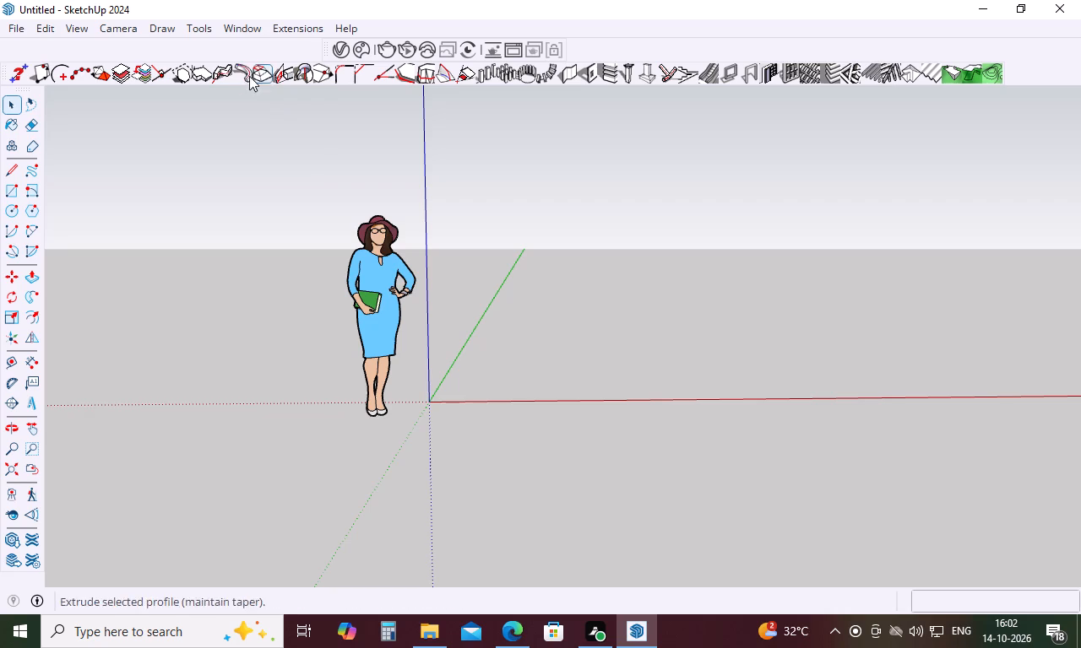
# Import "WhatsApp Image 2026-10-14 at 3.52.27 PM" from Downloads as an image, placing it upright from the origin along the red axis.
pyautogui.click(11, 27)
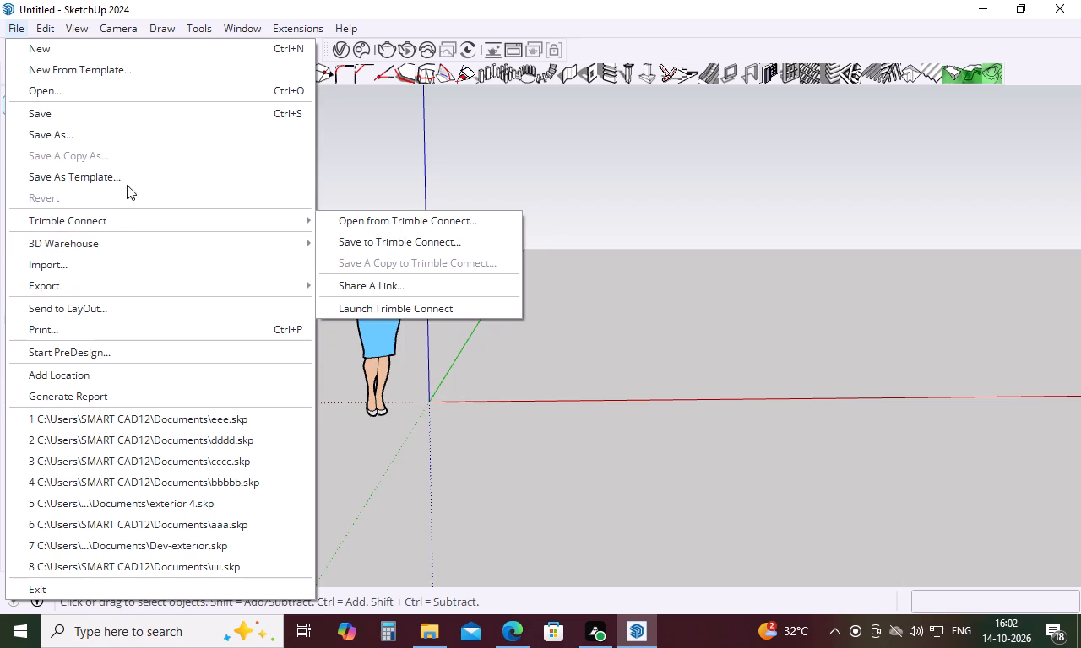
pyautogui.click(106, 267)
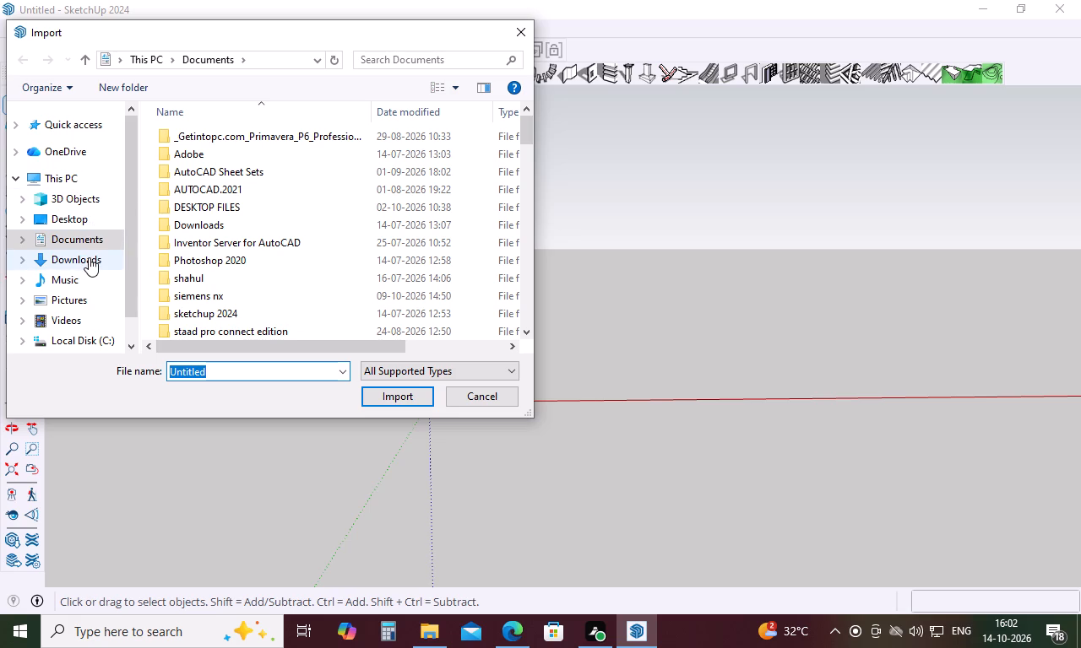
pyautogui.click(89, 257)
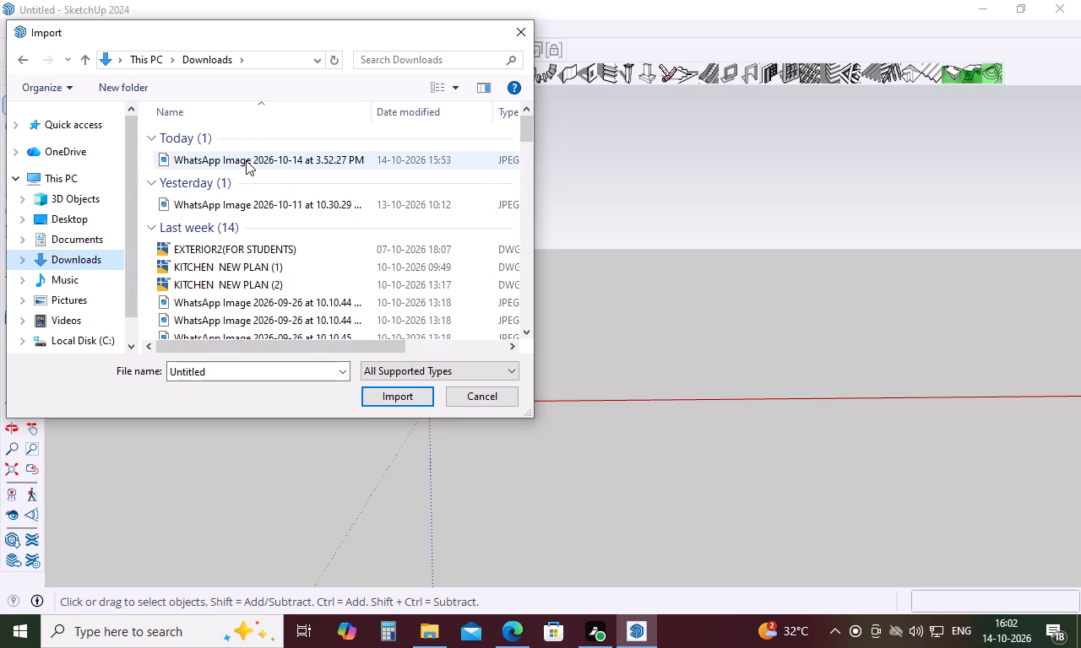
pyautogui.click(246, 160)
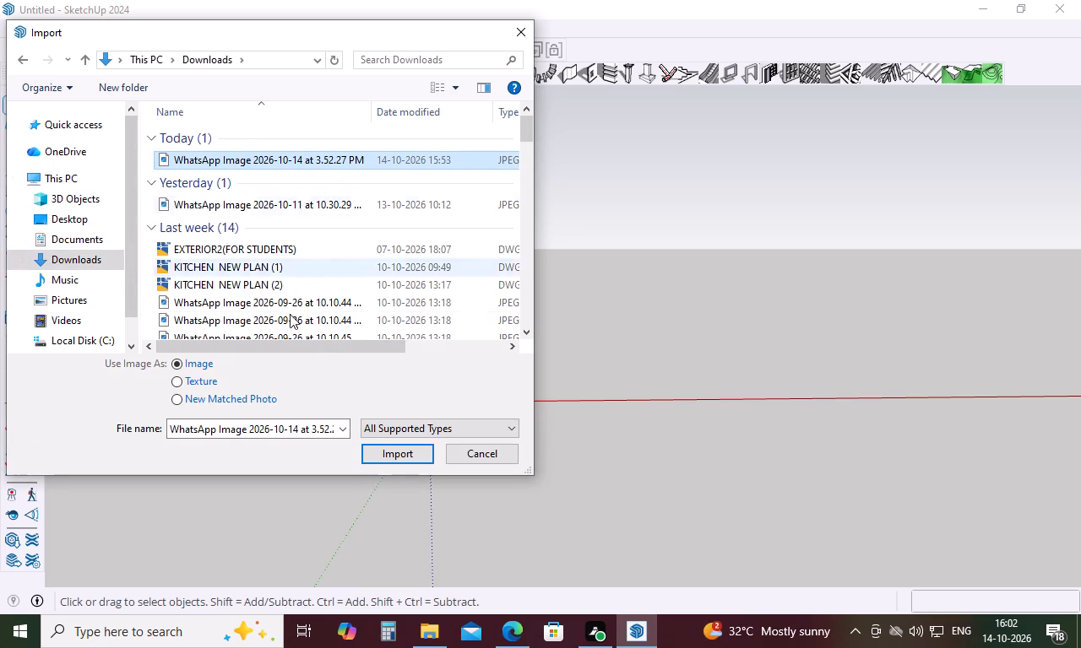
pyautogui.click(403, 456)
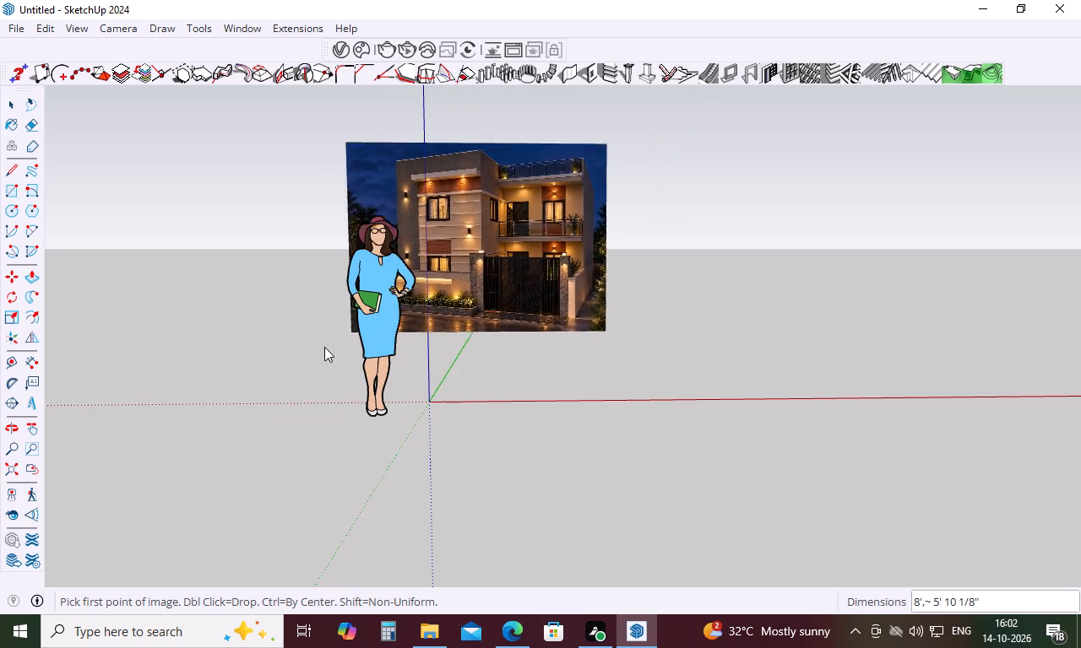
pyautogui.click(432, 408)
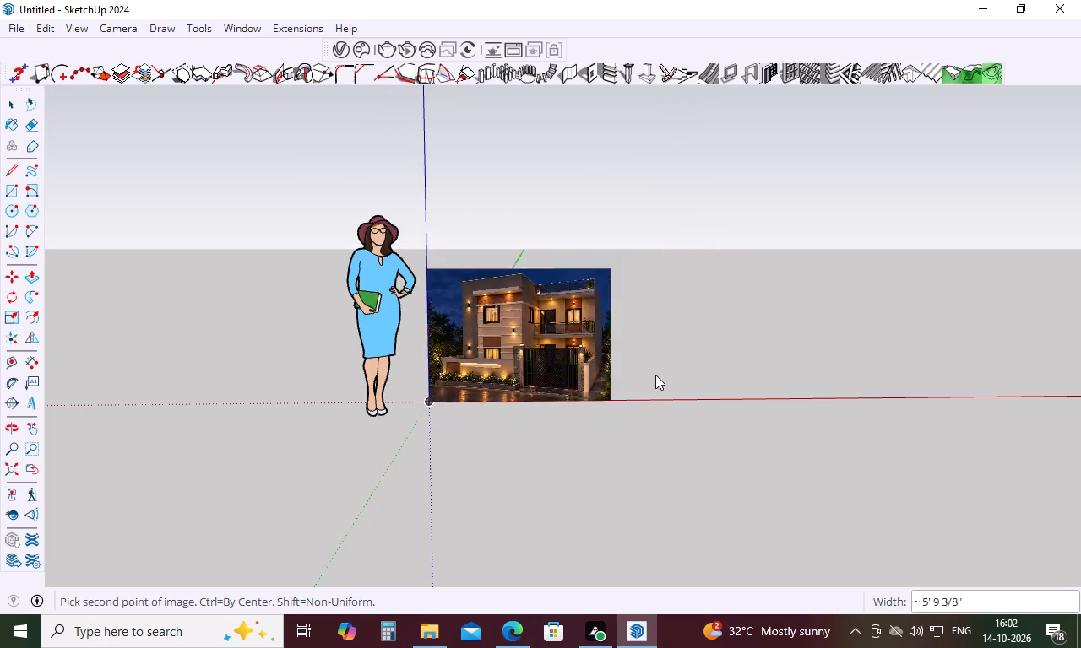
pyautogui.click(710, 374)
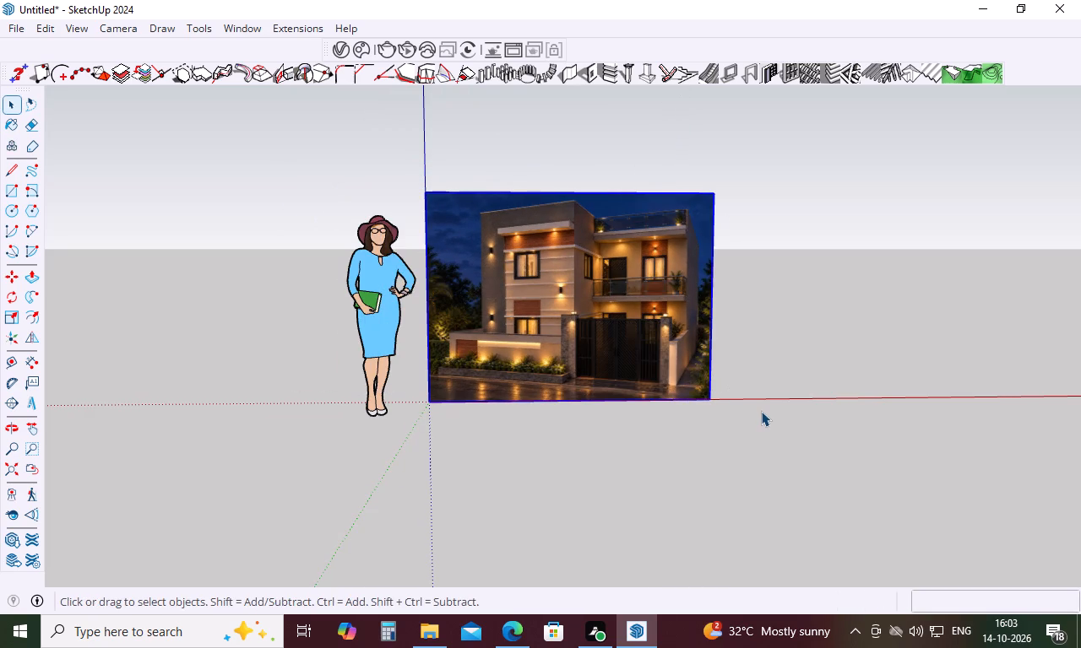
pyautogui.press('space')
pyautogui.click(746, 418)
# Move the house image about 9' 4" along the negative red axis, clear of the origin.
pyautogui.moveTo(758, 350); pyautogui.dragTo(736, 445, button='middle')
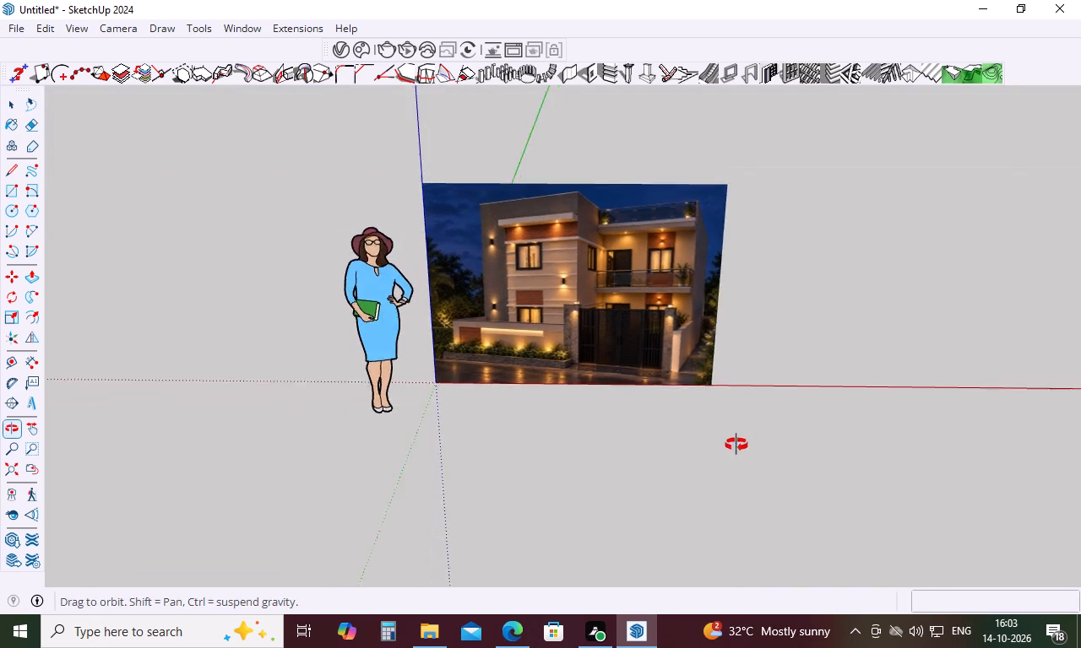
pyautogui.moveTo(736, 445); pyautogui.dragTo(736, 462, button='middle')
pyautogui.scroll(-5, 680, 403)
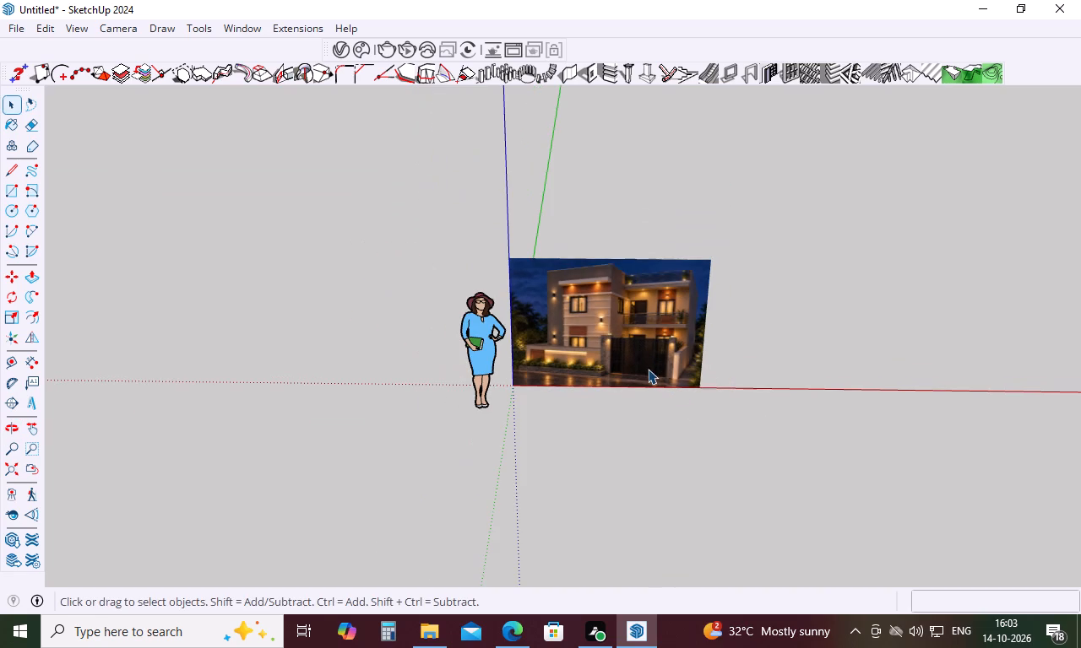
pyautogui.press('m')
pyautogui.click(514, 386)
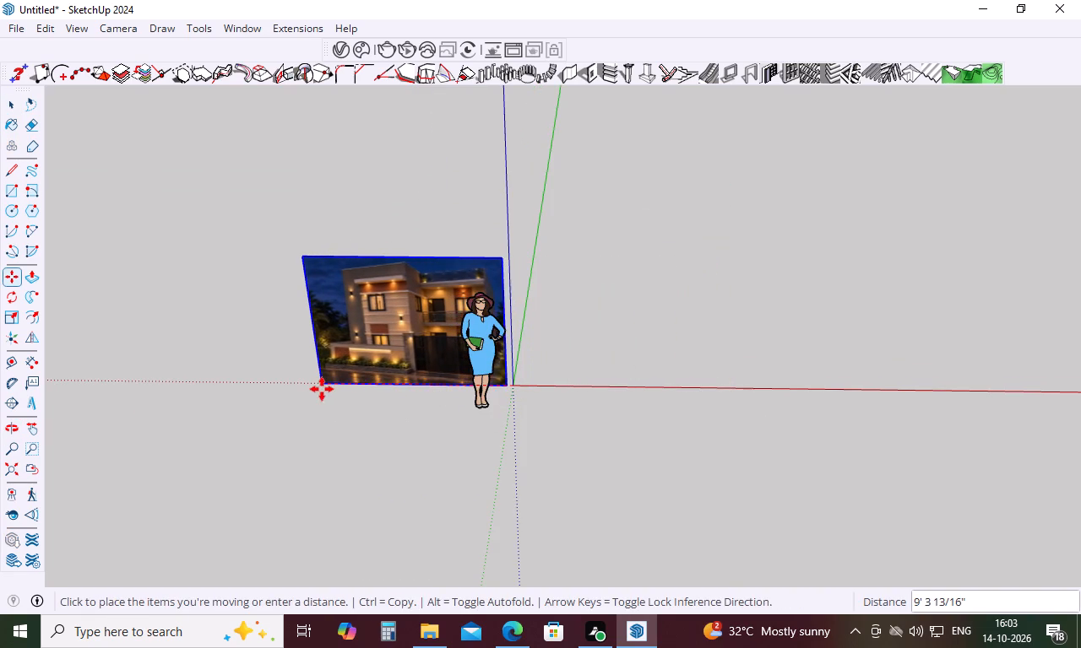
pyautogui.click(322, 389)
# Create guides parallel to the green axis: one 9" from it along positive red, another 15' beyond the first.
pyautogui.moveTo(438, 324); pyautogui.dragTo(445, 452, button='middle')
pyautogui.moveTo(445, 397); pyautogui.dragTo(445, 380, button='middle')
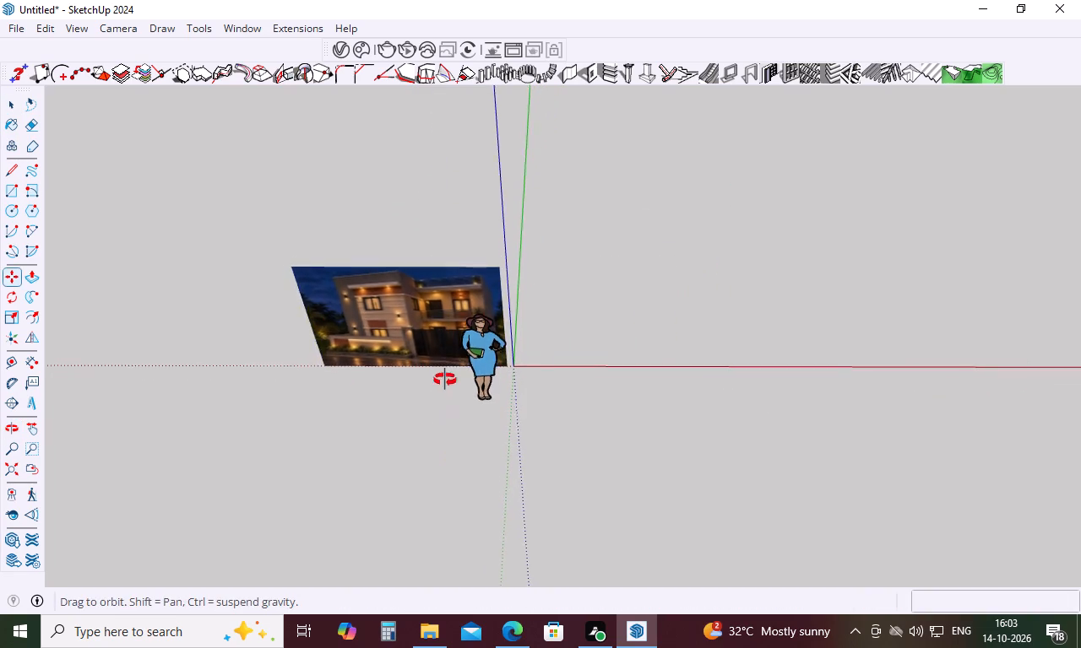
pyautogui.moveTo(445, 380); pyautogui.dragTo(499, 283, button='middle')
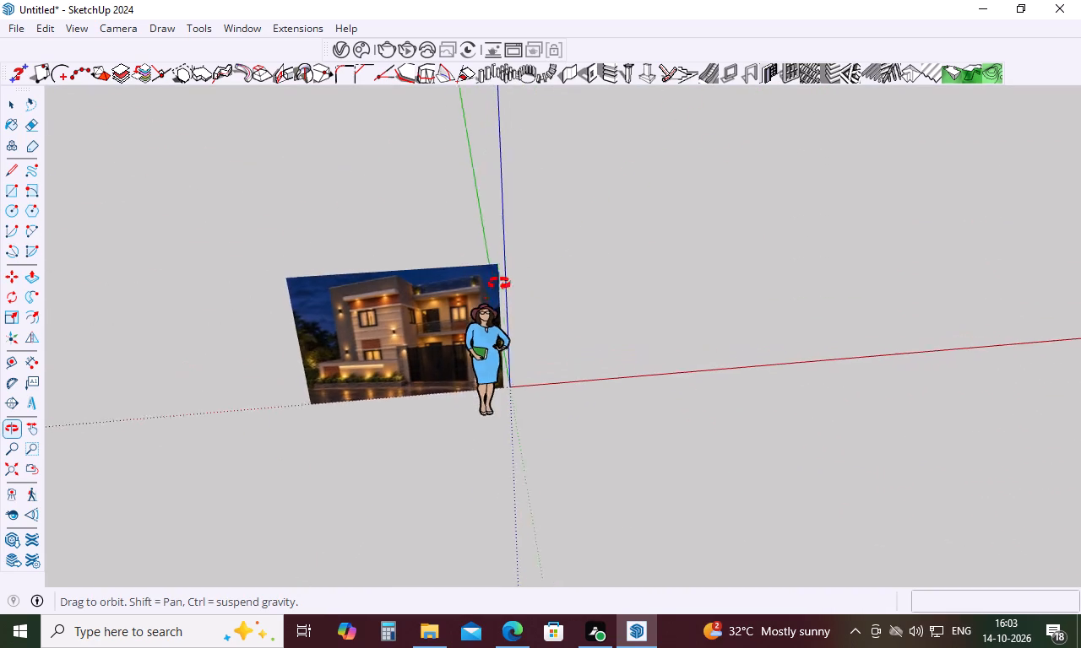
pyautogui.moveTo(499, 283); pyautogui.dragTo(503, 273, button='middle')
pyautogui.scroll(7, 485, 262)
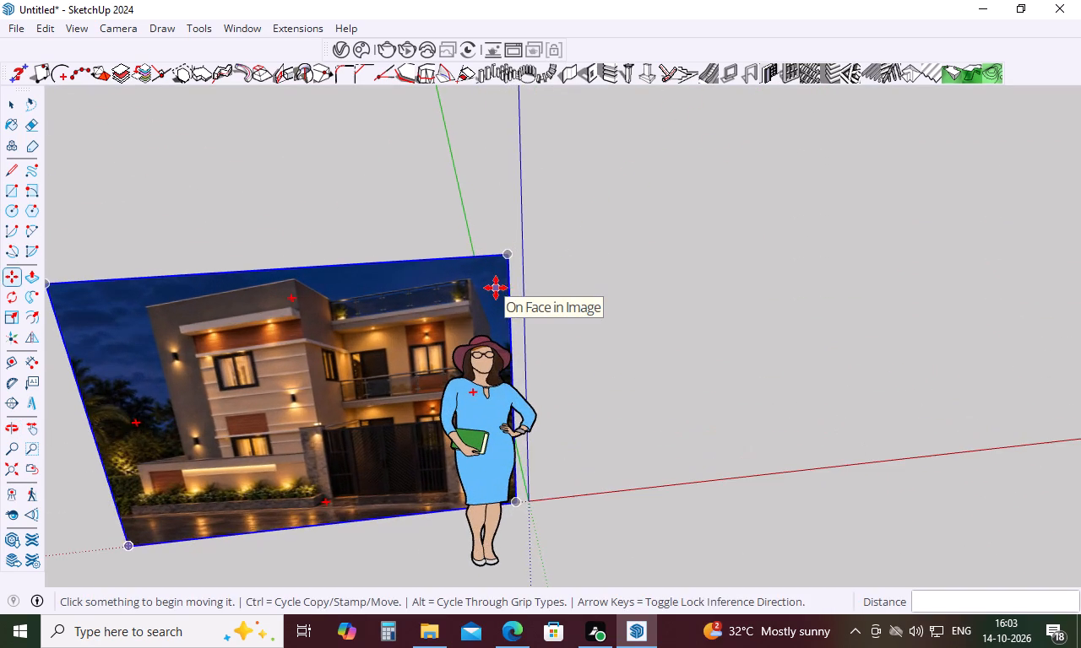
pyautogui.moveTo(616, 315); pyautogui.dragTo(554, 282, button='middle')
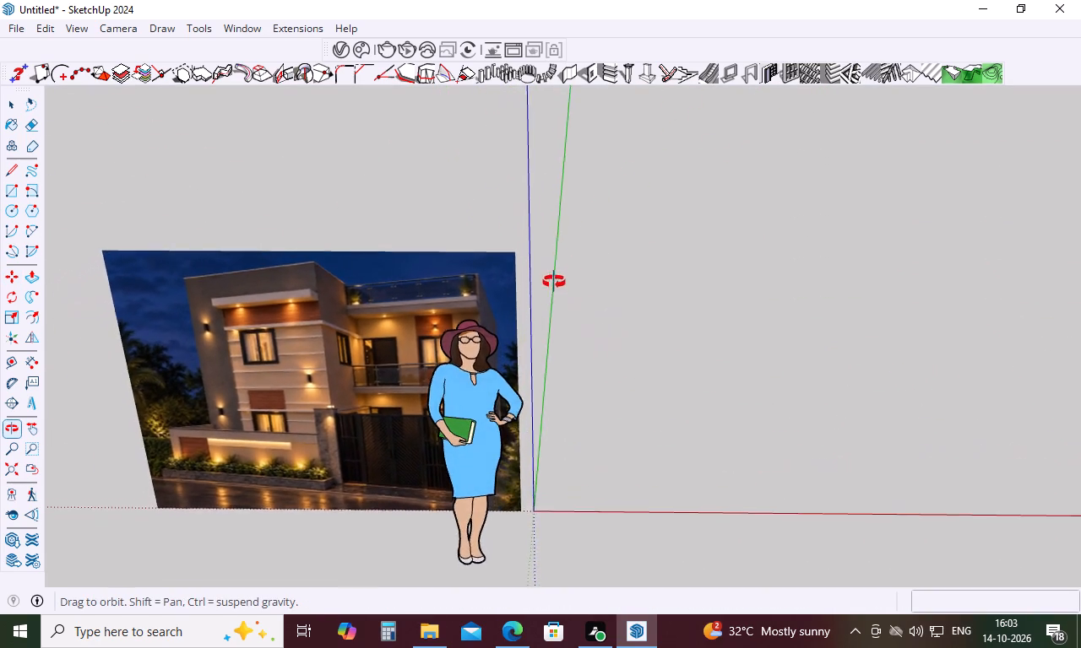
pyautogui.moveTo(554, 282); pyautogui.dragTo(571, 249, button='middle')
pyautogui.scroll(-4, 572, 248)
pyautogui.press('t')
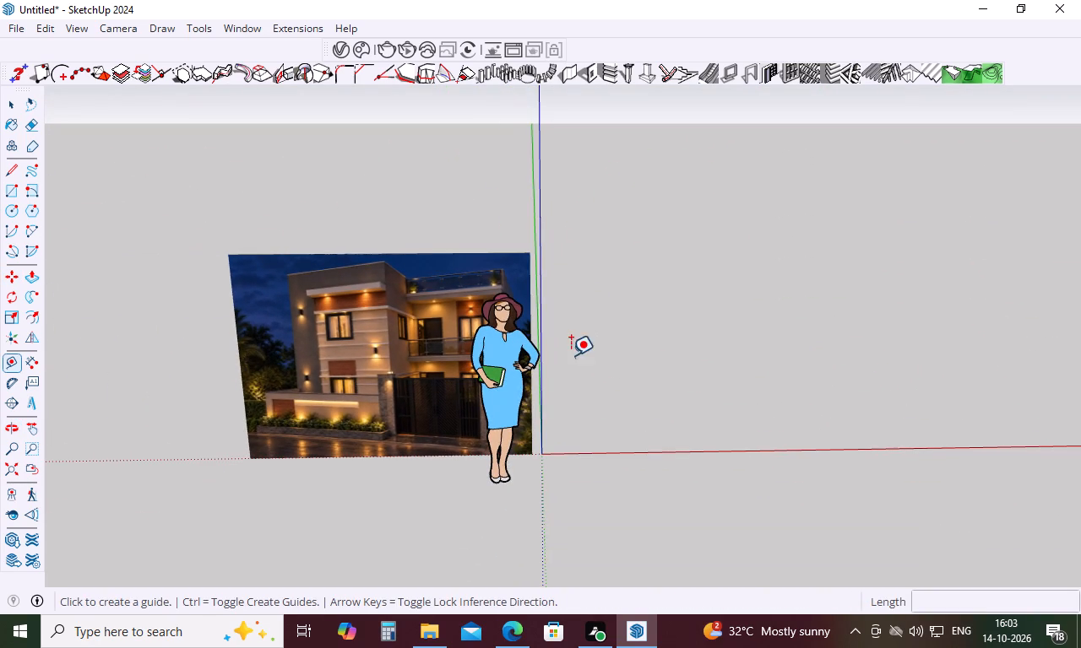
pyautogui.moveTo(569, 368); pyautogui.dragTo(534, 387, button='middle')
pyautogui.click(560, 370)
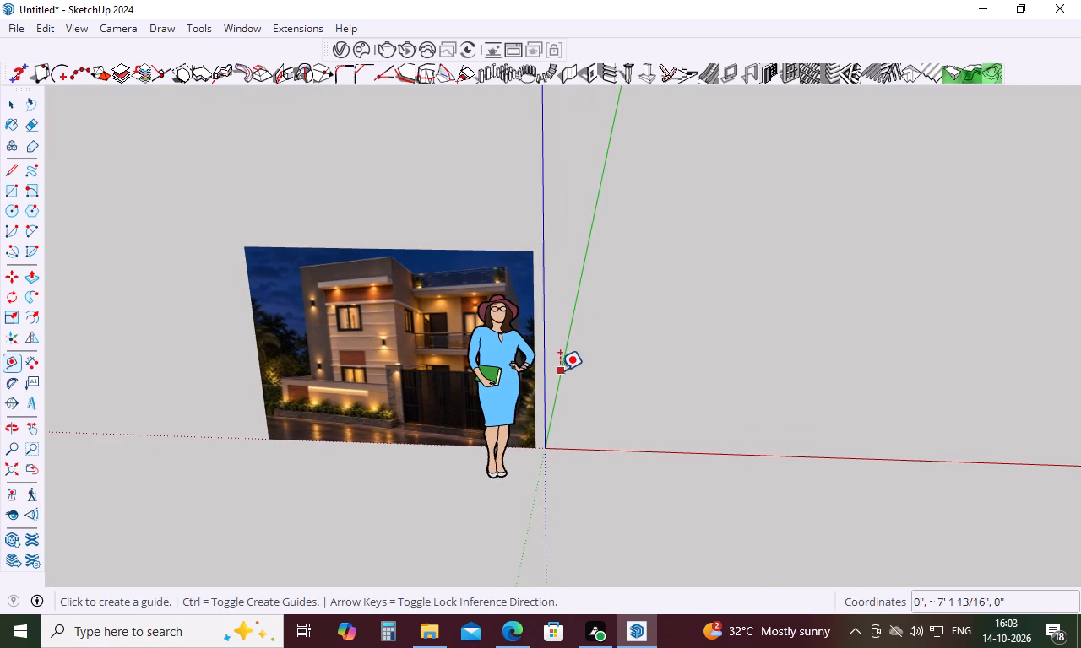
pyautogui.press('9')
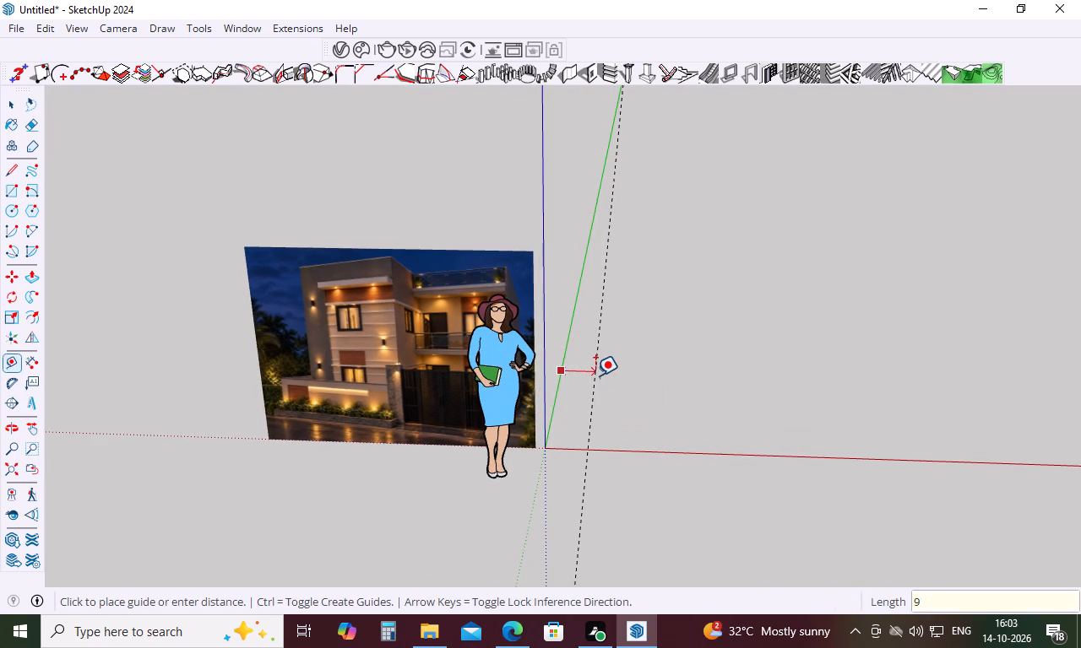
pyautogui.press('Return')
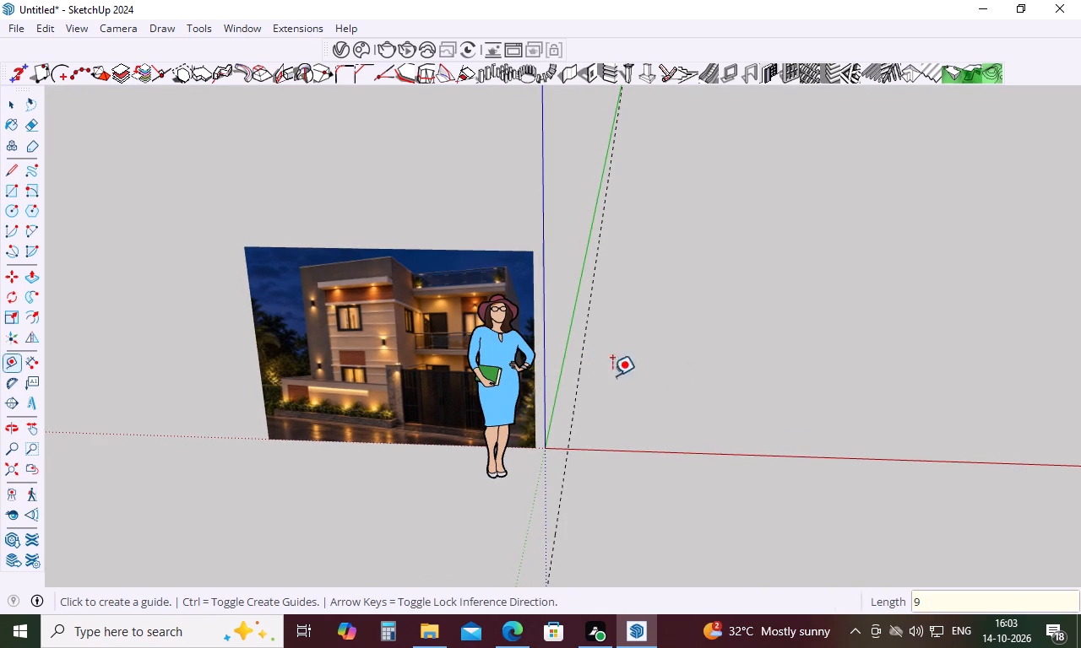
pyautogui.click(577, 374)
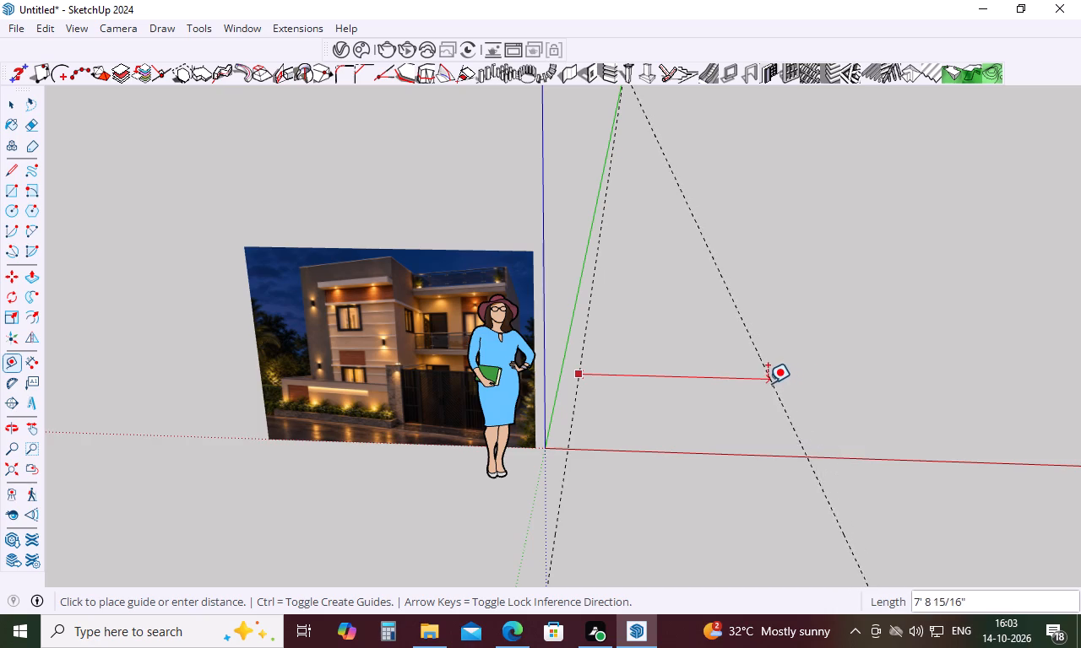
pyautogui.write("15'")
pyautogui.press('Return')
# Delete the standing woman scale figure.
pyautogui.moveTo(635, 400); pyautogui.dragTo(680, 404, button='middle')
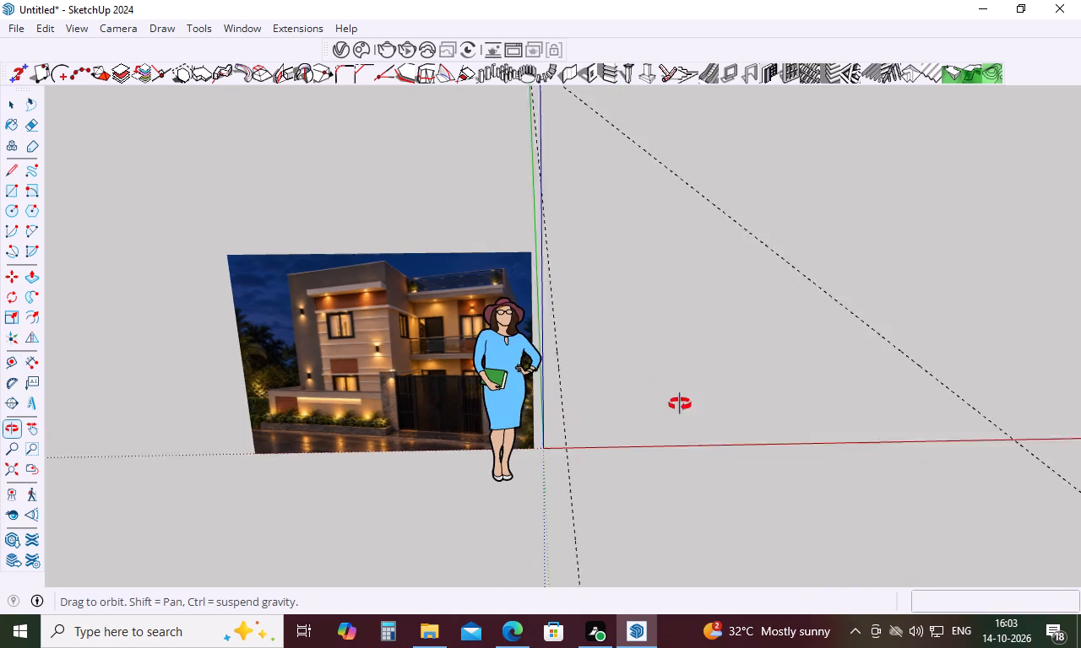
pyautogui.moveTo(680, 404); pyautogui.dragTo(778, 389, button='middle')
pyautogui.press('space')
pyautogui.click(519, 421)
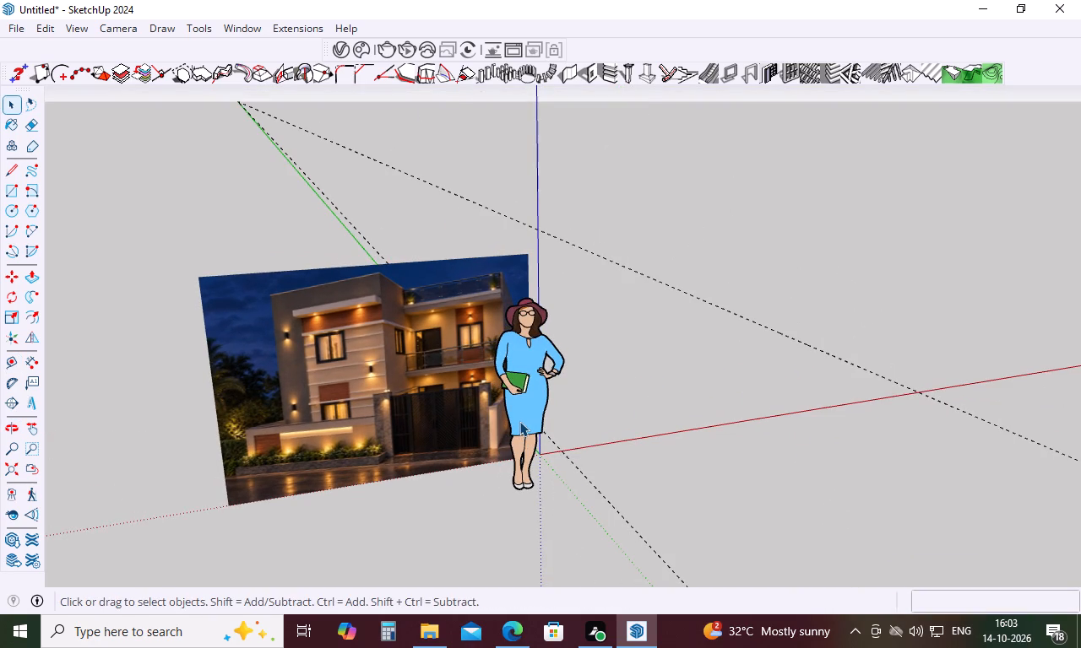
pyautogui.press('Delete')
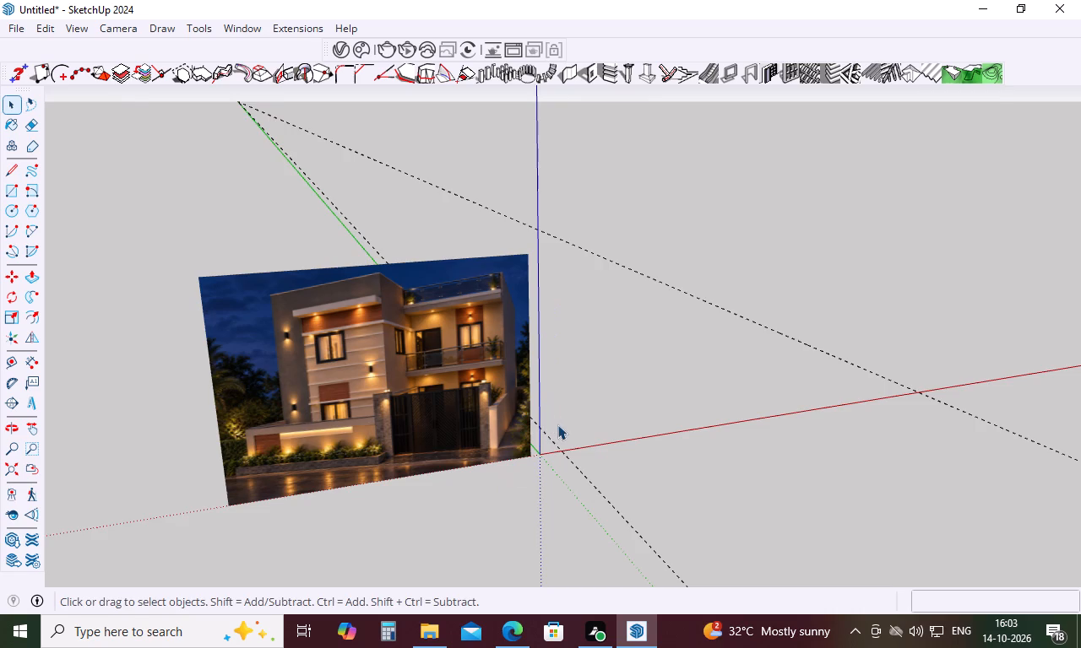
# Add a parallel guide 9" beyond the 15' guide, on the side away from the origin.
pyautogui.moveTo(557, 424); pyautogui.dragTo(437, 478, button='middle')
pyautogui.scroll(-5, 416, 365)
pyautogui.press('t')
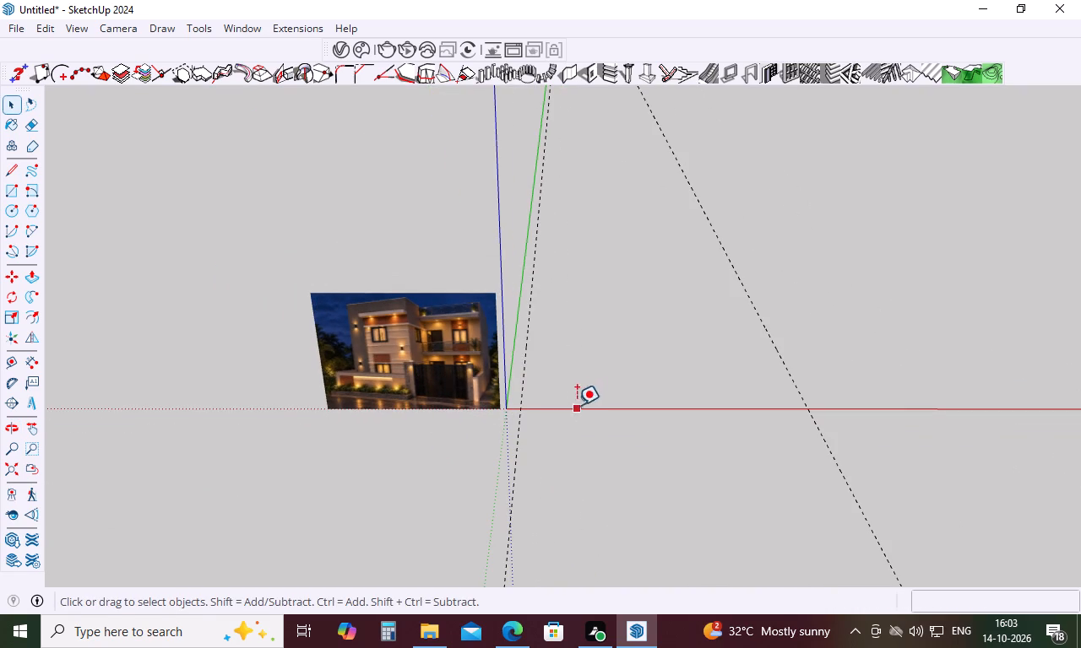
pyautogui.click(775, 335)
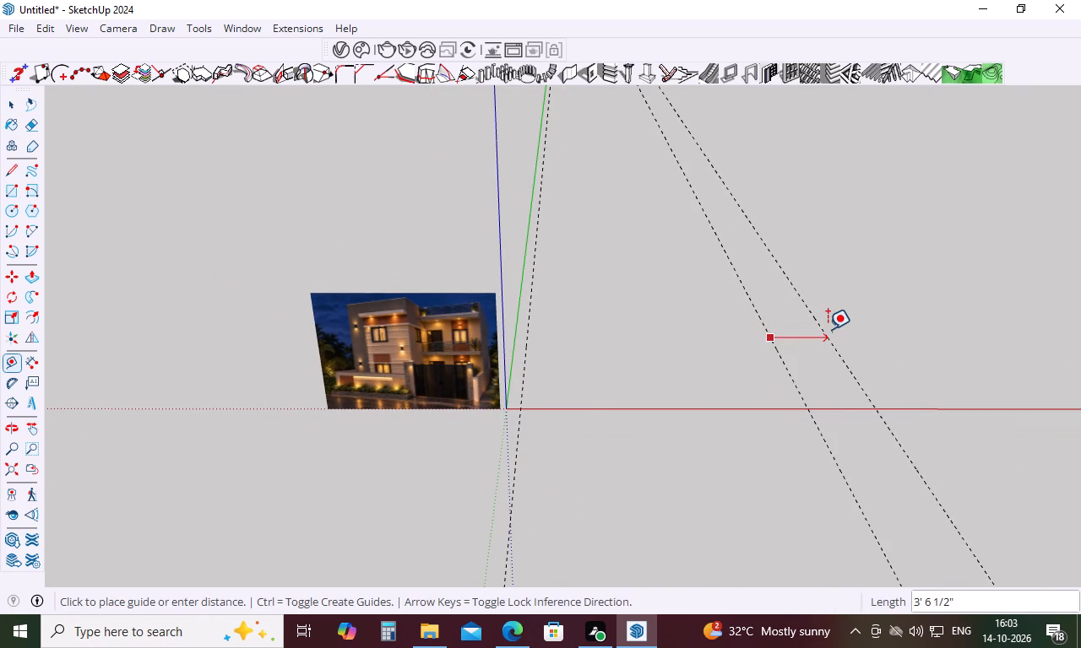
pyautogui.press('9')
pyautogui.press('Return')
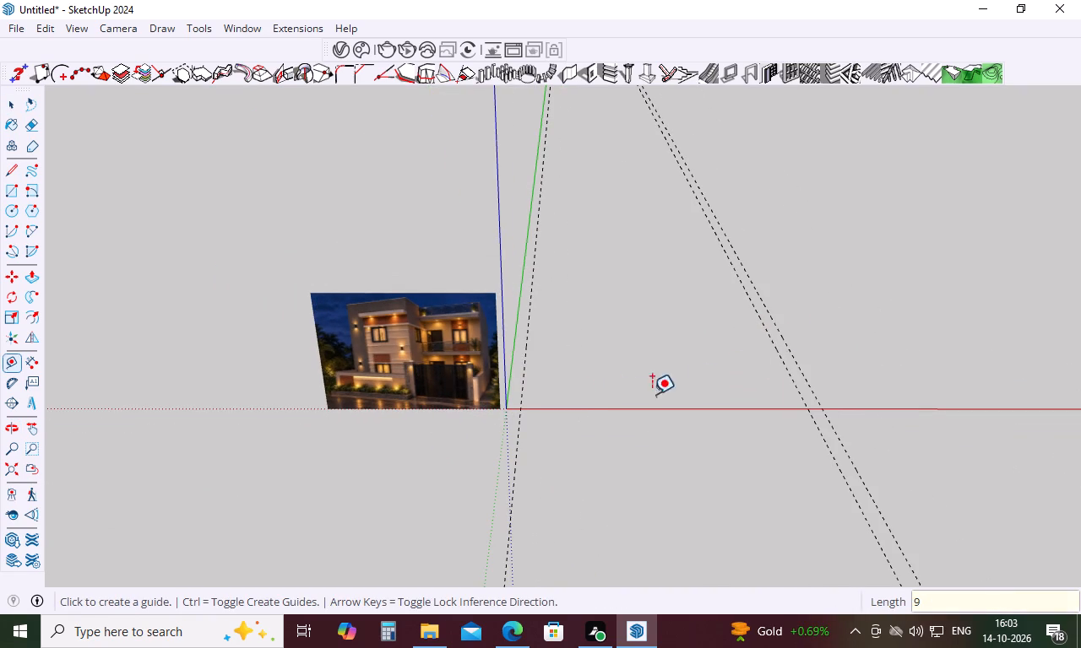
# Add a guide 12' beyond the outermost guide, plus another 9" past it, continuing along the positive red axis.
pyautogui.scroll(5, 478, 362)
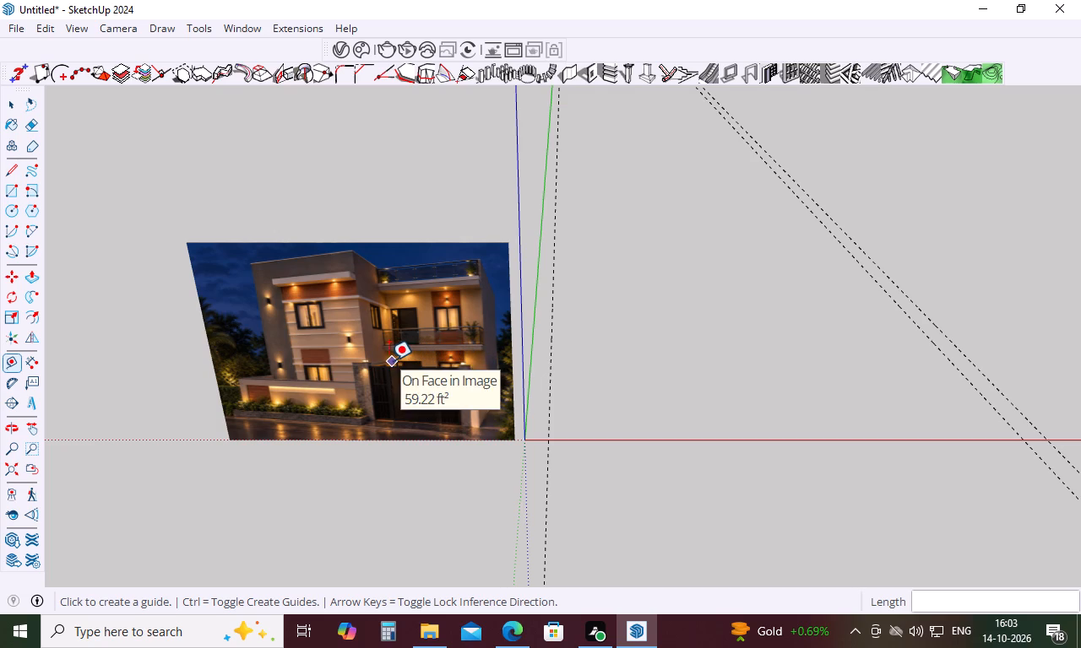
pyautogui.scroll(-8, 389, 358)
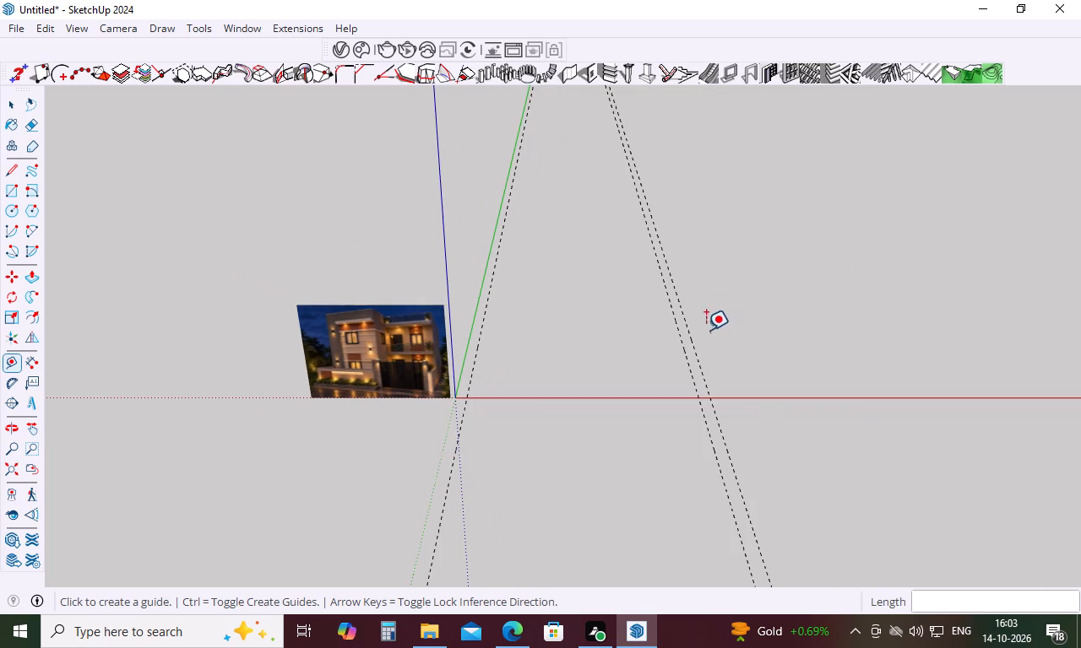
pyautogui.click(693, 340)
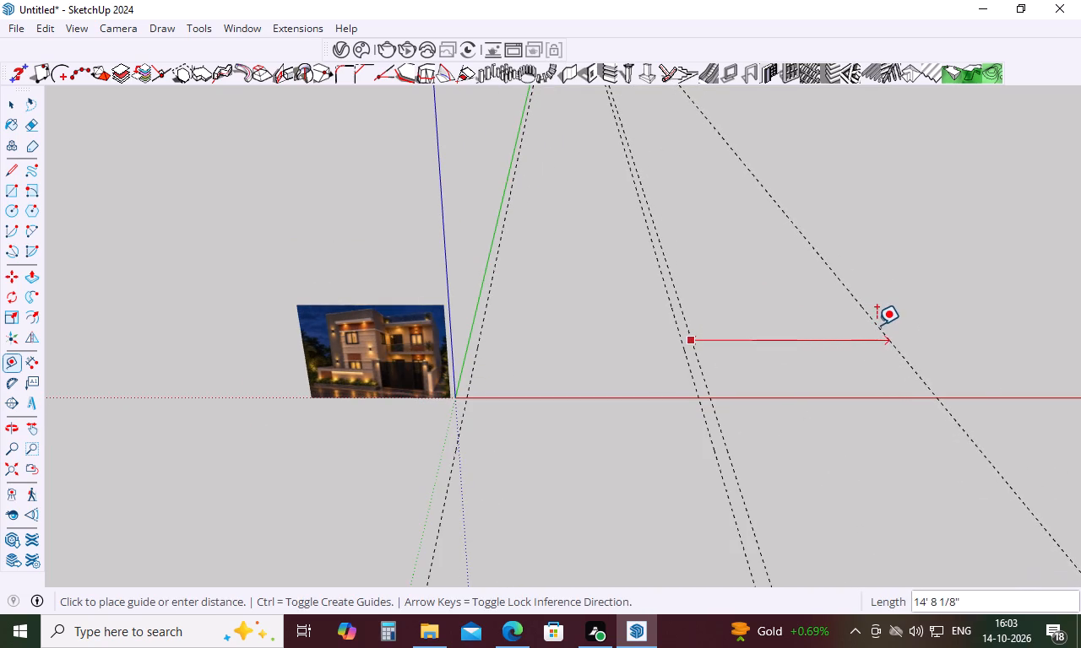
pyautogui.write('12')
pyautogui.press("'")
pyautogui.press('Return')
pyautogui.click(845, 334)
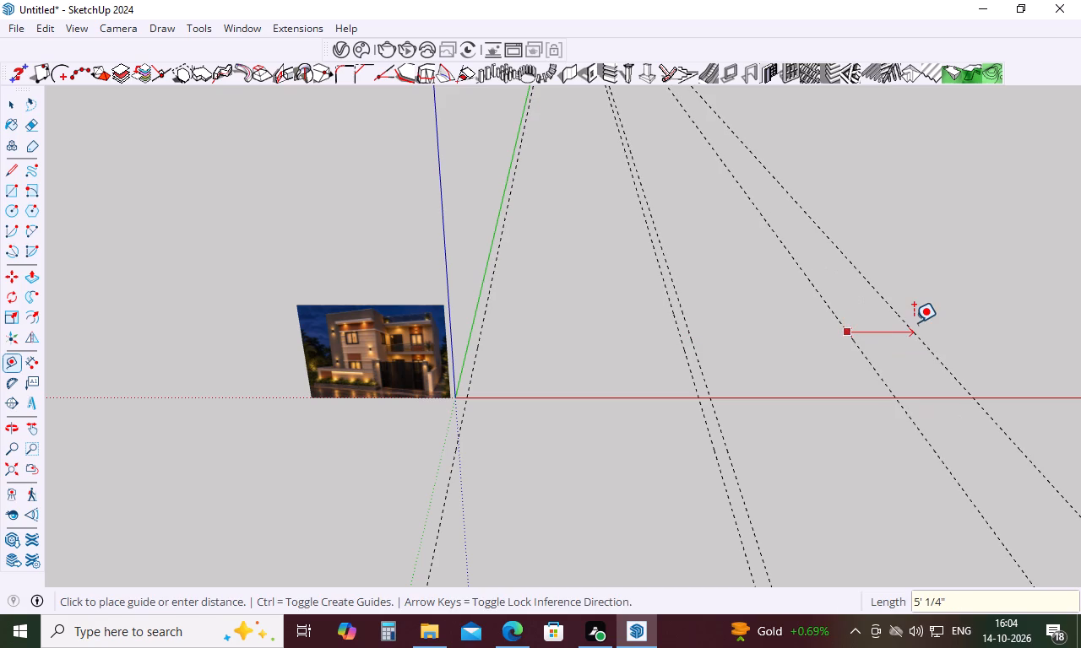
pyautogui.press('9')
pyautogui.press('Return')
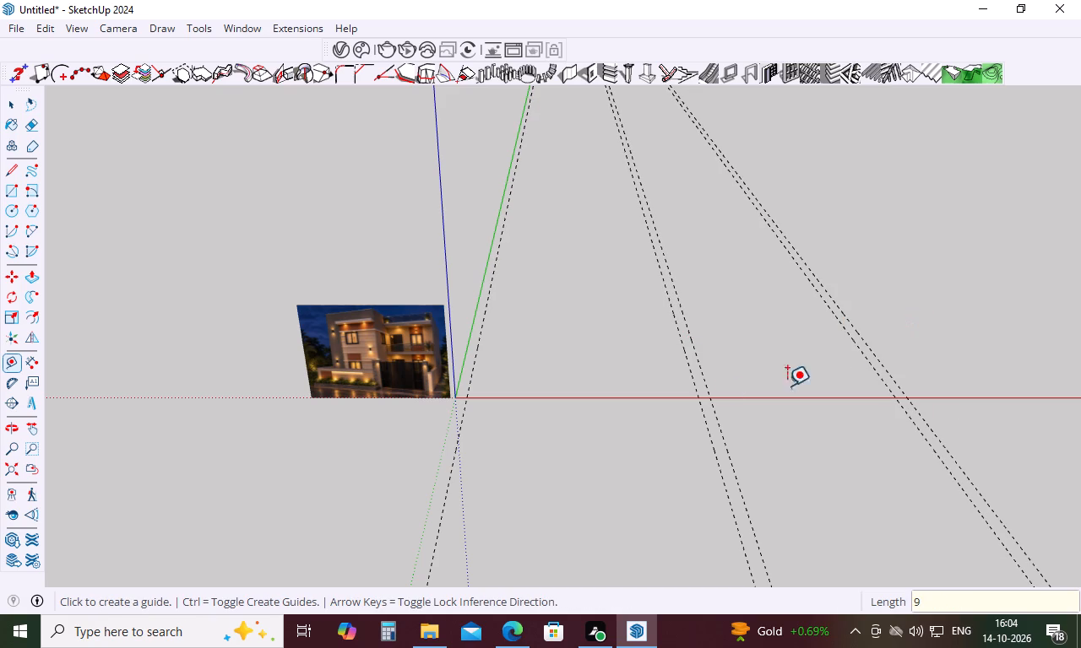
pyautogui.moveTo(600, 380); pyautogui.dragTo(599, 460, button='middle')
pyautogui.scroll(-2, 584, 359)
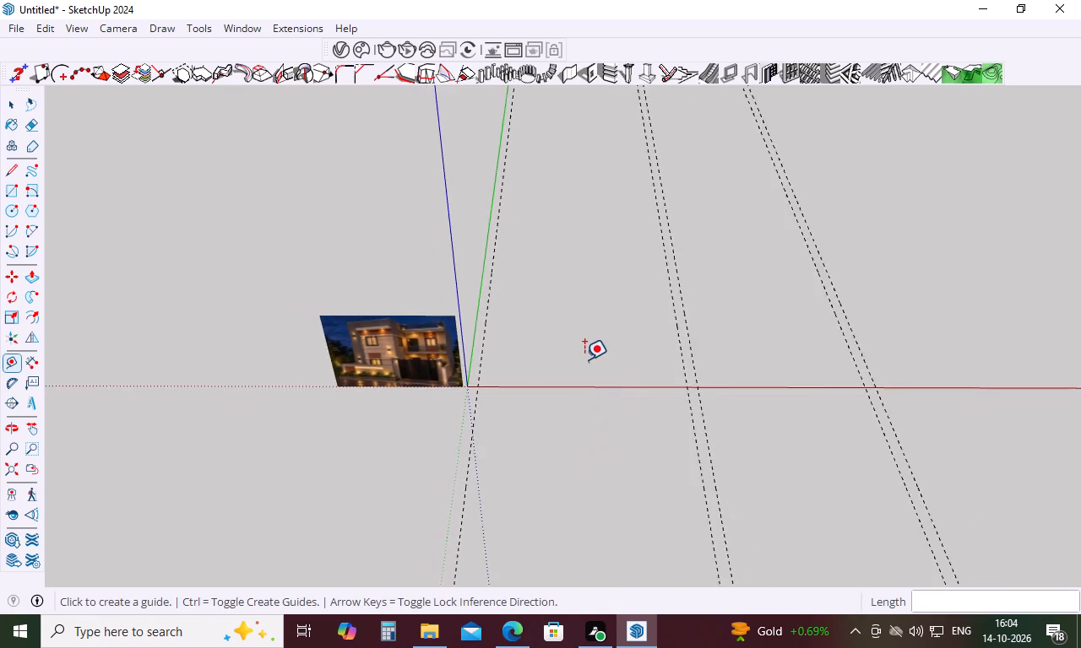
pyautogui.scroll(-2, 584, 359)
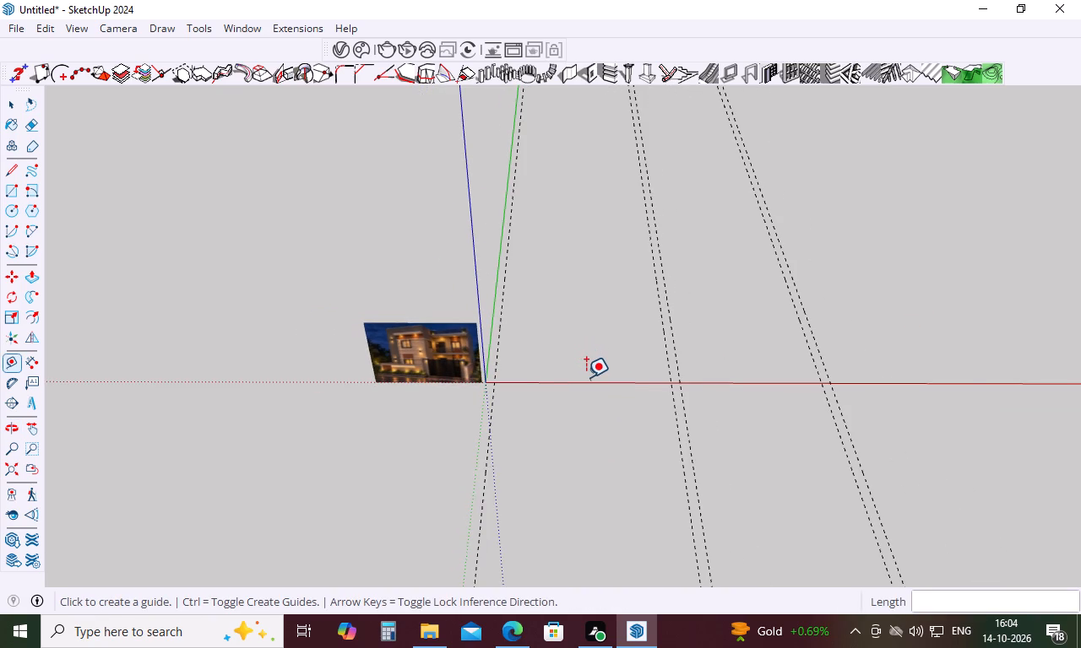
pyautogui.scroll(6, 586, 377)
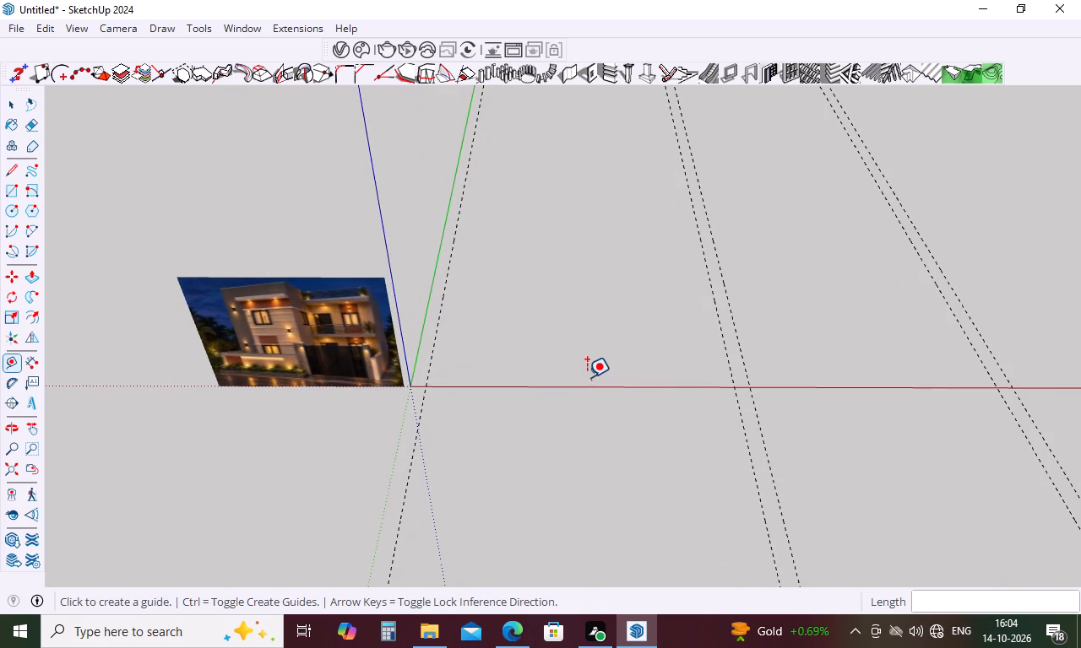
# Examine the gate, boundary wall, balcony and window side of the house in the reference image.
pyautogui.moveTo(502, 396); pyautogui.dragTo(597, 347, button='middle')
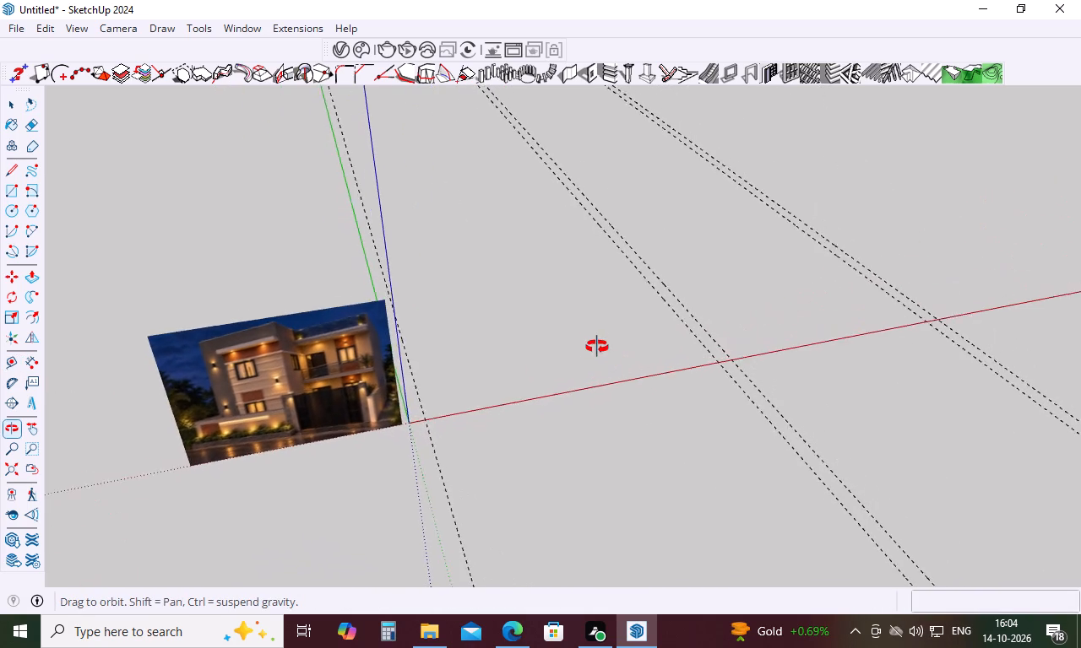
pyautogui.moveTo(597, 347); pyautogui.dragTo(594, 340, button='middle')
pyautogui.scroll(5, 364, 412)
pyautogui.scroll(-4, 361, 382)
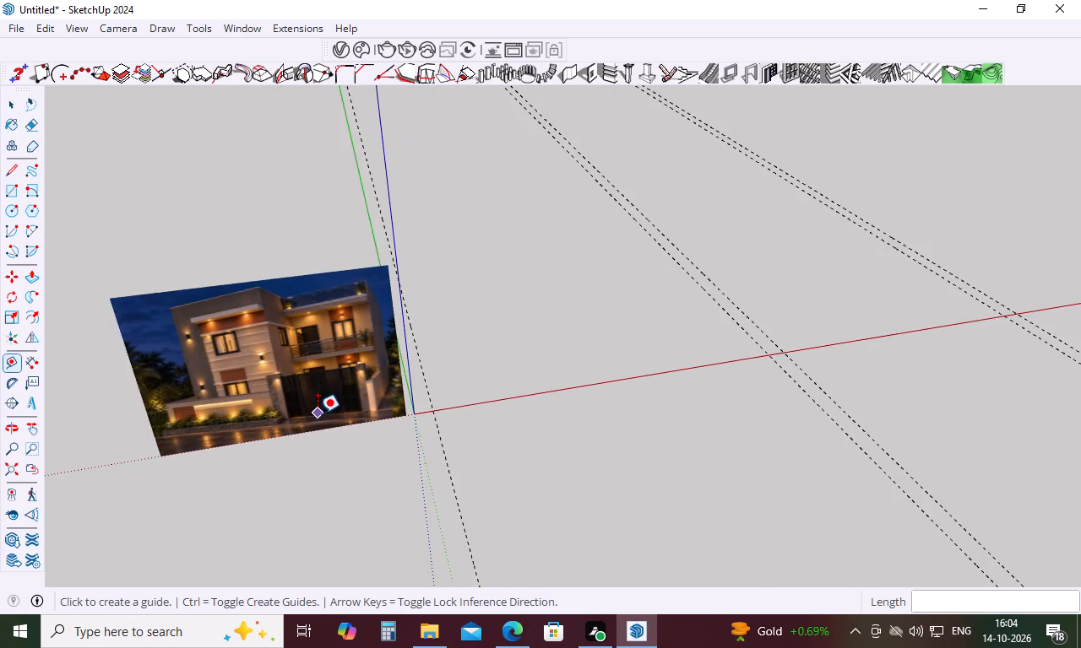
pyautogui.moveTo(318, 413); pyautogui.dragTo(495, 279, button='middle')
pyautogui.scroll(8, 329, 405)
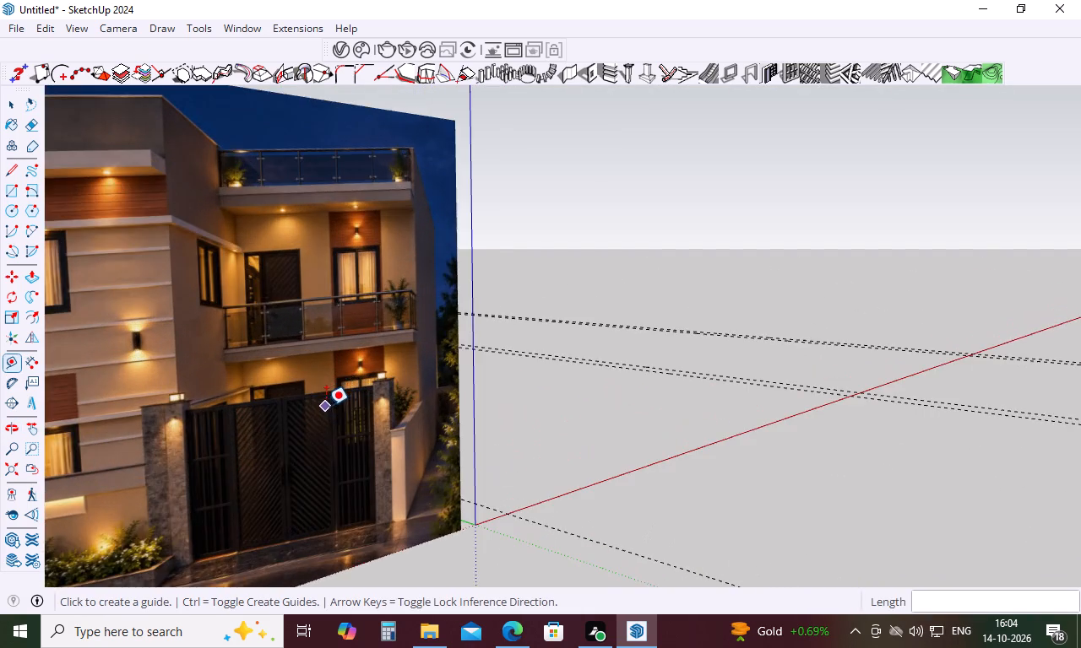
pyautogui.scroll(4, 326, 439)
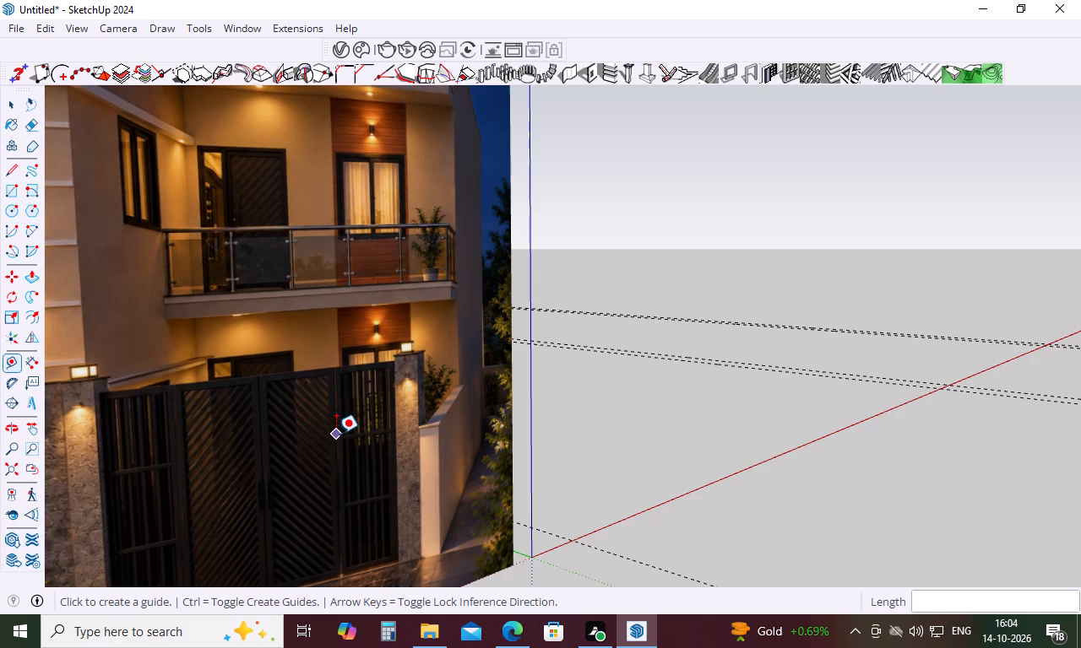
pyautogui.scroll(4, 327, 417)
pyautogui.moveTo(327, 417); pyautogui.dragTo(305, 463, button='middle')
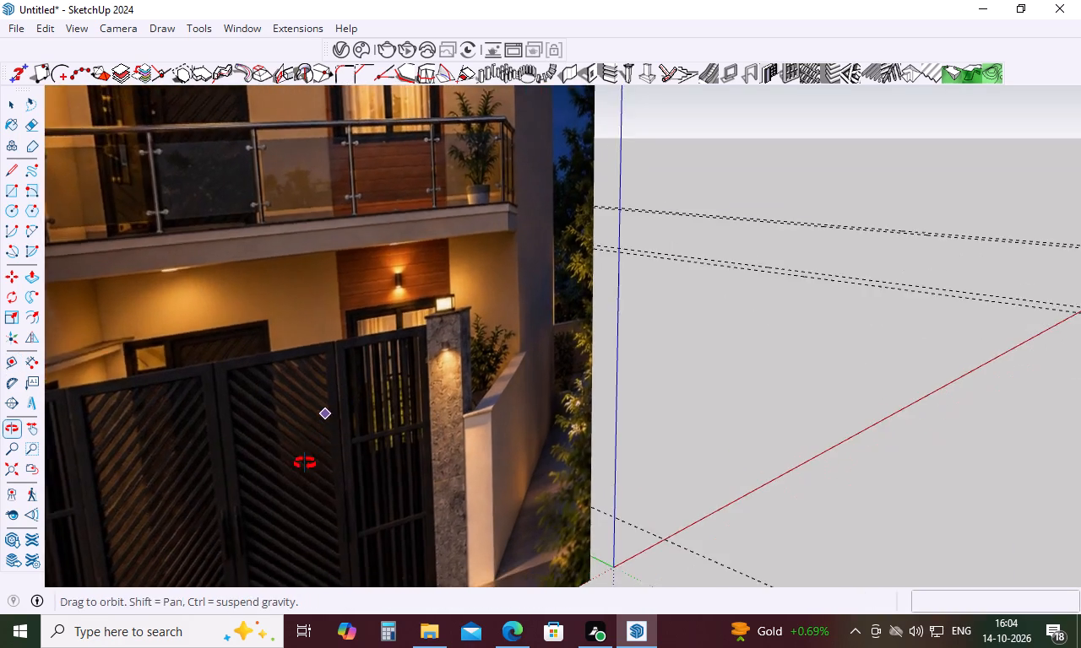
pyautogui.moveTo(305, 463); pyautogui.dragTo(304, 464, button='middle')
pyautogui.scroll(-7, 304, 459)
pyautogui.moveTo(304, 458); pyautogui.dragTo(249, 474, button='middle')
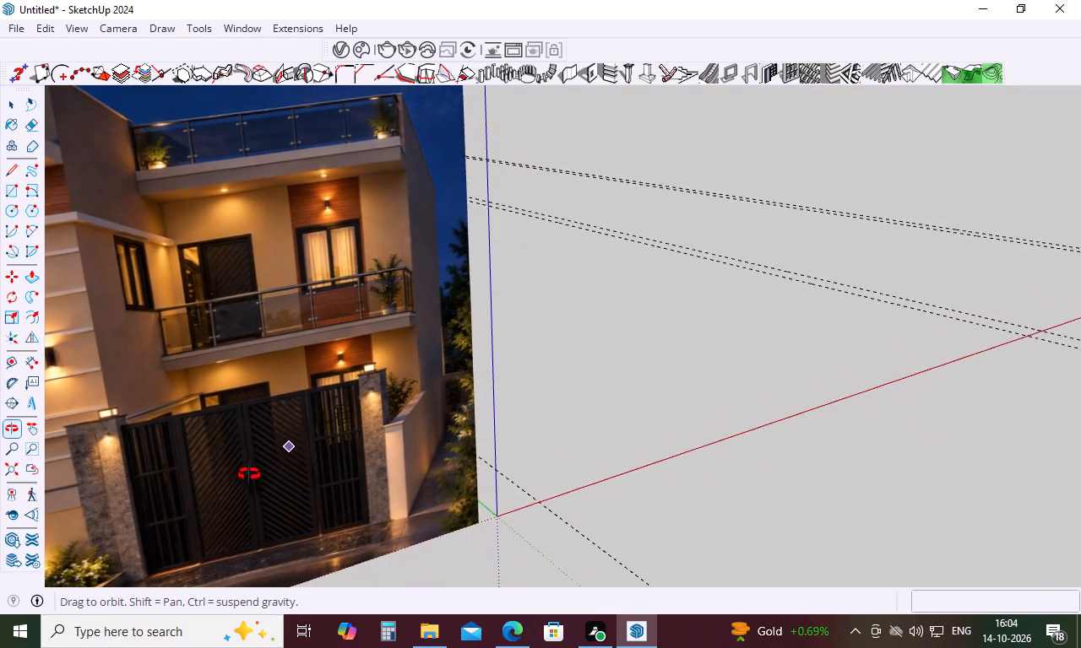
pyautogui.moveTo(249, 474); pyautogui.dragTo(268, 458, button='middle')
pyautogui.scroll(-4, 268, 456)
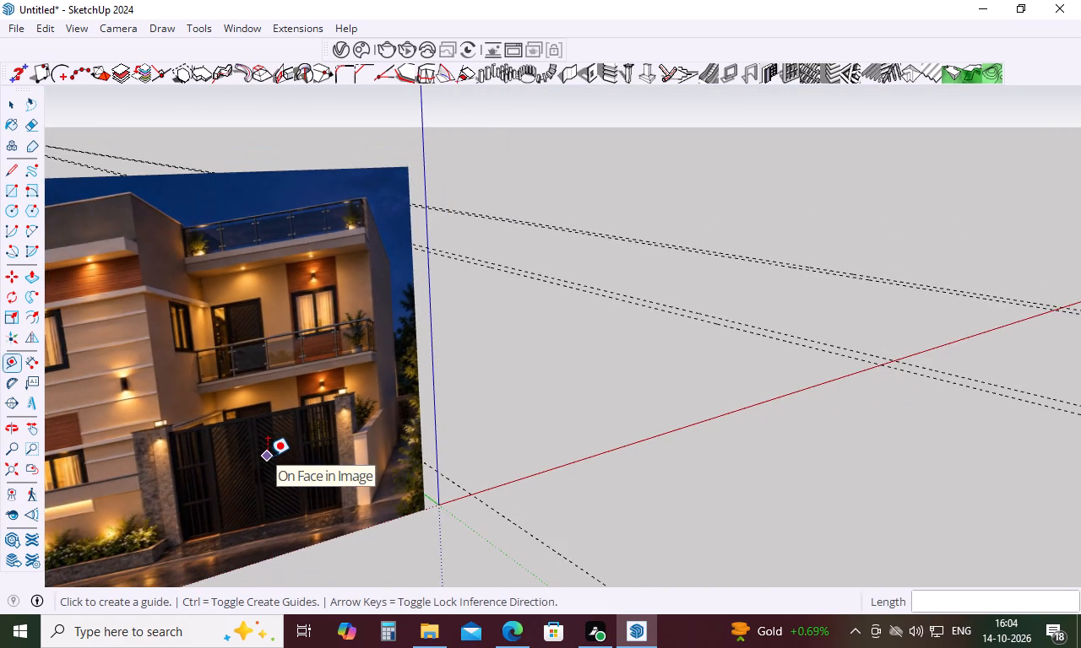
pyautogui.scroll(-4, 350, 435)
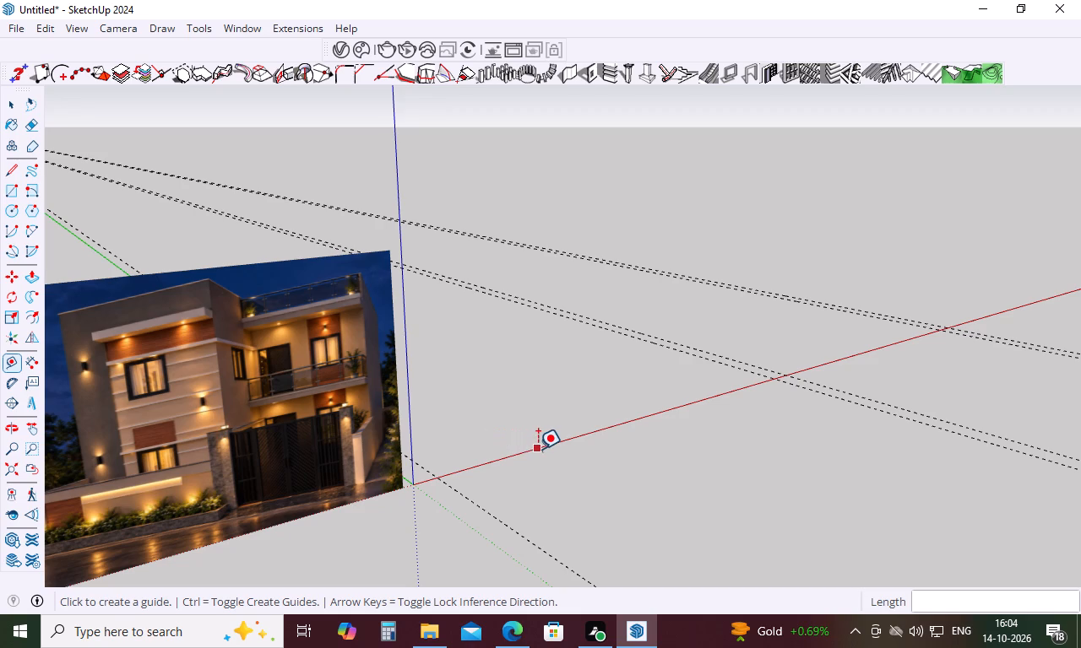
# Create a guide parallel to the red axis, offset 9" from it along positive green.
pyautogui.click(538, 449)
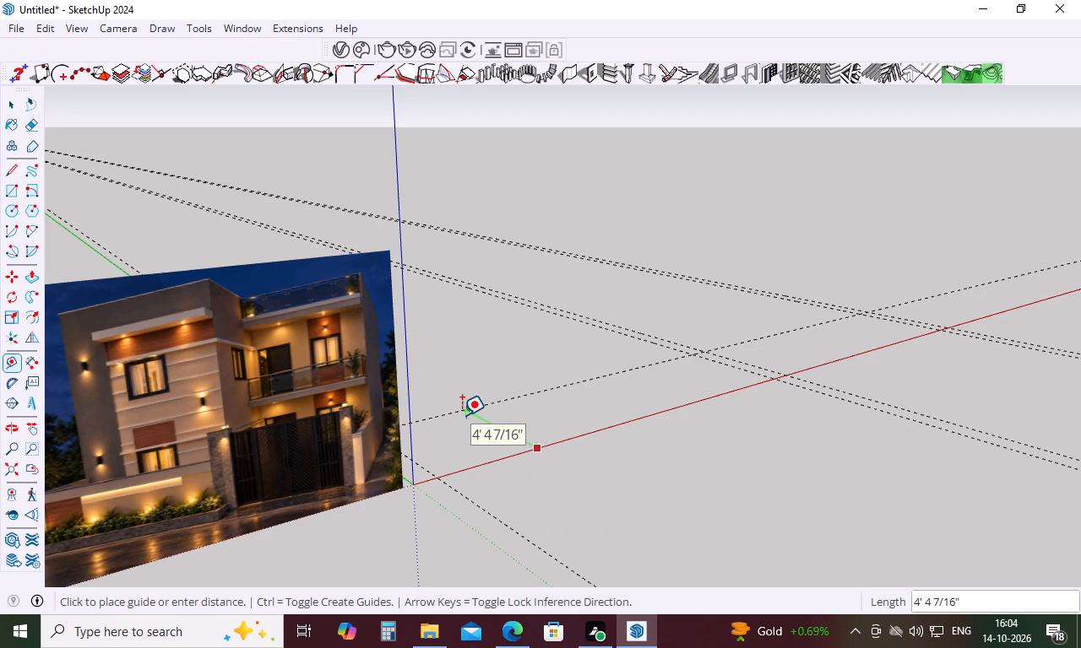
pyautogui.press('9')
pyautogui.press('Return')
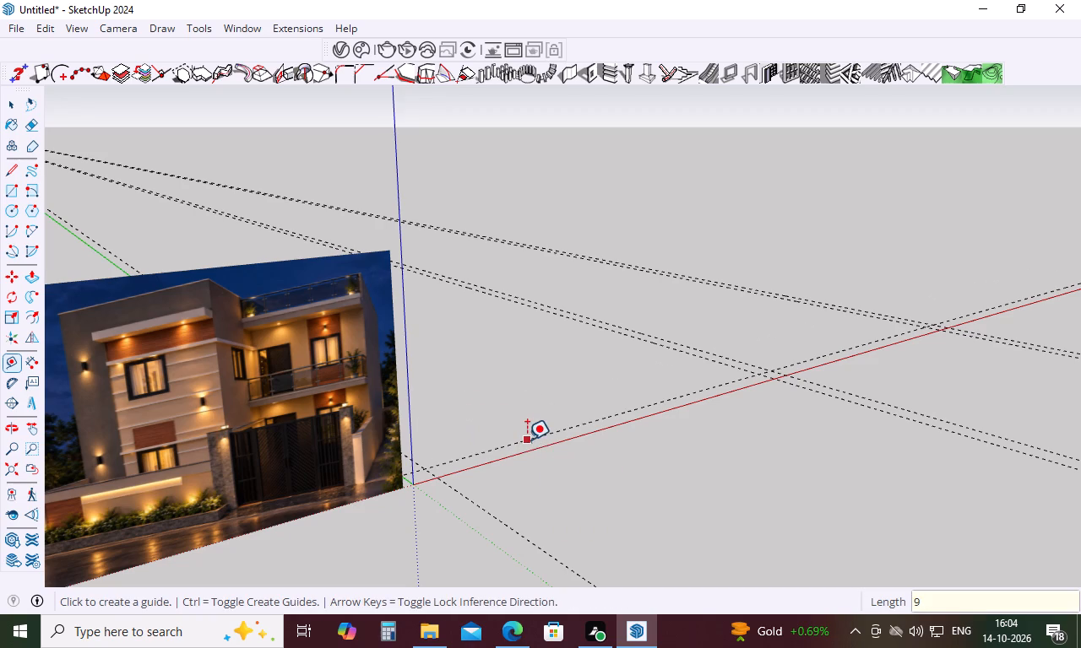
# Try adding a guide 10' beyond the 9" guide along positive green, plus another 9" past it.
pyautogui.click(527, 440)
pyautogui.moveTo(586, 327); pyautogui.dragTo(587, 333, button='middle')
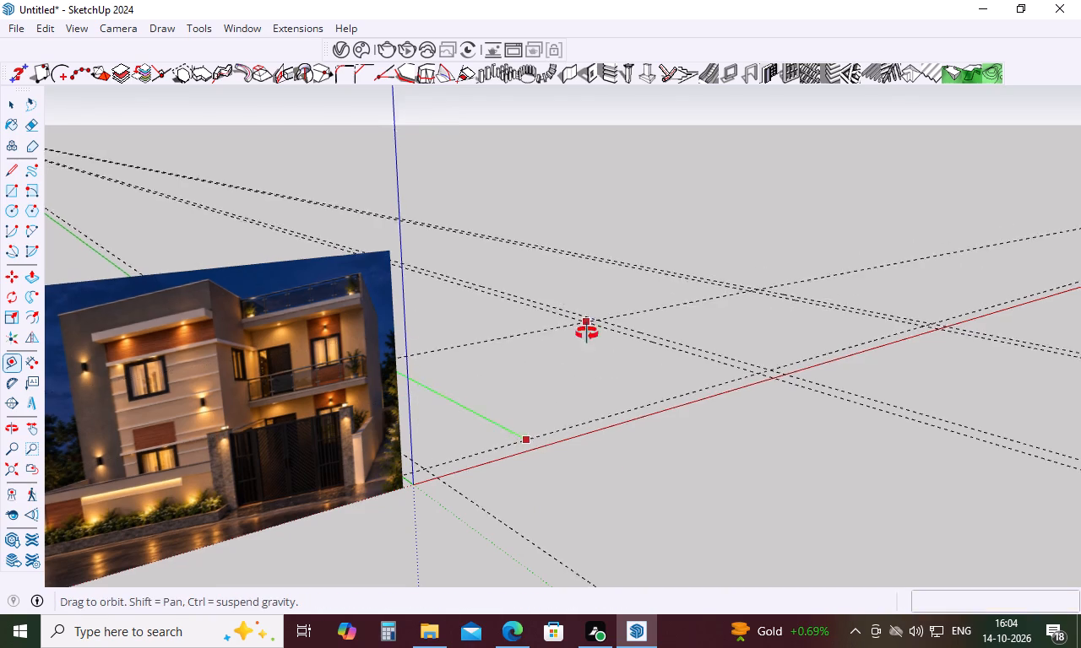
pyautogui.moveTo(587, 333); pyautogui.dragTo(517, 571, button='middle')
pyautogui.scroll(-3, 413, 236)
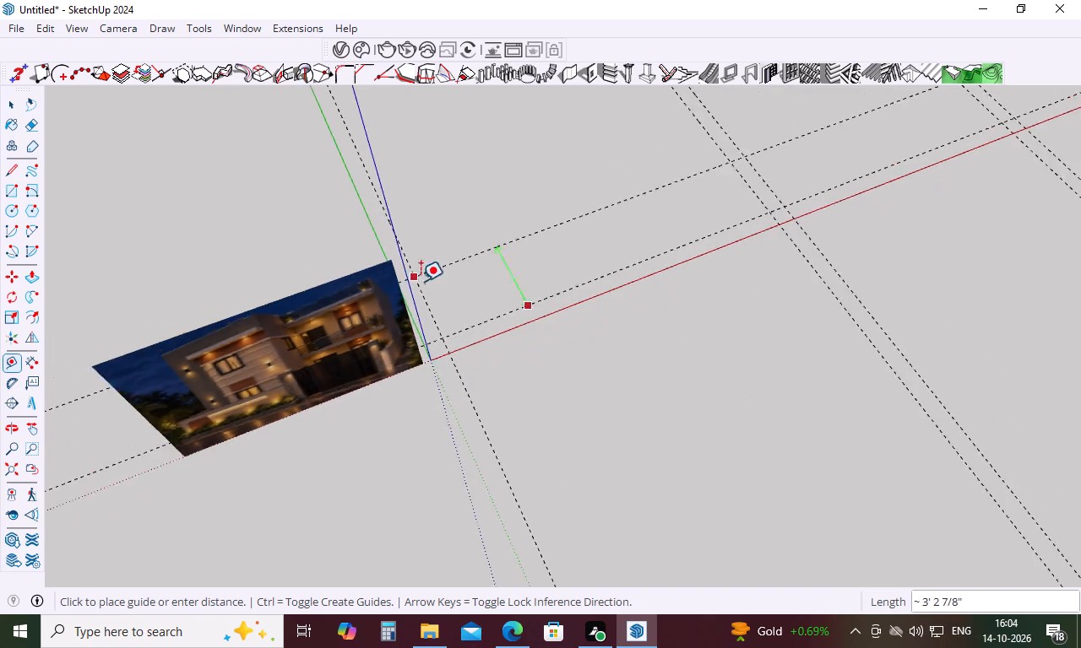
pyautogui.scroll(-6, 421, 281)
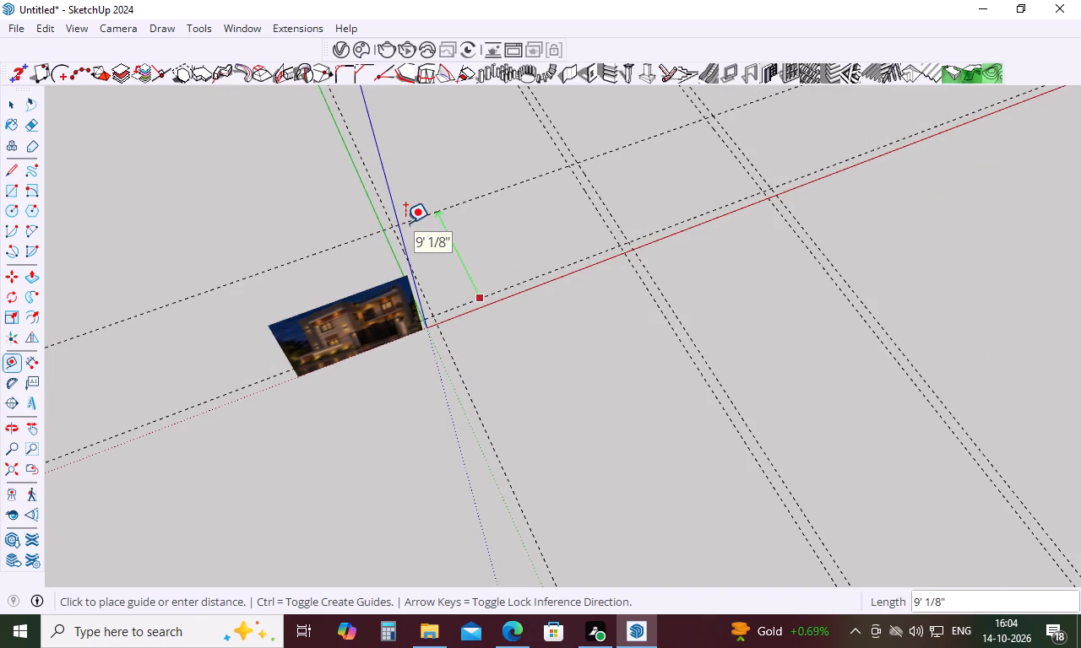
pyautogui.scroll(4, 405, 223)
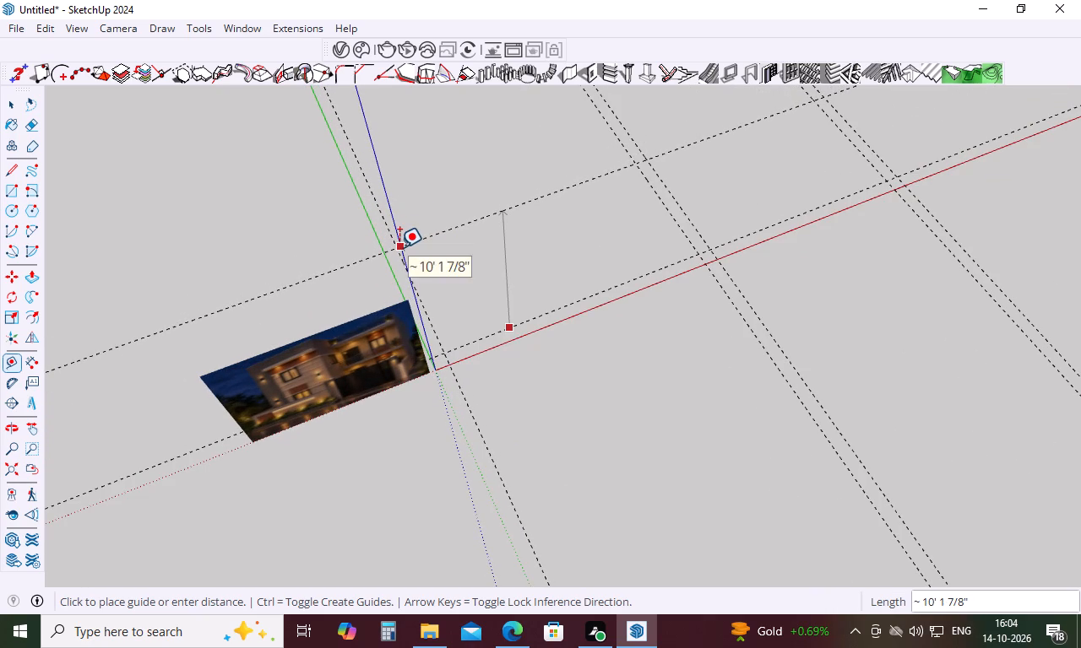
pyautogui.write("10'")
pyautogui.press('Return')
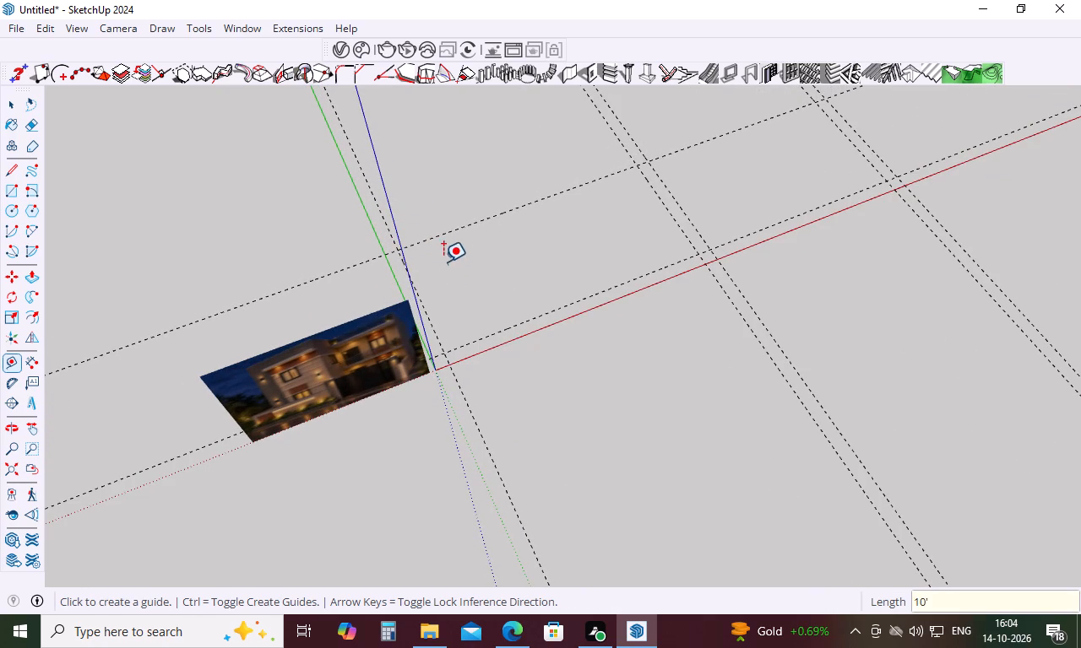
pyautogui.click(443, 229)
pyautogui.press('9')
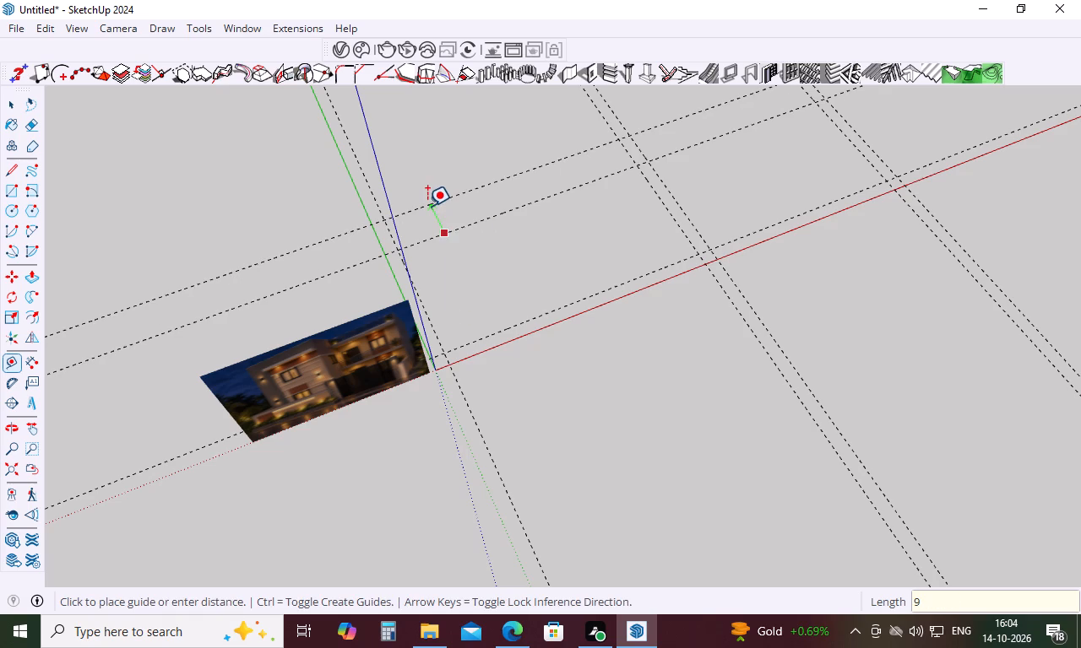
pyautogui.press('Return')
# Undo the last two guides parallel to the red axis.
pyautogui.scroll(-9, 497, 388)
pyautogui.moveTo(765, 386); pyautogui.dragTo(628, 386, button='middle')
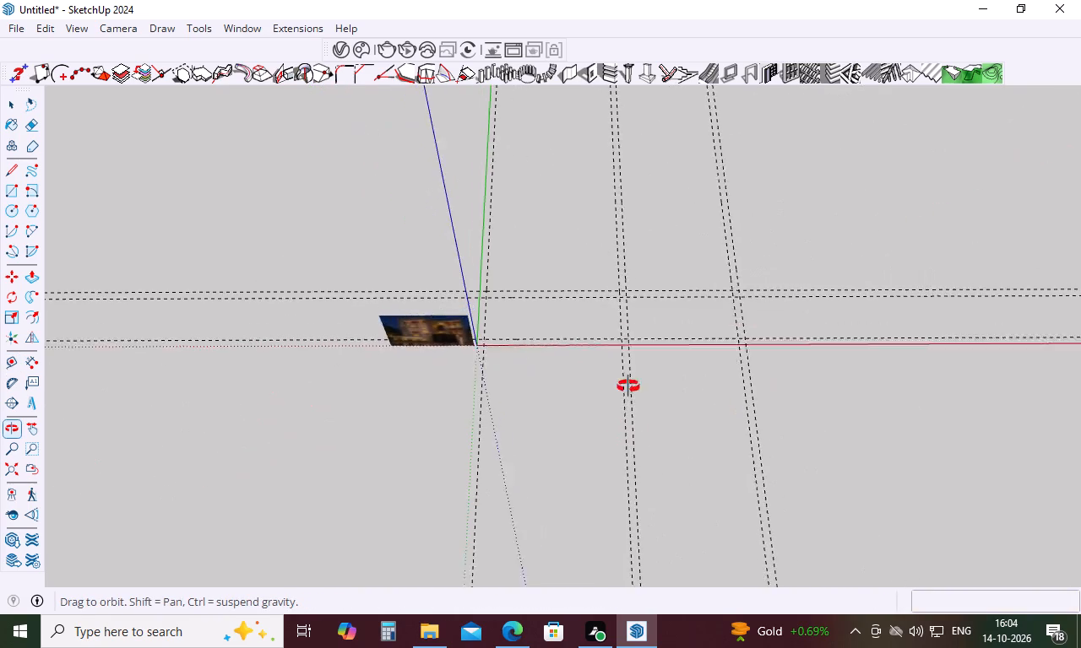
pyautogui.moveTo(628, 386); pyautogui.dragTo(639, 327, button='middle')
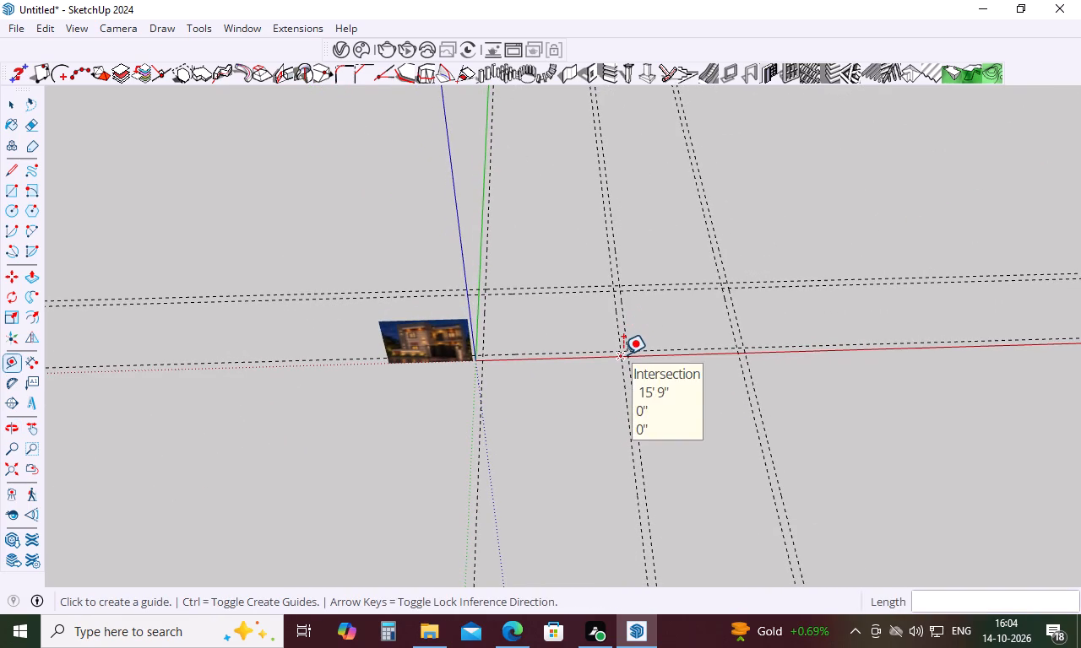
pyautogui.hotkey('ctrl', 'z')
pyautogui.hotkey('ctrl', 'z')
# Add a guide 10' beyond the red-parallel 9" guide along positive green, plus another 9" past it.
pyautogui.moveTo(599, 358); pyautogui.dragTo(602, 355, button='middle')
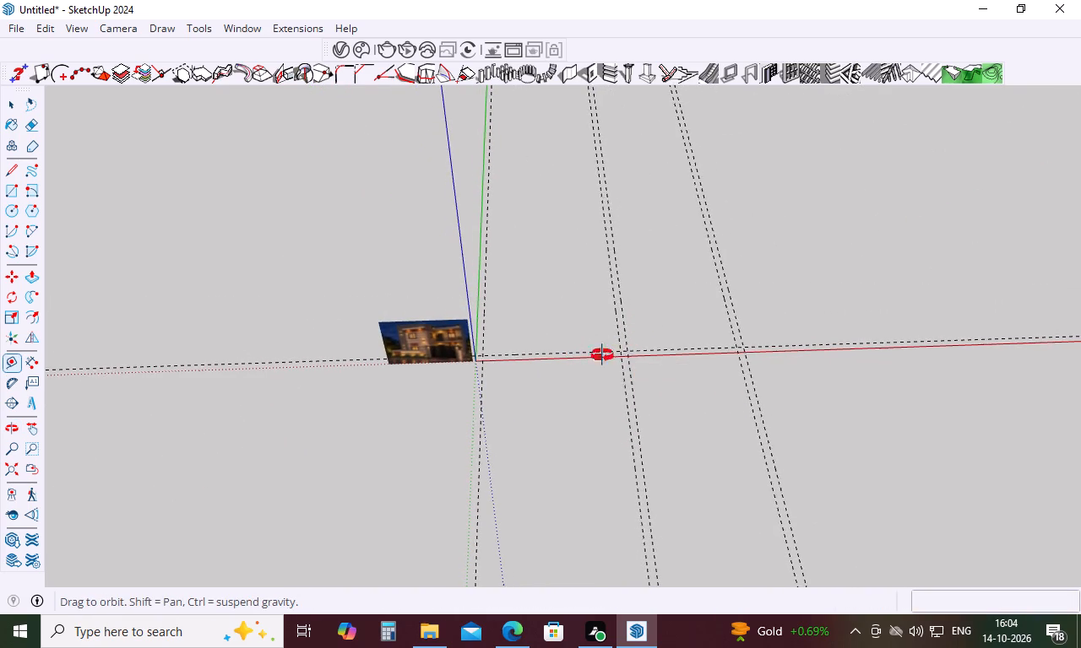
pyautogui.moveTo(602, 355); pyautogui.dragTo(590, 372, button='middle')
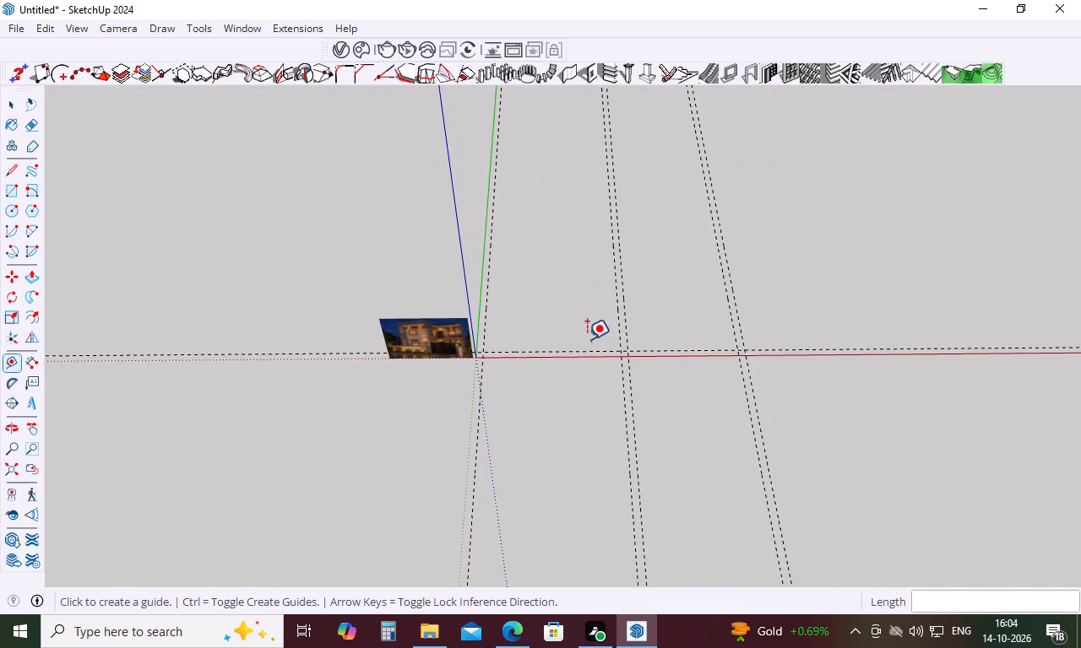
pyautogui.click(586, 348)
pyautogui.moveTo(597, 241); pyautogui.dragTo(587, 391, button='middle')
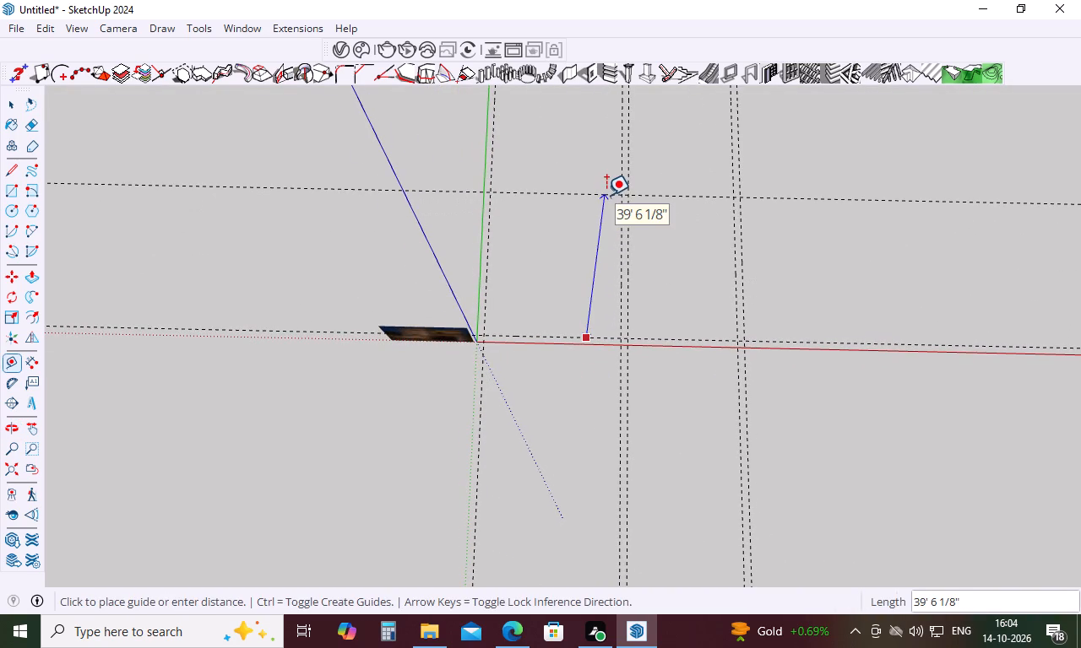
pyautogui.scroll(4, 606, 195)
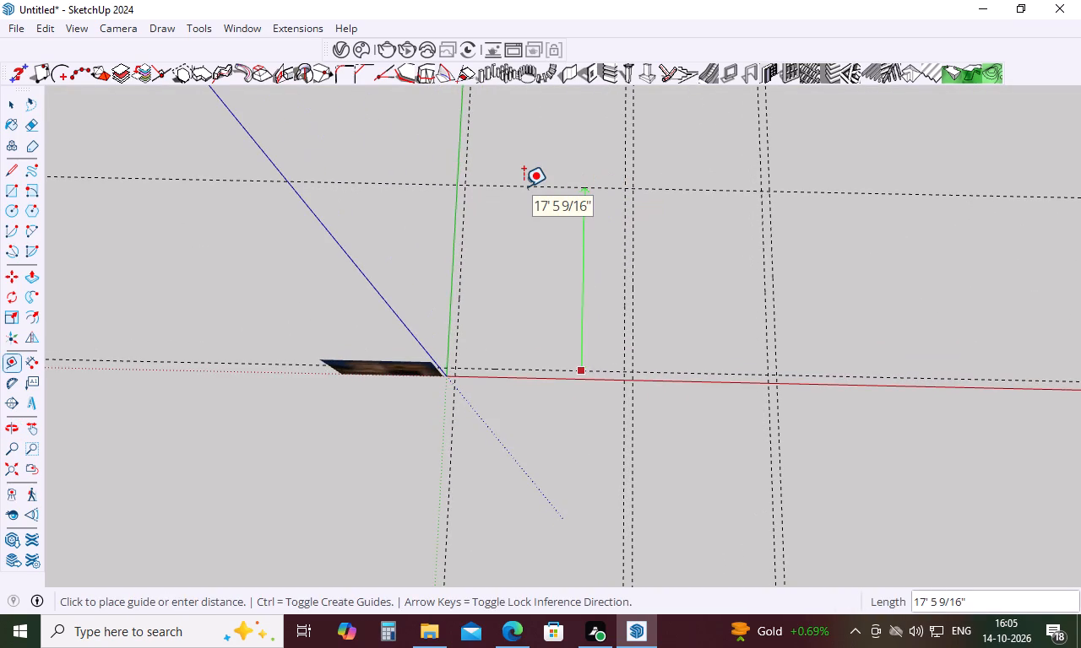
pyautogui.write("10'")
pyautogui.press('Return')
pyautogui.click(564, 263)
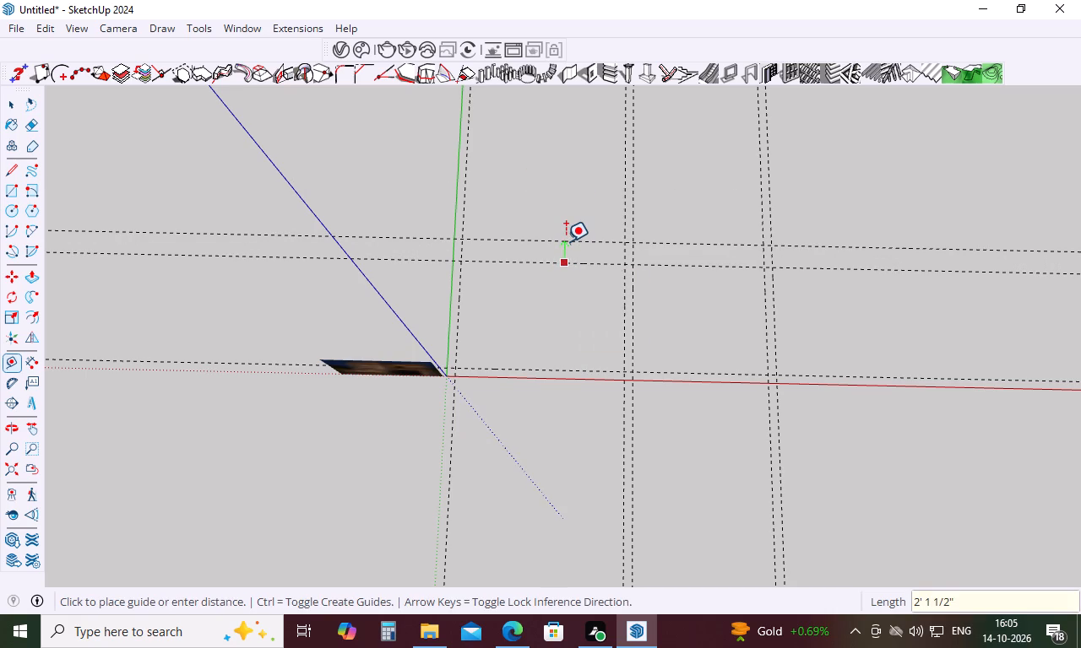
pyautogui.press('9')
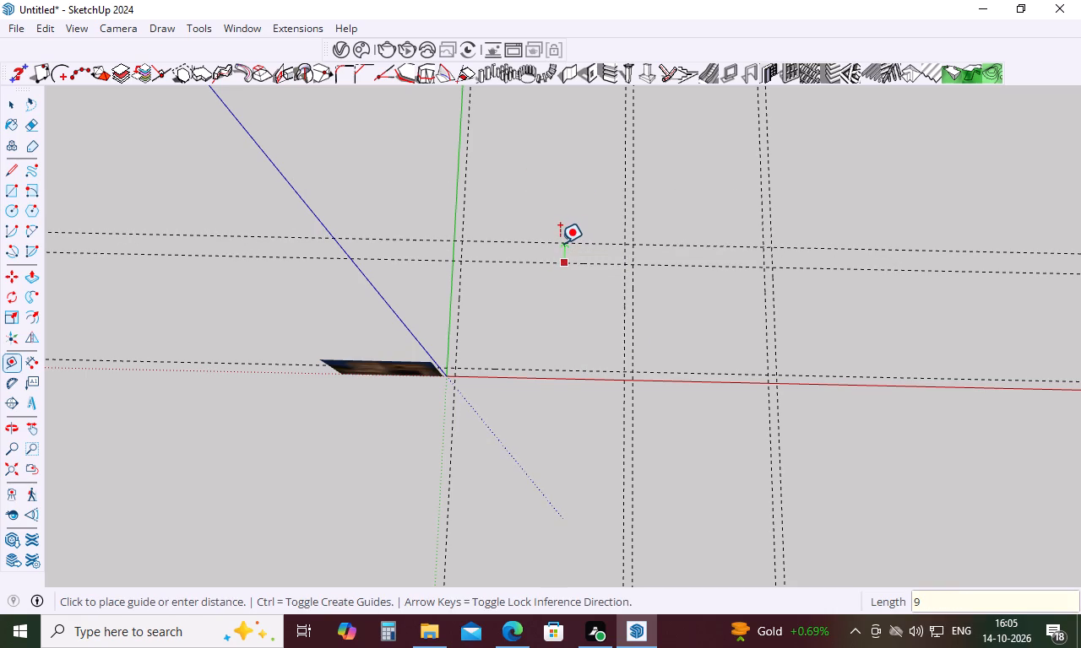
pyautogui.press('Return')
# Add a guide 15' beyond the outermost red-parallel guide along positive green, plus another 9" past it.
pyautogui.click(564, 253)
pyautogui.scroll(-10, 581, 375)
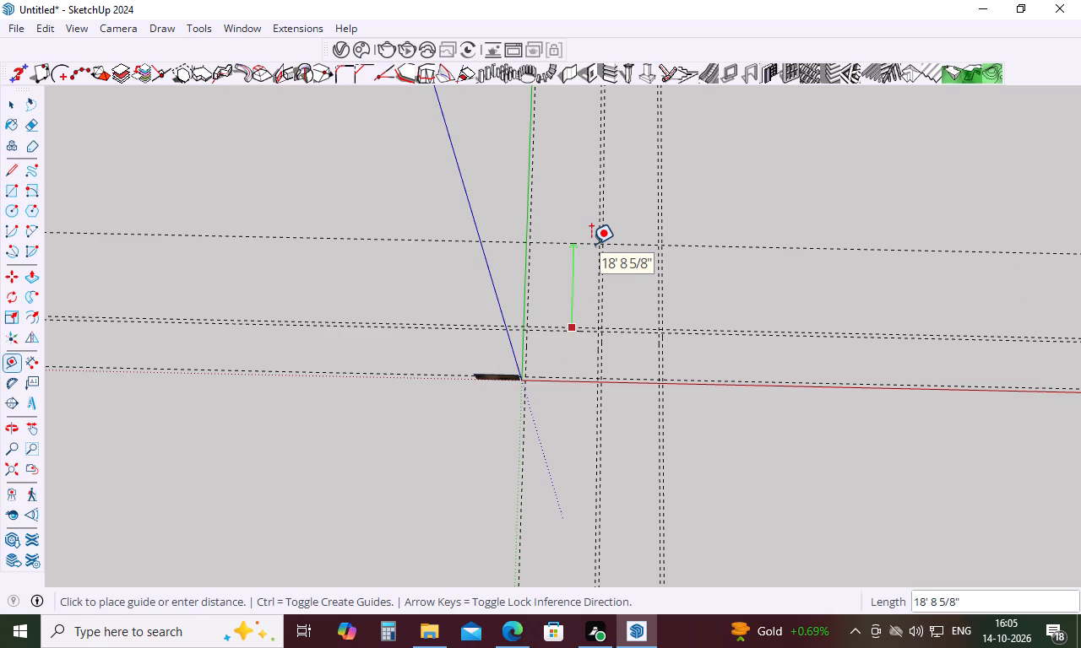
pyautogui.press('1')
pyautogui.press('5')
pyautogui.press("'")
pyautogui.press('Return')
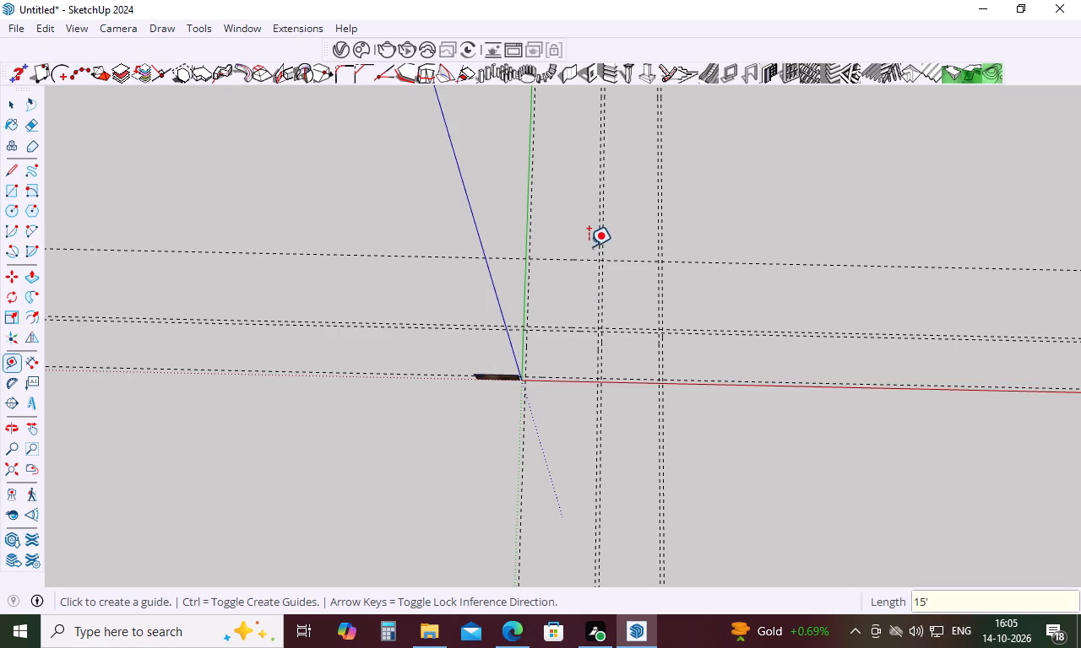
pyautogui.click(588, 262)
pyautogui.press('9')
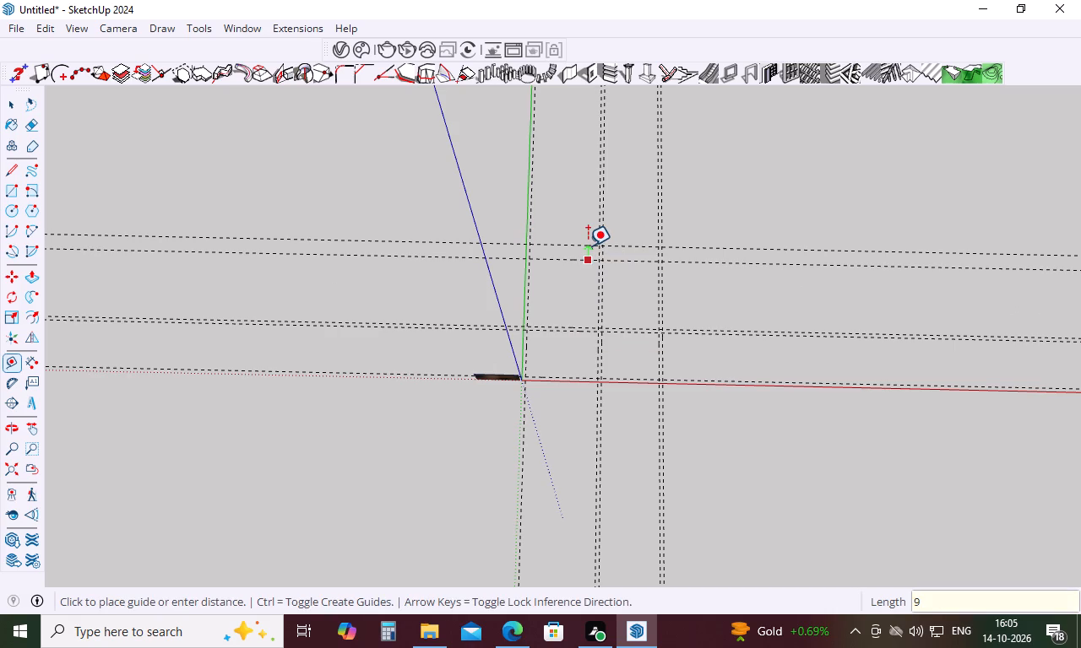
pyautogui.press('Return')
pyautogui.press('Escape')
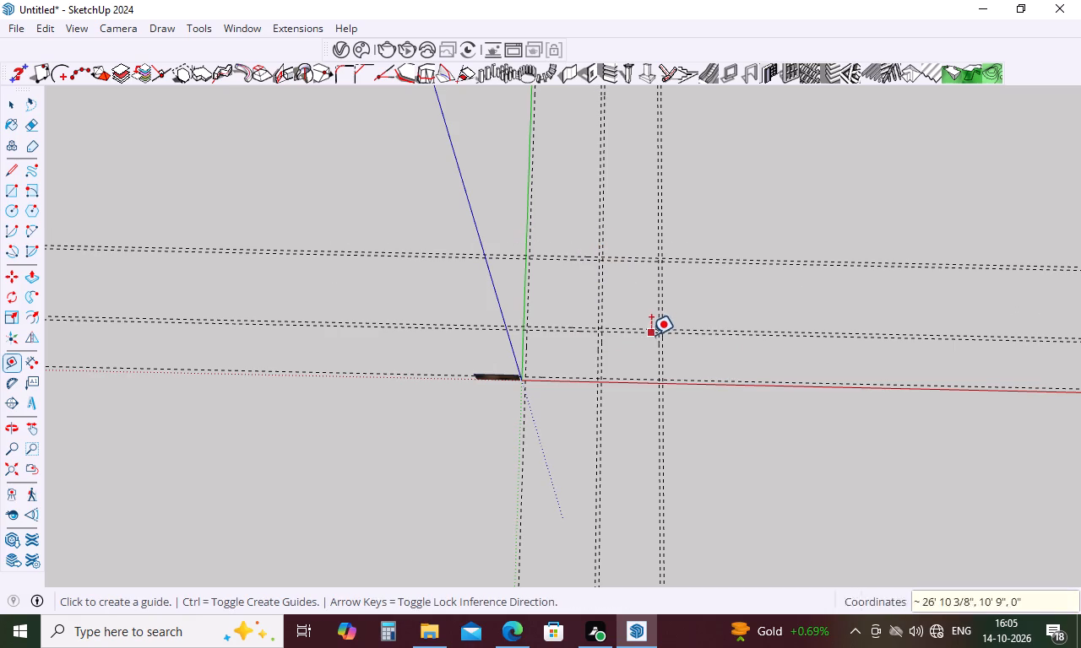
# Move the reference image 26' 6" back along the green axis onto the nearer guide of the farthest 9" pair.
pyautogui.moveTo(657, 505); pyautogui.dragTo(657, 214, button='middle')
pyautogui.scroll(10, 565, 328)
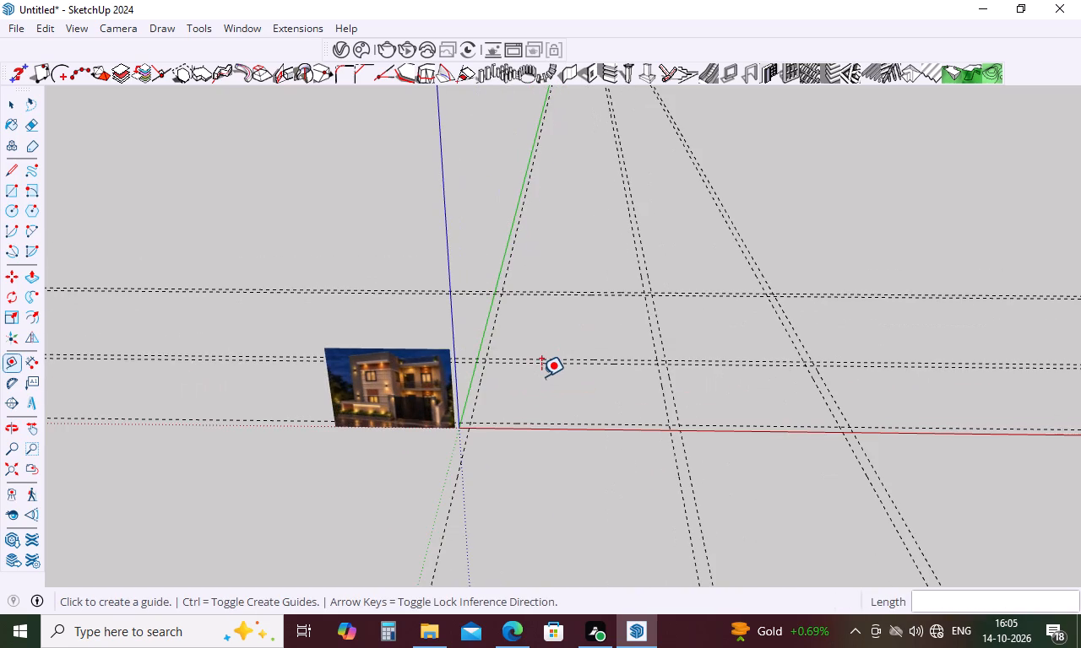
pyautogui.press('m')
pyautogui.click(448, 429)
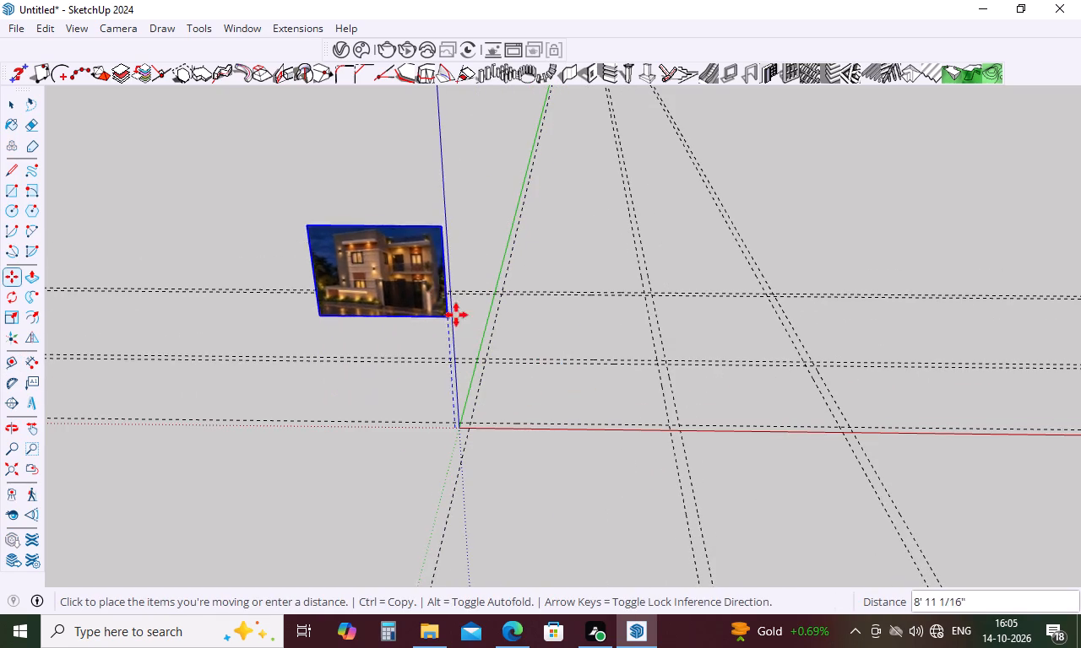
pyautogui.scroll(9, 484, 289)
pyautogui.click(484, 289)
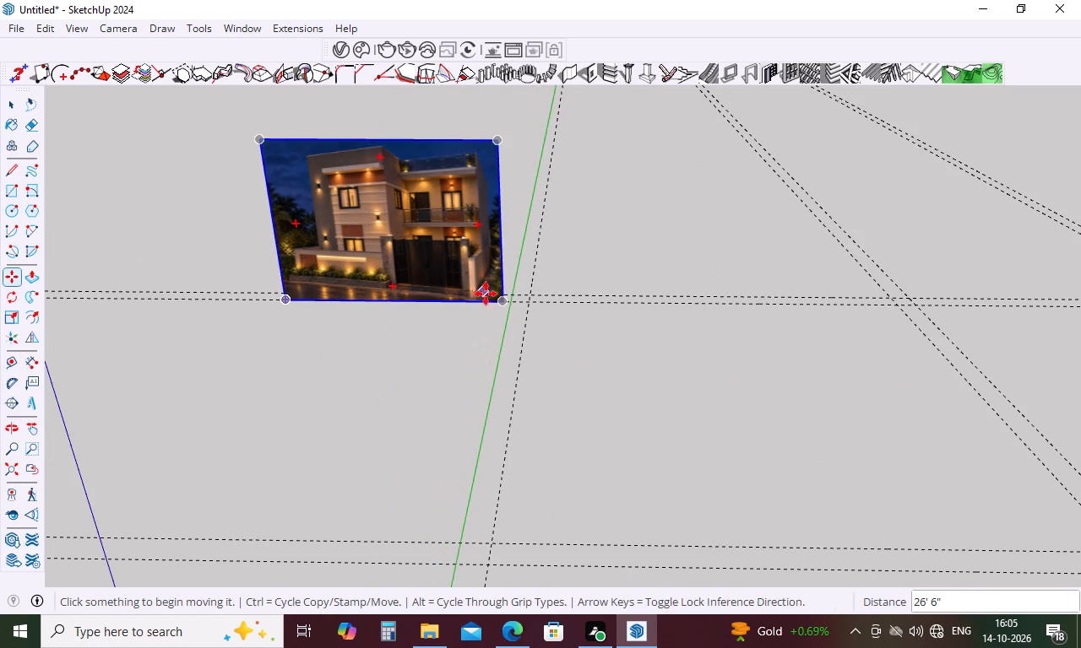
pyautogui.press('space')
# Scale the reference image along the red axis by a factor of 2, stretching it away from the guides.
pyautogui.press('s')
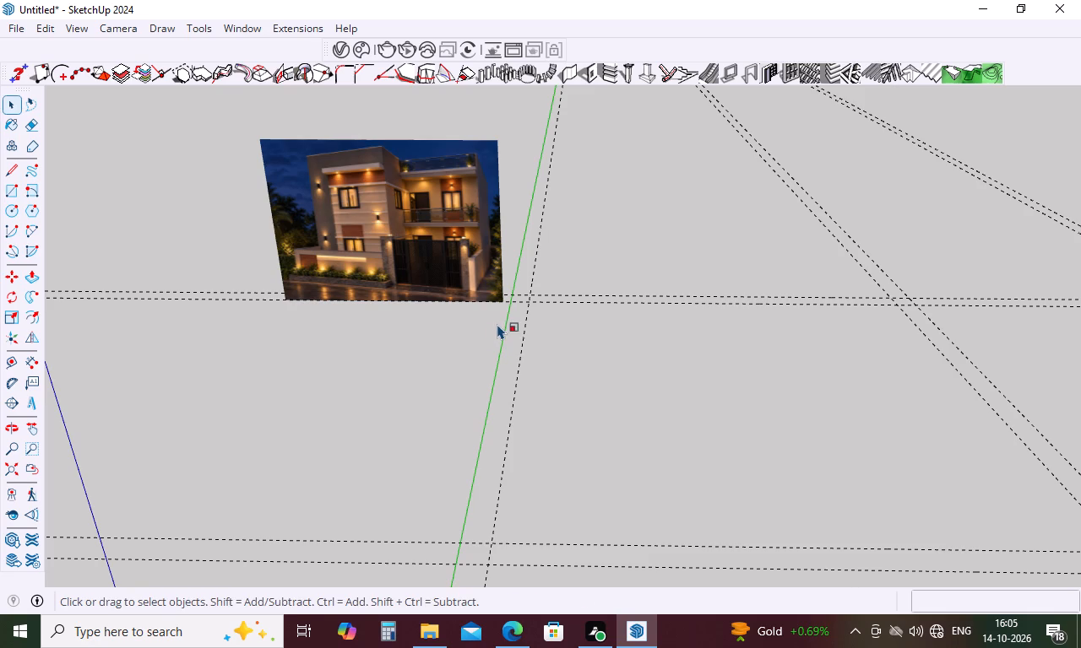
pyautogui.scroll(-5, 542, 367)
pyautogui.click(475, 283)
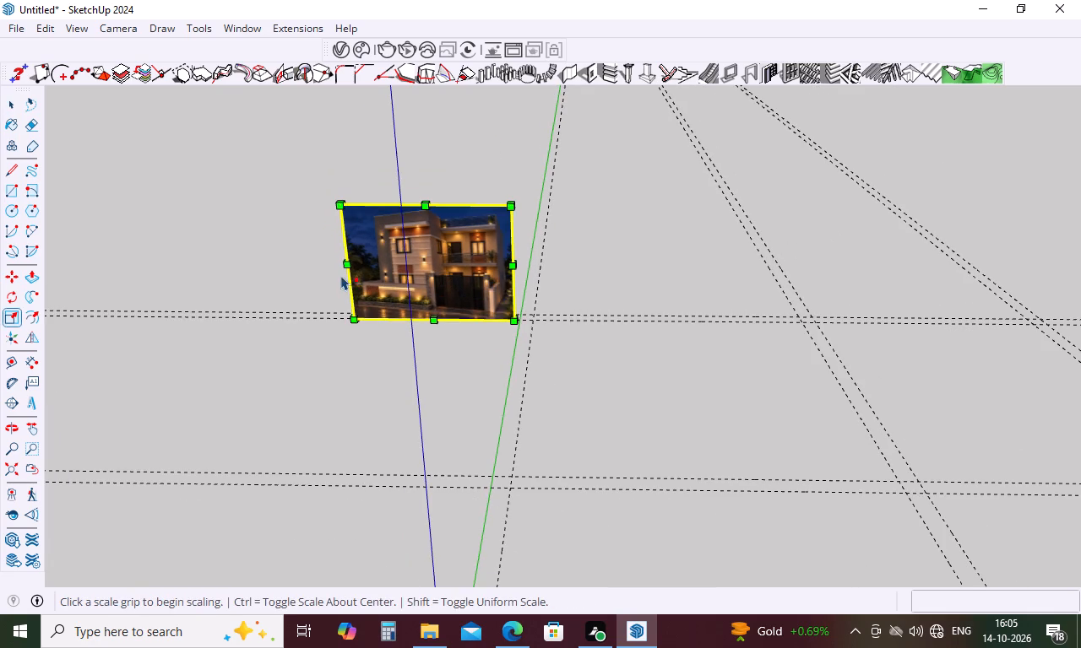
pyautogui.click(350, 263)
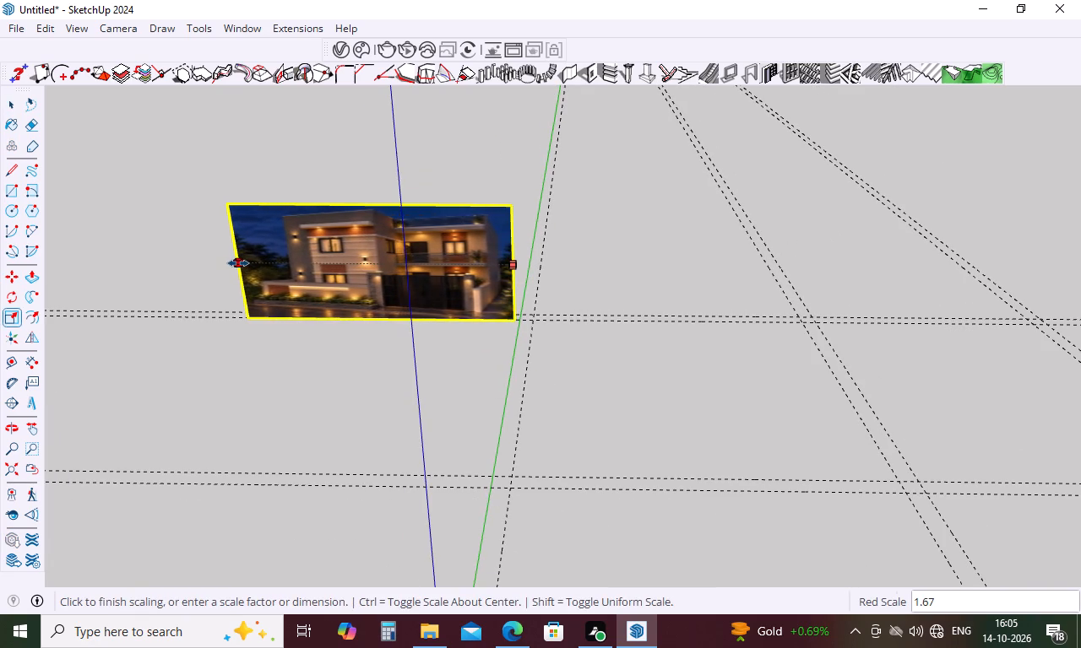
pyautogui.press('2')
pyautogui.press('Return')
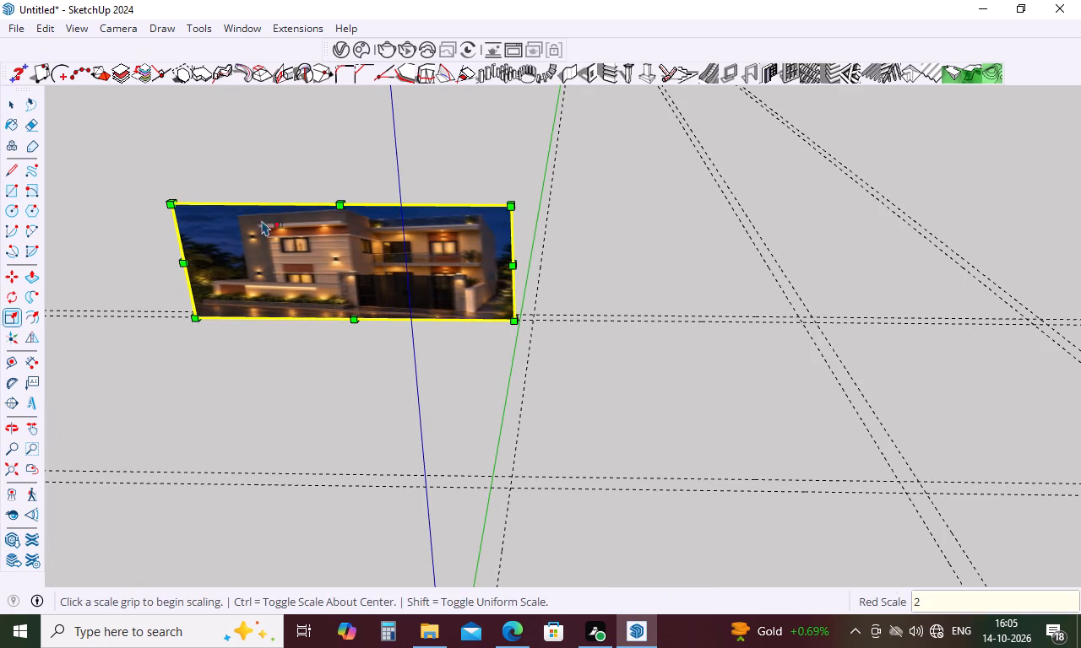
# Scale the reference image along the green scale axis by a factor of 2, stretching its height from the top edge.
pyautogui.scroll(-10, 337, 206)
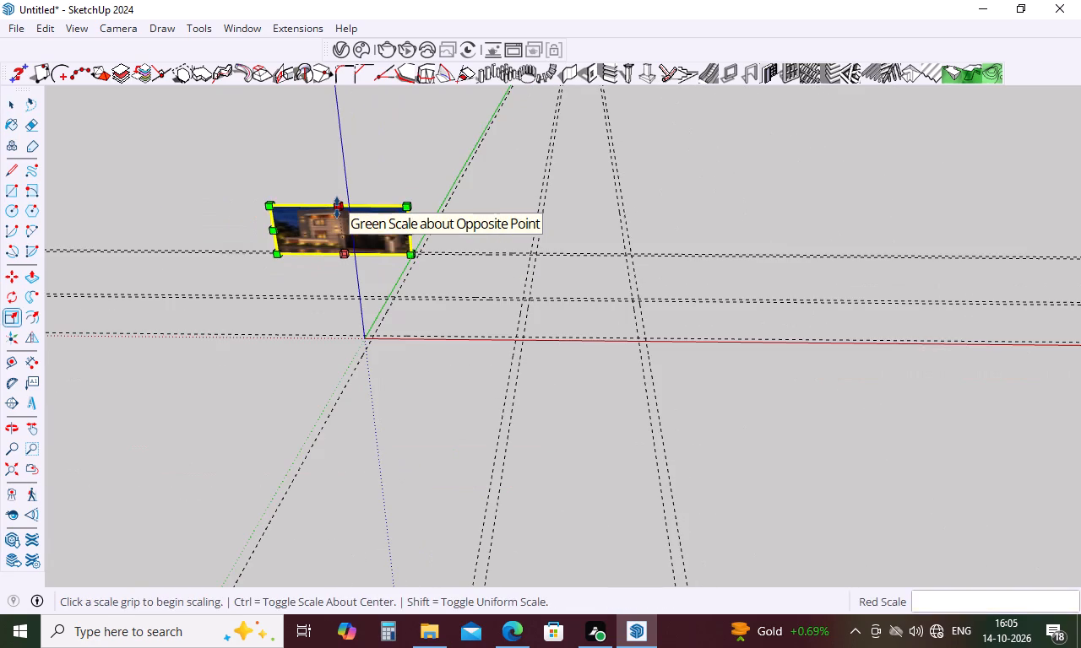
pyautogui.click(337, 208)
pyautogui.press('2')
pyautogui.press('Return')
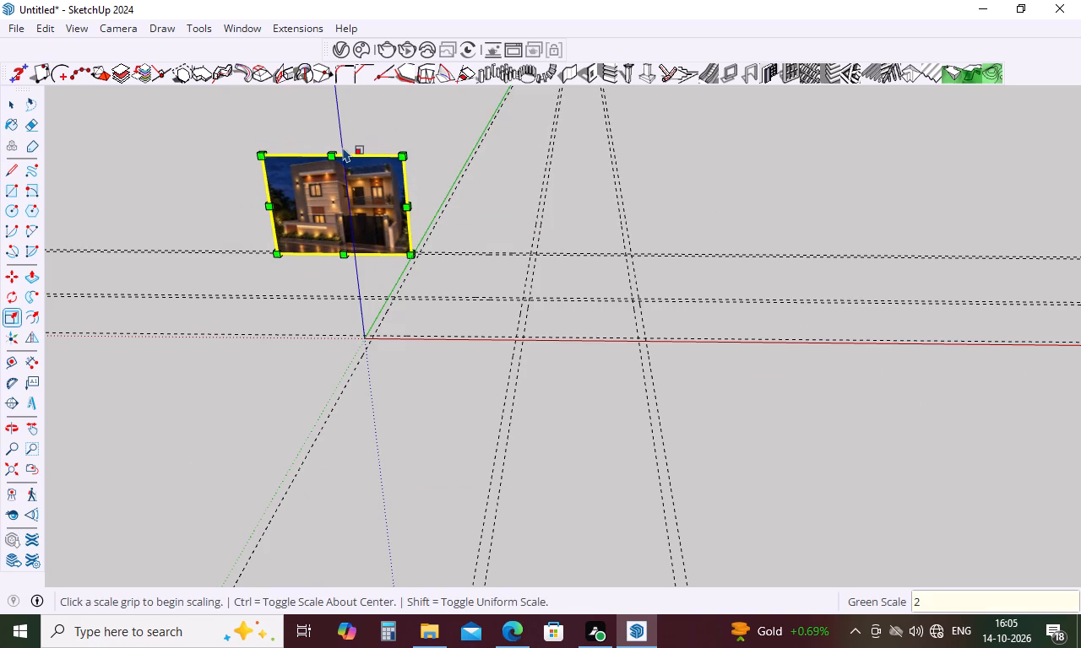
# Examine the enlarged reference image up close, including the house facade, gate and its placement against the guides.
pyautogui.moveTo(502, 242); pyautogui.dragTo(595, 226, button='middle')
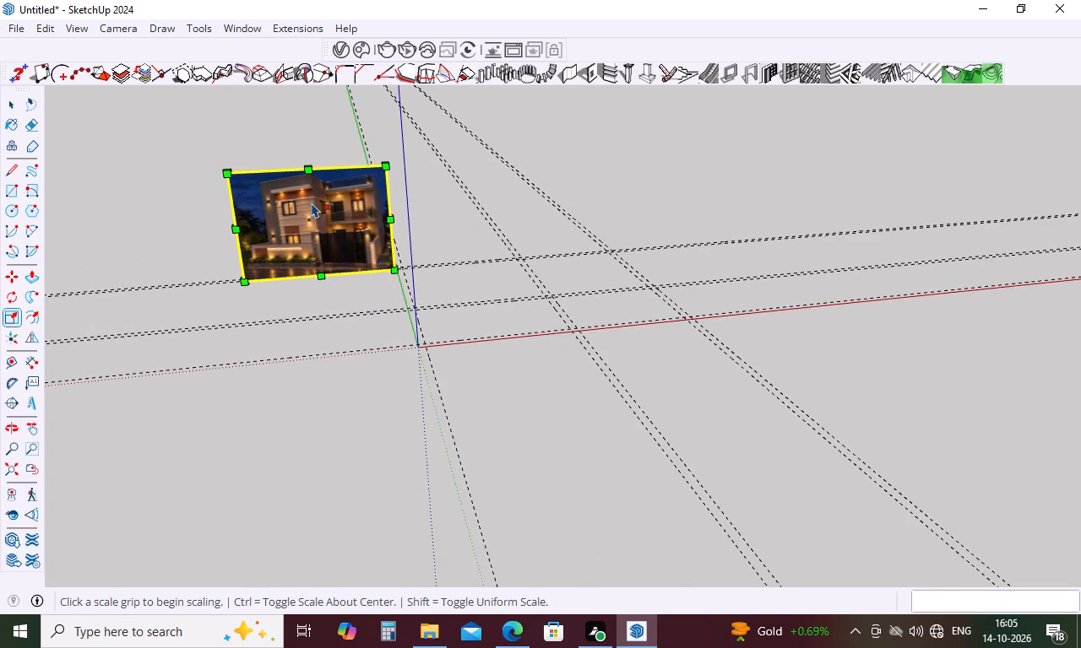
pyautogui.scroll(15, 310, 202)
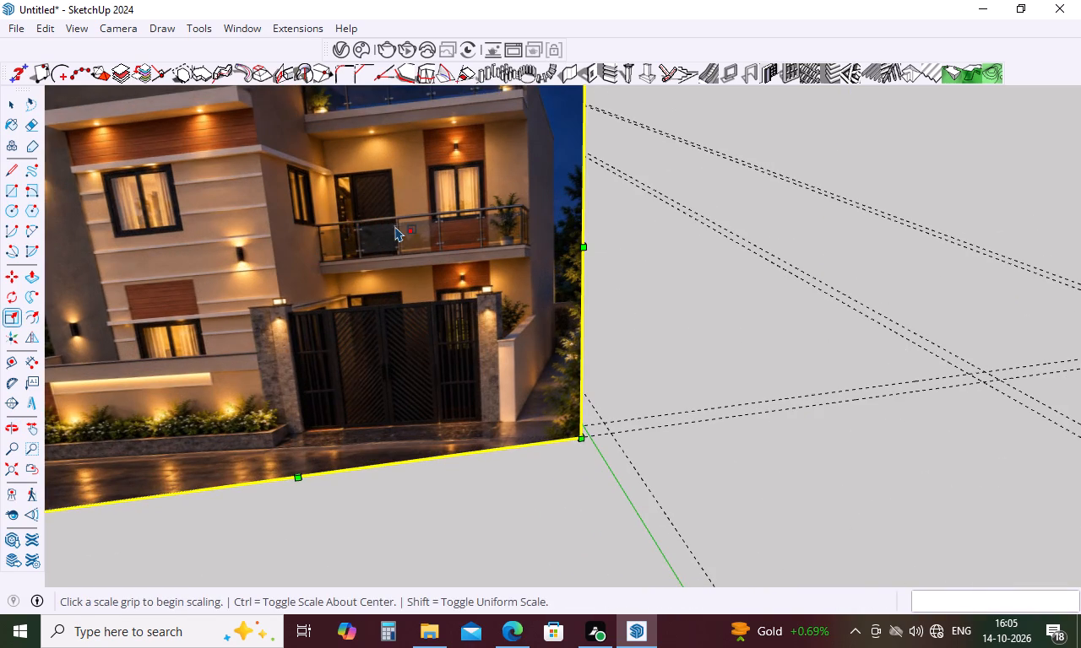
pyautogui.moveTo(425, 277); pyautogui.dragTo(442, 146, button='middle')
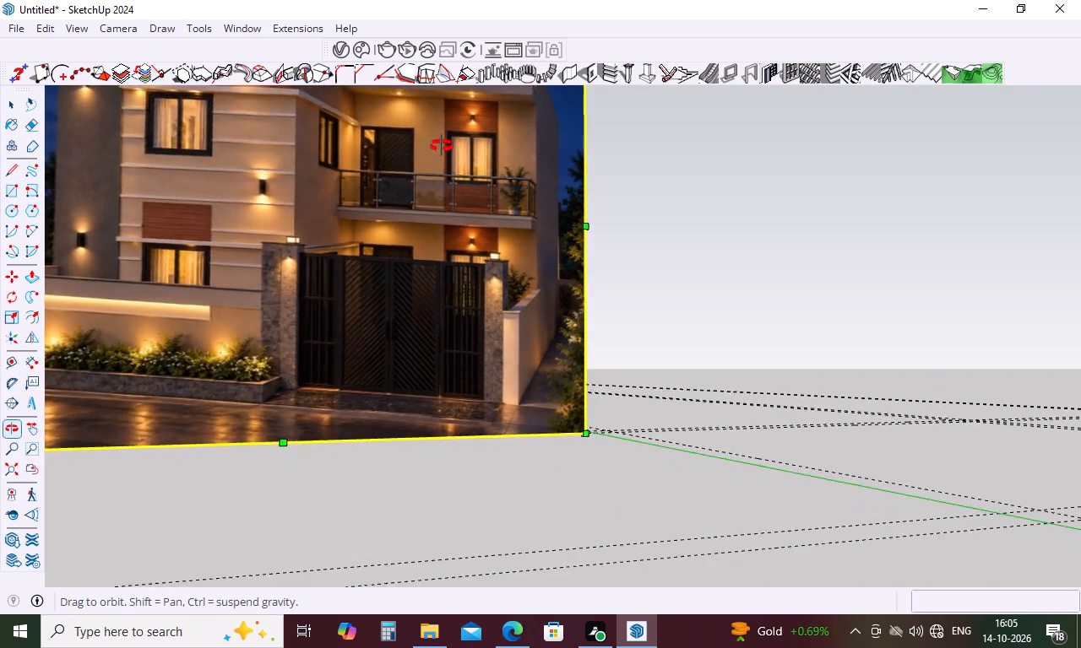
pyautogui.moveTo(442, 146); pyautogui.dragTo(368, 179, button='middle')
pyautogui.scroll(-5, 364, 181)
pyautogui.moveTo(400, 243); pyautogui.dragTo(326, 277, button='middle')
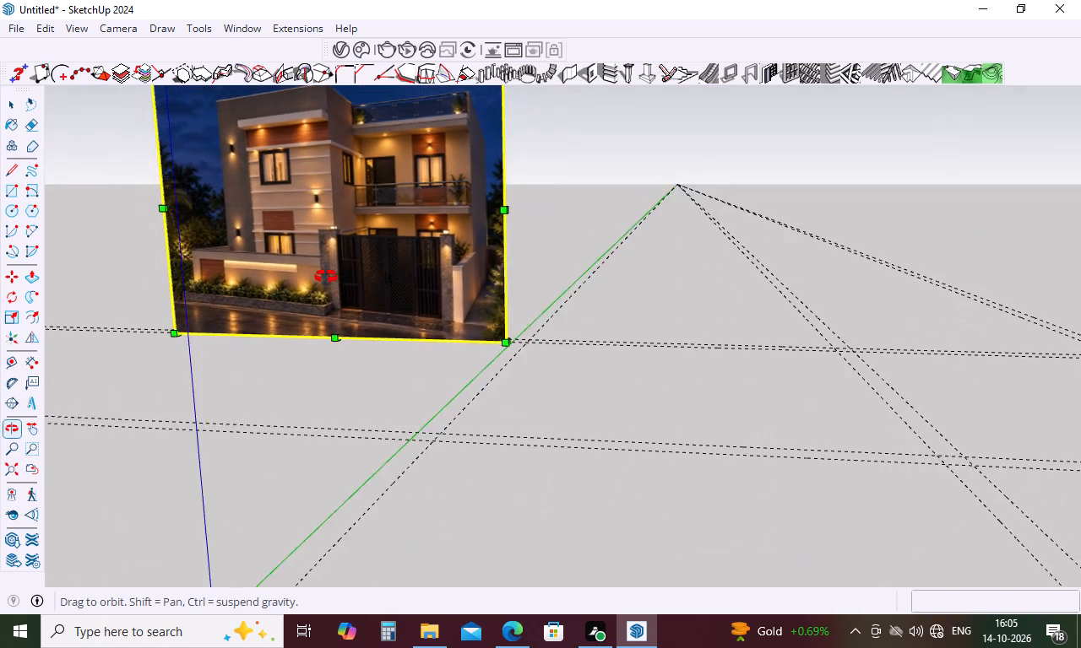
pyautogui.moveTo(326, 277); pyautogui.dragTo(405, 276, button='middle')
pyautogui.scroll(1, 405, 276)
pyautogui.scroll(-4, 405, 276)
pyautogui.moveTo(553, 271); pyautogui.dragTo(531, 360, button='middle')
pyautogui.scroll(-4, 531, 351)
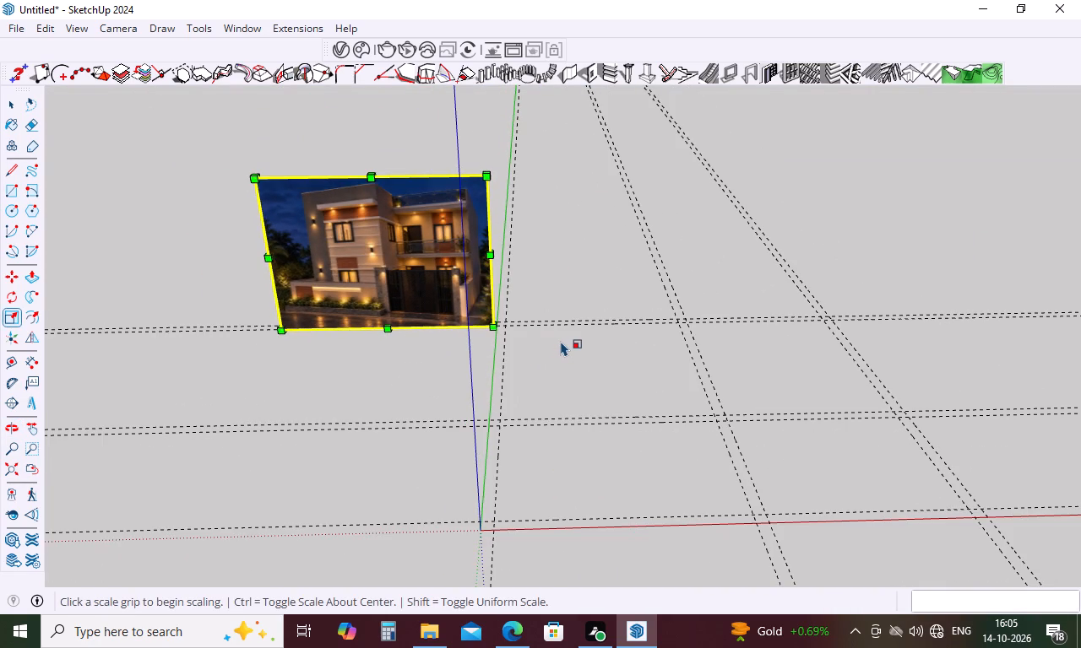
# Draw a 9" by 27' 3" wall rectangle from the origin along the green axis to the farthest red-parallel guide.
pyautogui.press('Escape')
pyautogui.press('r')
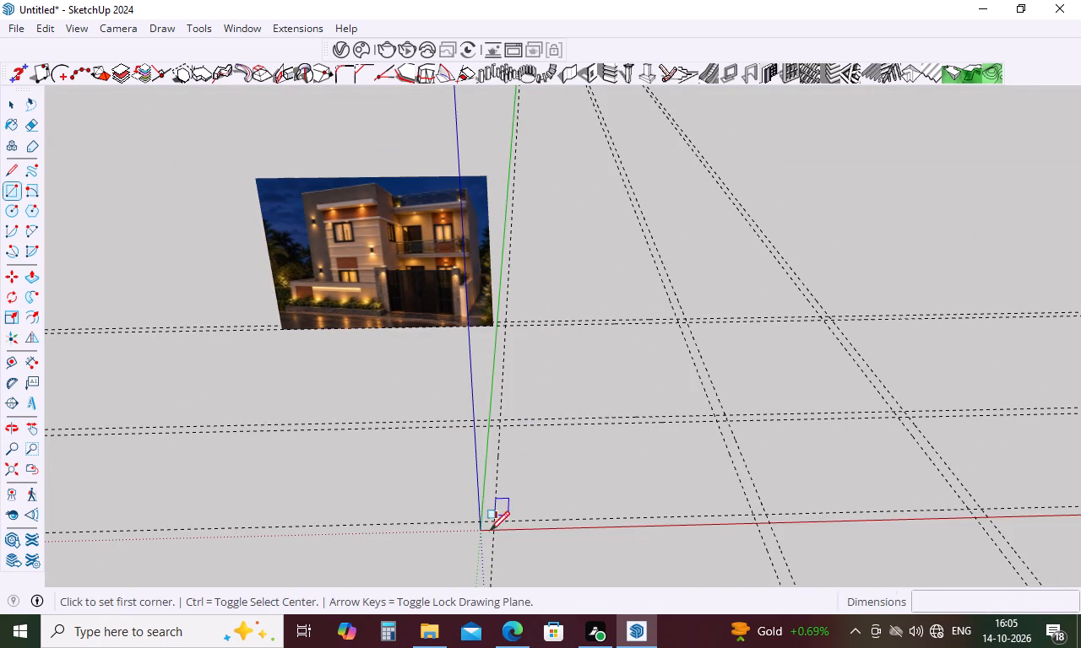
pyautogui.click(484, 528)
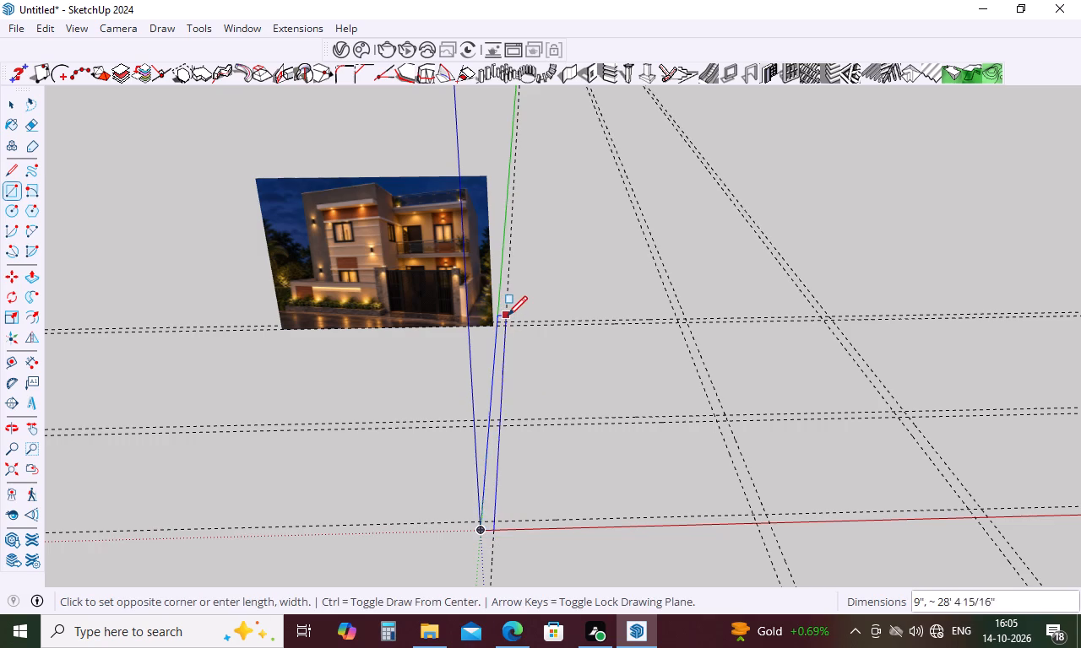
pyautogui.scroll(9, 508, 315)
pyautogui.click(504, 326)
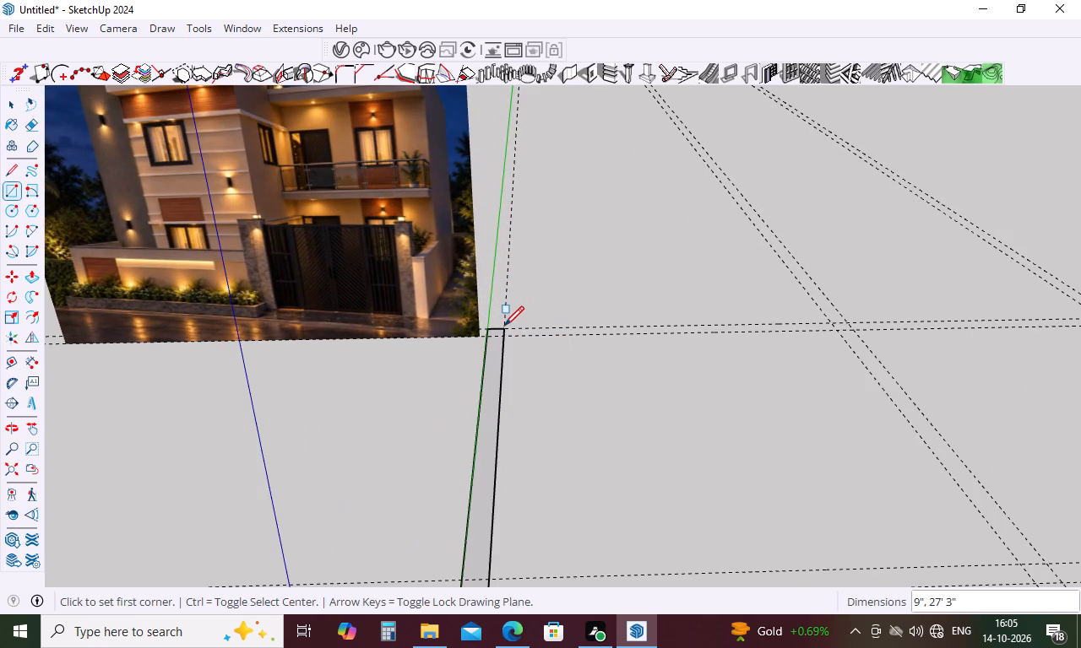
# Draw a 9" by 28' 6" rear wall rectangle between the farthest red-parallel guides, from the first wall to the outermost green-parallel guide.
pyautogui.click(504, 339)
pyautogui.scroll(-10, 504, 339)
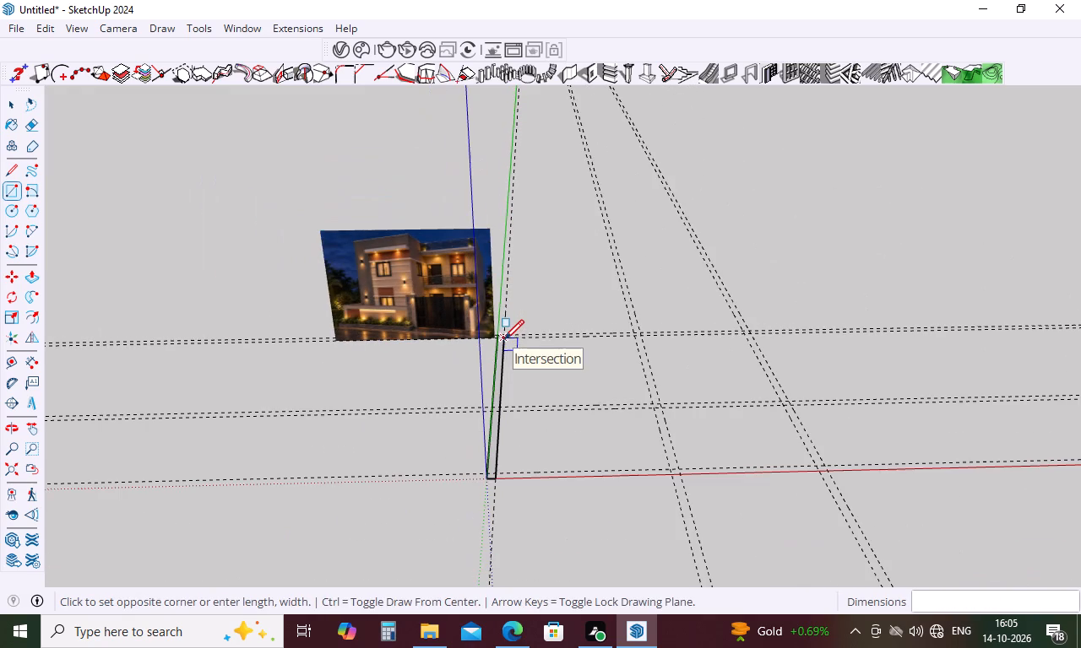
pyautogui.scroll(14, 754, 326)
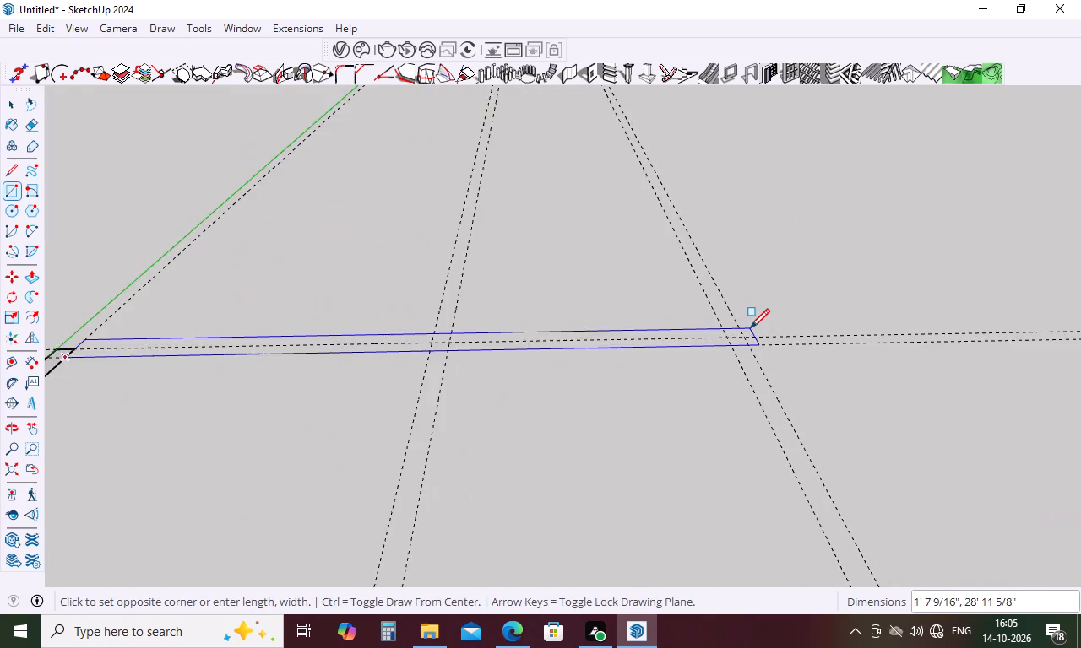
pyautogui.scroll(10, 750, 328)
pyautogui.click(739, 344)
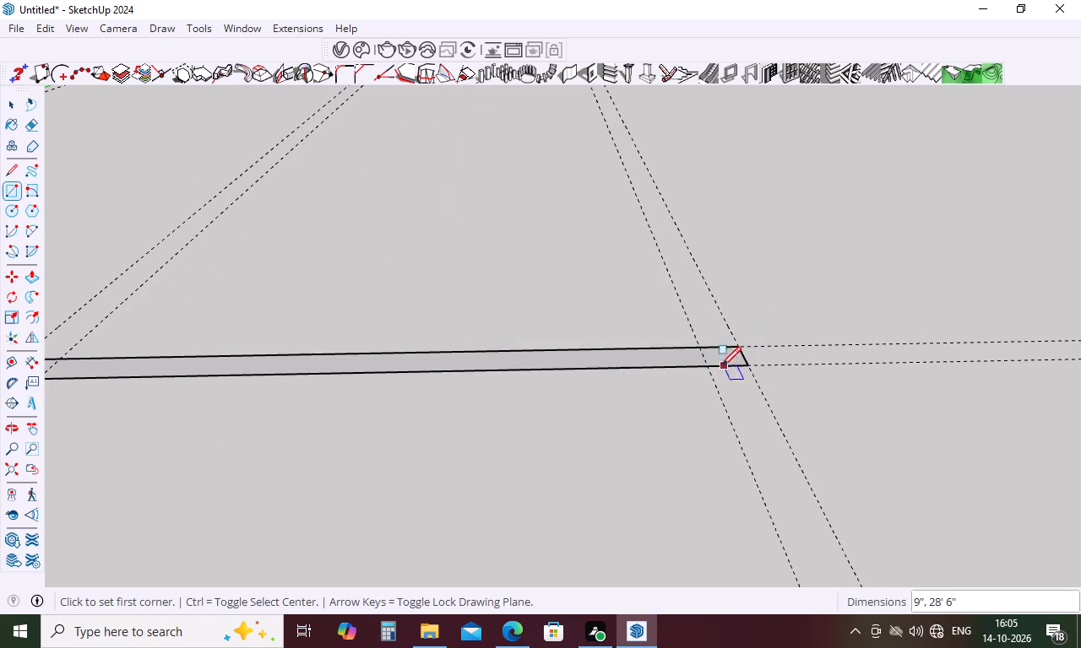
# Draw a 9" by 15' 9" side wall rectangle between the outermost green-parallel guides, from the rear wall to the middle red-parallel pair.
pyautogui.click(709, 367)
pyautogui.scroll(-12, 709, 364)
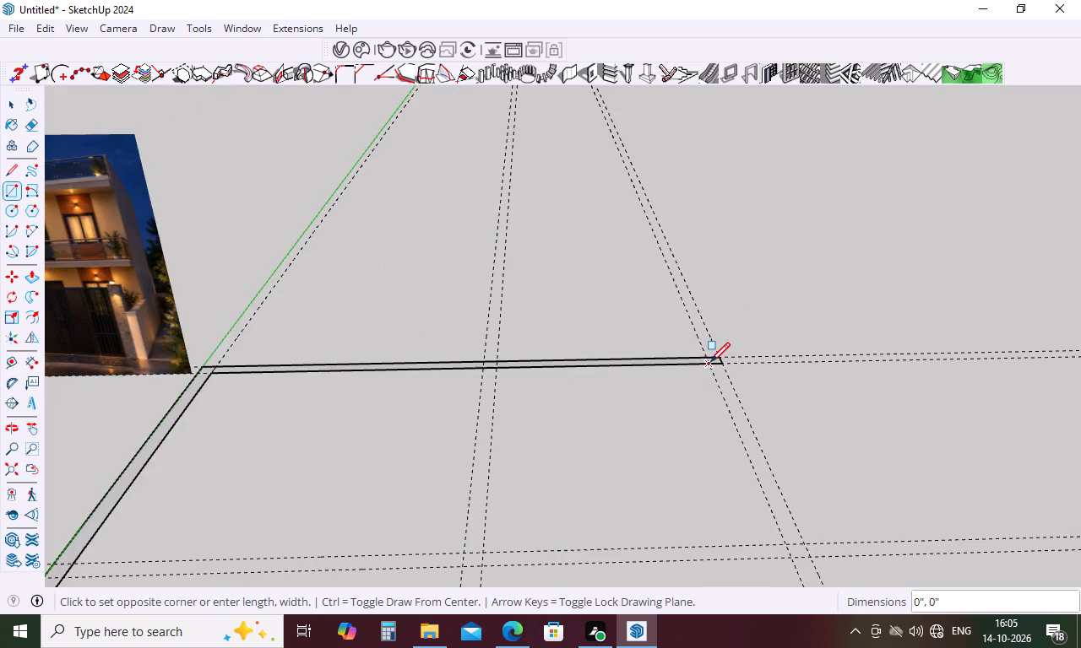
pyautogui.scroll(-10, 710, 362)
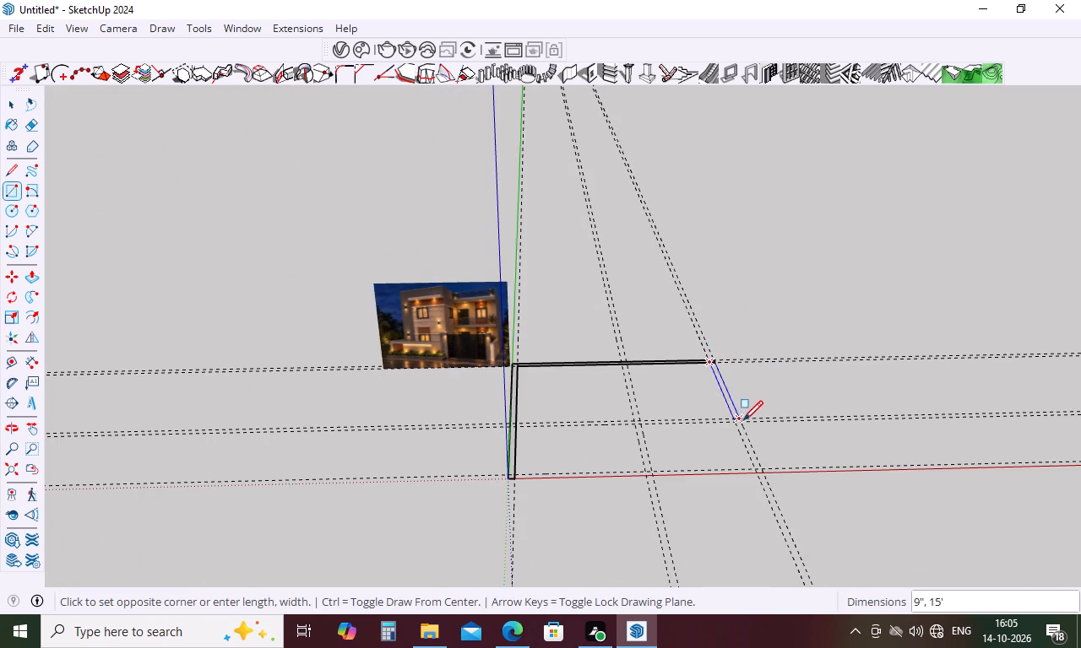
pyautogui.scroll(20, 744, 420)
pyautogui.scroll(1, 744, 420)
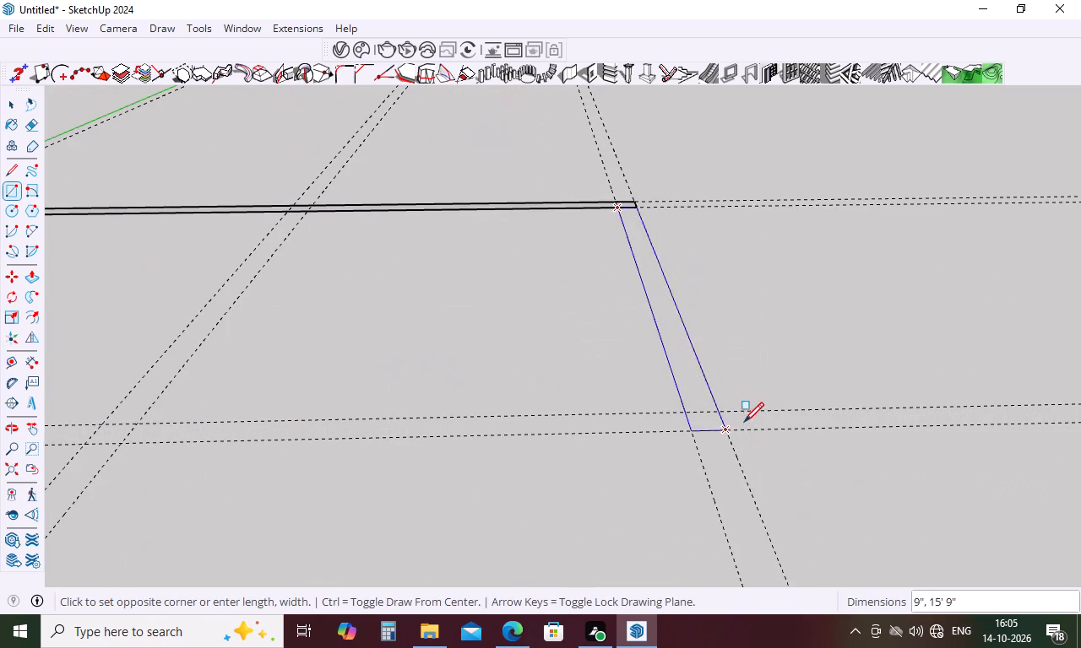
pyautogui.click(730, 429)
# Draw a 12' 9" by 9" wall rectangle along the middle red-parallel guides, from the outer side wall to the middle green-parallel pair.
pyautogui.scroll(-5, 724, 407)
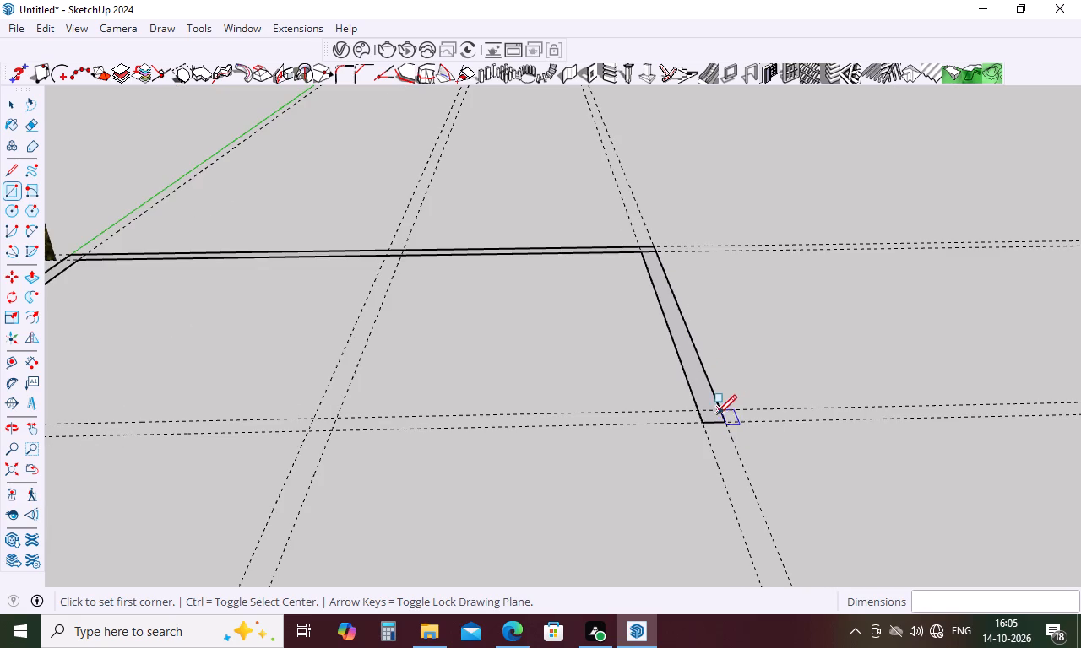
pyautogui.click(703, 421)
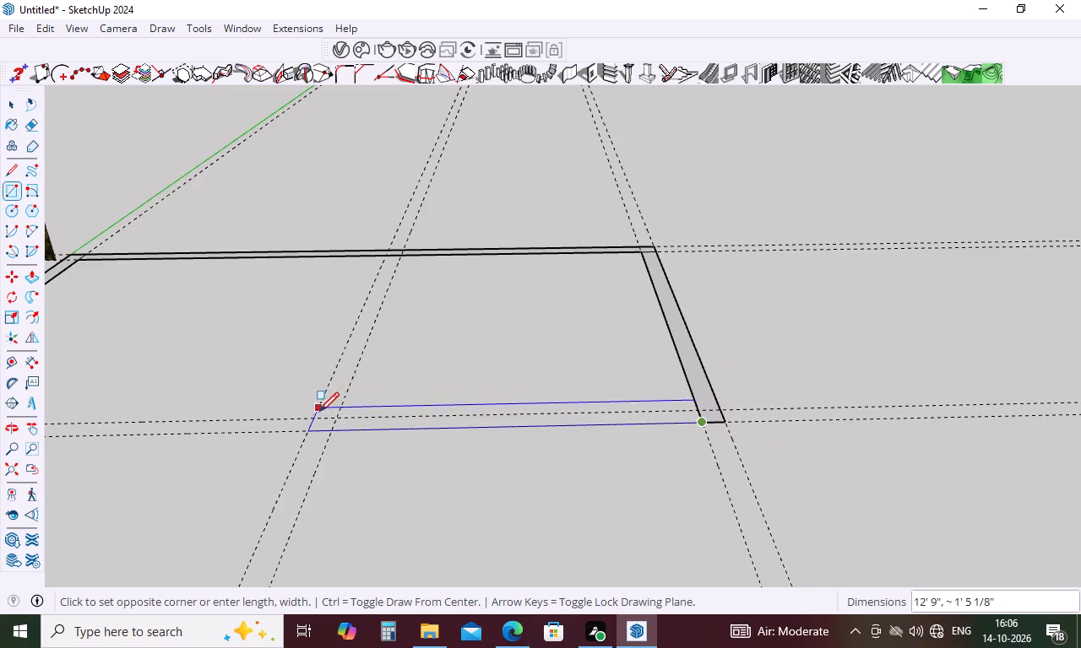
pyautogui.click(310, 415)
# Draw a 9" by 10' 9" wall rectangle between the middle green-parallel guides, from the middle cross wall to the red axis.
pyautogui.scroll(-4, 454, 345)
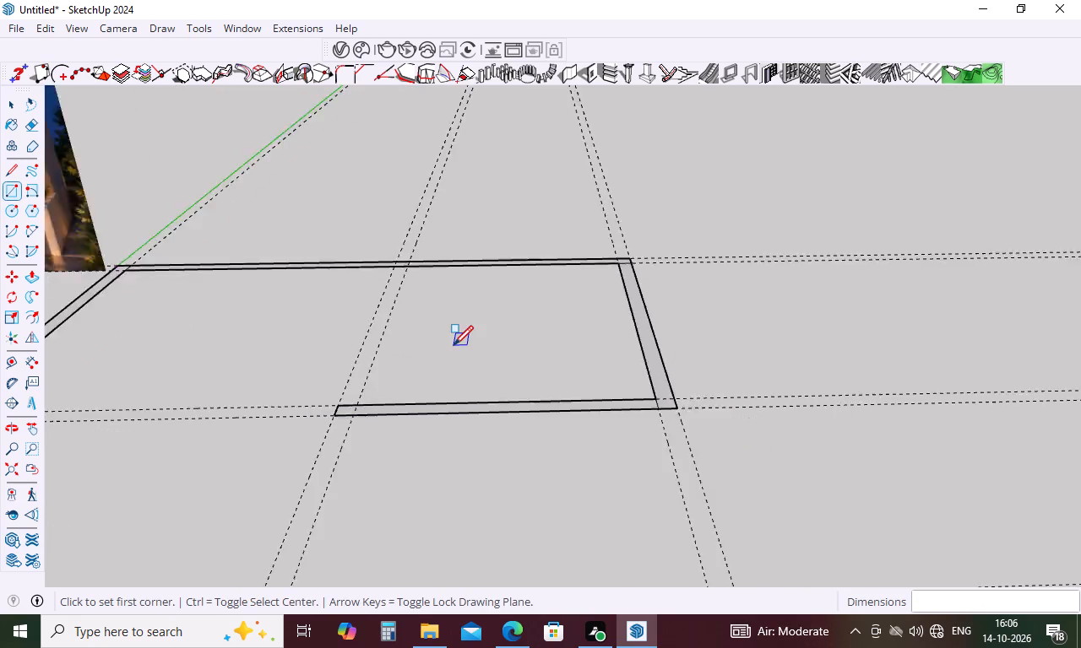
pyautogui.scroll(-2, 454, 345)
pyautogui.click(372, 390)
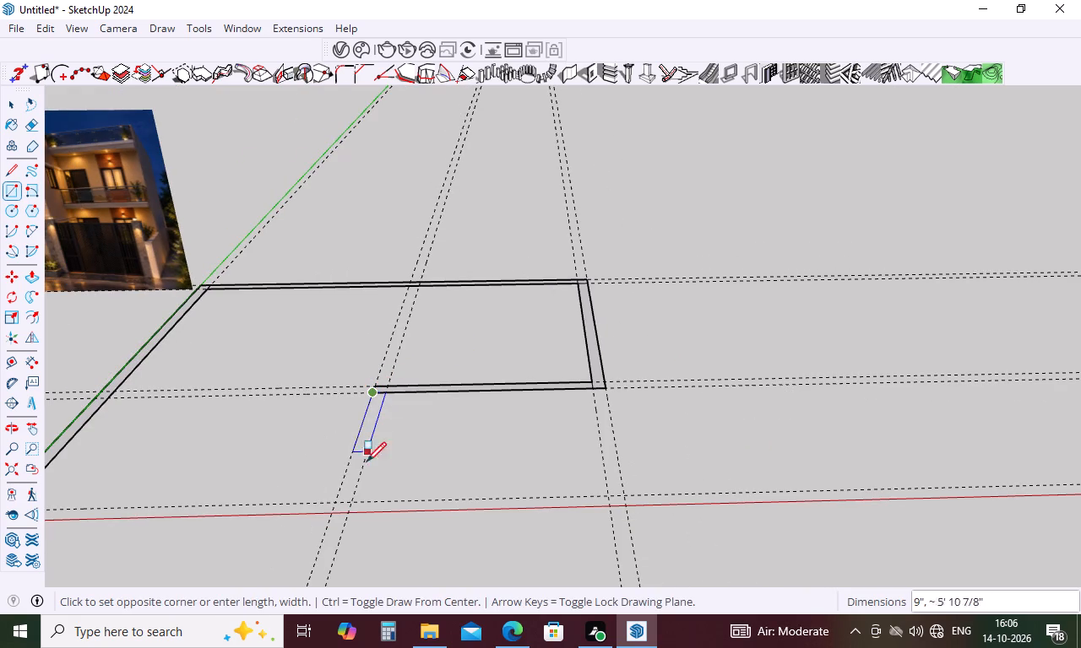
pyautogui.click(348, 514)
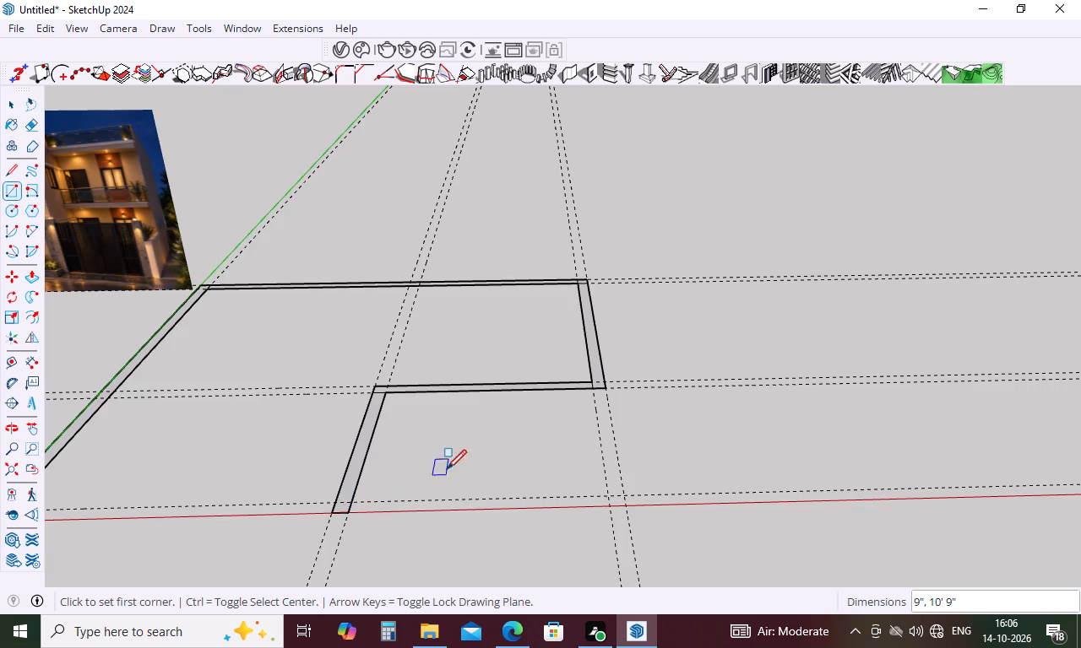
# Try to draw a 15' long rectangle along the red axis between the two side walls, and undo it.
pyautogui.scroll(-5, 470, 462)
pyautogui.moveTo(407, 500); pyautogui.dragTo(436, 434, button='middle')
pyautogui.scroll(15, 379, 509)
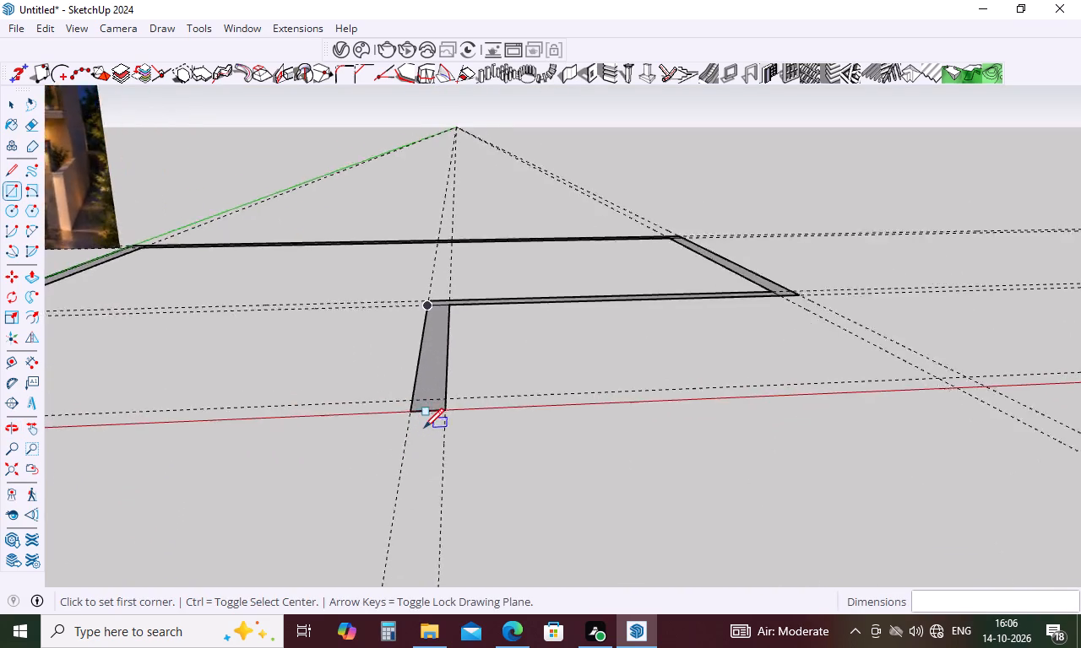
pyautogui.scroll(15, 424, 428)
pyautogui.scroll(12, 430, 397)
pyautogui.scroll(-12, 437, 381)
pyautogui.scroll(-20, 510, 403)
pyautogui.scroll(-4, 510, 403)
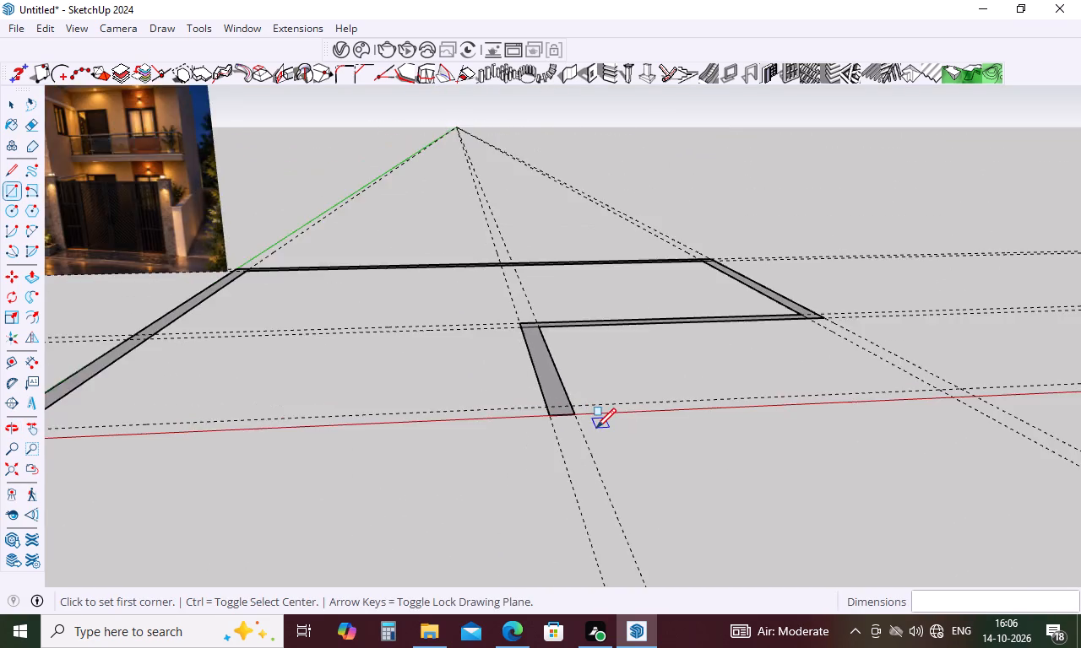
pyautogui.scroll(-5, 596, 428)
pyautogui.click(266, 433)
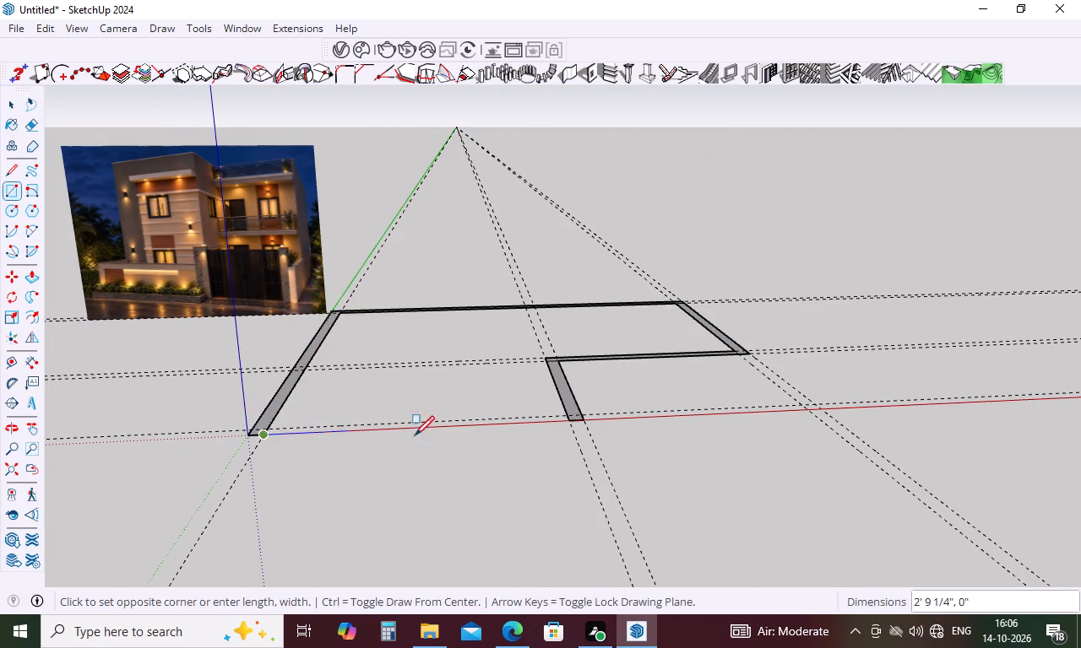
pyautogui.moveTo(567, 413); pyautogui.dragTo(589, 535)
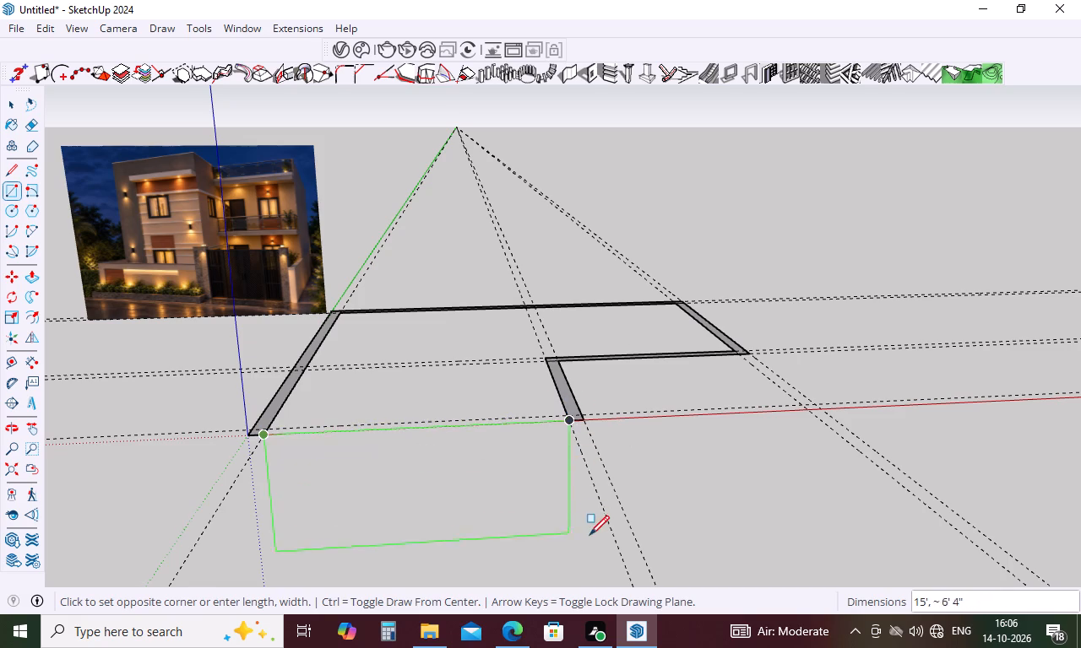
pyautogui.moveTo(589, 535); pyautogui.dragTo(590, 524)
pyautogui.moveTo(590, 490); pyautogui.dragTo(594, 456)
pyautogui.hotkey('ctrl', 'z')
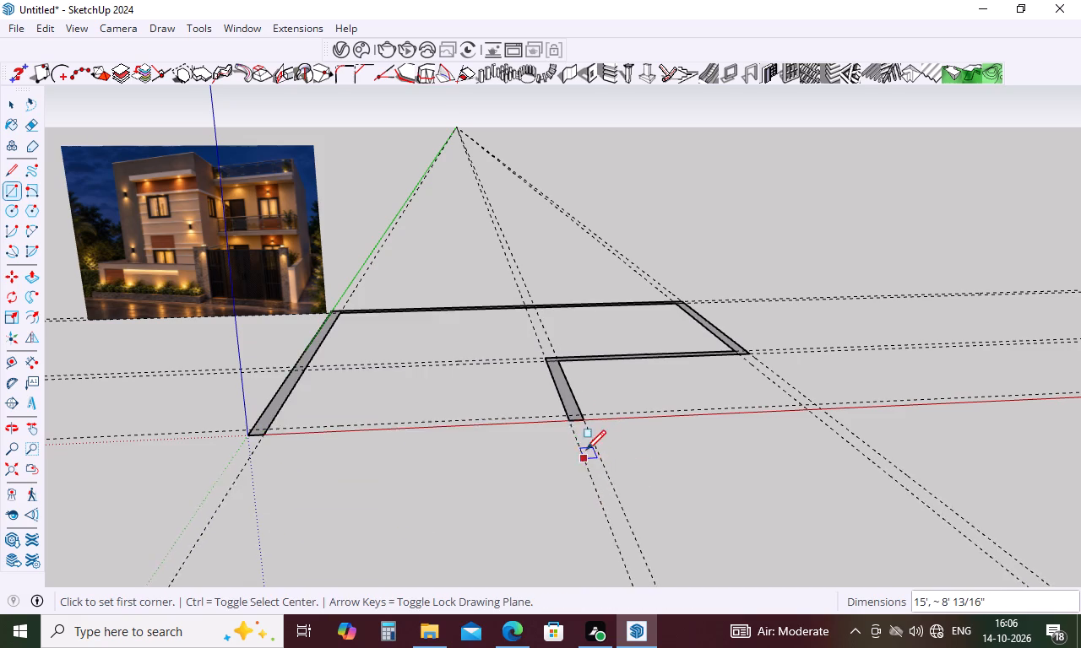
# Draw a 9" by 15' front wall rectangle along the red axis between the two side walls, closing the outline.
pyautogui.moveTo(598, 423); pyautogui.dragTo(584, 539, button='middle')
pyautogui.moveTo(271, 532); pyautogui.dragTo(274, 532)
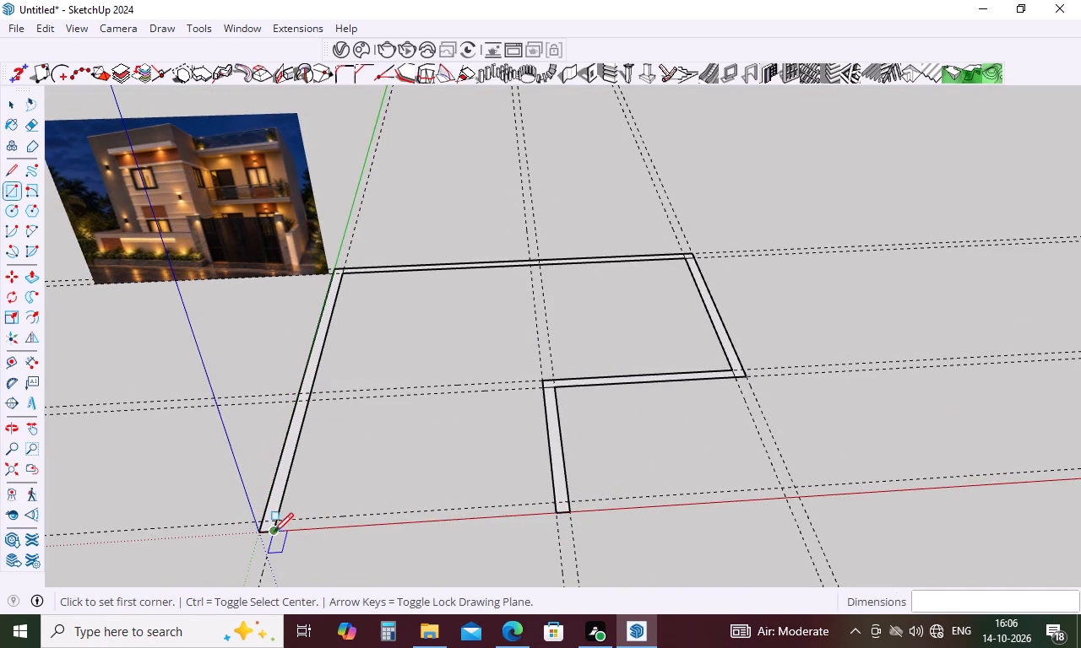
pyautogui.moveTo(274, 532); pyautogui.dragTo(280, 532)
pyautogui.click(552, 502)
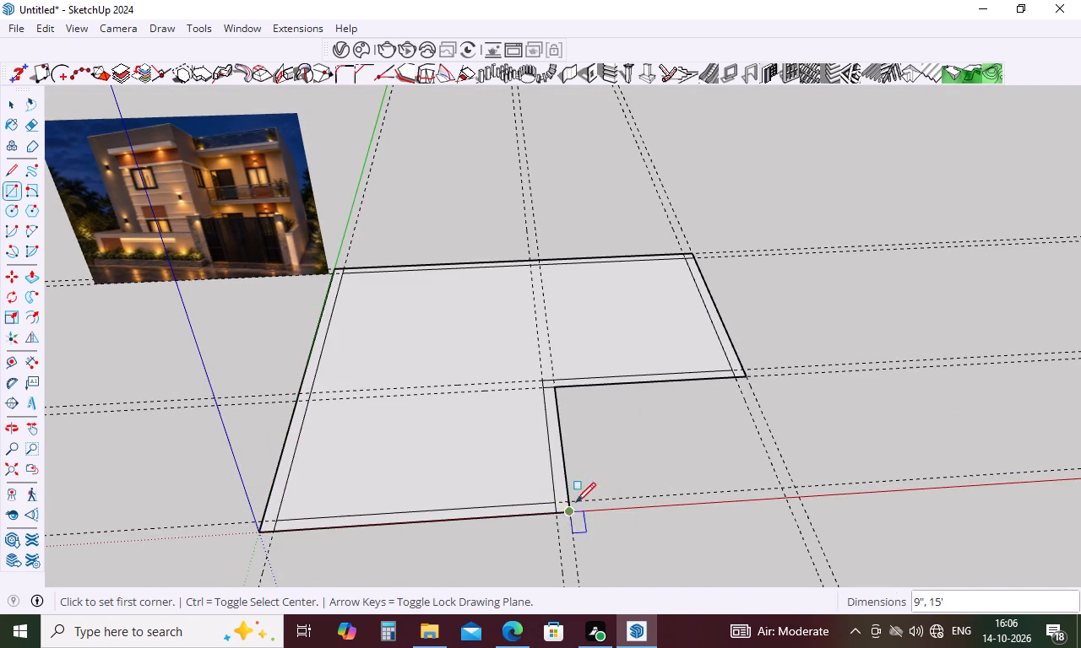
# Delete the large floor face enclosed by the wall strips.
pyautogui.press('space')
pyautogui.click(443, 479)
pyautogui.press('Delete')
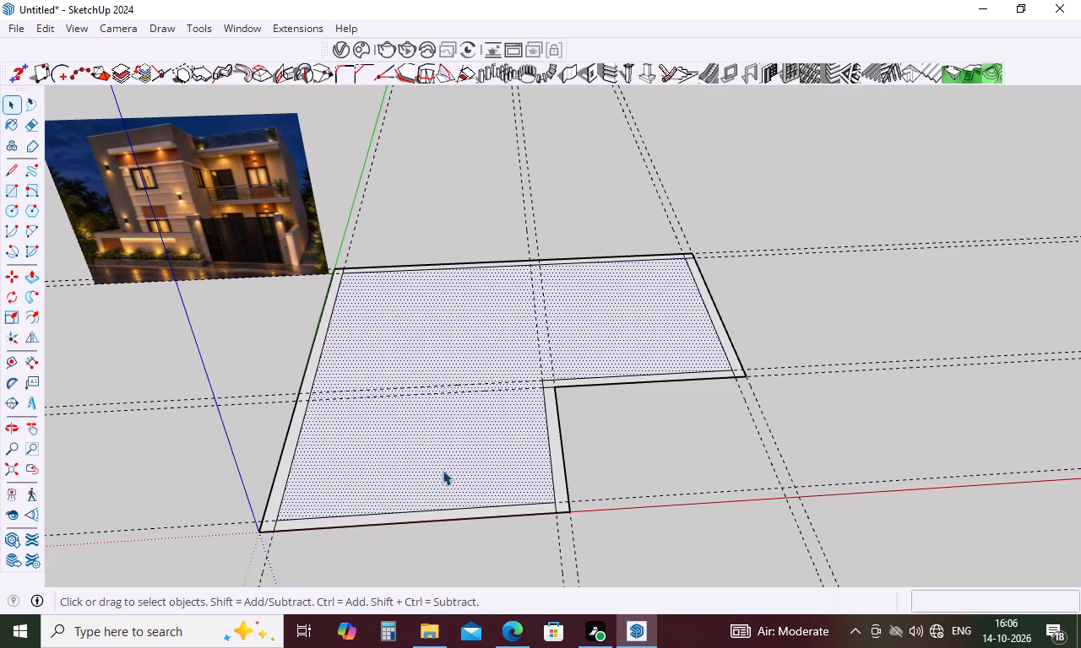
# Erase the leftover edges crossing the wall strips at both corners of the back wall.
pyautogui.press('e')
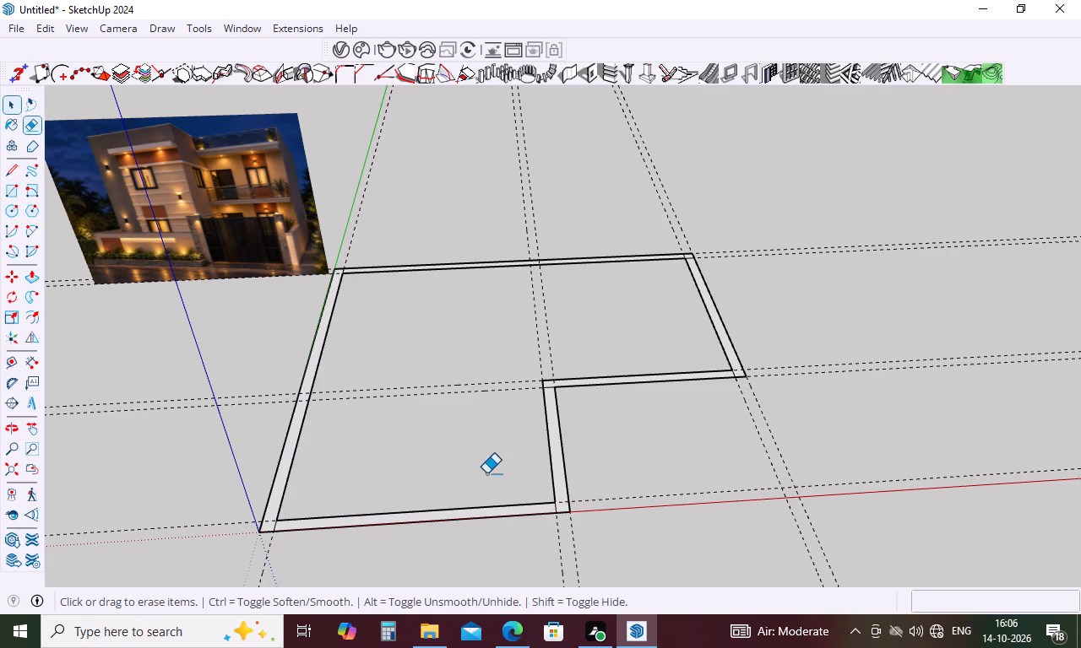
pyautogui.scroll(6, 330, 260)
pyautogui.scroll(15, 332, 251)
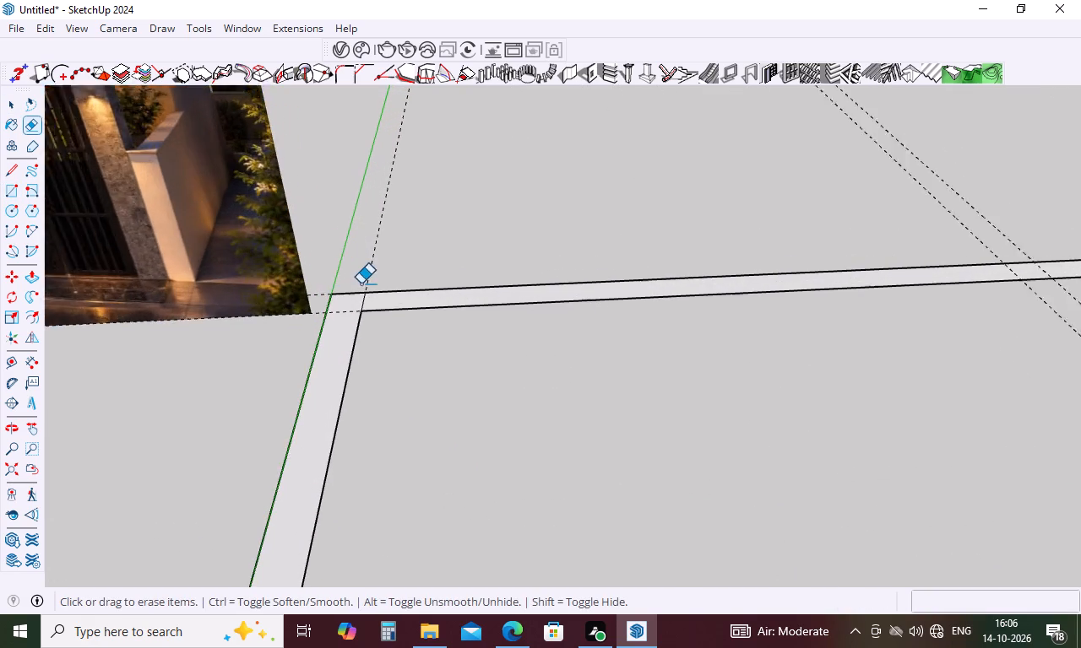
pyautogui.scroll(8, 361, 283)
pyautogui.click(361, 315)
pyautogui.scroll(-8, 316, 323)
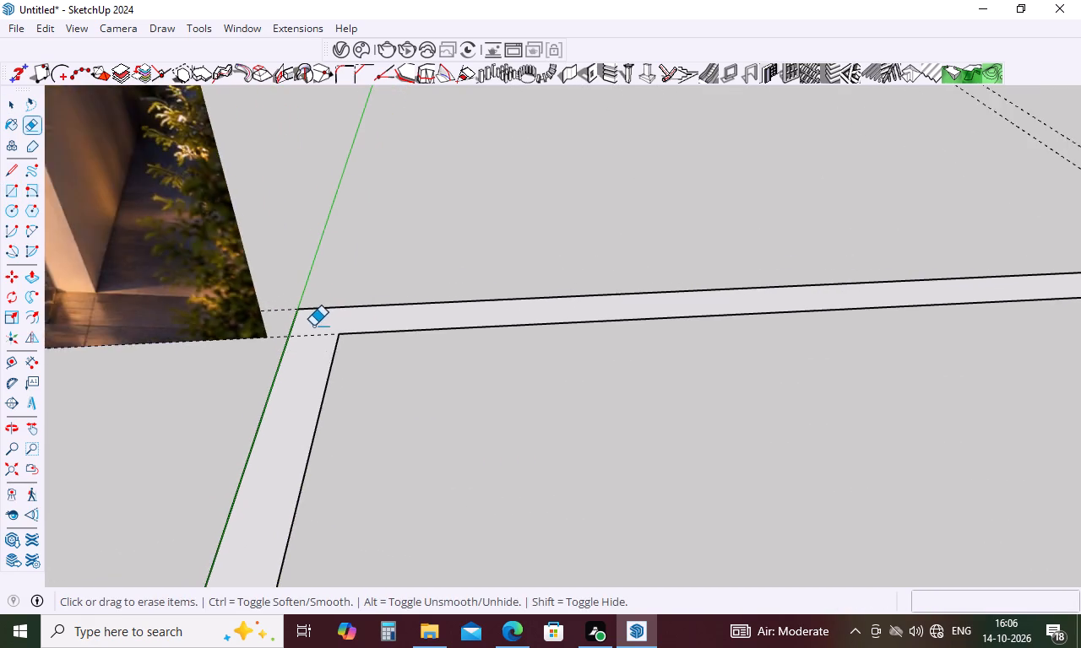
pyautogui.scroll(-20, 313, 326)
pyautogui.scroll(4, 551, 301)
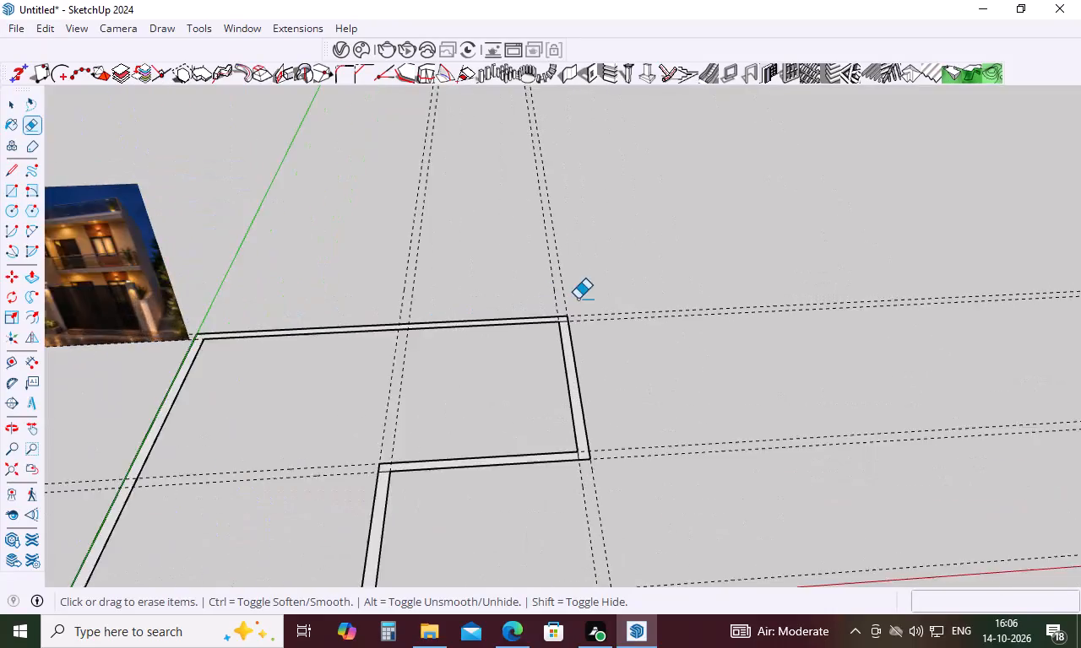
pyautogui.scroll(18, 578, 299)
pyautogui.moveTo(560, 316); pyautogui.dragTo(565, 332)
pyautogui.scroll(-4, 564, 324)
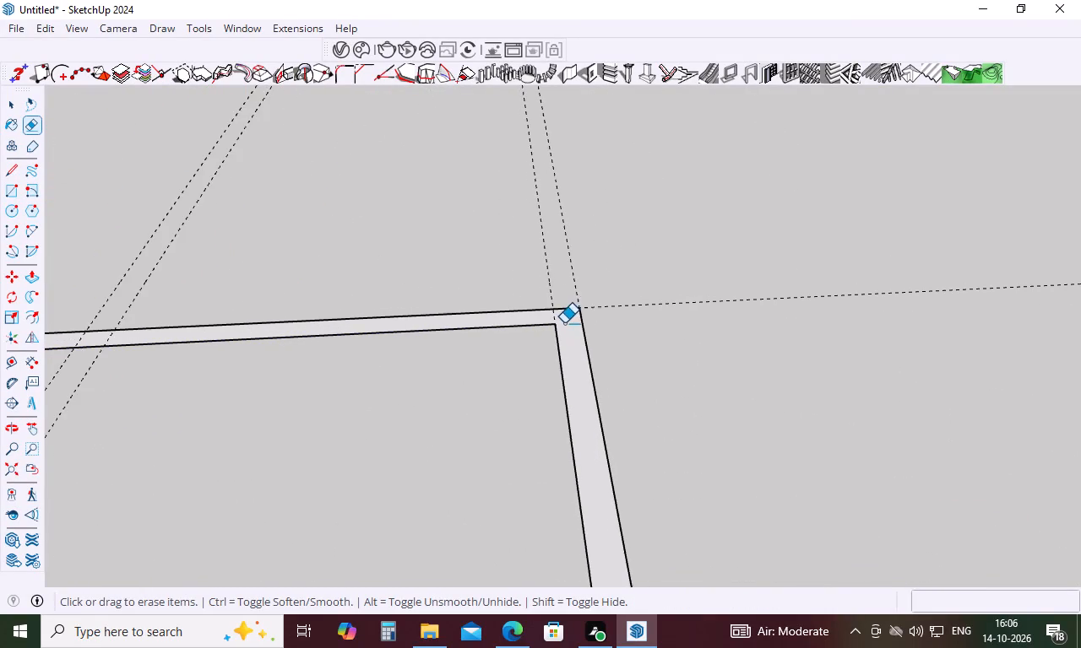
pyautogui.scroll(-13, 564, 323)
# Erase the leftover edges crossing the wall strips at both ends of the middle cross wall.
pyautogui.scroll(12, 586, 452)
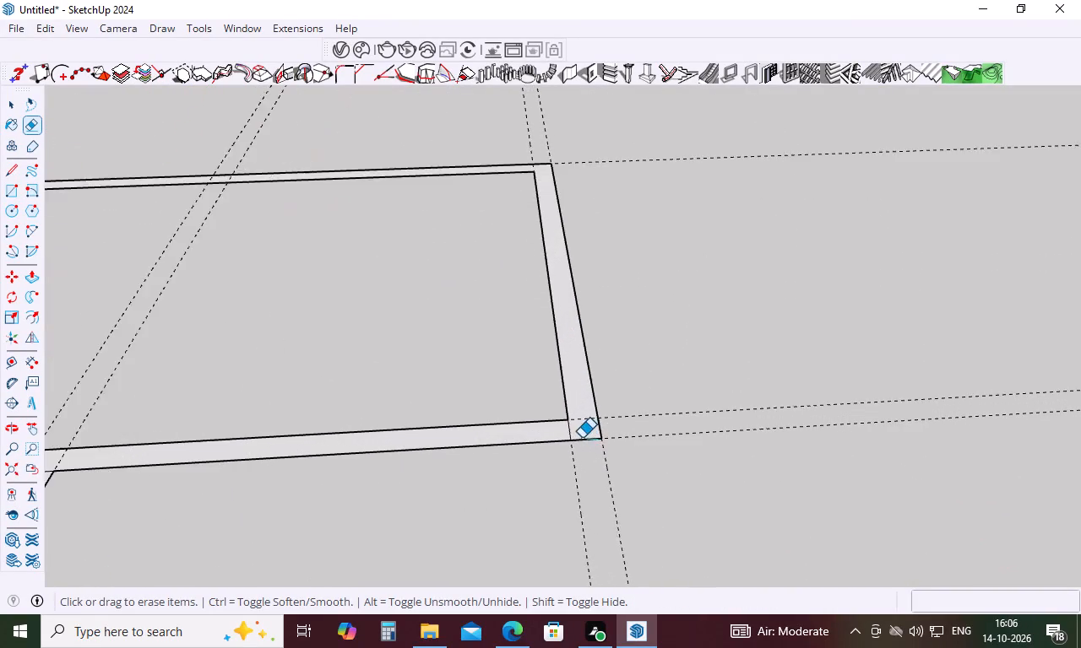
pyautogui.scroll(5, 582, 438)
pyautogui.moveTo(568, 429); pyautogui.dragTo(556, 430)
pyautogui.scroll(-12, 584, 390)
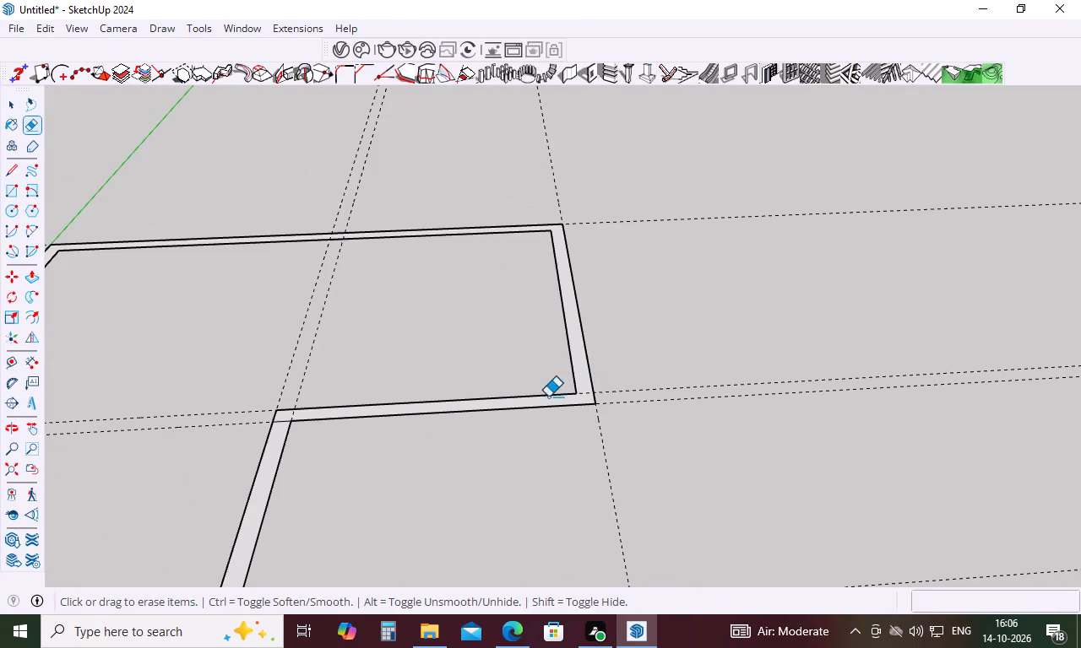
pyautogui.scroll(11, 284, 410)
pyautogui.moveTo(282, 435); pyautogui.dragTo(282, 455)
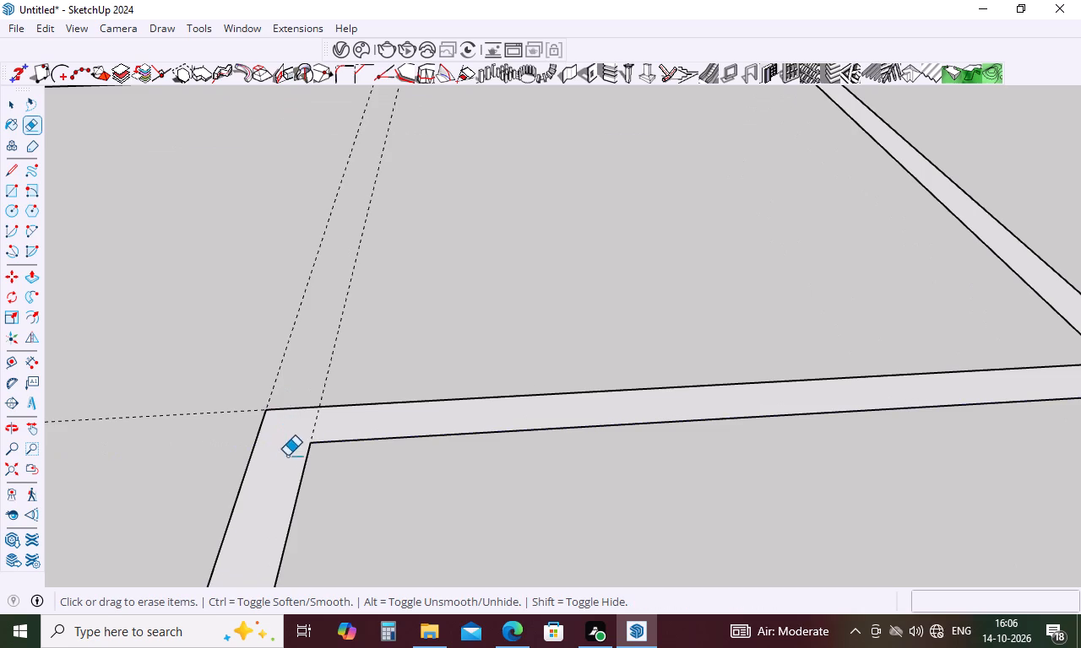
pyautogui.scroll(-17, 395, 343)
# Erase the leftover edges at both ends of the front wall to leave one continuous wall face.
pyautogui.scroll(10, 361, 470)
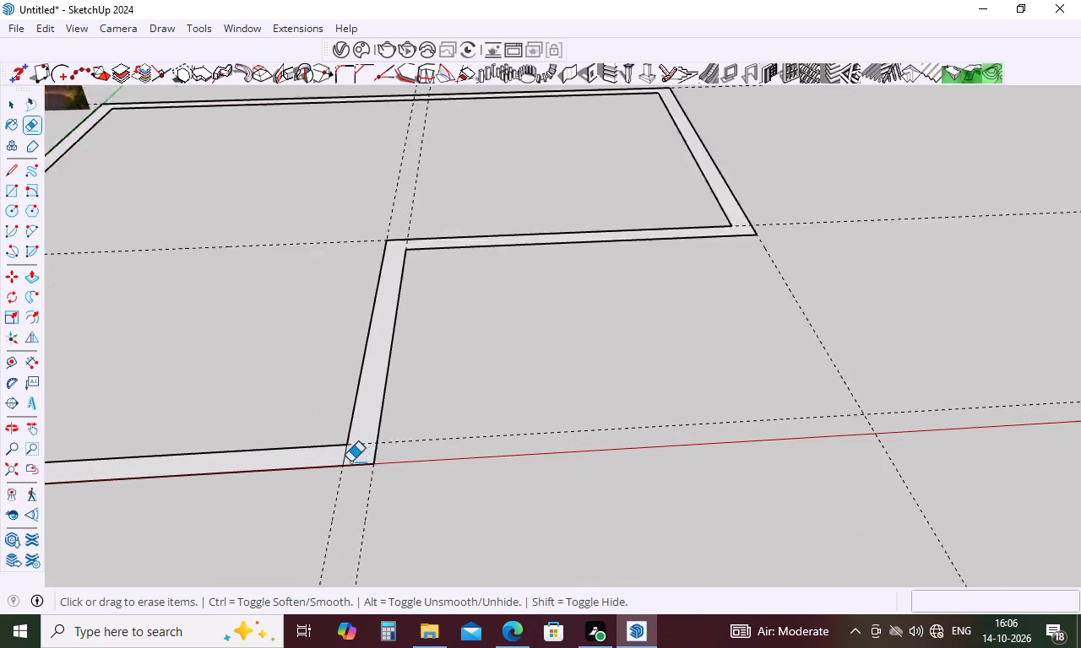
pyautogui.scroll(2, 350, 462)
pyautogui.moveTo(347, 457); pyautogui.dragTo(340, 456)
pyautogui.scroll(-12, 505, 401)
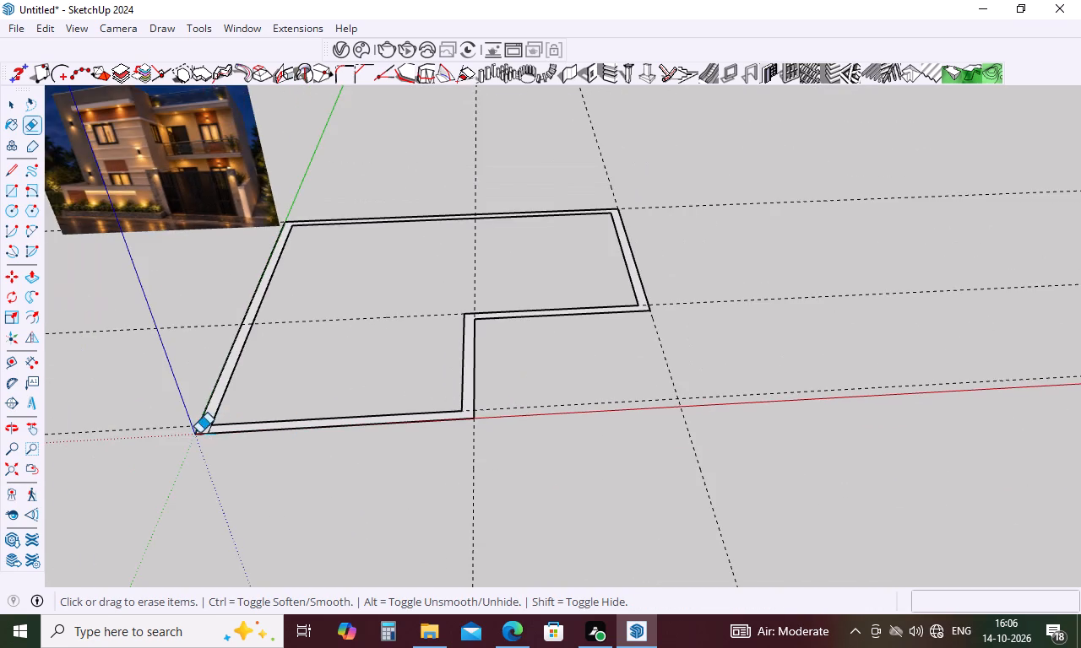
pyautogui.scroll(12, 199, 433)
pyautogui.click(231, 429)
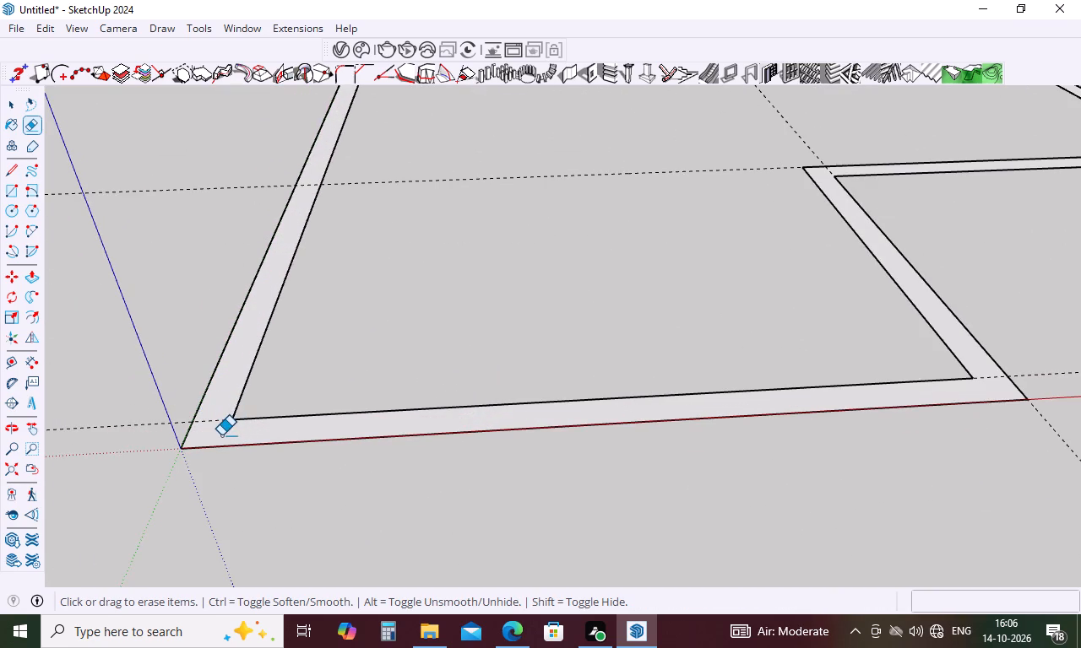
pyautogui.press('space')
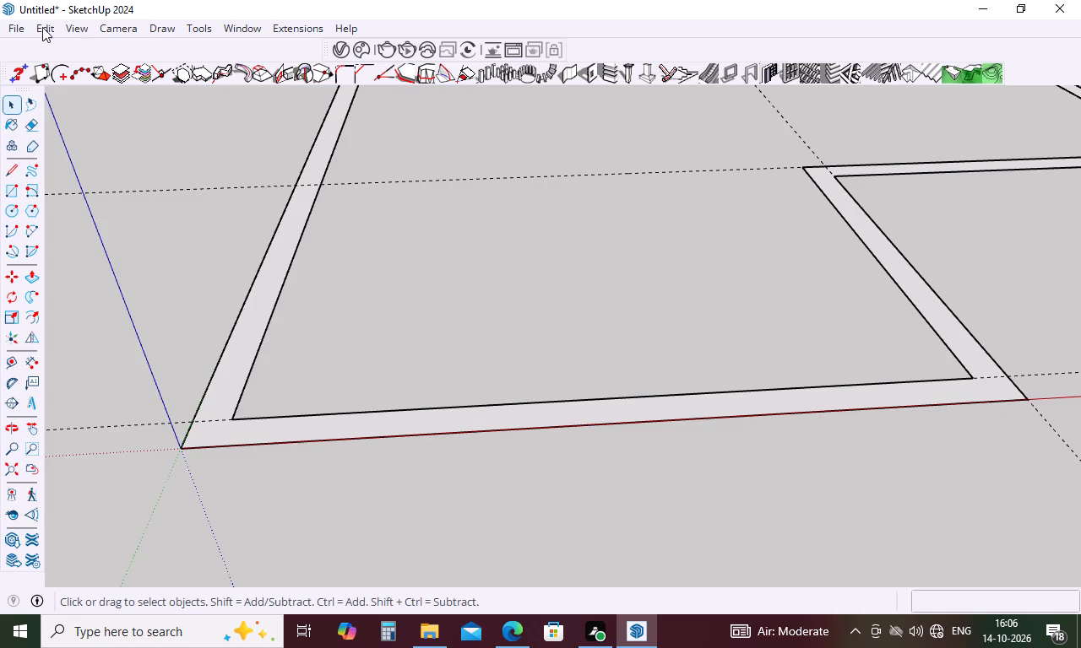
# Delete all construction guides from the model.
pyautogui.click(41, 27)
pyautogui.click(132, 202)
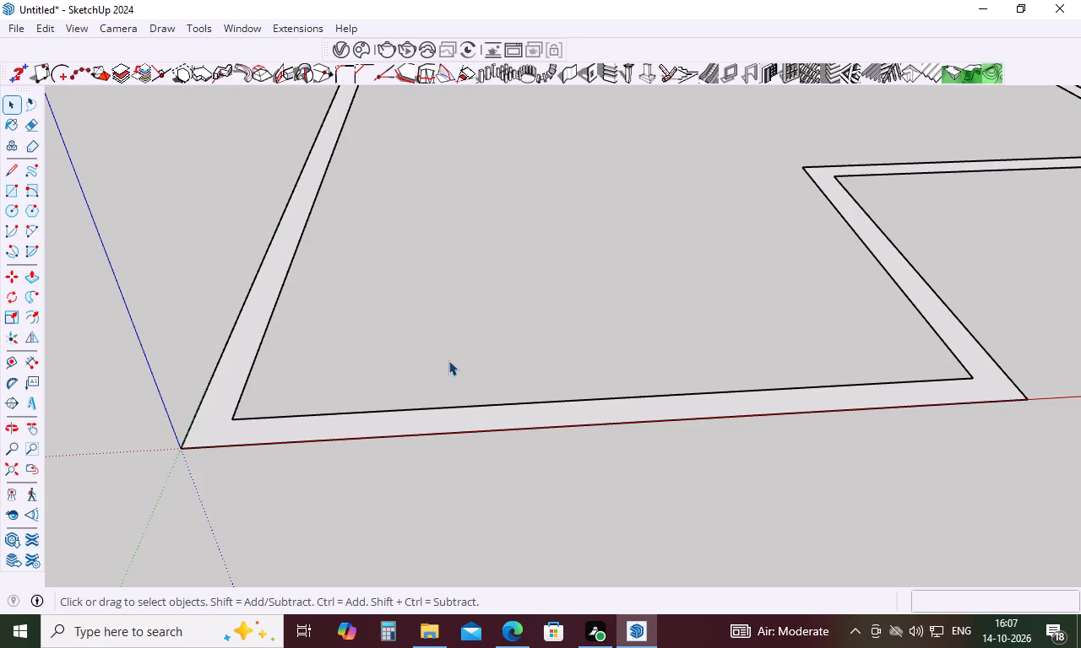
pyautogui.press('space')
# Push/Pull the continuous wall outline face up 10' to raise the ground-floor walls.
pyautogui.press('p')
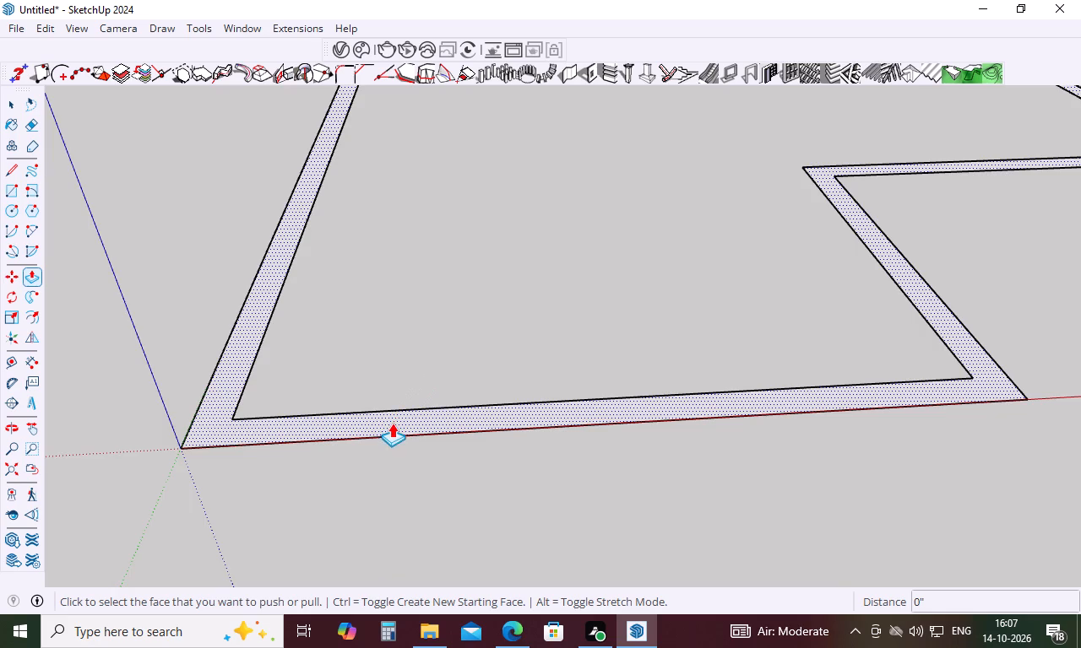
pyautogui.scroll(-15, 391, 426)
pyautogui.moveTo(460, 371); pyautogui.dragTo(423, 419, button='middle')
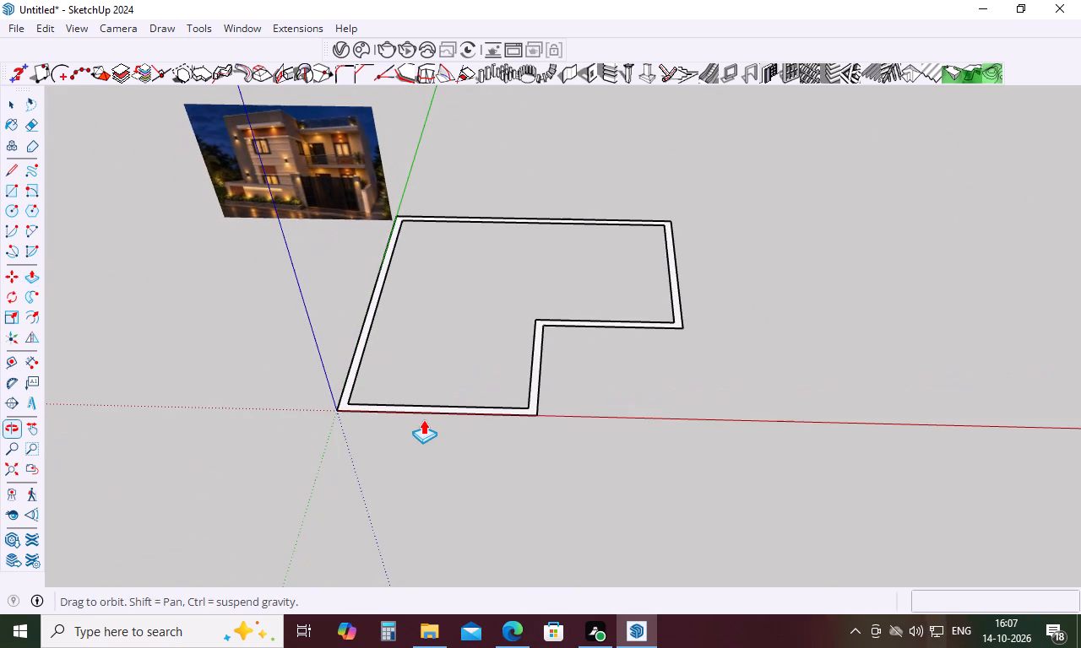
pyautogui.click(458, 408)
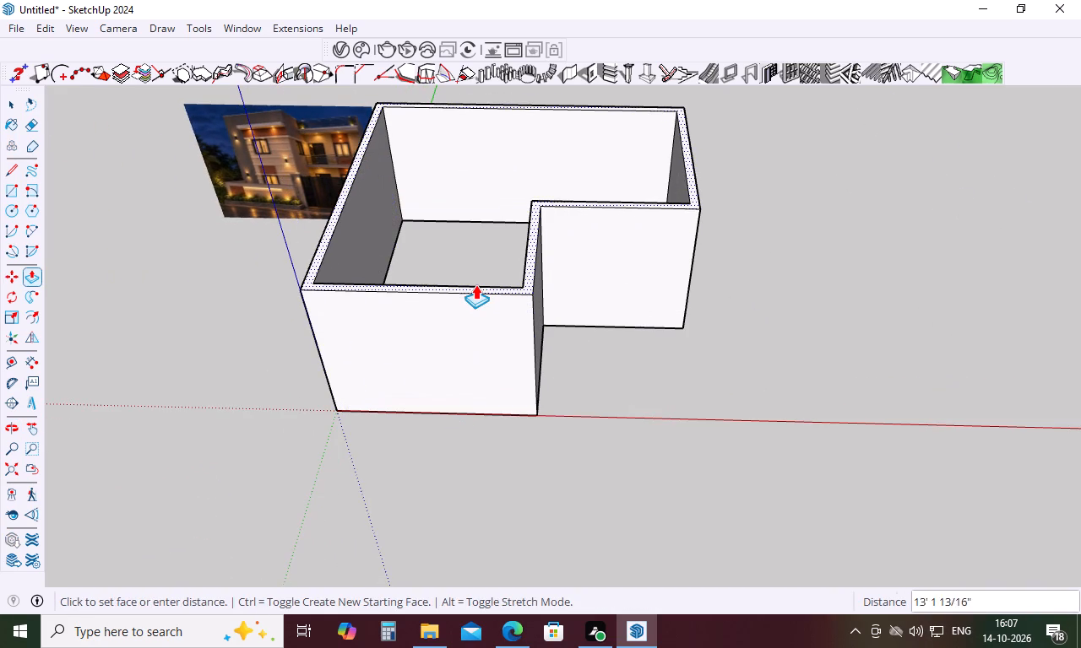
pyautogui.write("10'")
pyautogui.press('Return')
pyautogui.press('space')
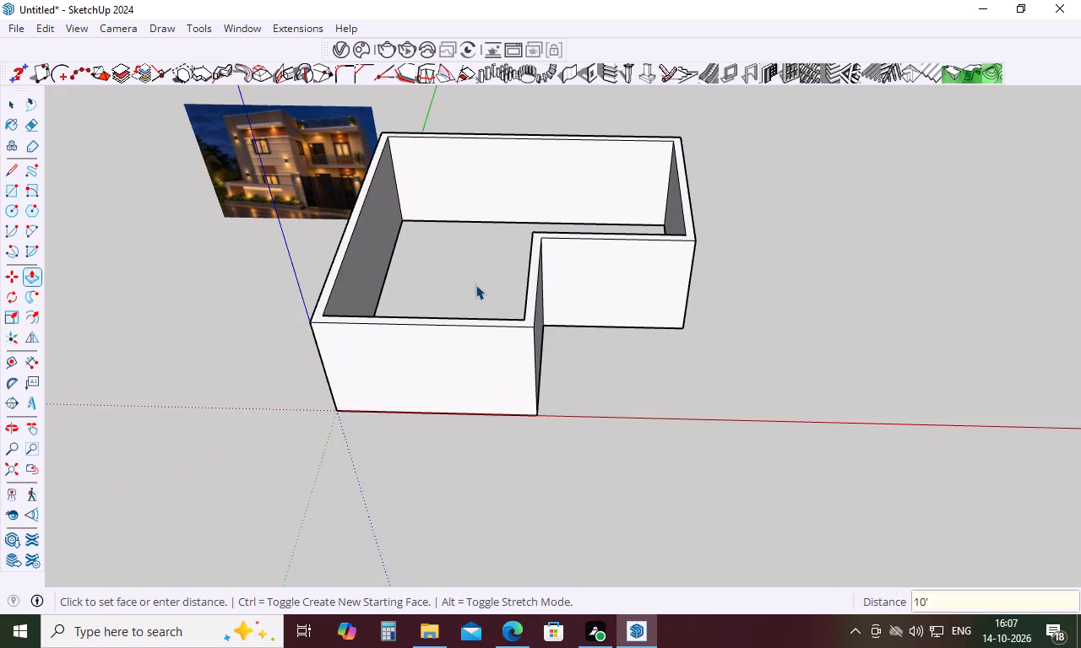
# Make a group from all the connected geometry of the ground-floor walls.
pyautogui.moveTo(534, 338); pyautogui.dragTo(334, 175, button='middle')
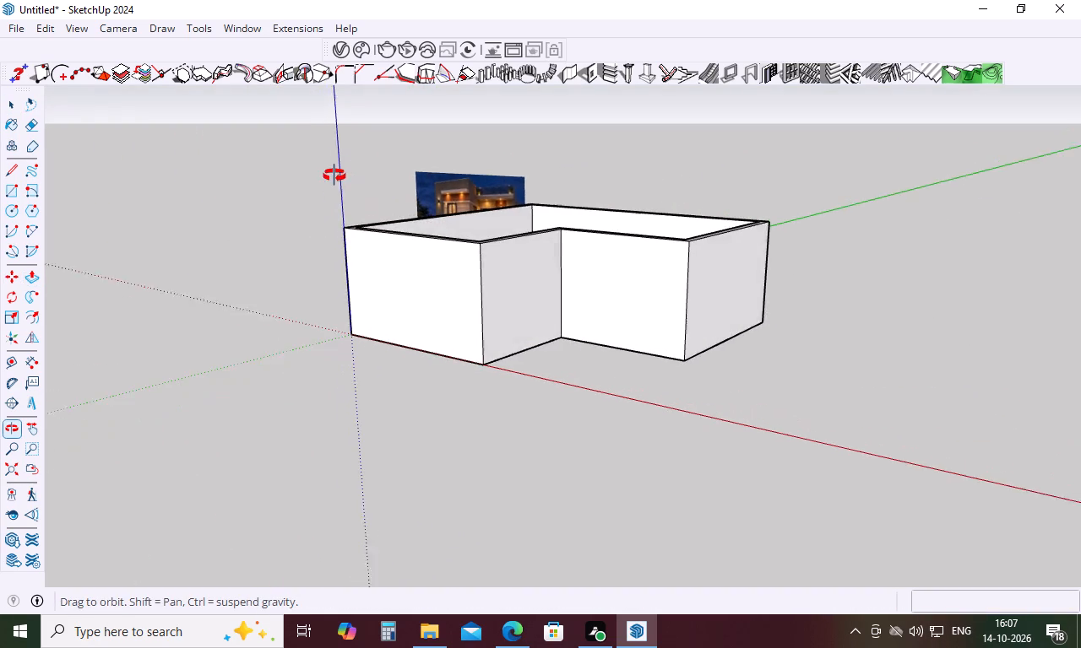
pyautogui.moveTo(334, 175); pyautogui.dragTo(518, 208, button='middle')
pyautogui.scroll(-1, 518, 208)
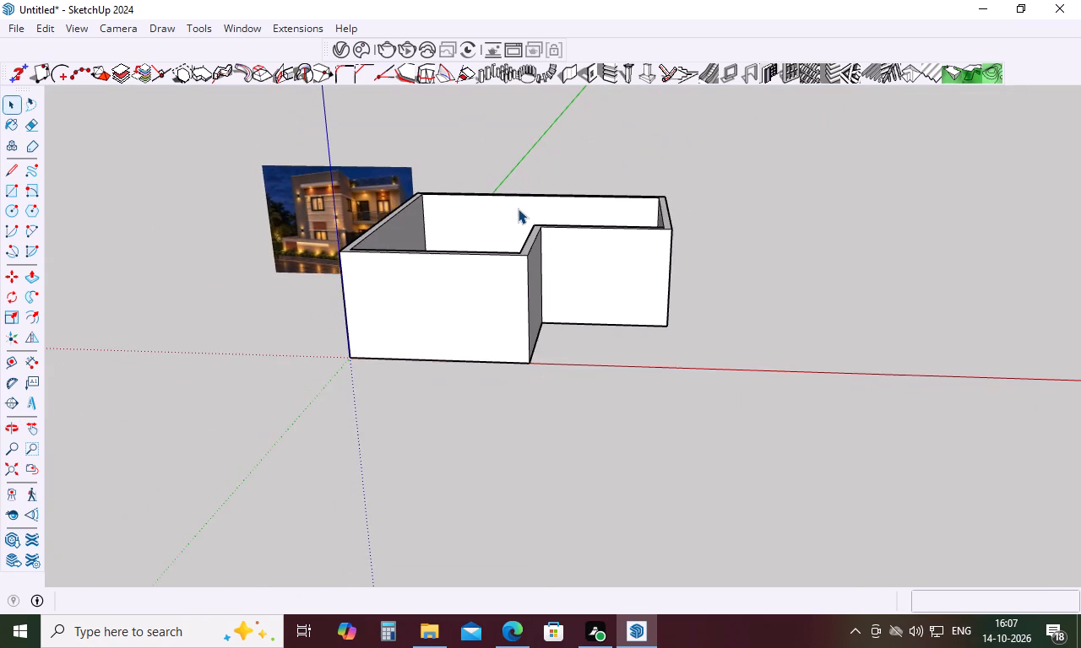
pyautogui.moveTo(518, 208); pyautogui.dragTo(579, 360, button='middle')
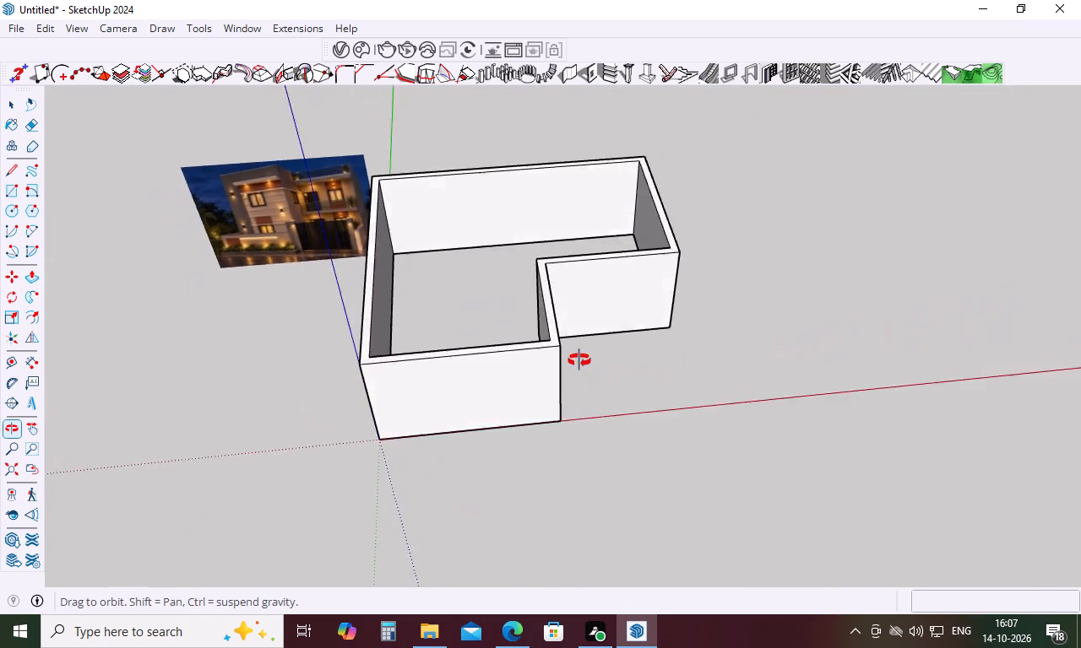
pyautogui.moveTo(579, 360); pyautogui.dragTo(681, 189, button='middle')
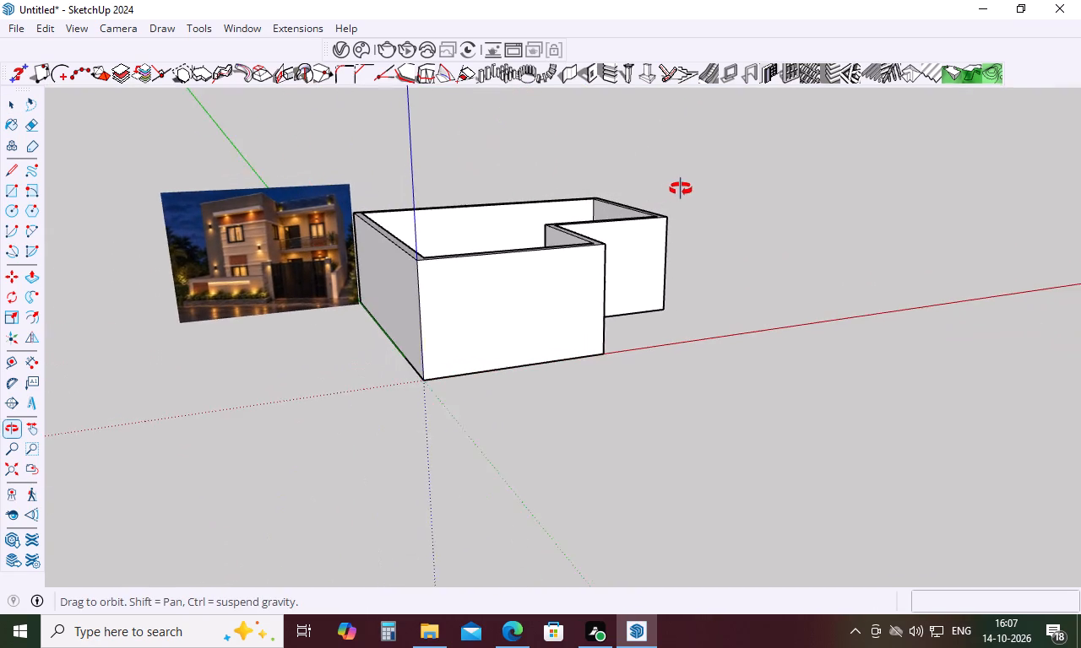
pyautogui.moveTo(681, 189); pyautogui.dragTo(562, 203, button='middle')
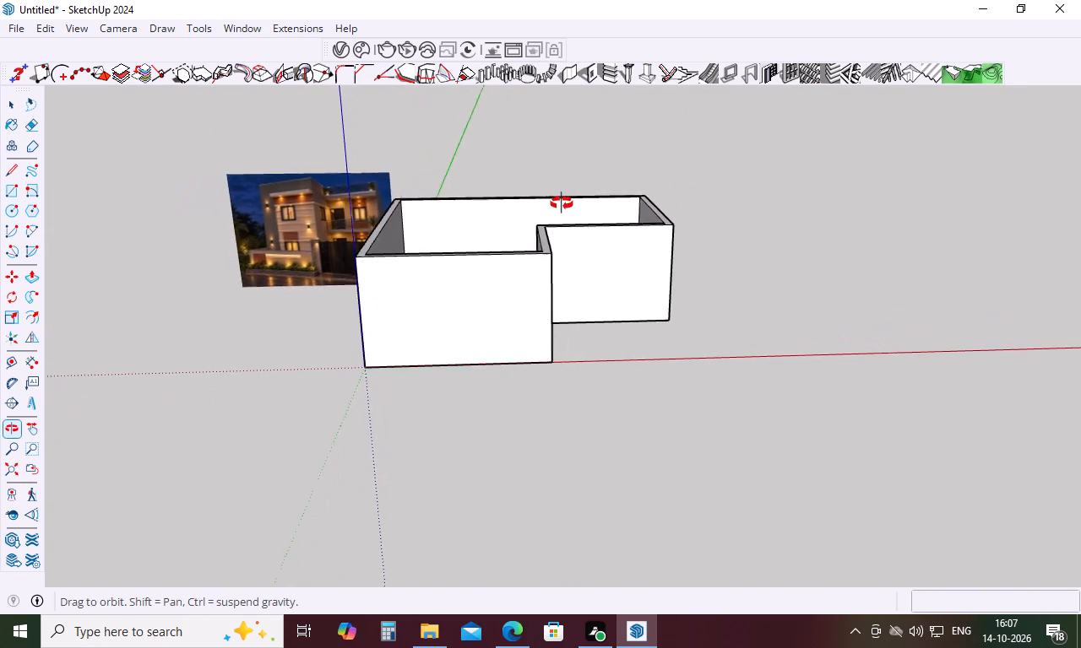
pyautogui.moveTo(562, 203); pyautogui.dragTo(560, 203, button='middle')
pyautogui.tripleClick(530, 284)
pyautogui.doubleClick(530, 284)
pyautogui.rightClick(530, 284)
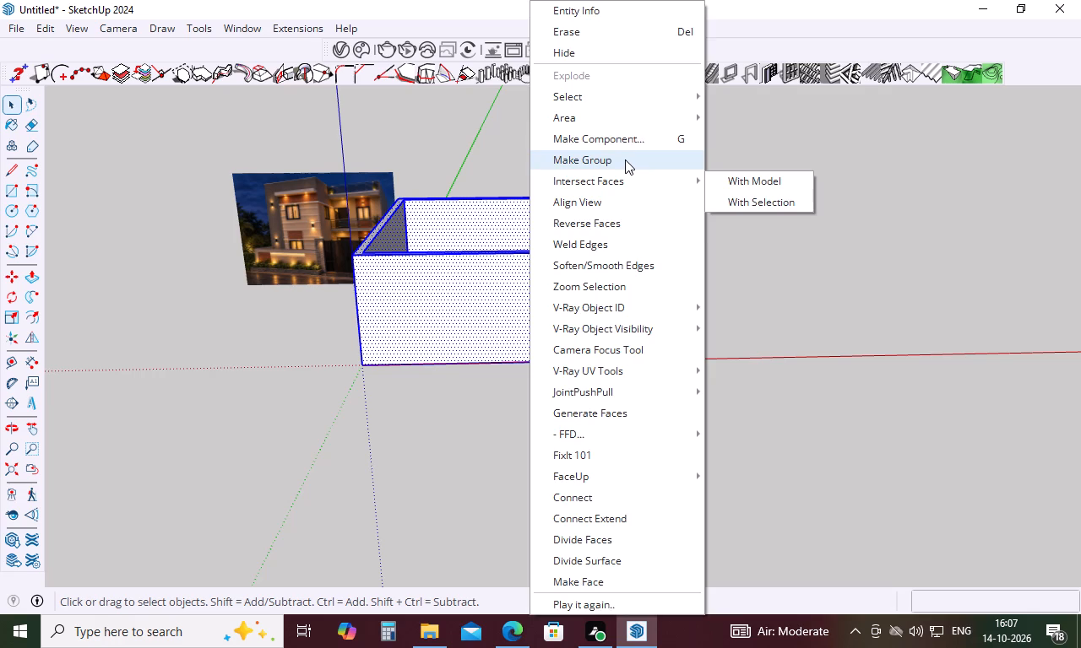
pyautogui.click(625, 159)
pyautogui.press('space')
pyautogui.click(613, 434)
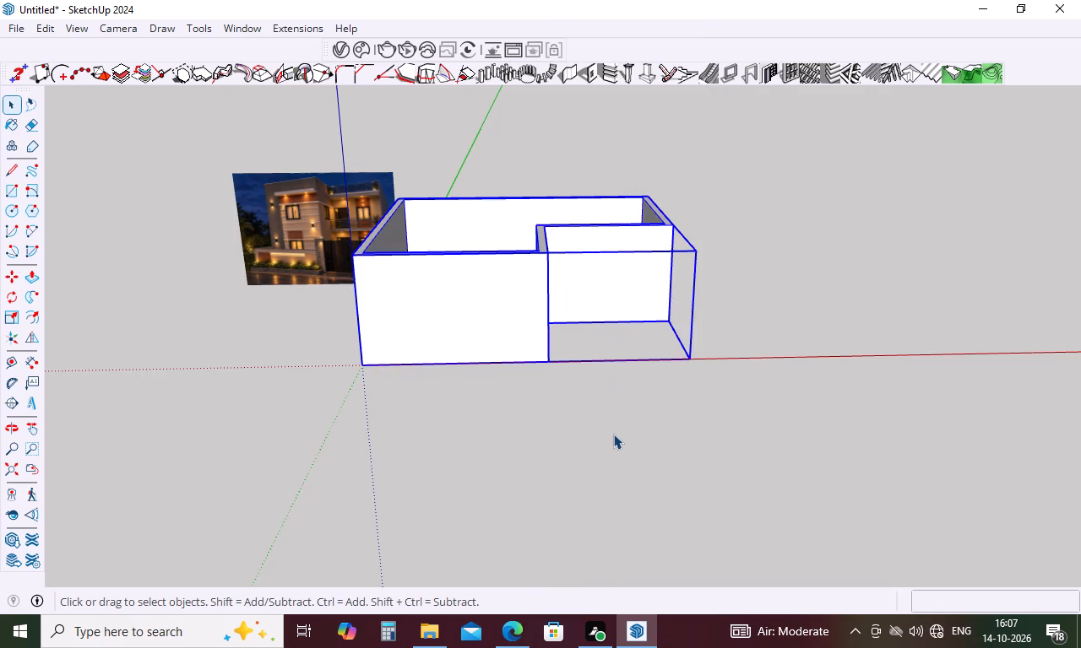
# Examine the facade in the reference image and compare it with the raised ground-floor walls.
pyautogui.moveTo(416, 355); pyautogui.dragTo(546, 310, button='middle')
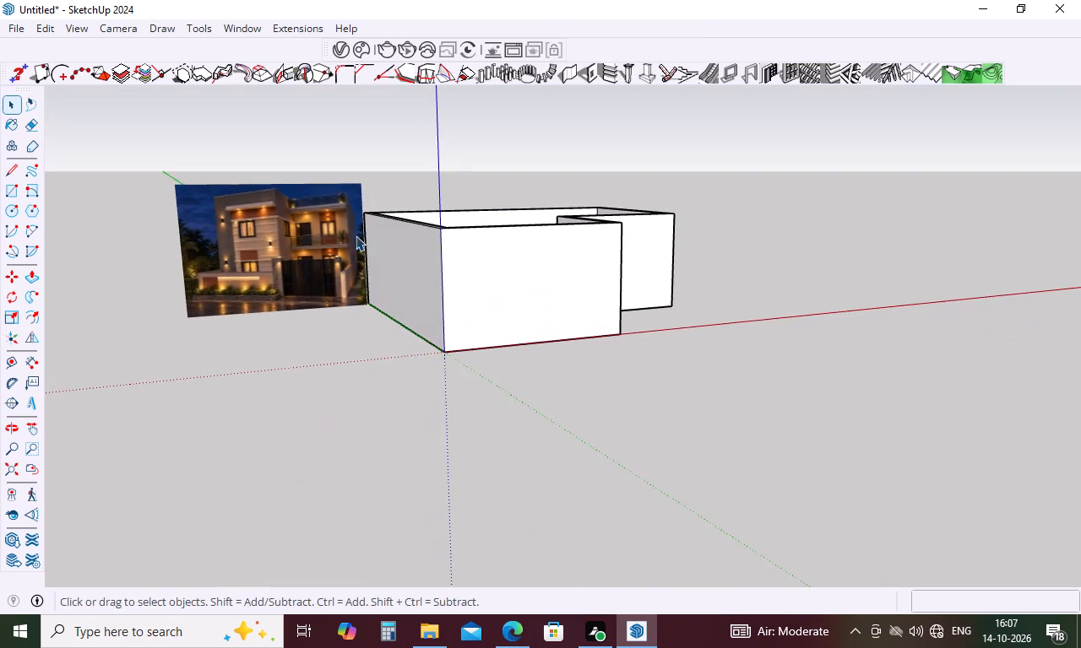
pyautogui.scroll(10, 241, 195)
pyautogui.scroll(4, 405, 270)
pyautogui.moveTo(357, 284); pyautogui.dragTo(281, 235, button='middle')
pyautogui.scroll(-8, 278, 236)
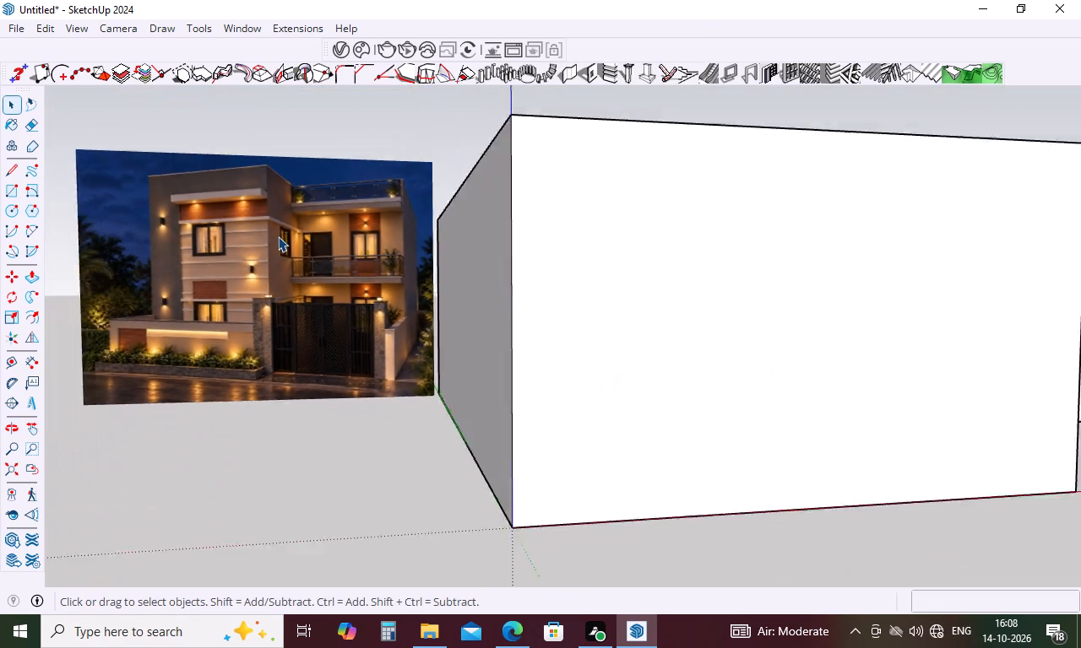
pyautogui.scroll(-2, 278, 236)
pyautogui.moveTo(286, 240); pyautogui.dragTo(210, 364, button='middle')
pyautogui.scroll(-5, 243, 257)
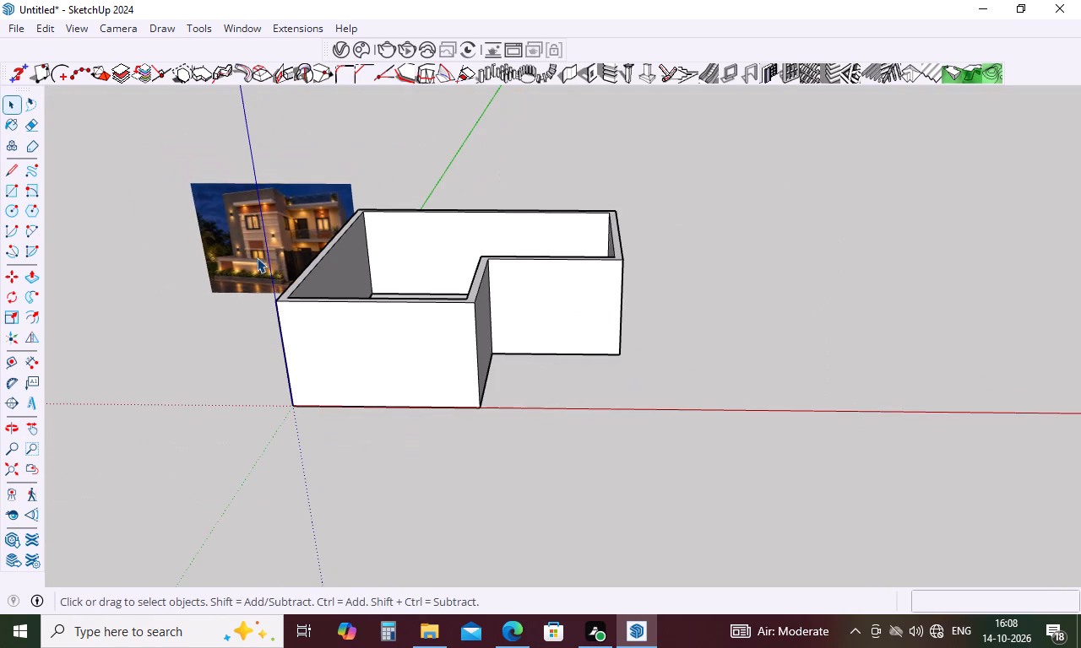
pyautogui.scroll(4, 518, 312)
pyautogui.moveTo(508, 316); pyautogui.dragTo(658, 288, button='middle')
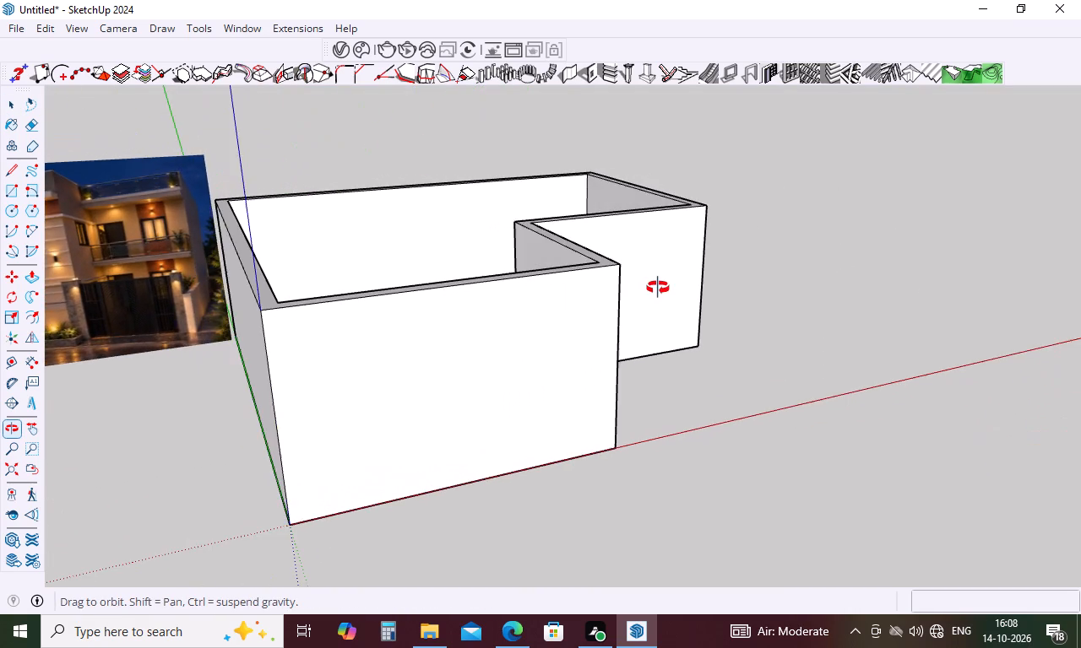
pyautogui.moveTo(658, 288); pyautogui.dragTo(535, 312, button='middle')
pyautogui.scroll(-5, 535, 312)
# Place a vertical guide on the recessed front wall, 1' from its inside corner with the projecting side wall.
pyautogui.press('t')
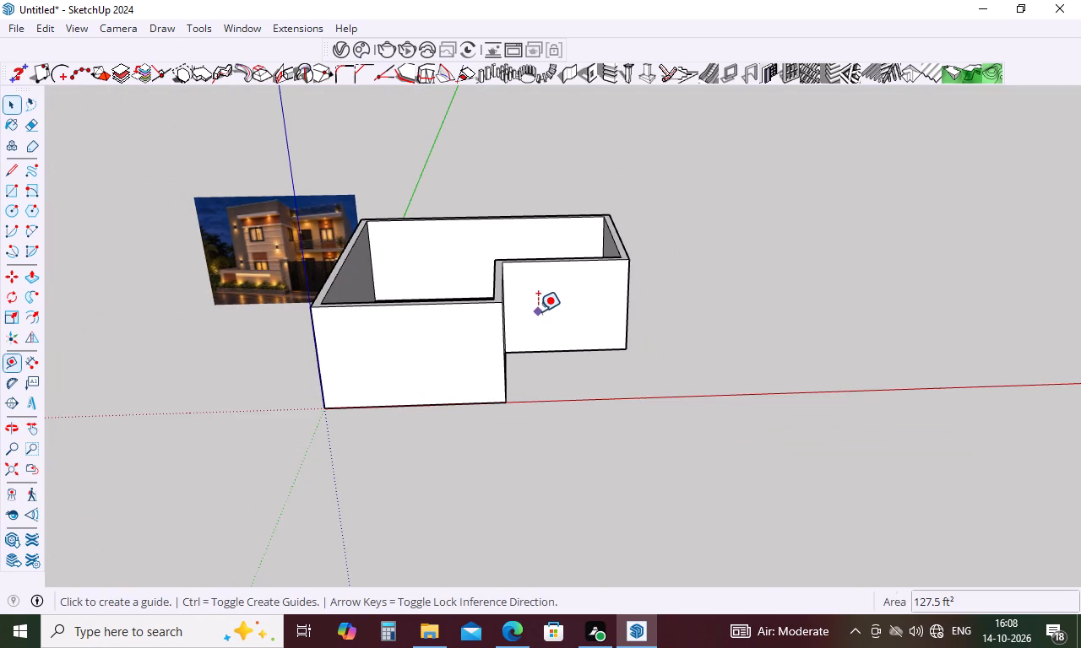
pyautogui.scroll(4, 609, 337)
pyautogui.moveTo(720, 352); pyautogui.dragTo(703, 354, button='middle')
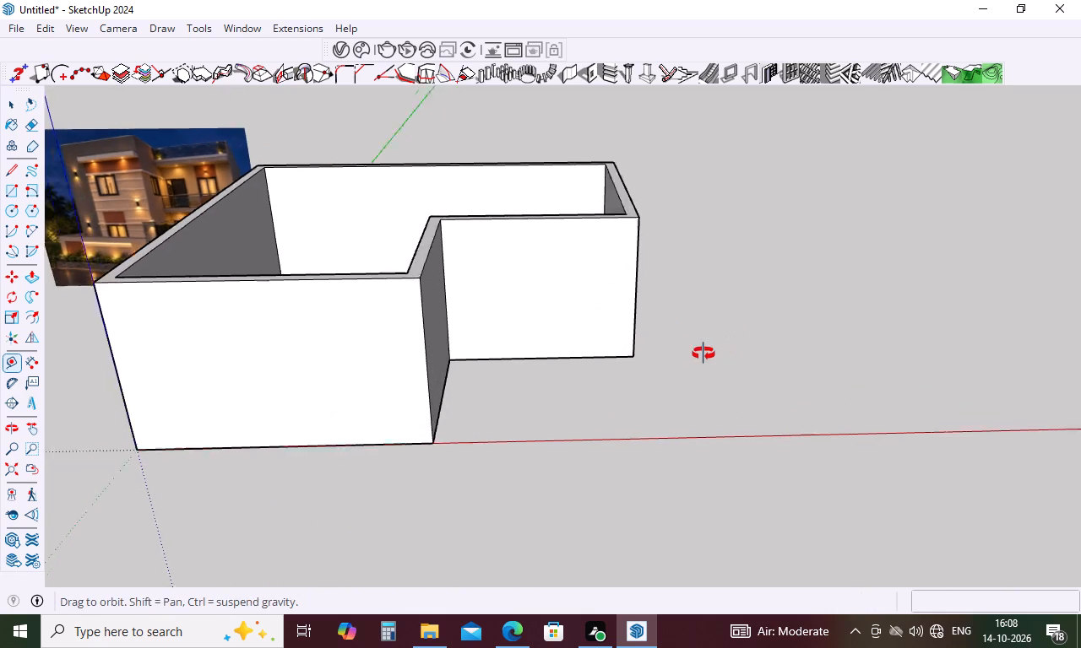
pyautogui.moveTo(703, 354); pyautogui.dragTo(671, 352, button='middle')
pyautogui.scroll(-3, 671, 352)
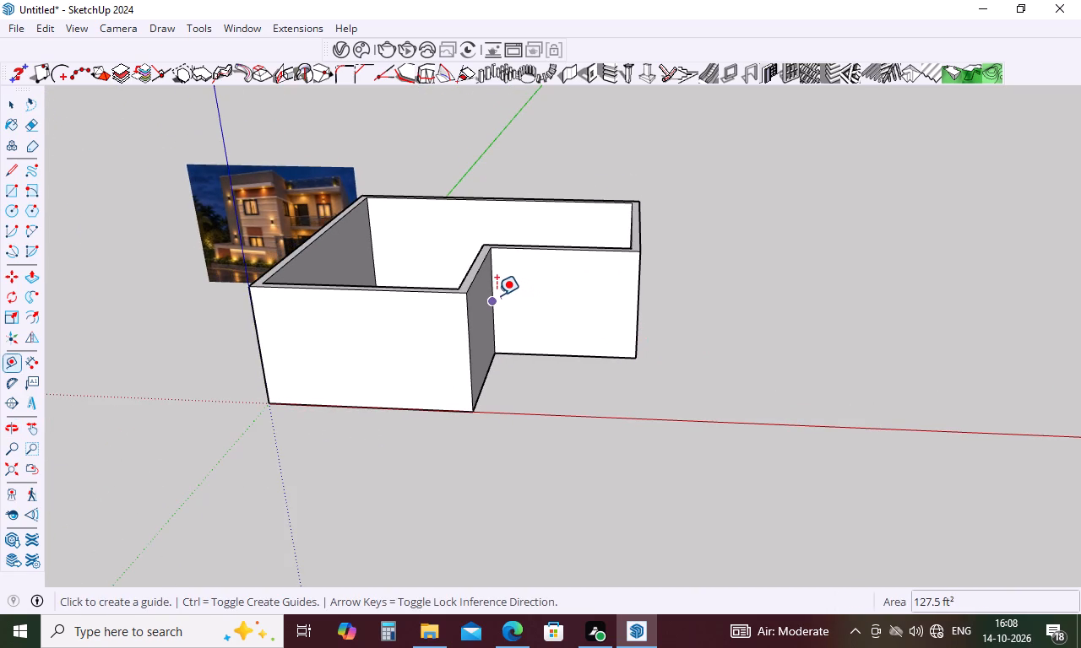
pyautogui.click(495, 295)
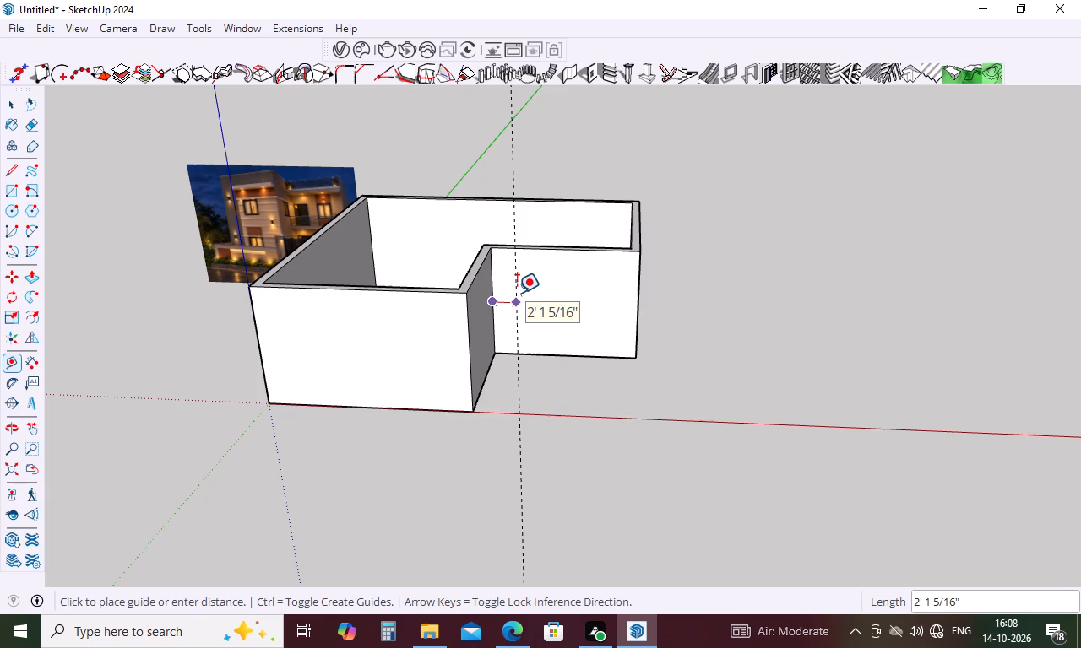
pyautogui.press('1')
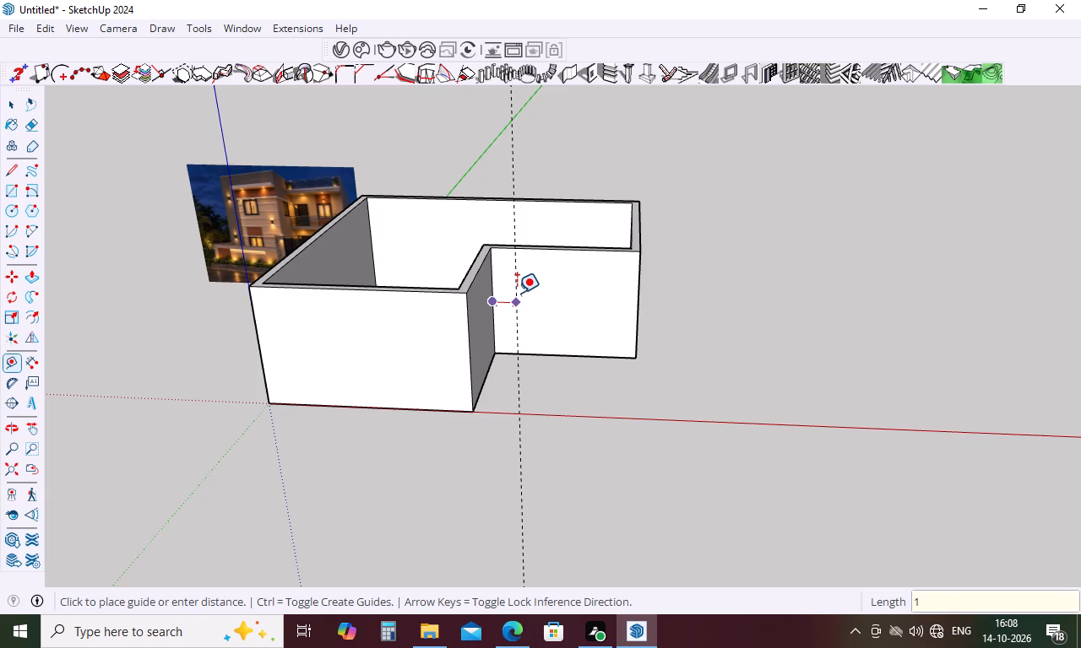
pyautogui.press("'")
pyautogui.press('Return')
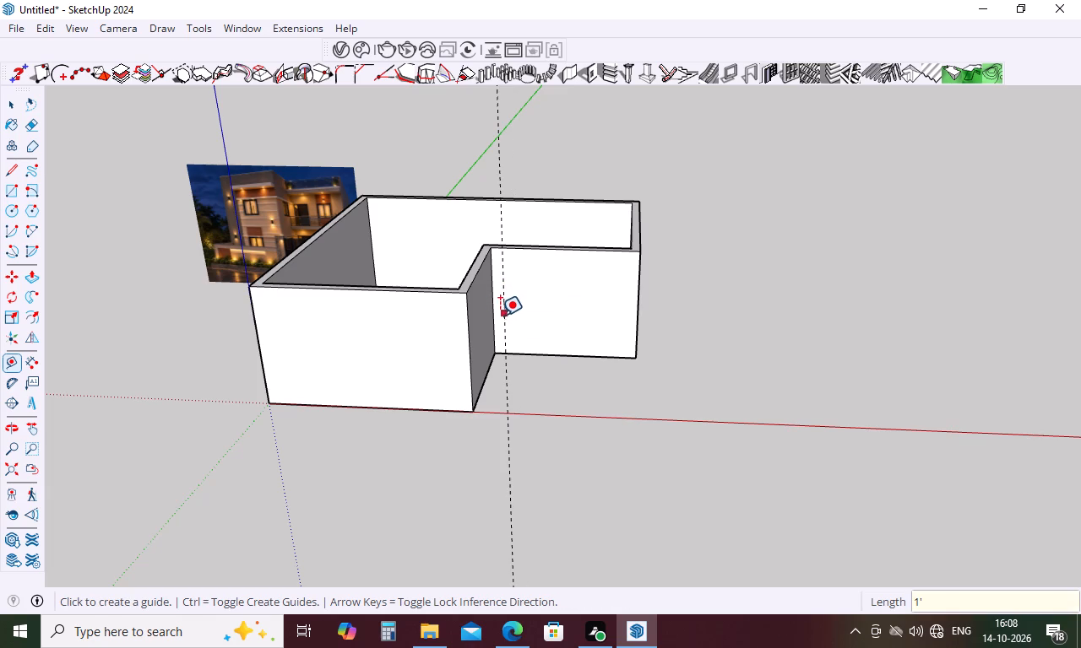
# Place a second vertical guide on the recessed front wall, 4' outward from the guide near the inside corner.
pyautogui.click(501, 316)
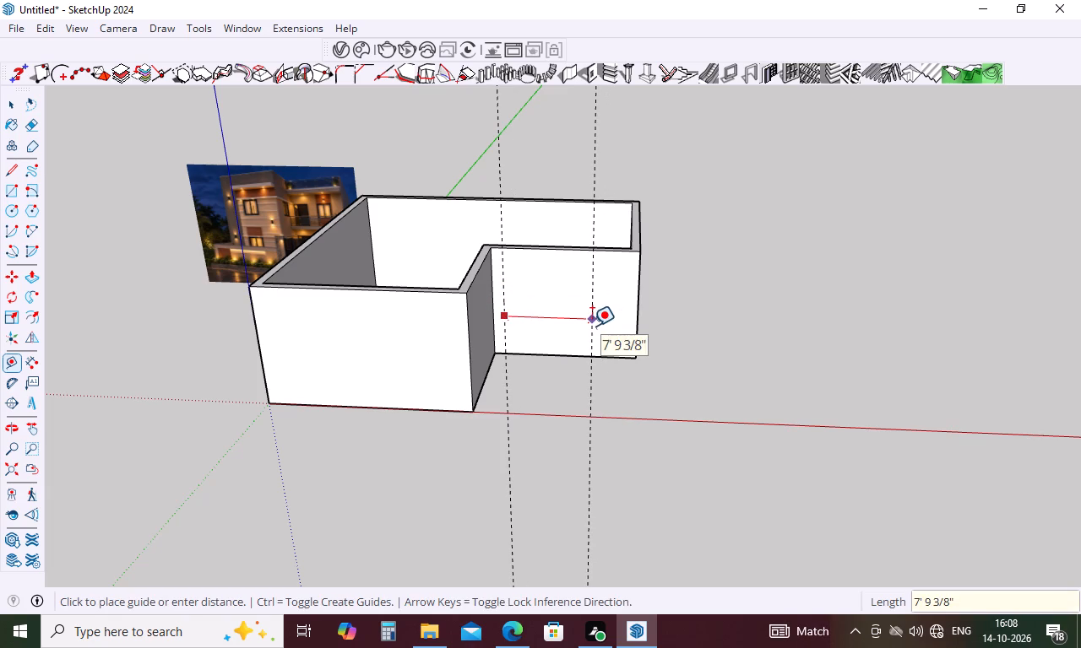
pyautogui.write("4'")
pyautogui.press('Return')
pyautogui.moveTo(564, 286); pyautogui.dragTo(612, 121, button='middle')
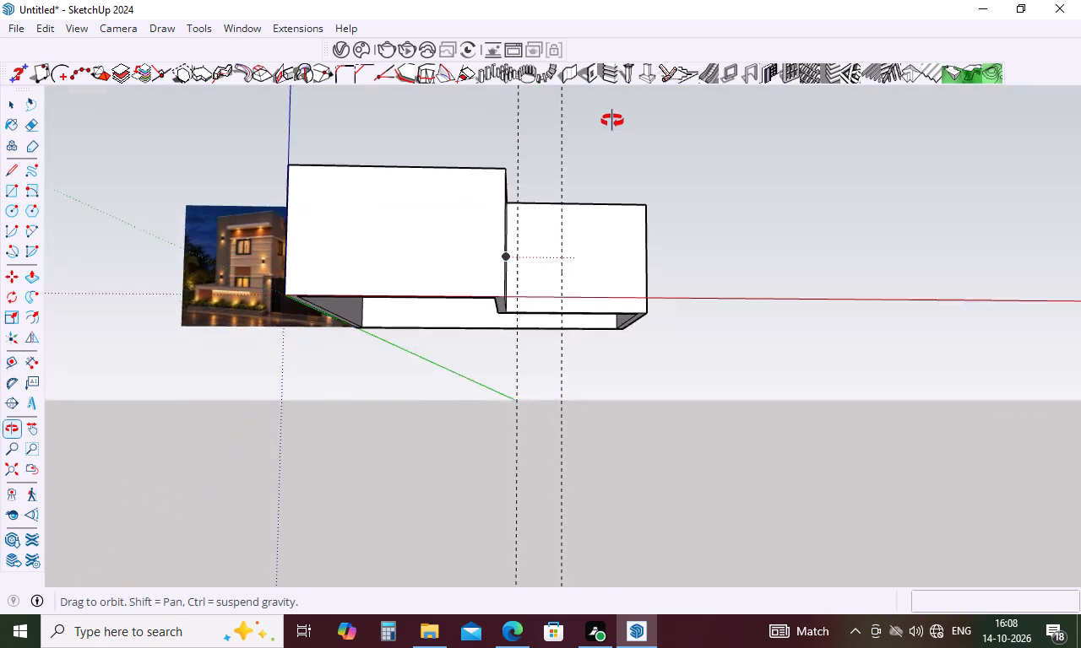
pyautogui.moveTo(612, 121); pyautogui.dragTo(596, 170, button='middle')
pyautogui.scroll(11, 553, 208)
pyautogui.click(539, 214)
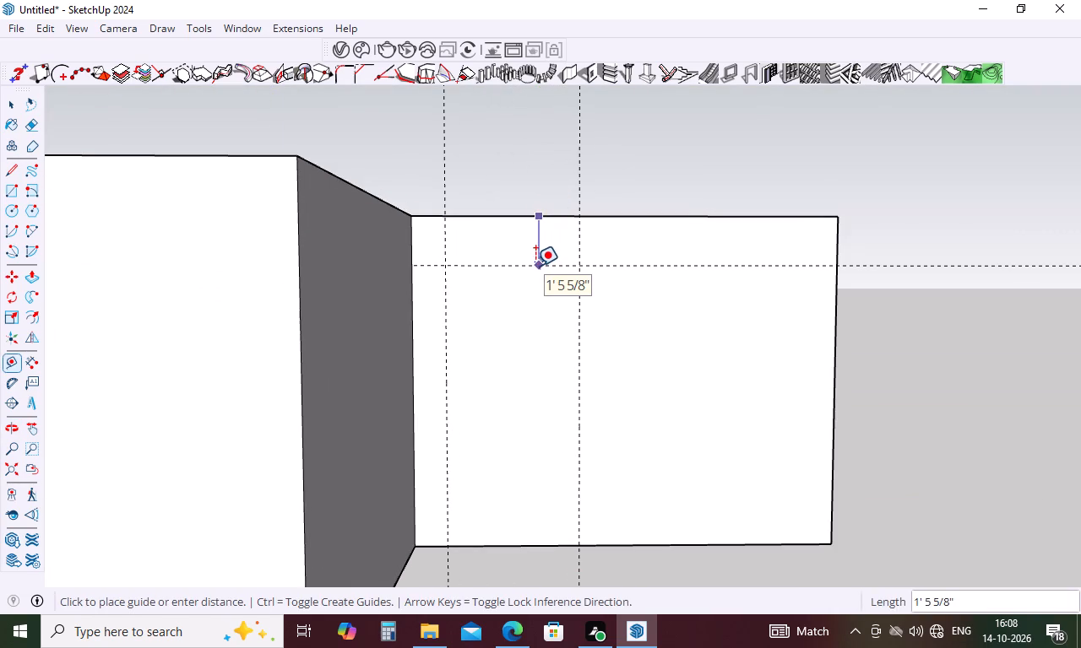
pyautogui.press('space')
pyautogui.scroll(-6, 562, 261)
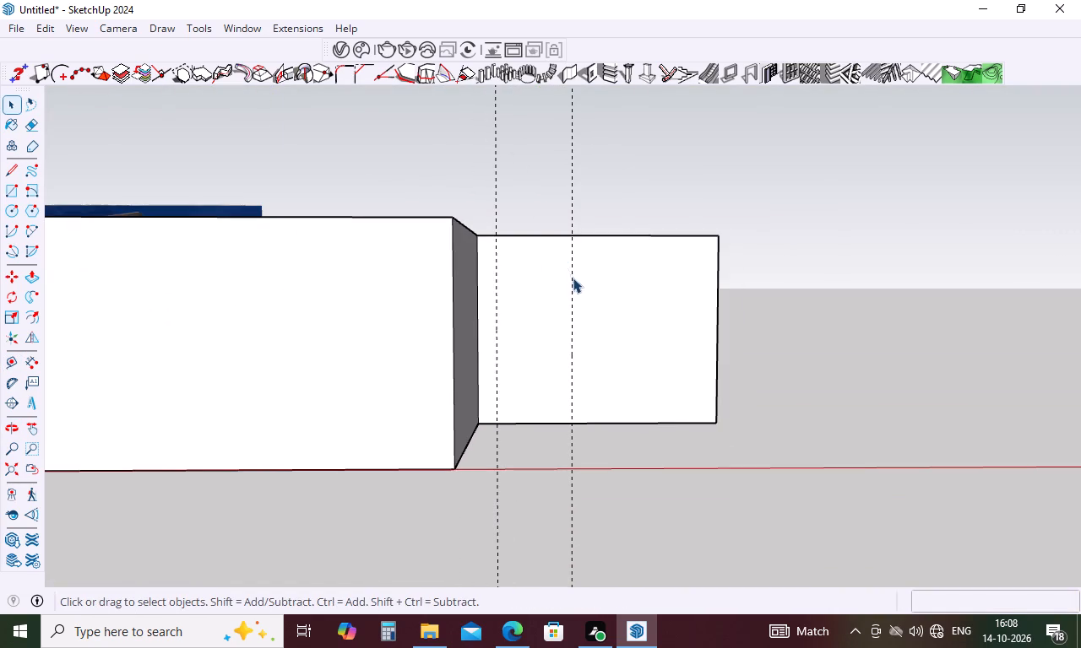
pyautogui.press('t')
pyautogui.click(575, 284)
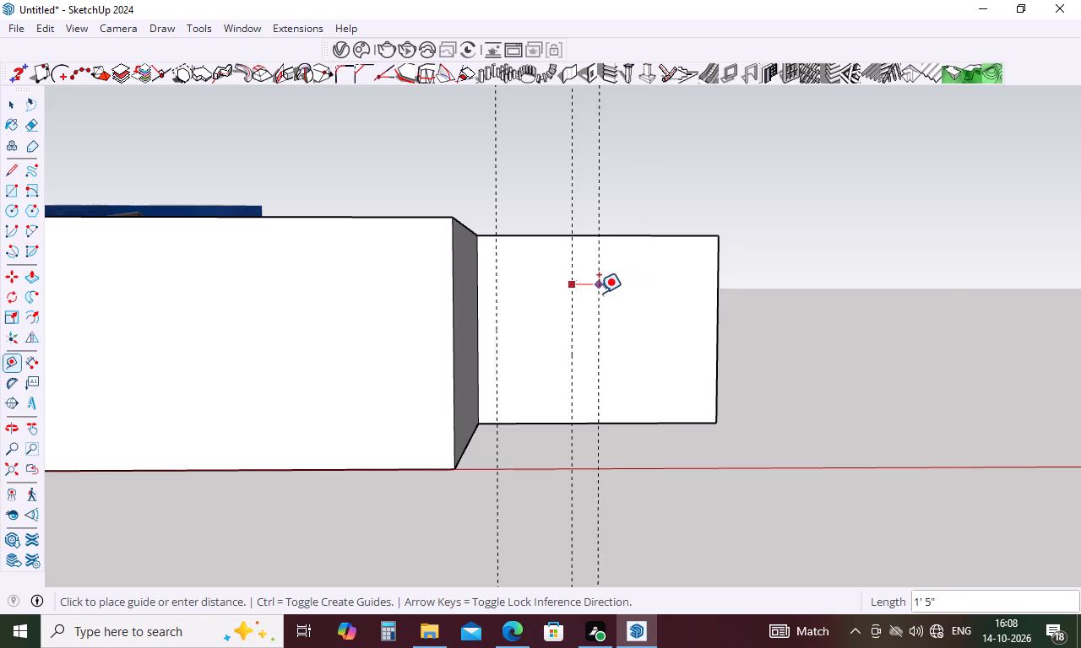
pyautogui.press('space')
# Examine the entrance side of the facade in the reference image and compare it with the guides on the recessed wall.
pyautogui.press('t')
pyautogui.scroll(-3, 618, 290)
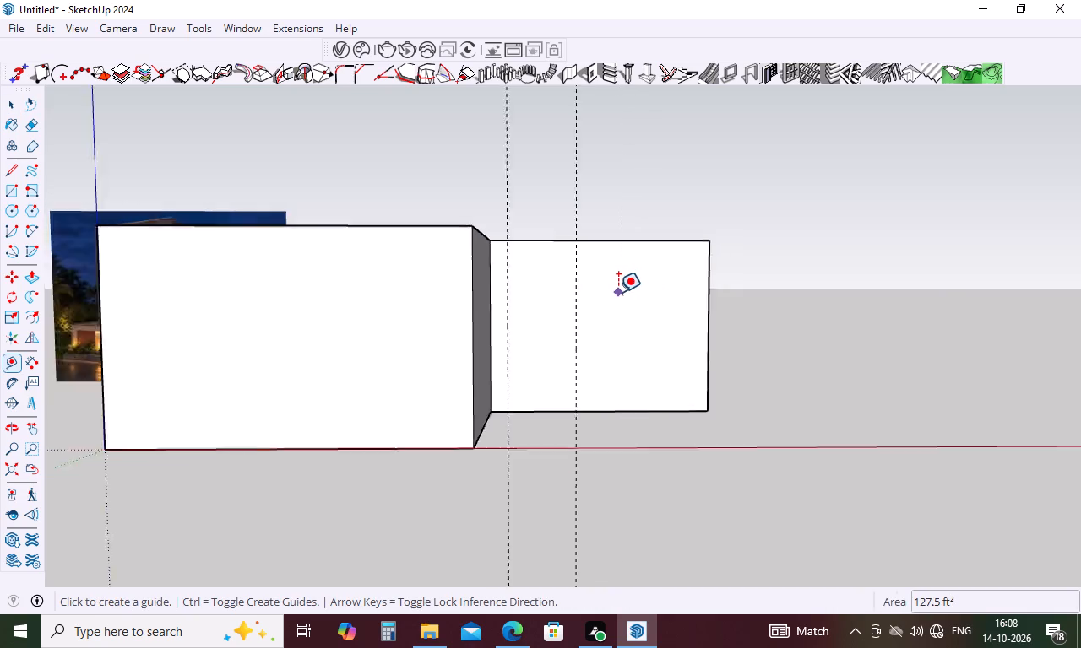
pyautogui.scroll(-7, 618, 292)
pyautogui.scroll(16, 405, 297)
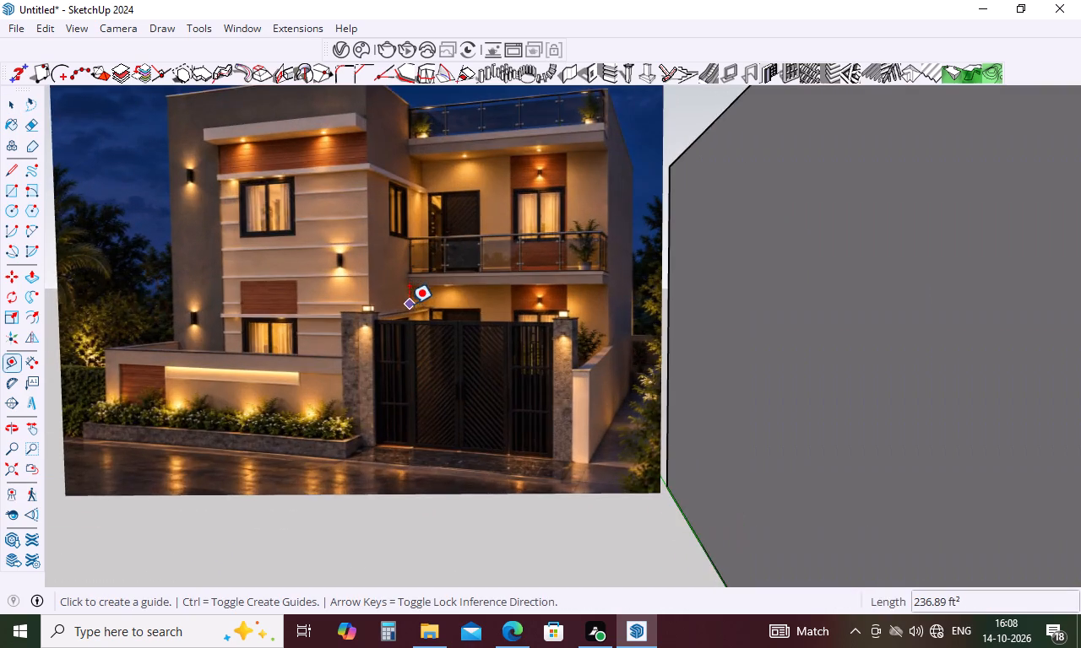
pyautogui.moveTo(488, 316); pyautogui.dragTo(496, 364, button='middle')
pyautogui.scroll(-5, 477, 337)
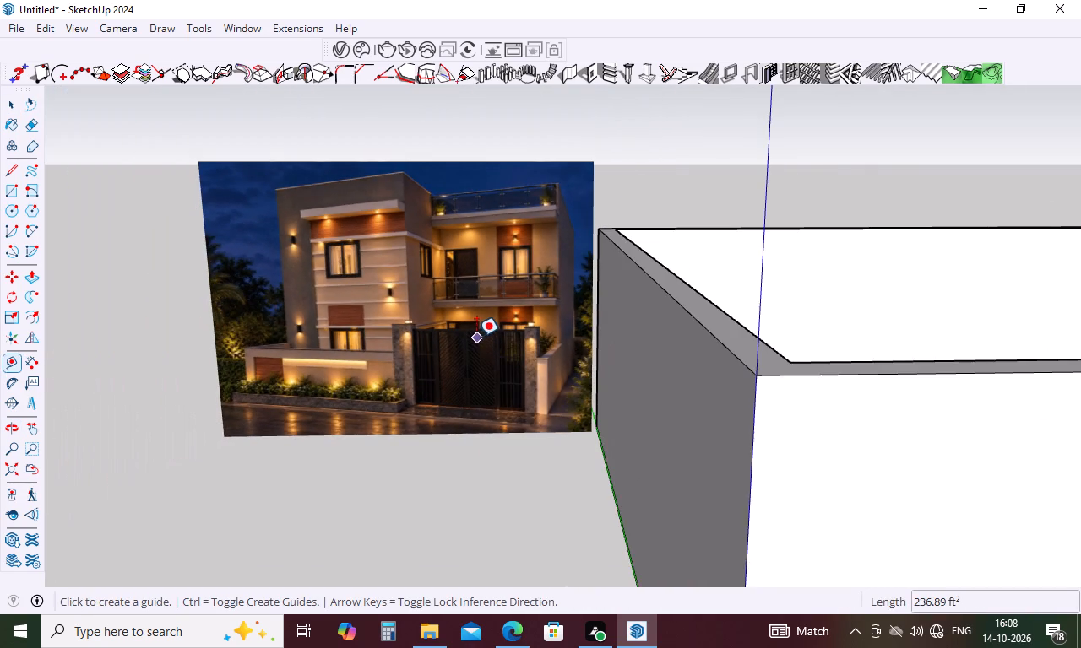
pyautogui.scroll(-10, 455, 332)
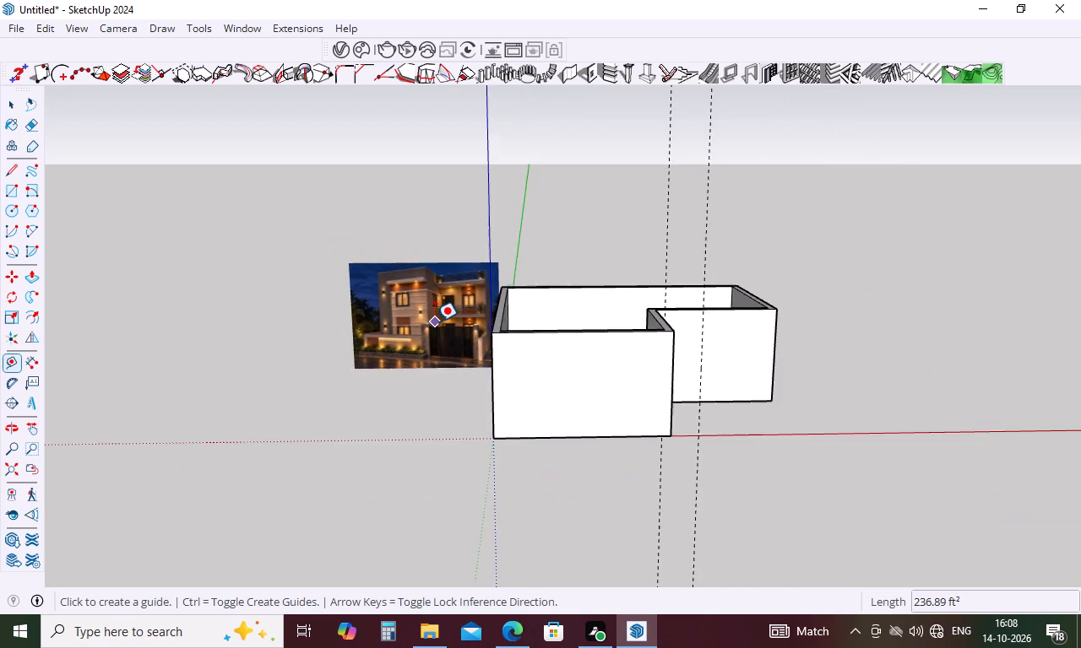
pyautogui.scroll(-4, 435, 321)
pyautogui.scroll(16, 661, 354)
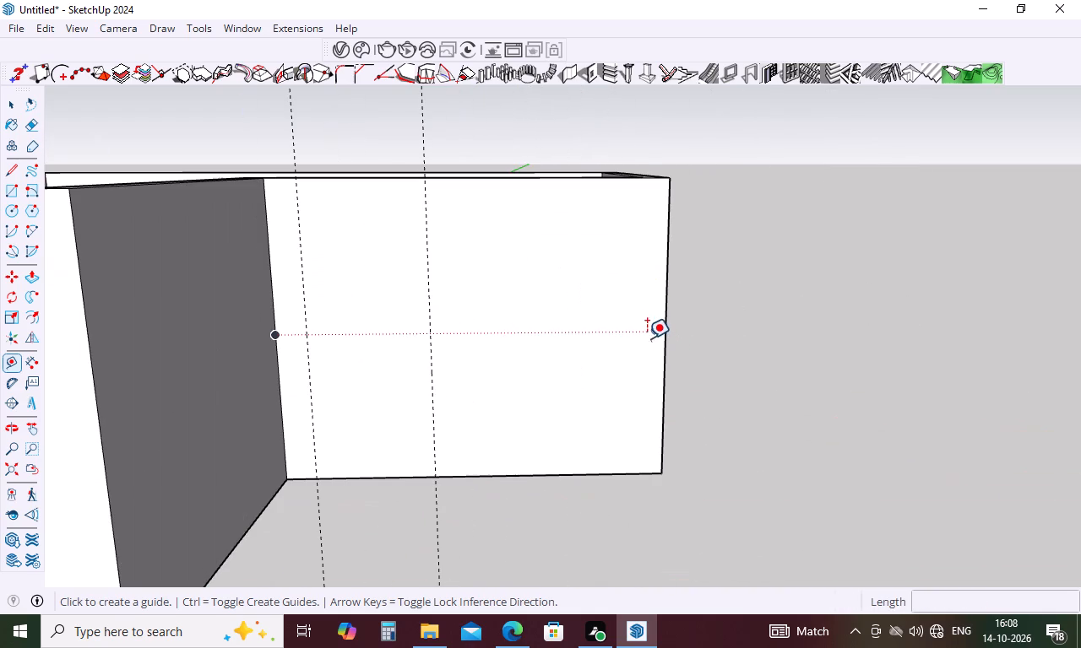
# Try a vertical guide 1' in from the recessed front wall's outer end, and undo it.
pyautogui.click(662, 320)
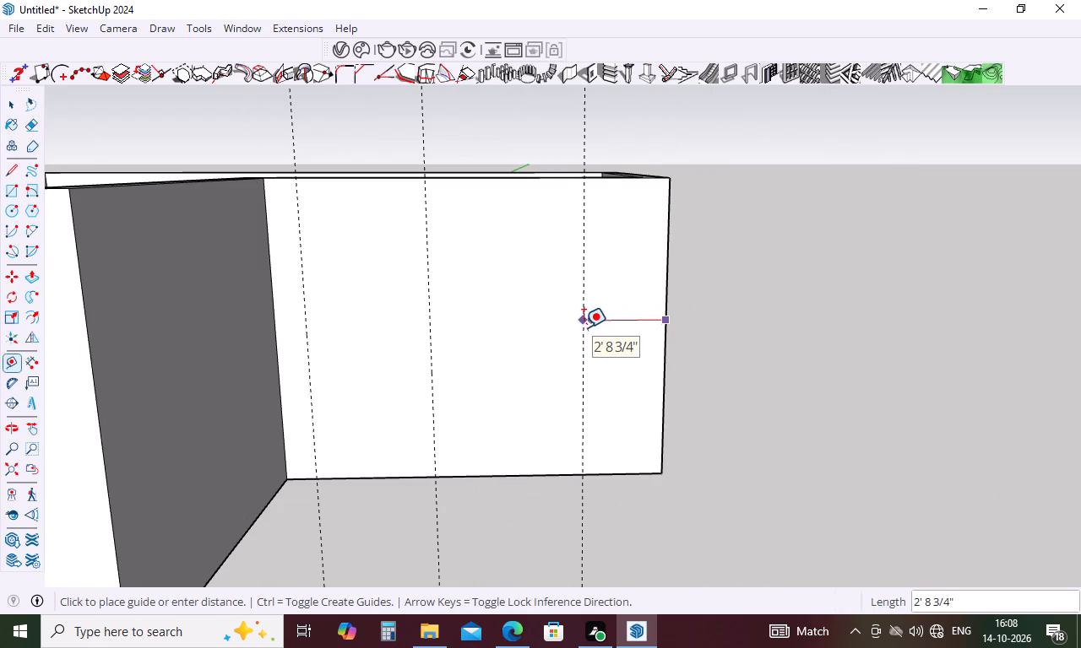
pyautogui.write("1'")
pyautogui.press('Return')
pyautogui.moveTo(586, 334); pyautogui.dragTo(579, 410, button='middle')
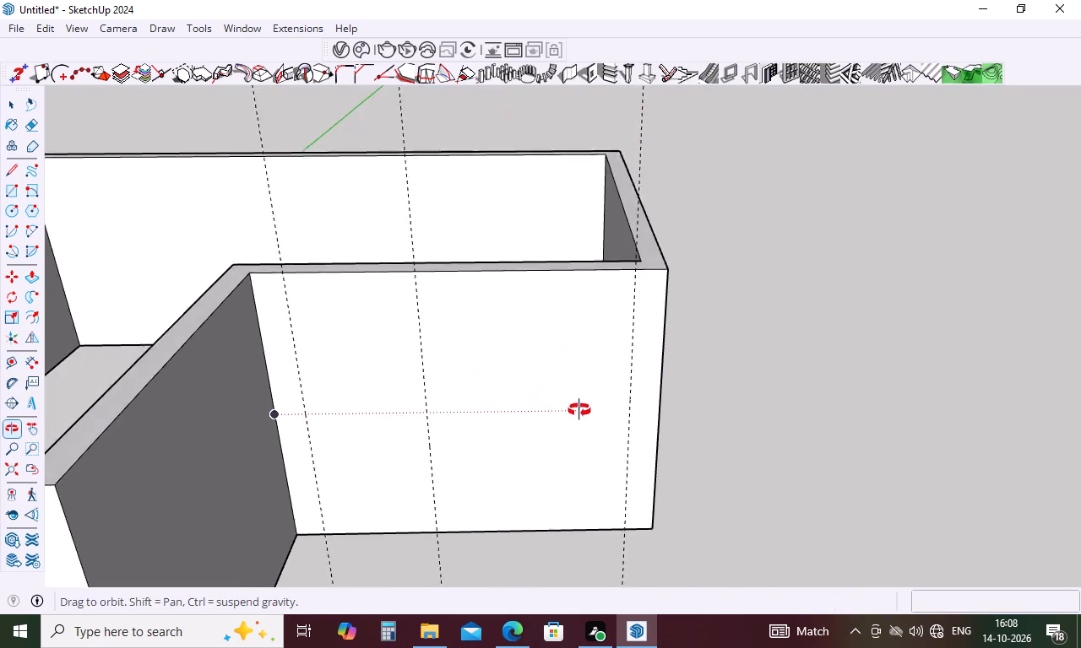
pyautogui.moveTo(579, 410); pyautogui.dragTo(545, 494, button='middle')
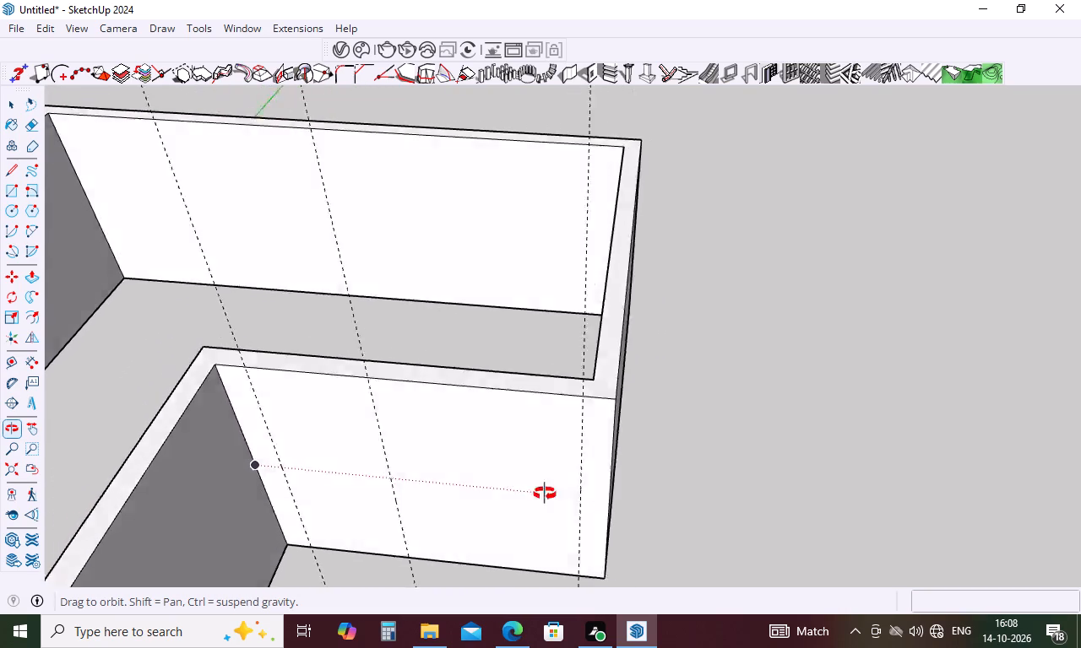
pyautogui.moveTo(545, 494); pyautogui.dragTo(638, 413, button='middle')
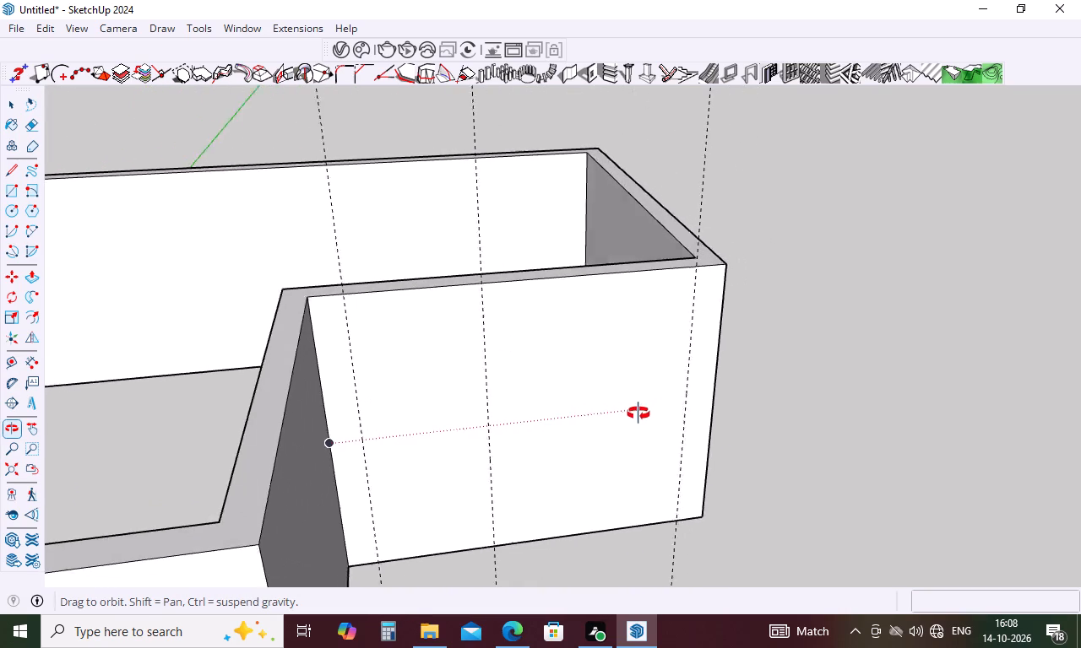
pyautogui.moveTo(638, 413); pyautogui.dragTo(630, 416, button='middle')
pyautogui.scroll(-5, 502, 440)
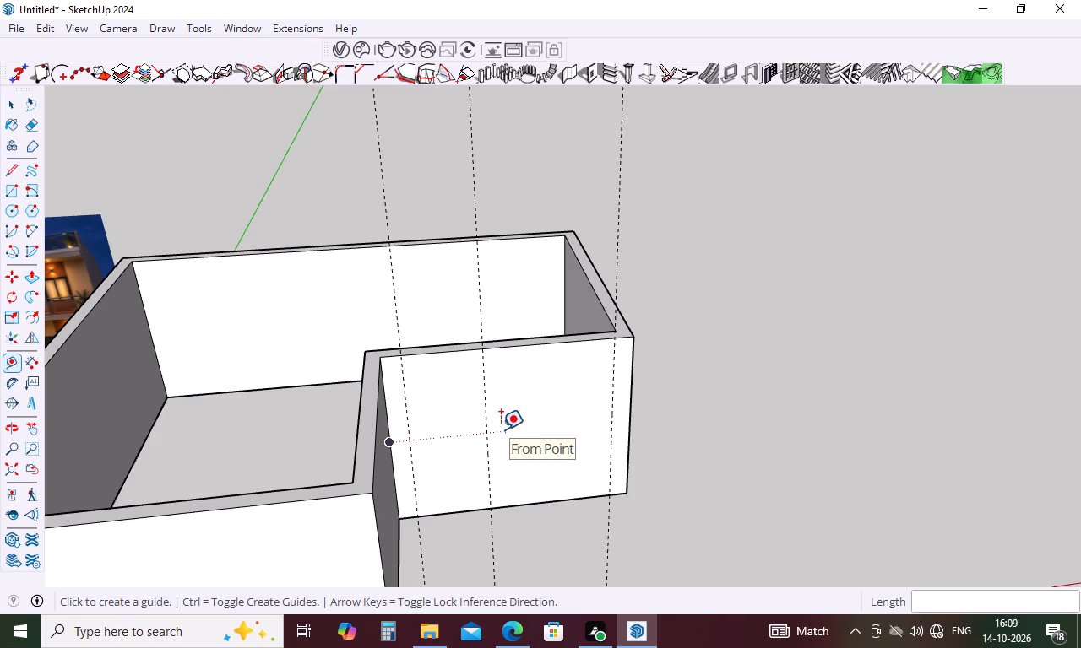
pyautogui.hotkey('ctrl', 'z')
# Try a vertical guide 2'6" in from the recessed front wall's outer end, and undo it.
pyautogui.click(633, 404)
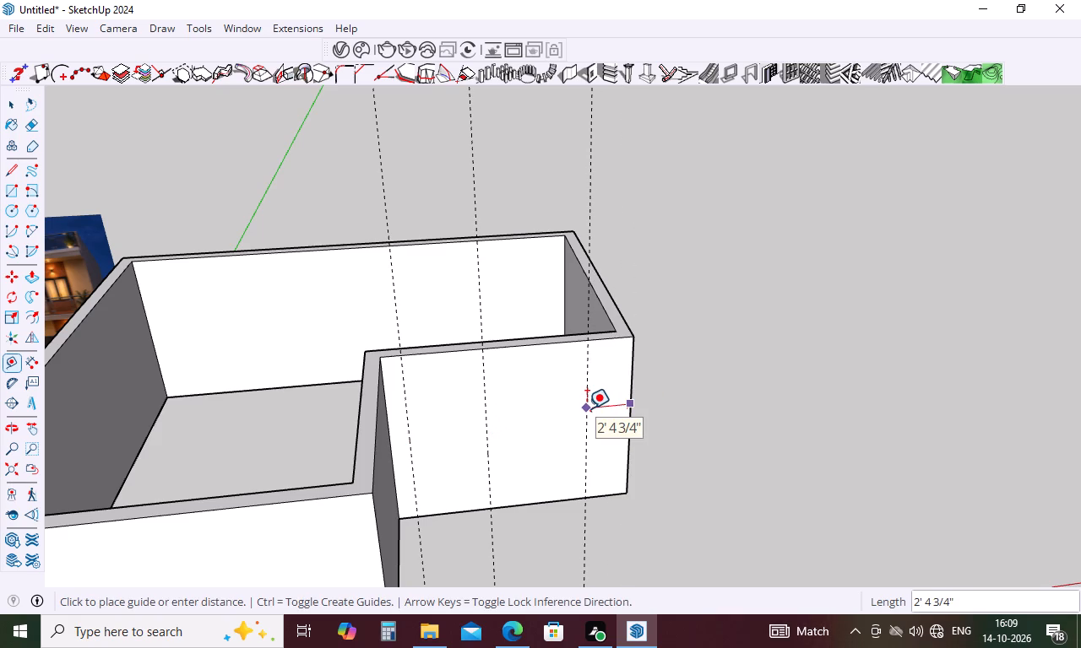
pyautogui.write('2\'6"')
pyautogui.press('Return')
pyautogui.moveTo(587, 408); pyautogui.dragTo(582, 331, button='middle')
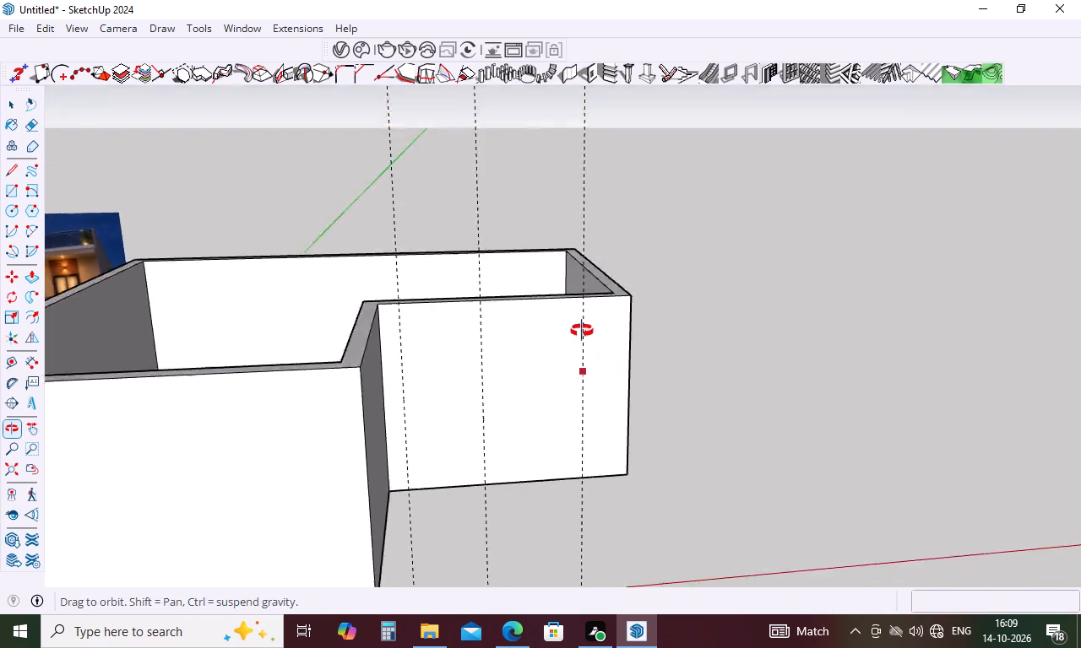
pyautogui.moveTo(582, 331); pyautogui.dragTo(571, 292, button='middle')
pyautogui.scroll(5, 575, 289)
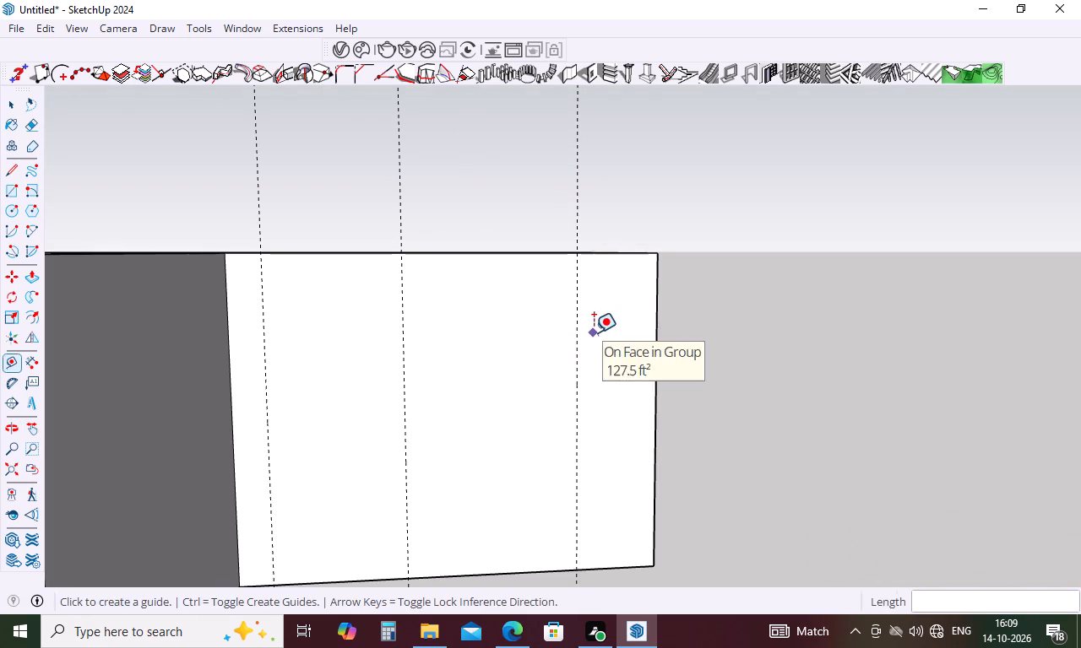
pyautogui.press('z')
# Place a vertical guide on the recessed front wall, 2' in from its outer end.
pyautogui.click(655, 341)
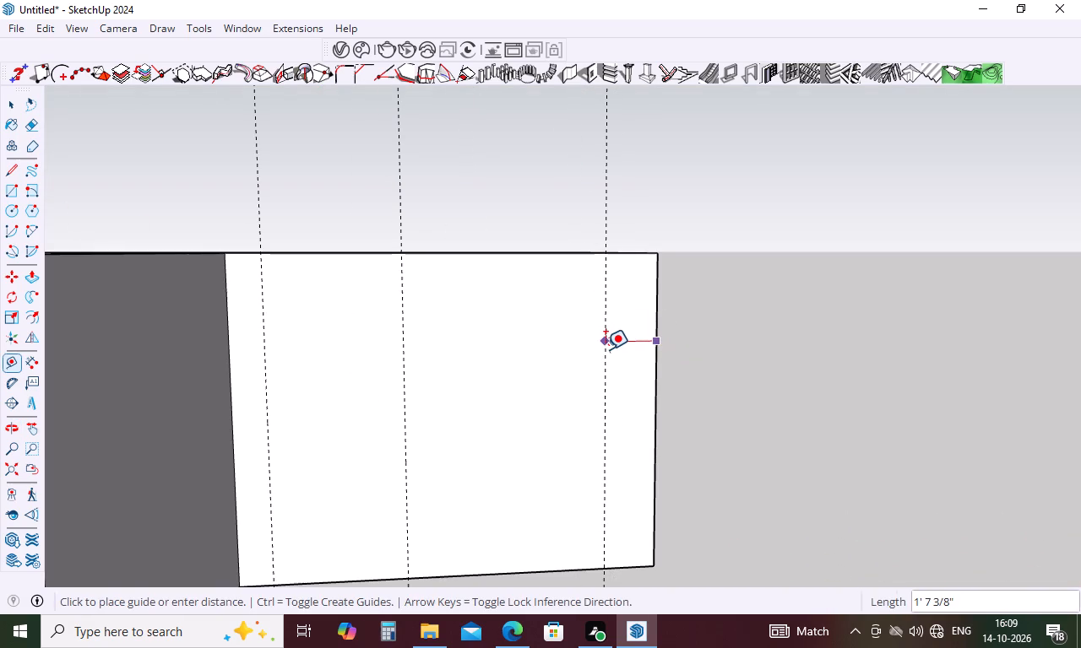
pyautogui.write("2'")
pyautogui.press('Return')
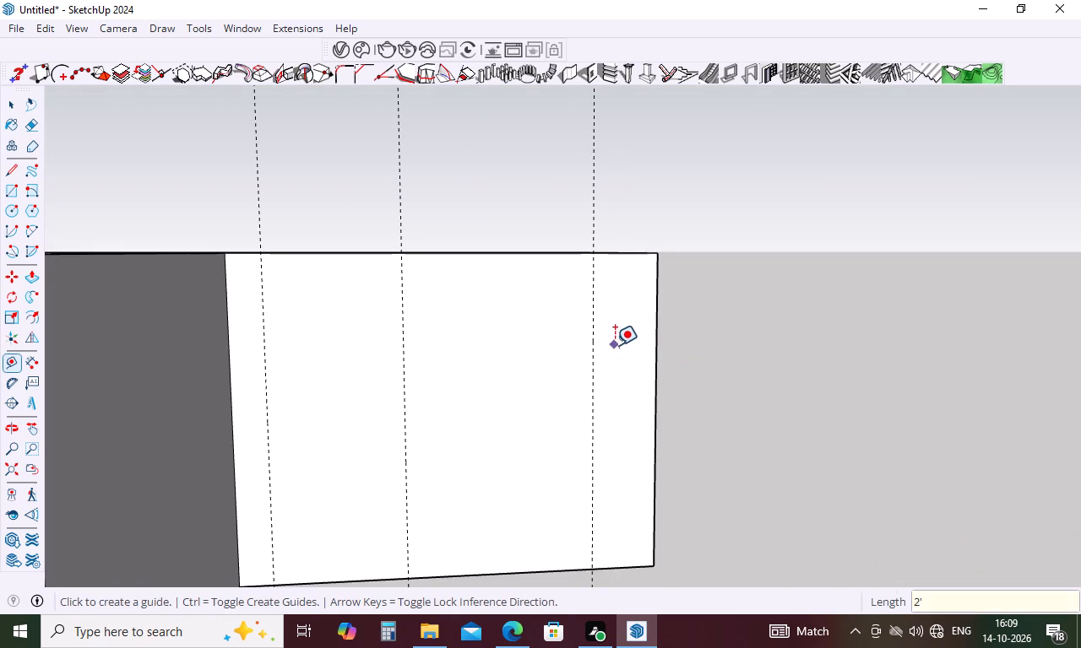
# Place another vertical guide on the recessed front wall, 4' inward from the guide near its outer end.
pyautogui.moveTo(615, 345); pyautogui.dragTo(593, 435, button='middle')
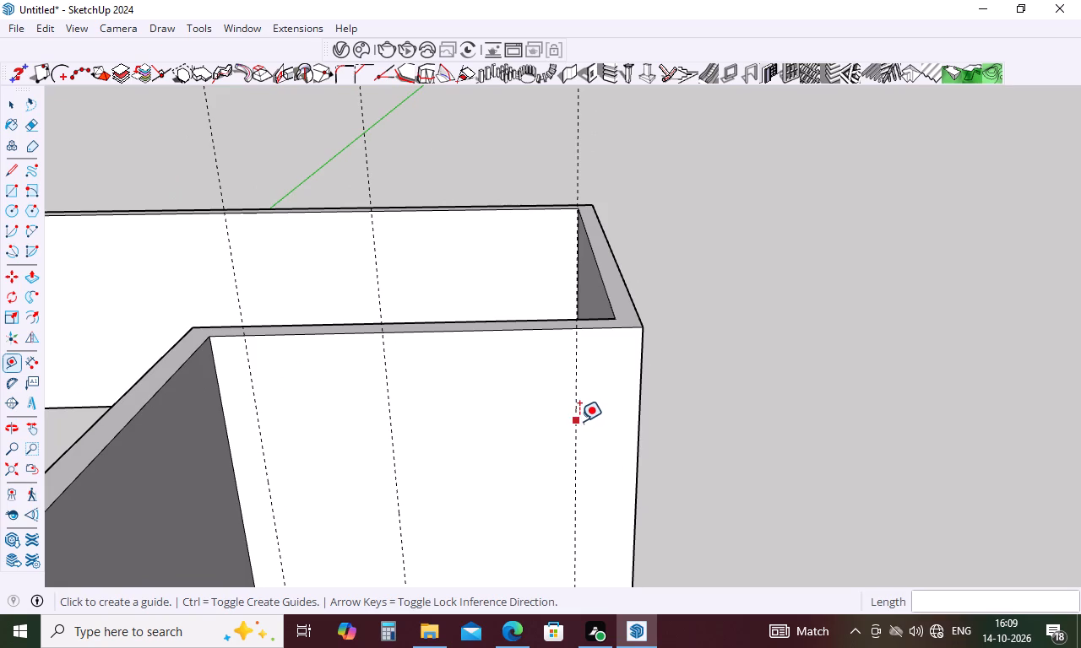
pyautogui.click(578, 419)
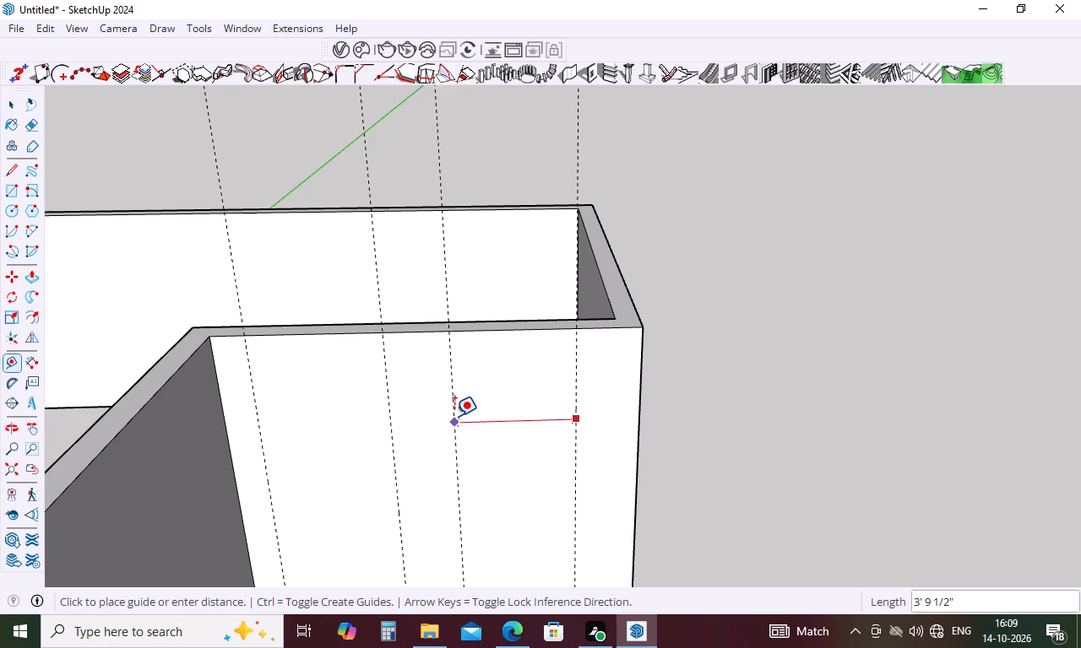
pyautogui.press('4')
pyautogui.press("'")
pyautogui.press('Return')
# Place a horizontal guide on the recessed front wall, 3' above its bottom edge.
pyautogui.moveTo(456, 400); pyautogui.dragTo(463, 379, button='middle')
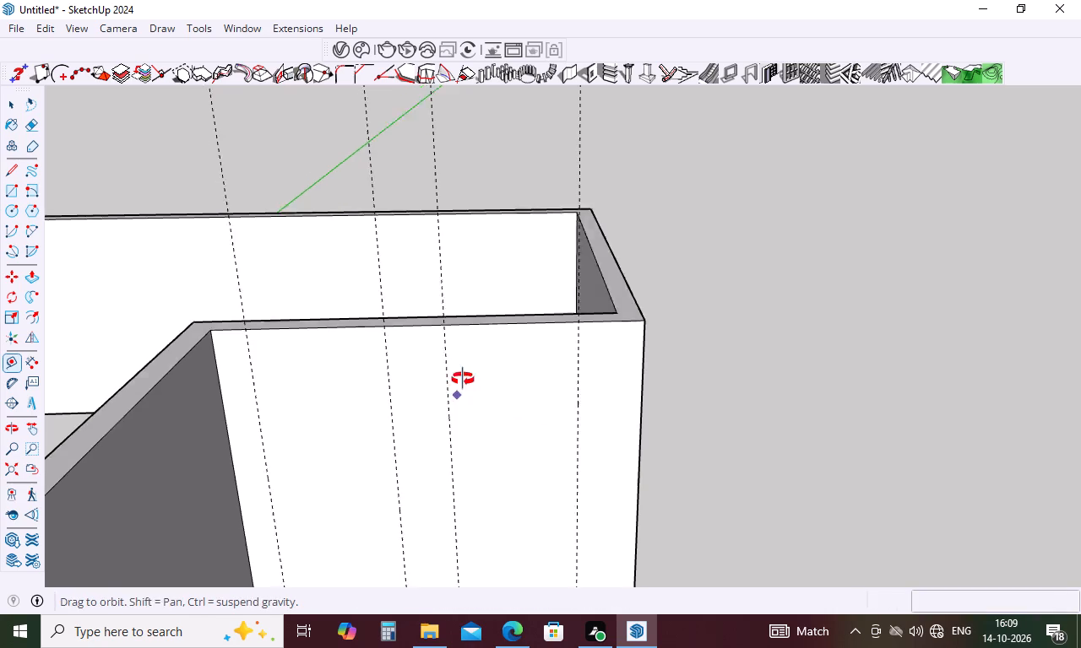
pyautogui.moveTo(463, 379); pyautogui.dragTo(470, 342, button='middle')
pyautogui.scroll(-5, 469, 335)
pyautogui.click(492, 494)
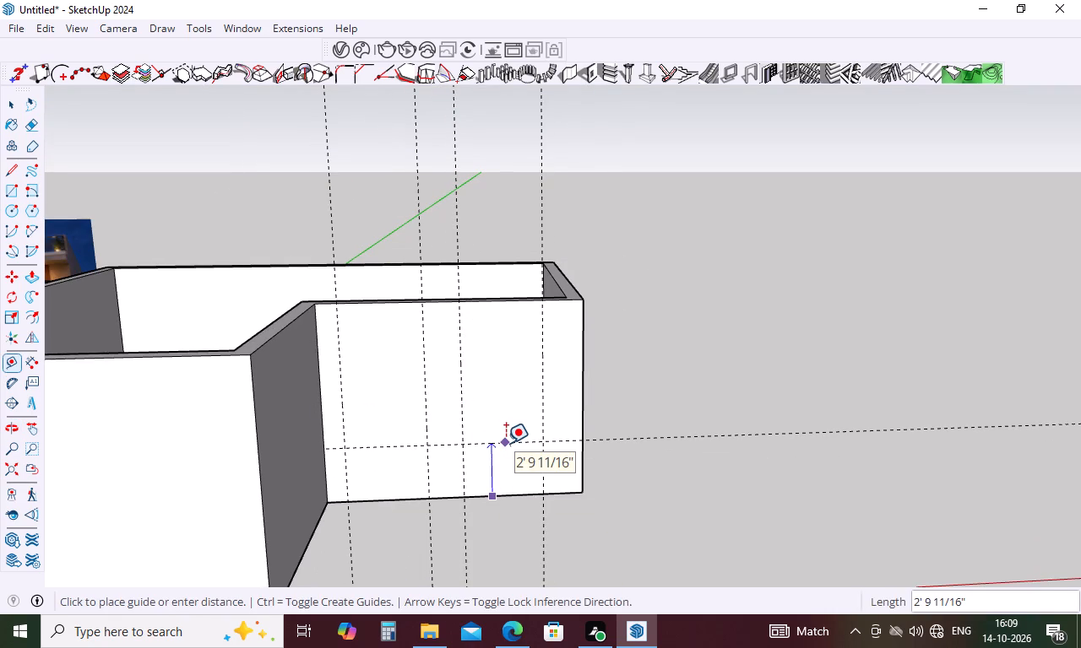
pyautogui.write("3'")
pyautogui.press('Return')
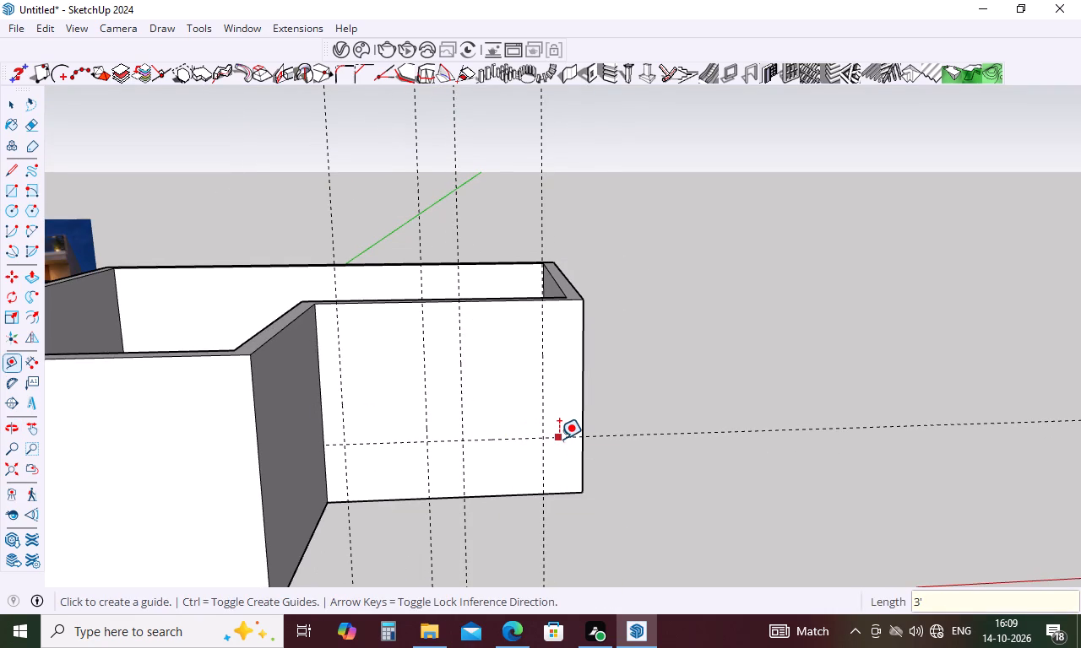
pyautogui.press('space')
# Examine the ground-floor openings in the reference image and compare them with the guides on the recessed wall.
pyautogui.scroll(-7, 577, 429)
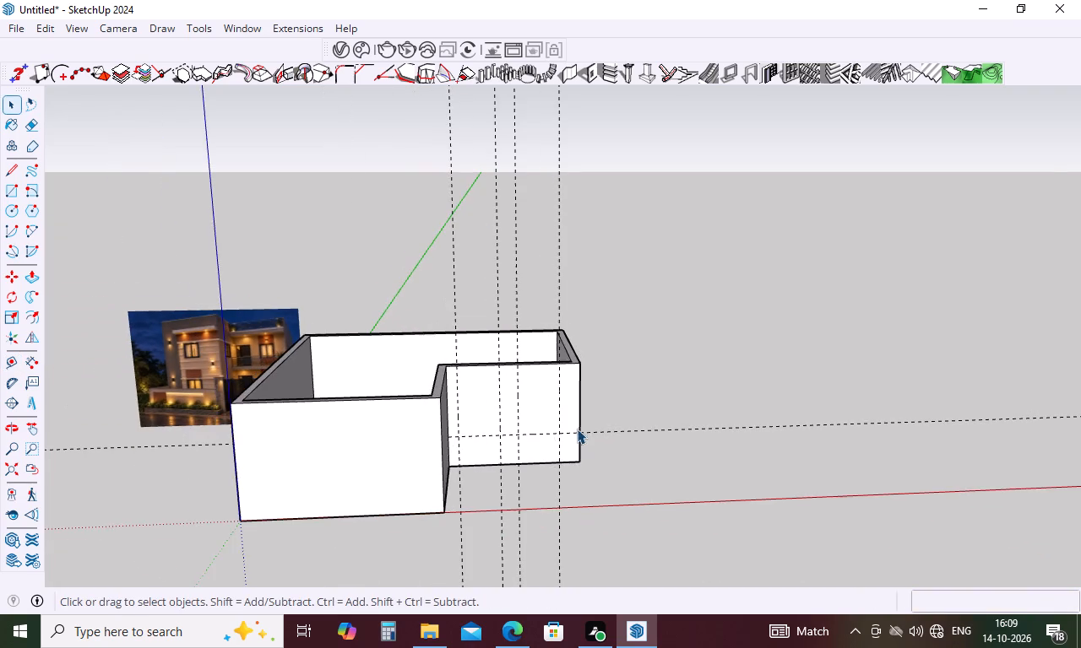
pyautogui.moveTo(407, 442); pyautogui.dragTo(563, 442, button='middle')
pyautogui.scroll(6, 276, 436)
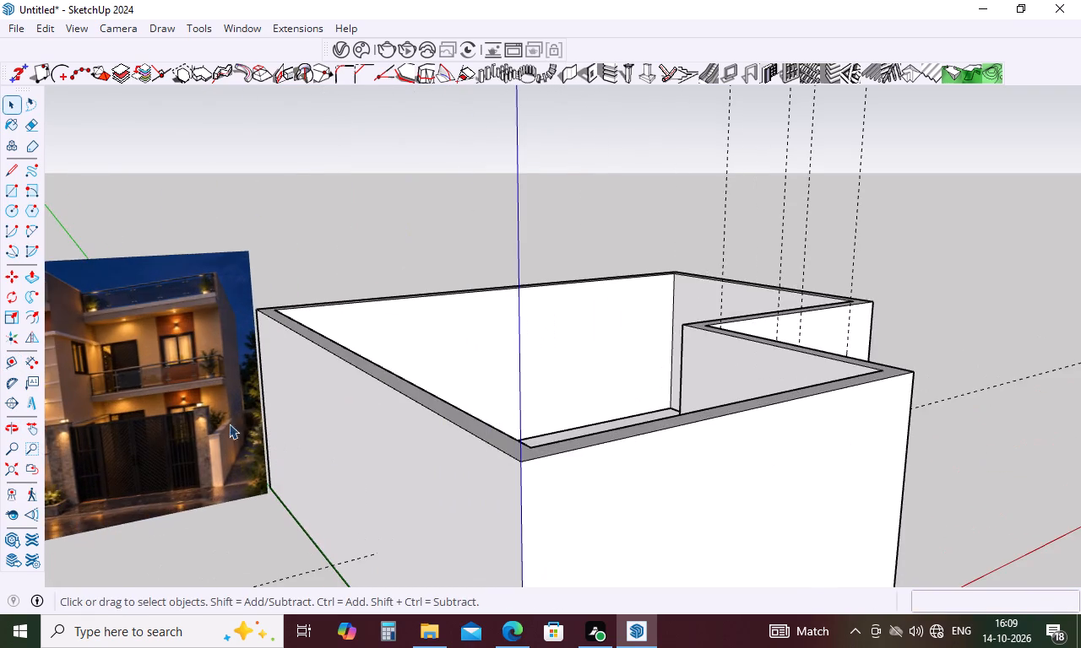
pyautogui.scroll(5, 218, 415)
pyautogui.scroll(-11, 232, 385)
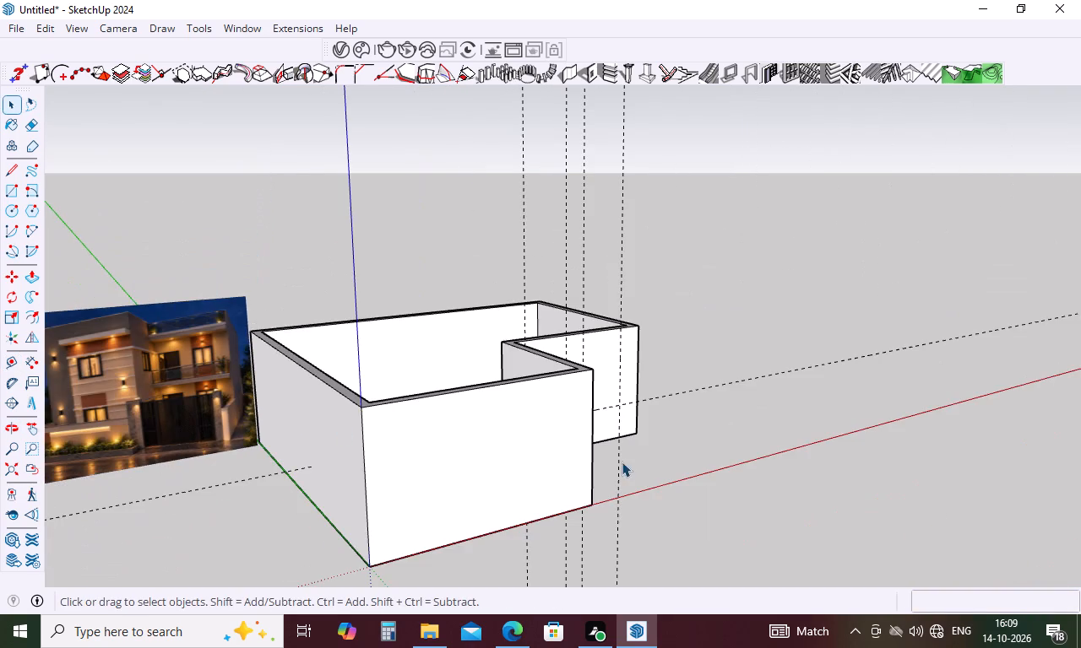
pyautogui.moveTo(622, 462); pyautogui.dragTo(452, 456, button='middle')
pyautogui.scroll(5, 325, 385)
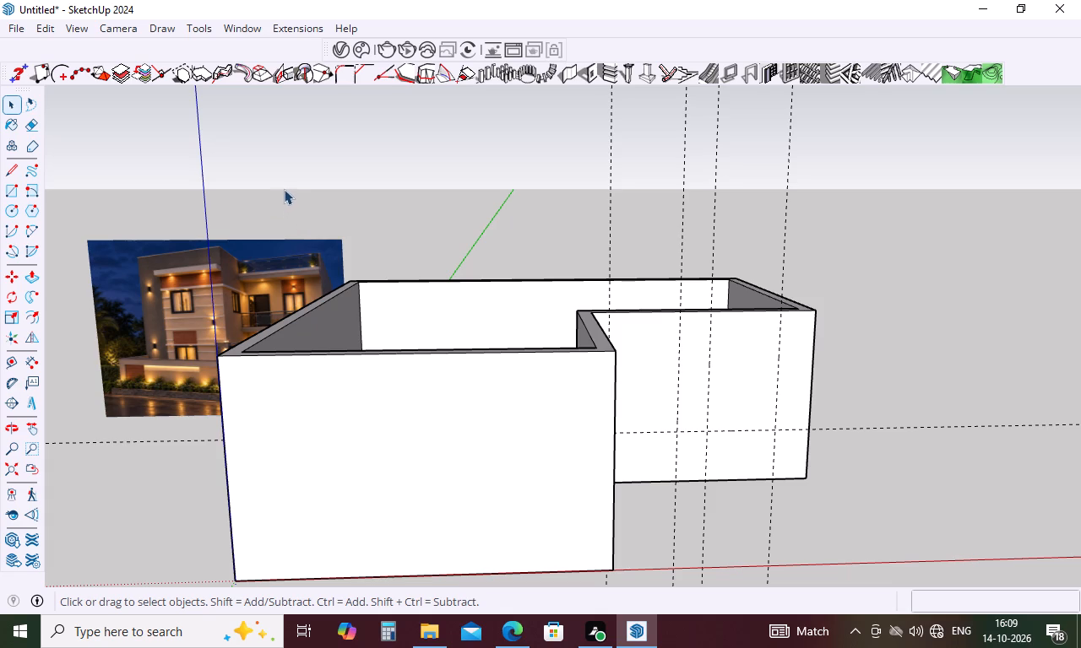
# Set up a Type E door with the MajDoor extension, keeping the 84" height, 0" floor gap and 30° door angle.
pyautogui.click(306, 26)
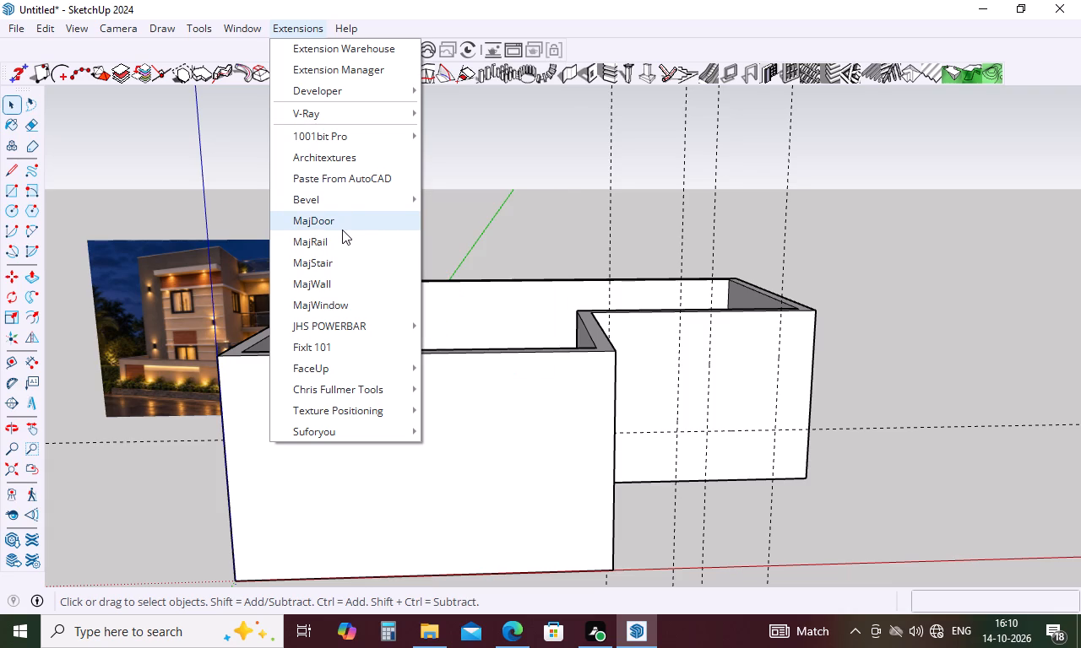
pyautogui.click(342, 229)
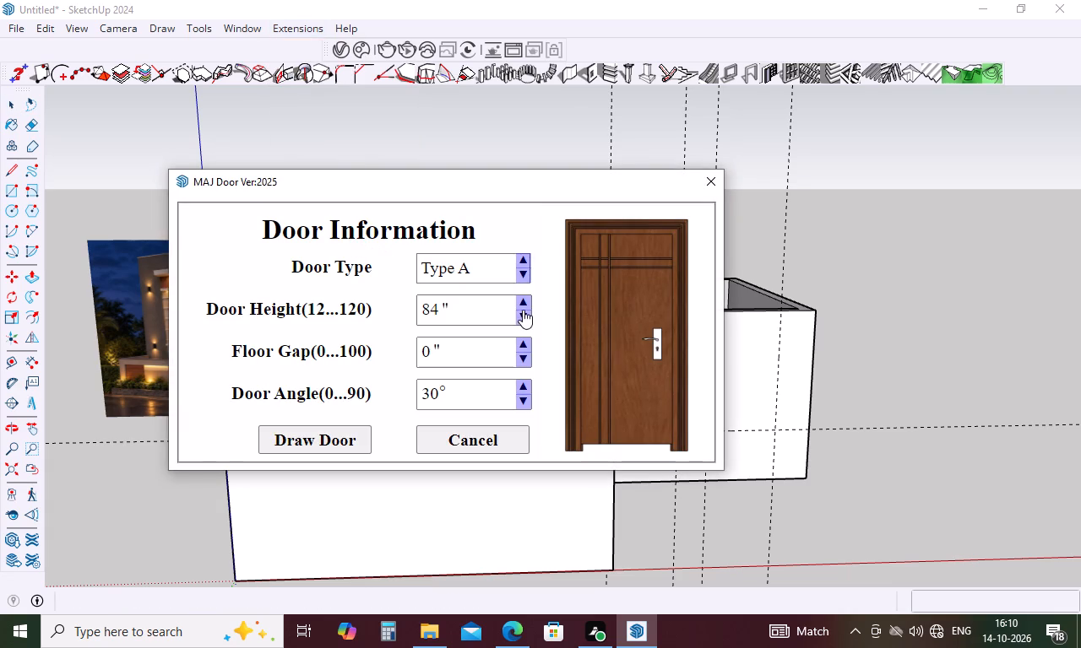
pyautogui.click(522, 255)
pyautogui.click(522, 255)
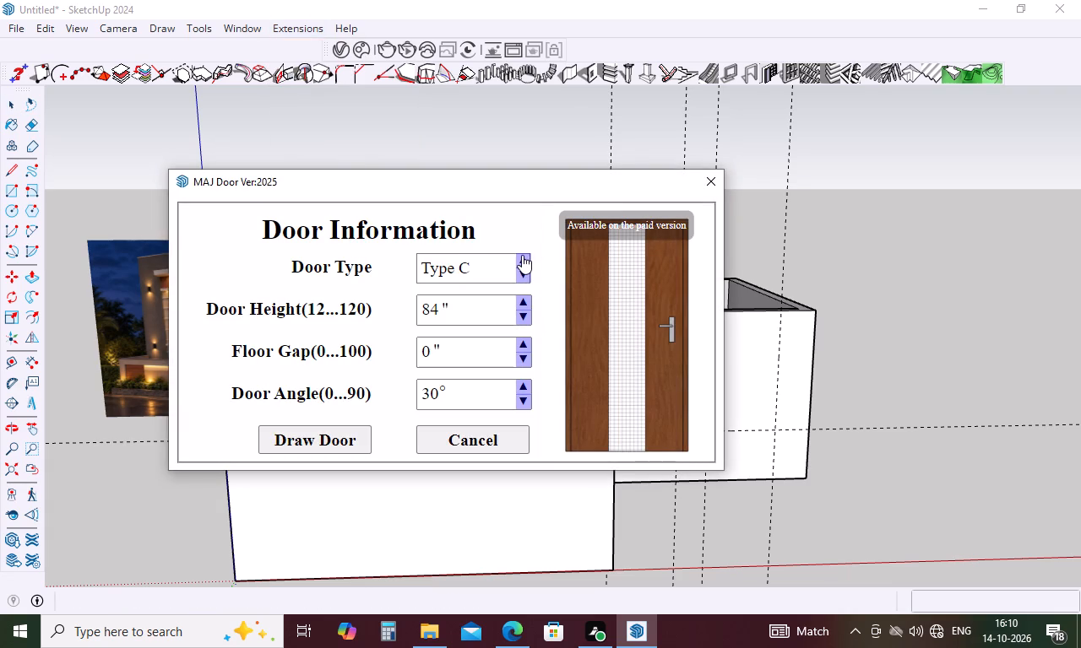
pyautogui.click(522, 255)
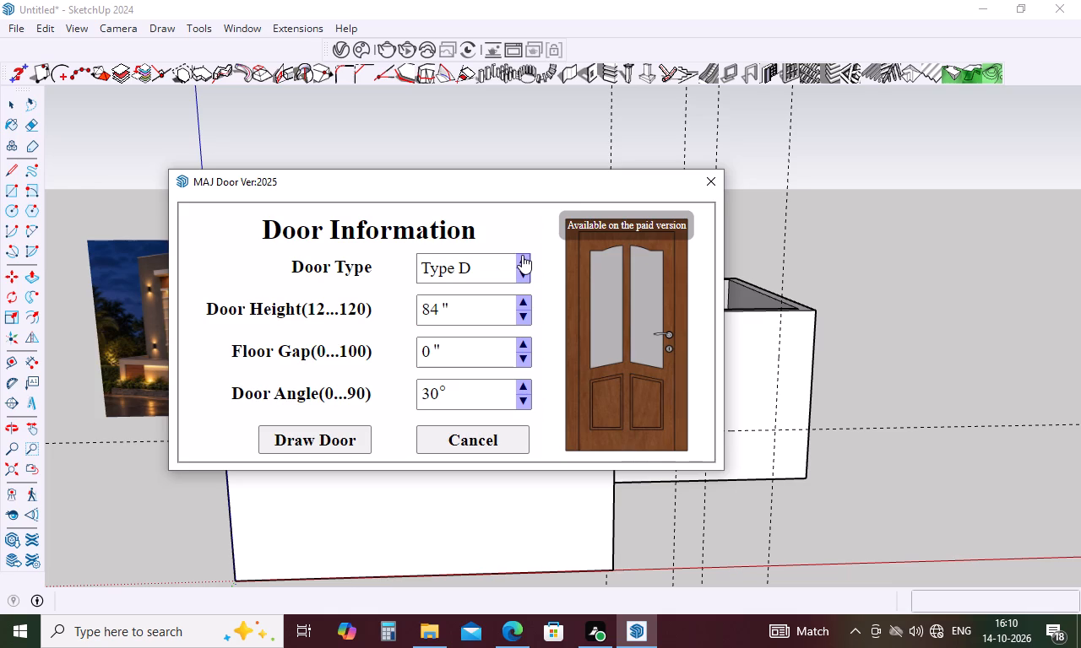
pyautogui.click(522, 255)
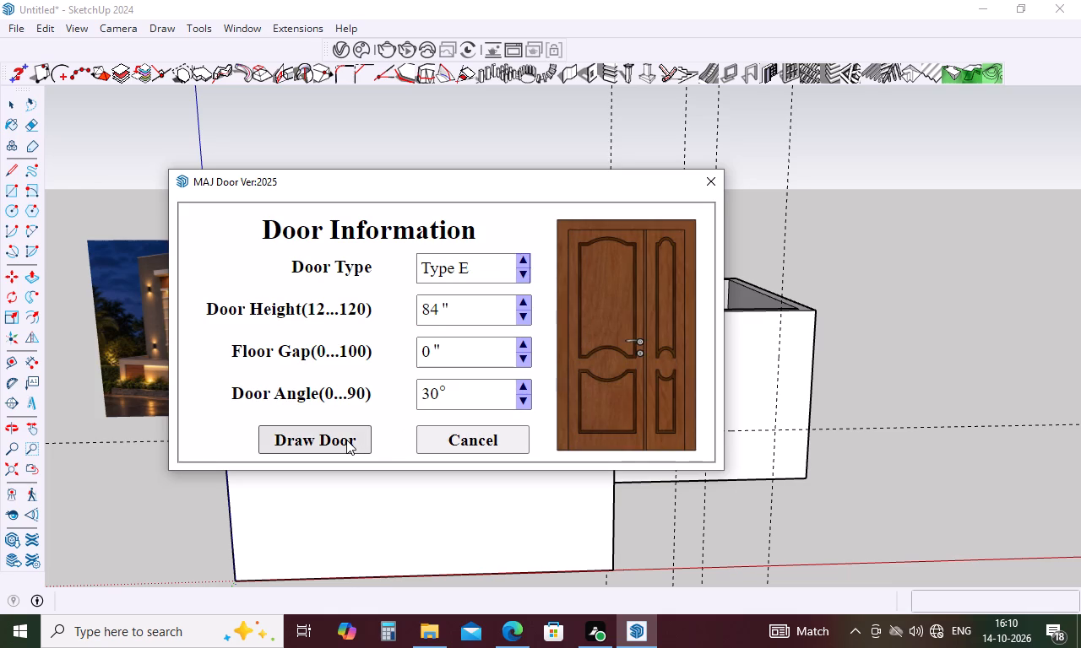
pyautogui.click(346, 440)
# Place the 4' wide door at the base of the recessed front wall, between the two vertical guides nearest the inner corner.
pyautogui.moveTo(280, 404); pyautogui.dragTo(450, 396, button='middle')
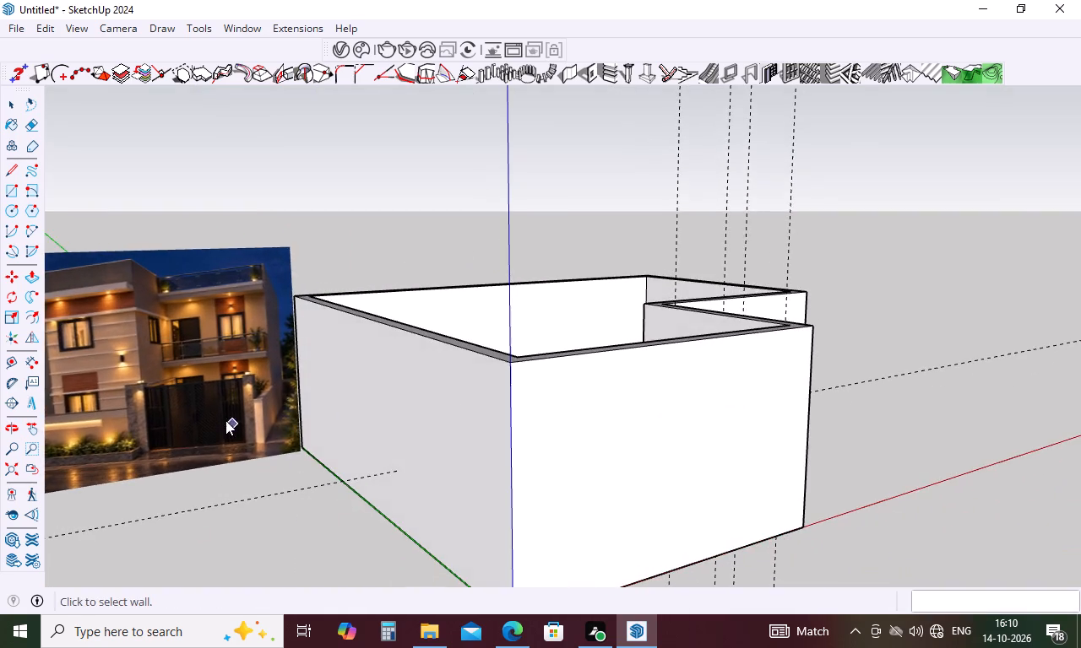
pyautogui.scroll(6, 226, 412)
pyautogui.moveTo(189, 345); pyautogui.dragTo(279, 360, button='middle')
pyautogui.scroll(5, 222, 302)
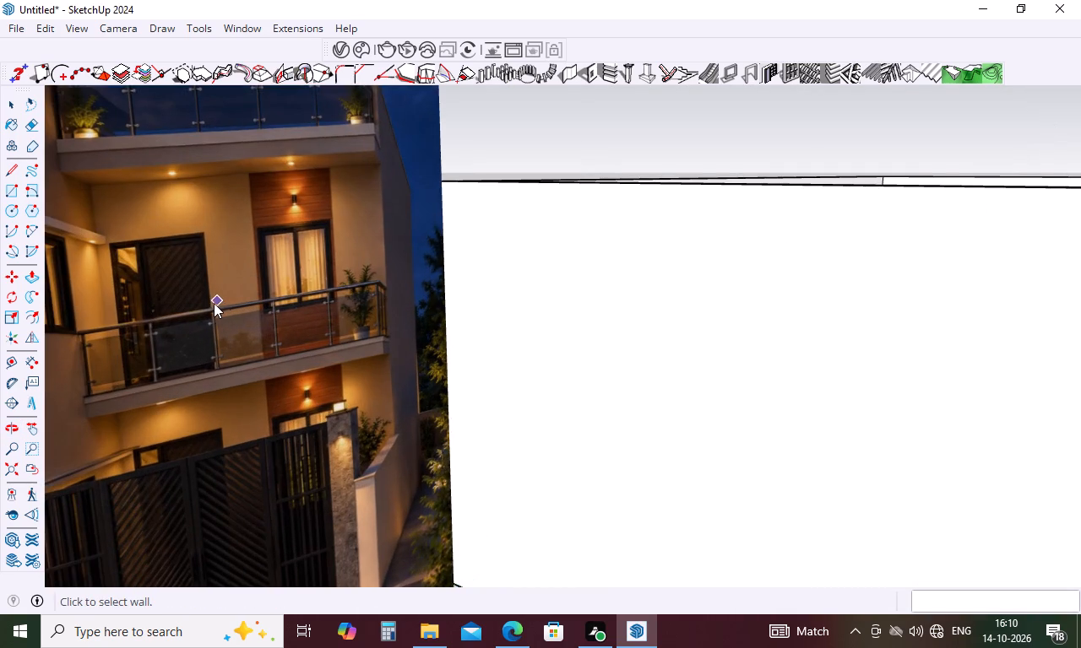
pyautogui.scroll(-20, 196, 316)
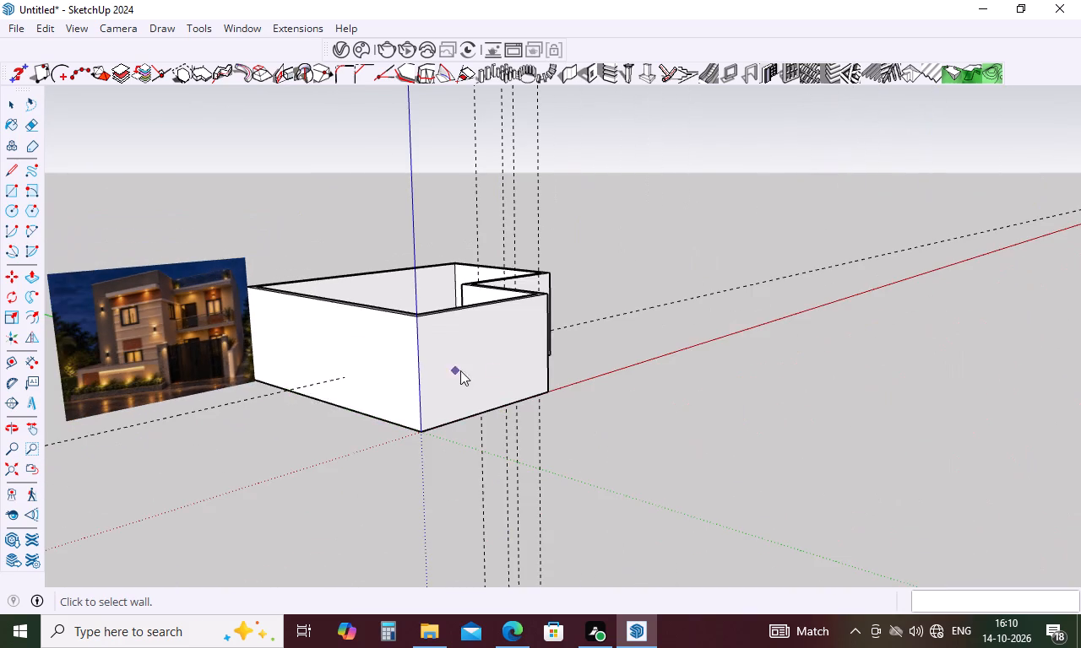
pyautogui.moveTo(645, 343); pyautogui.dragTo(302, 418, button='middle')
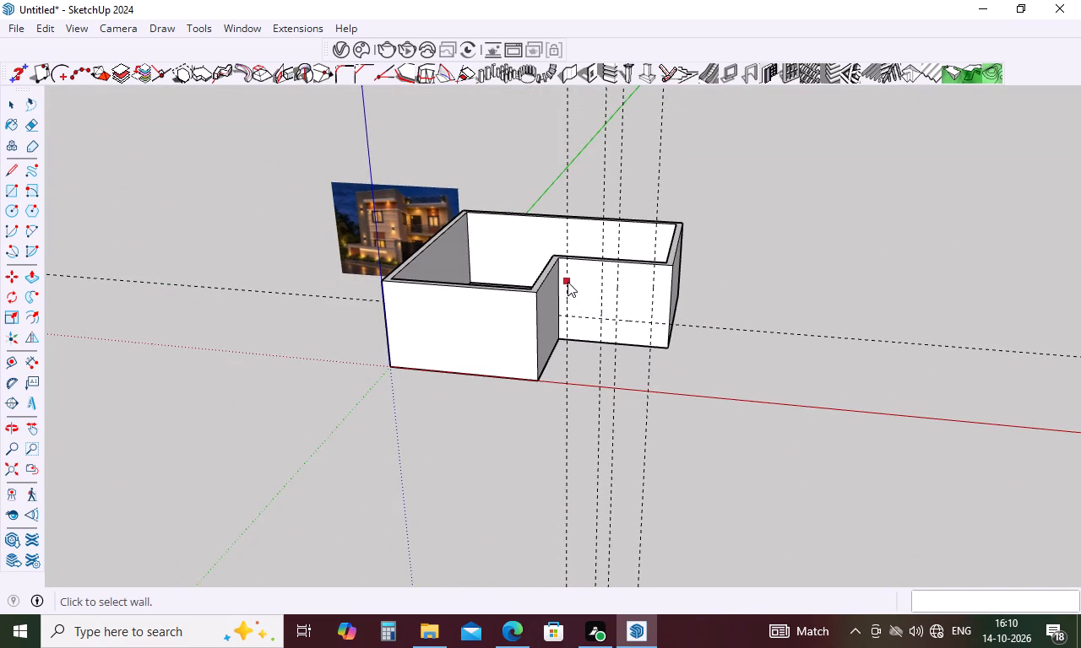
pyautogui.moveTo(671, 314); pyautogui.dragTo(675, 274, button='middle')
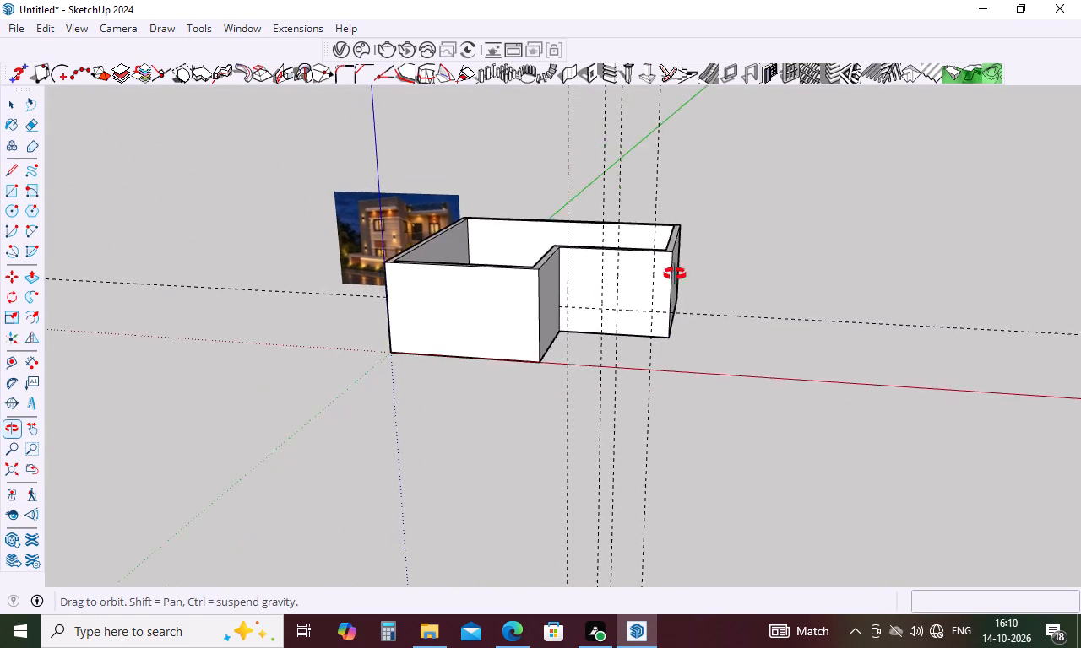
pyautogui.moveTo(675, 274); pyautogui.dragTo(680, 295, button='middle')
pyautogui.click(571, 283)
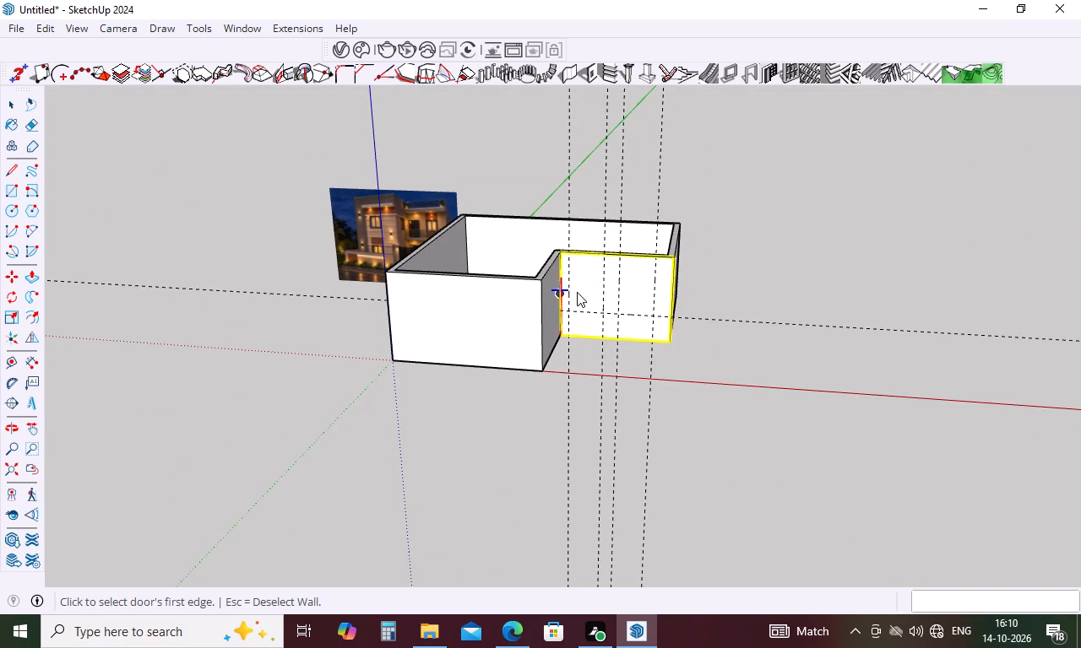
pyautogui.scroll(14, 571, 319)
pyautogui.click(563, 349)
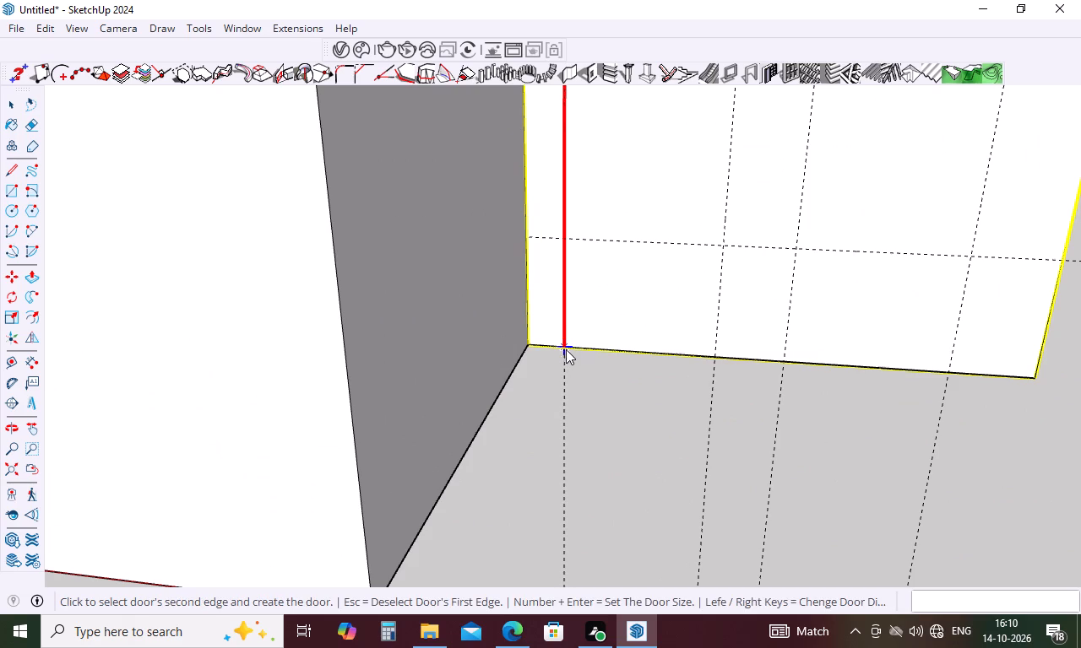
pyautogui.click(717, 354)
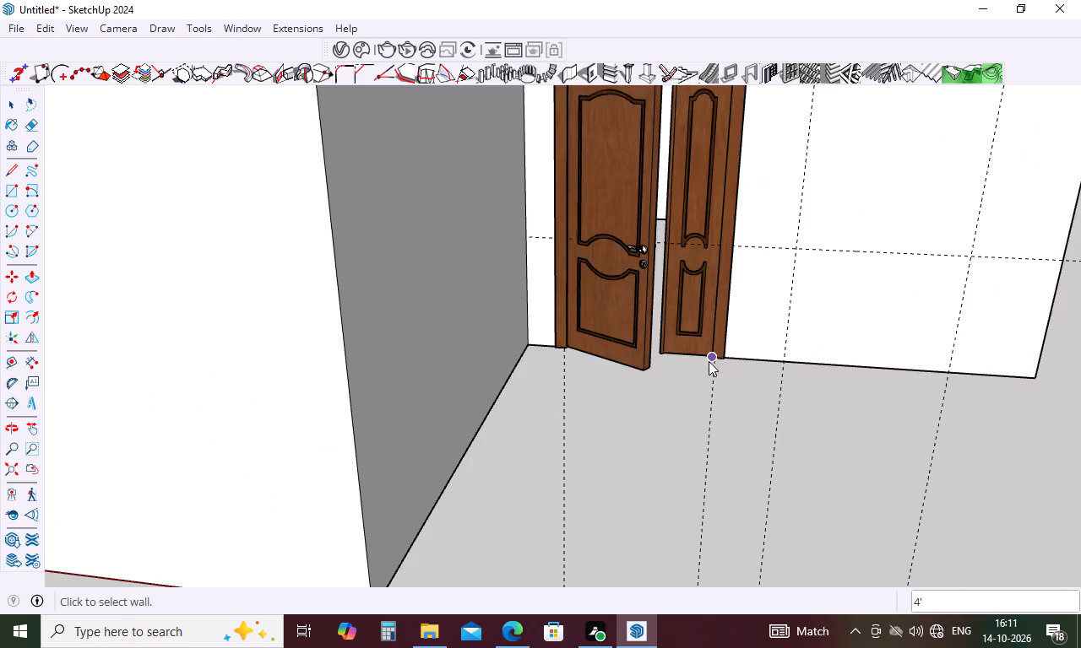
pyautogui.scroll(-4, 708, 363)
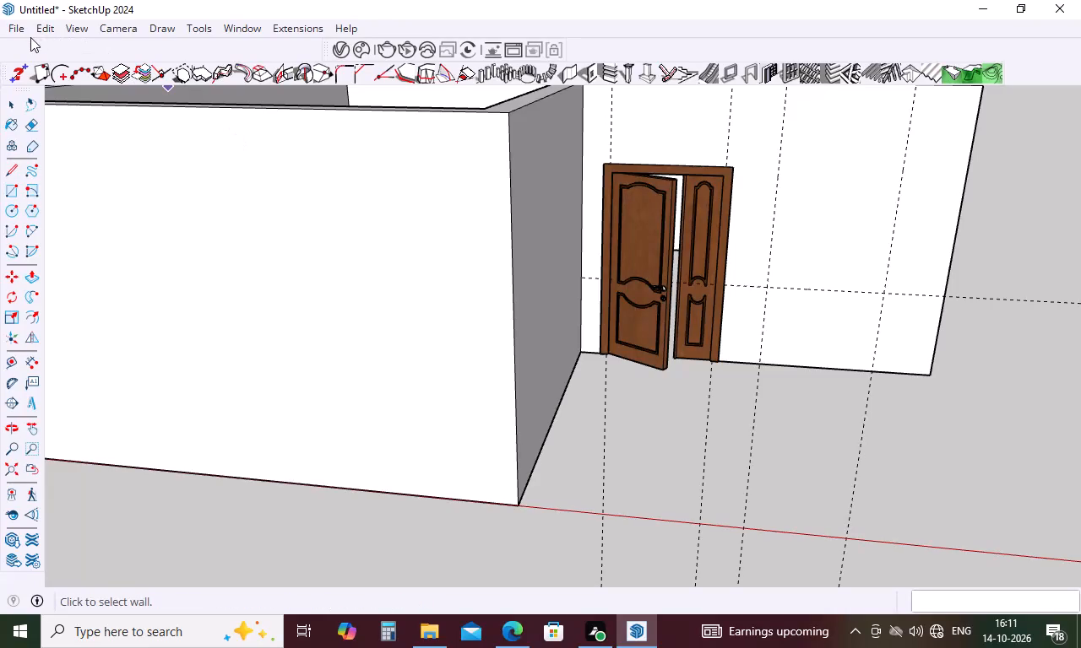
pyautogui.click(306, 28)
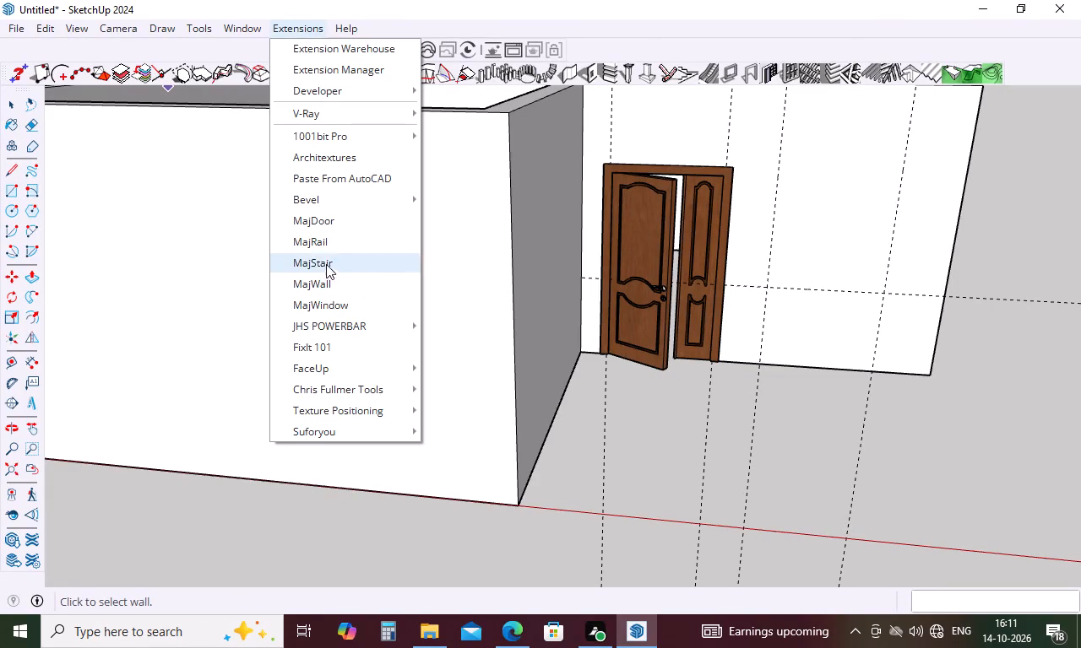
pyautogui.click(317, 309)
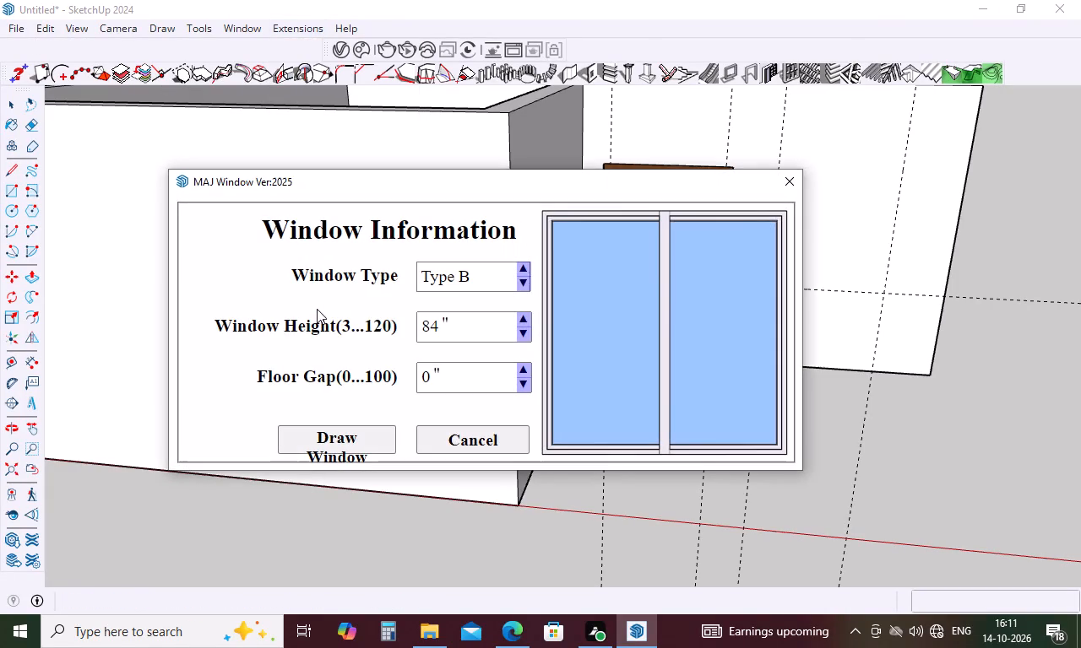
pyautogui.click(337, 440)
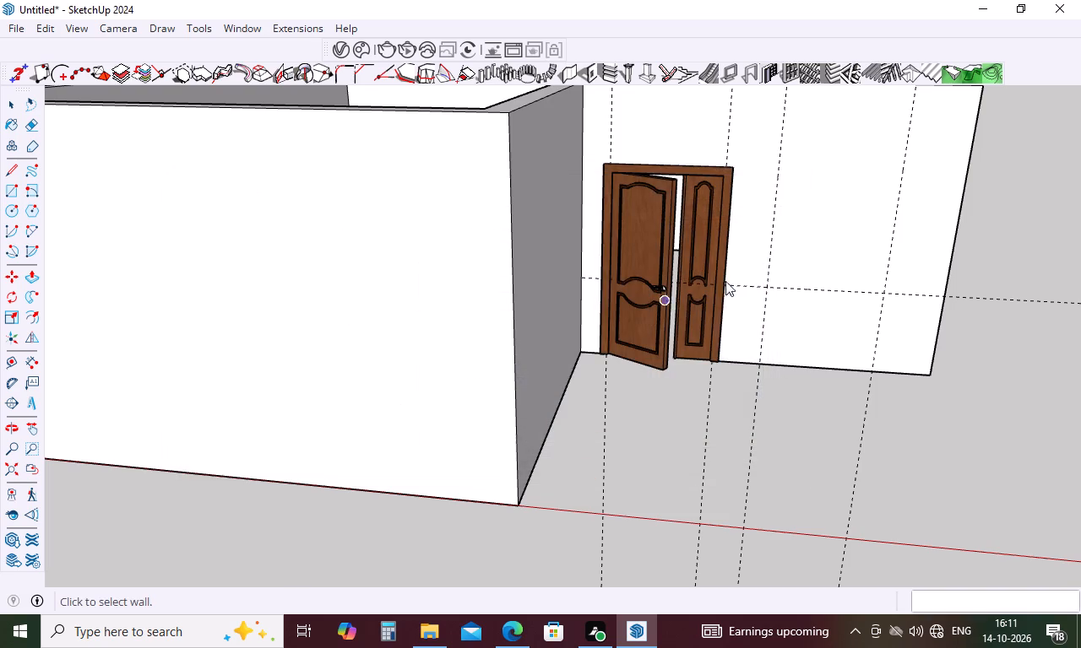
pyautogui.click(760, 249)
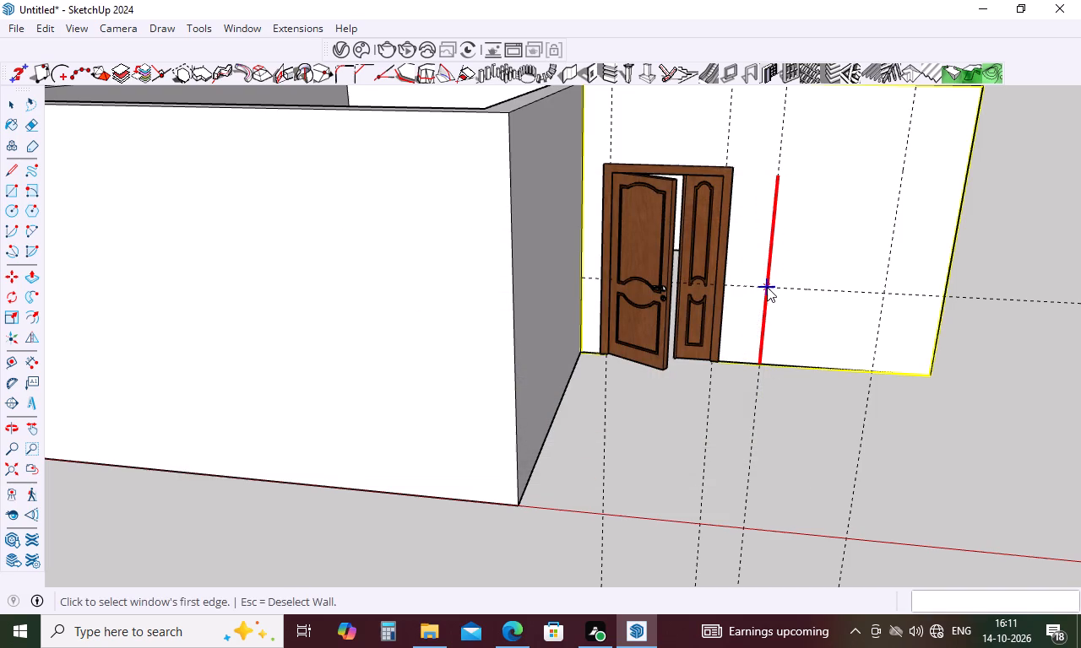
# Set up a Type B window with the MajWindow extension, with a window height of 48".
pyautogui.click(287, 29)
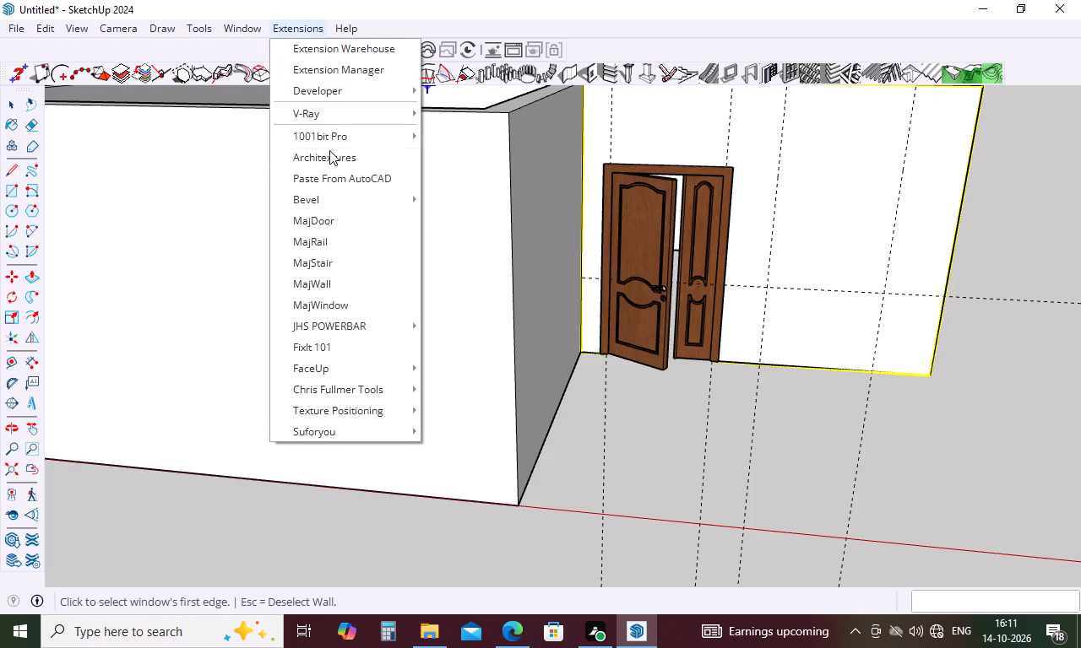
pyautogui.click(329, 311)
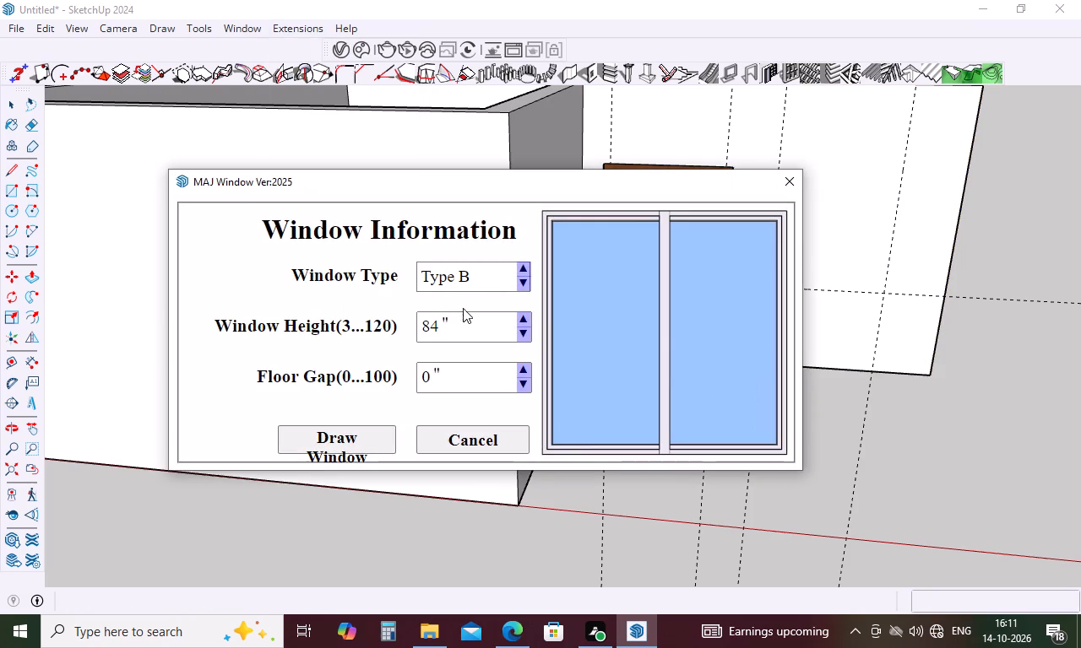
pyautogui.click(459, 321)
pyautogui.press('BackSpace')
pyautogui.press('BackSpace')
pyautogui.press('BackSpace')
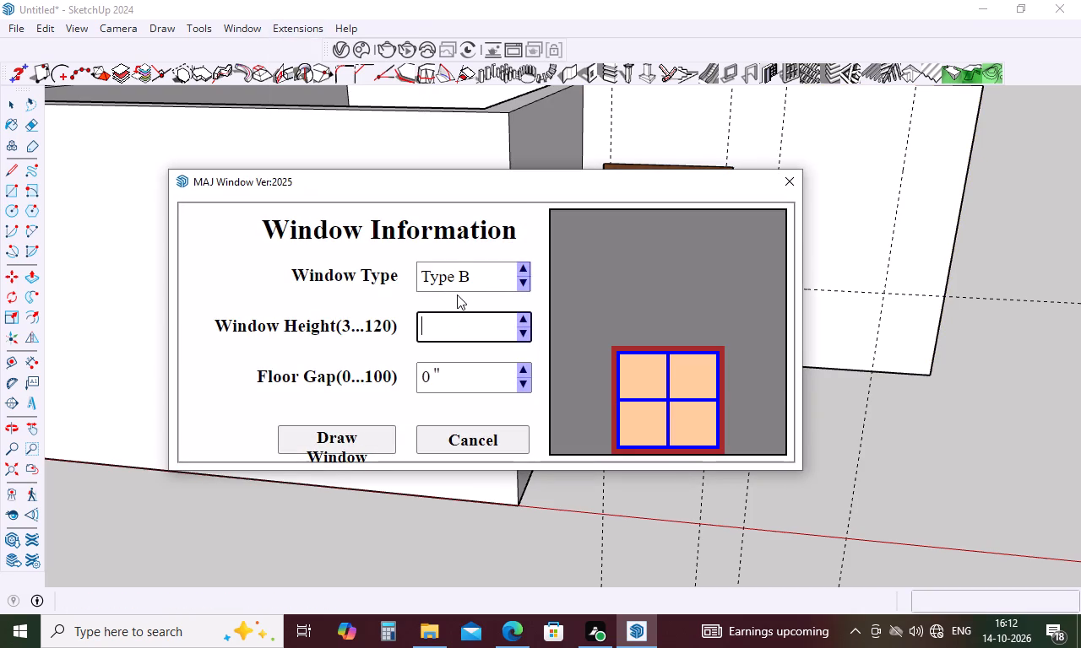
pyautogui.press('4')
pyautogui.press('8')
pyautogui.hotkey('shift', '"')
pyautogui.press('Return')
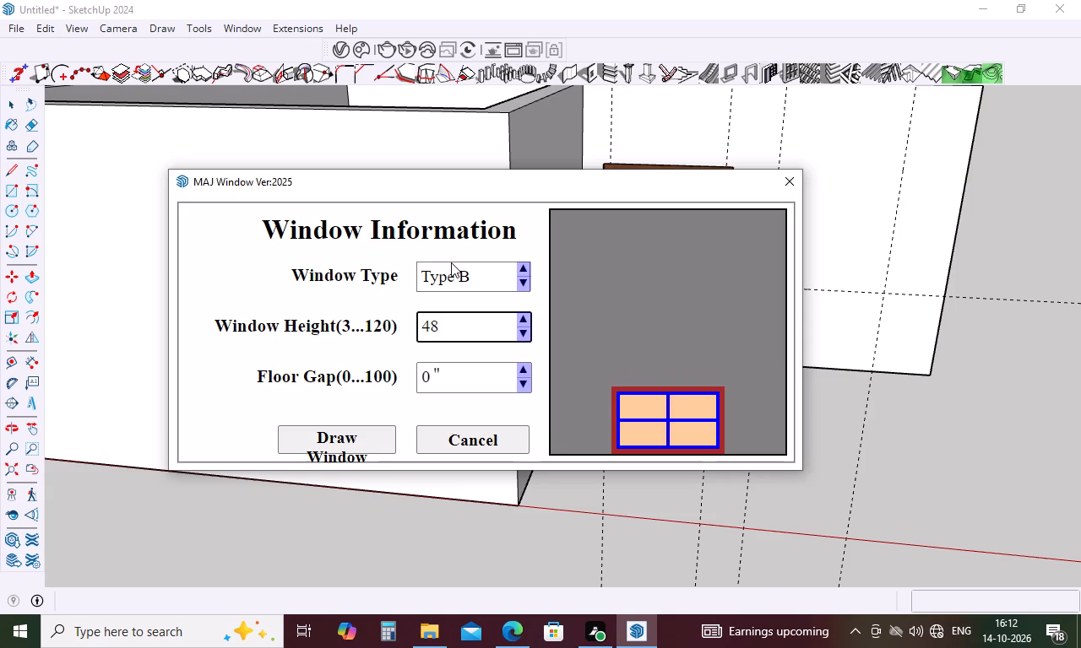
pyautogui.click(356, 436)
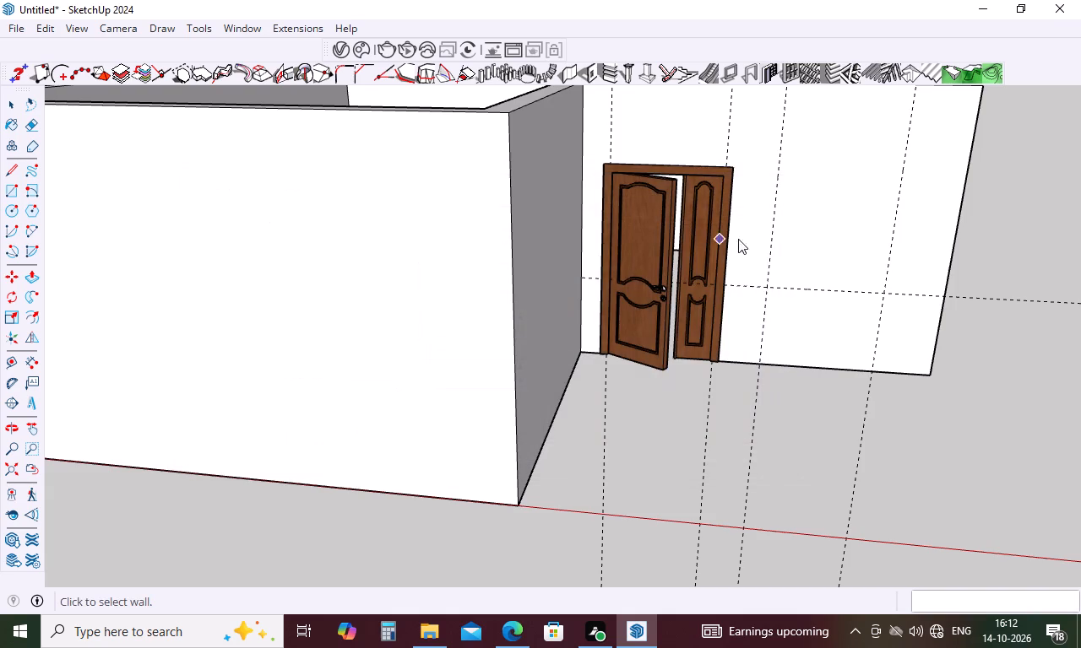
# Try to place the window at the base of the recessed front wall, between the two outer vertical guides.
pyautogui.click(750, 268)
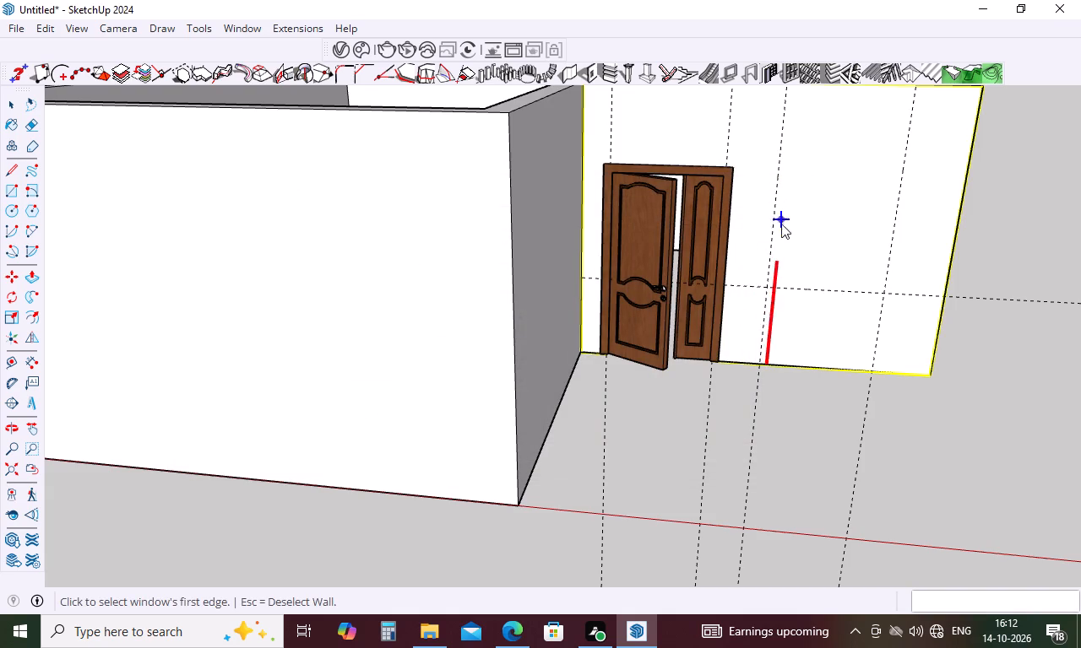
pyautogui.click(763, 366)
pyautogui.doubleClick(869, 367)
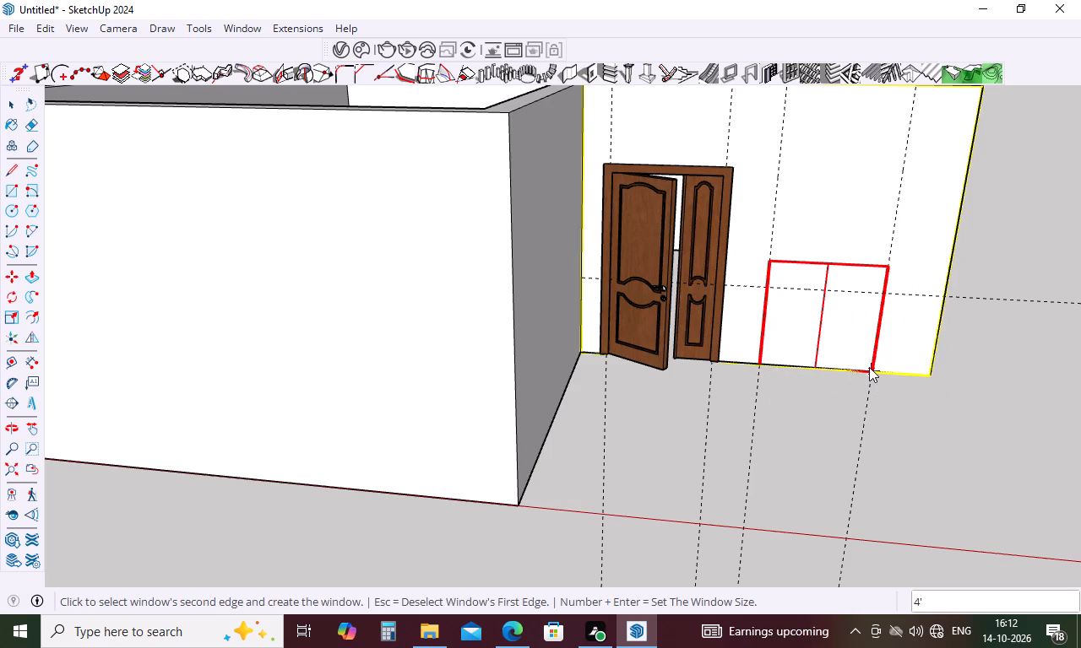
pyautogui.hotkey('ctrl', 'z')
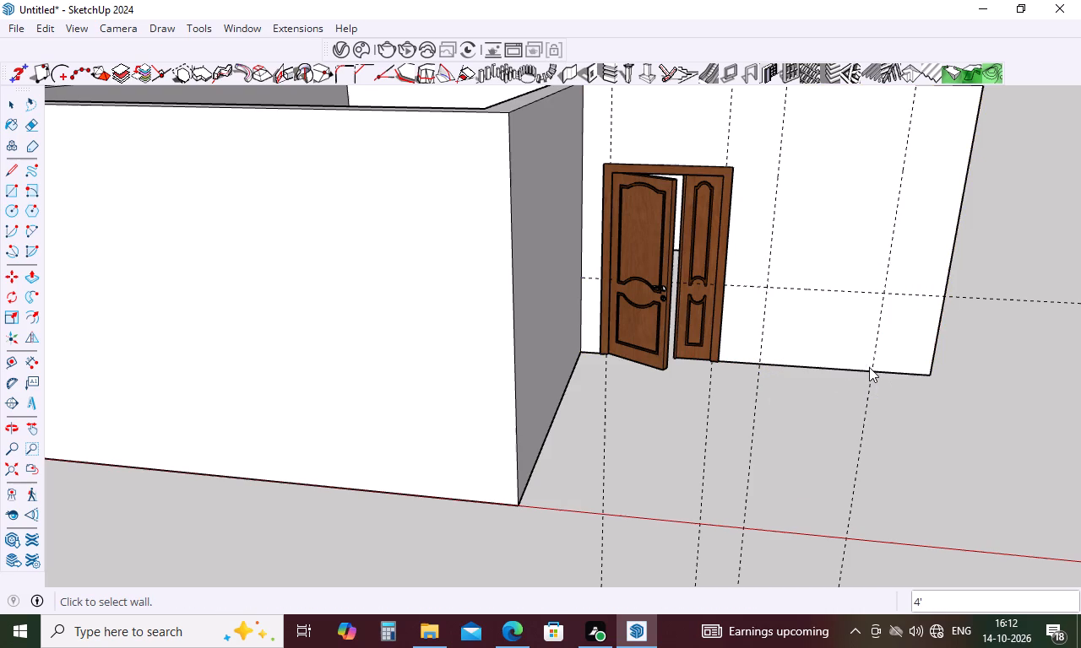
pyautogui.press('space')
# Place a 4' wide Type B window with a 36" floor gap on the recessed front wall, between the two outer vertical guides.
pyautogui.click(296, 27)
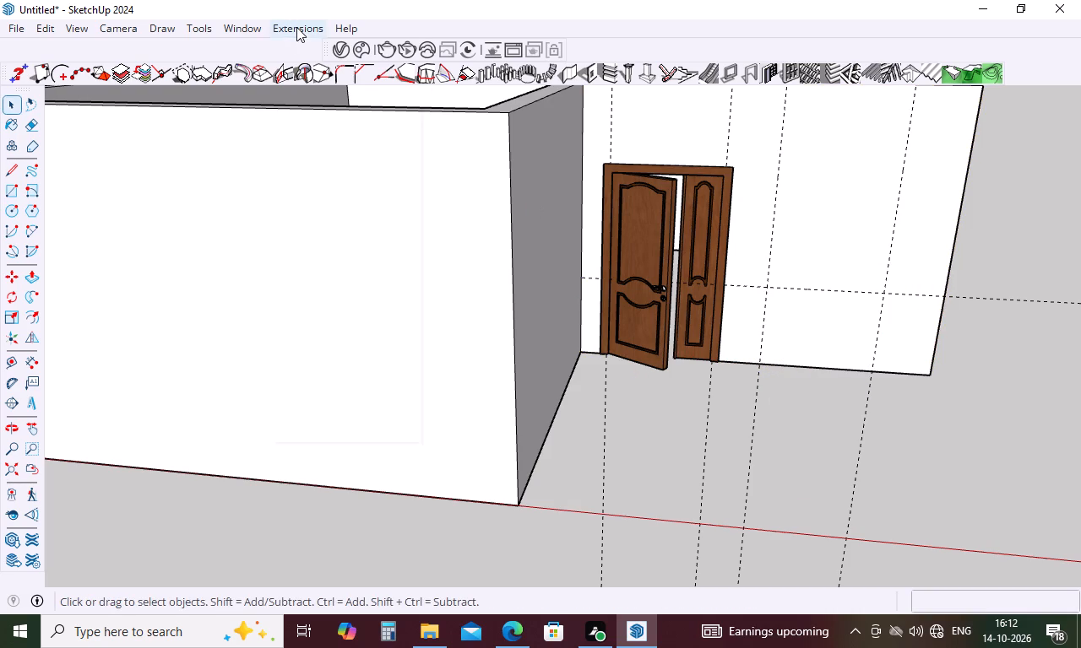
pyautogui.click(330, 308)
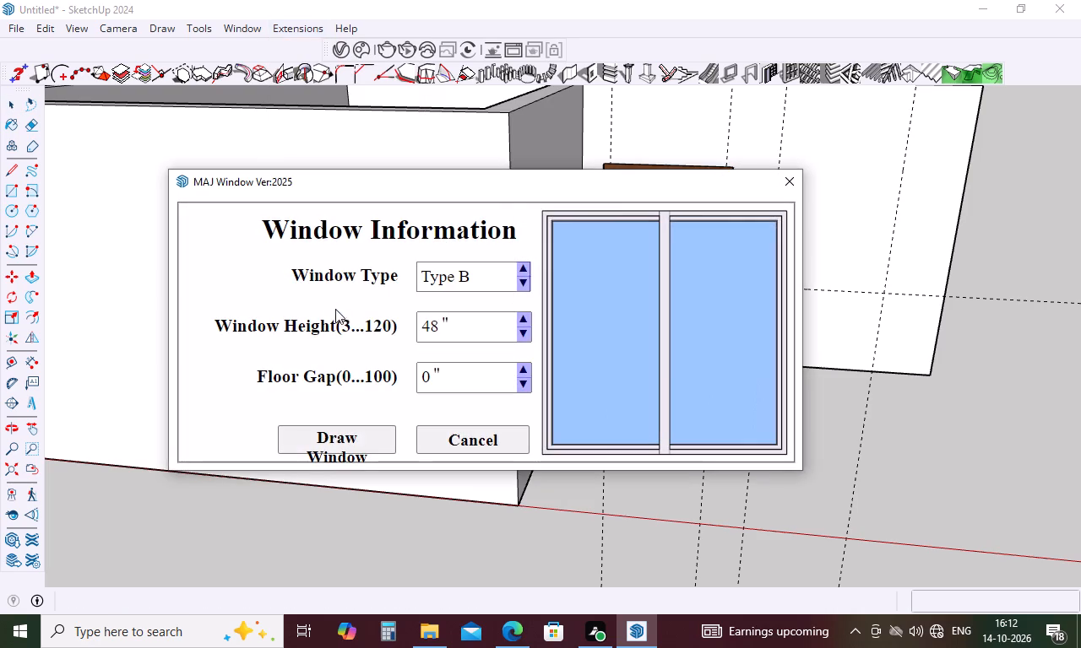
pyautogui.click(452, 381)
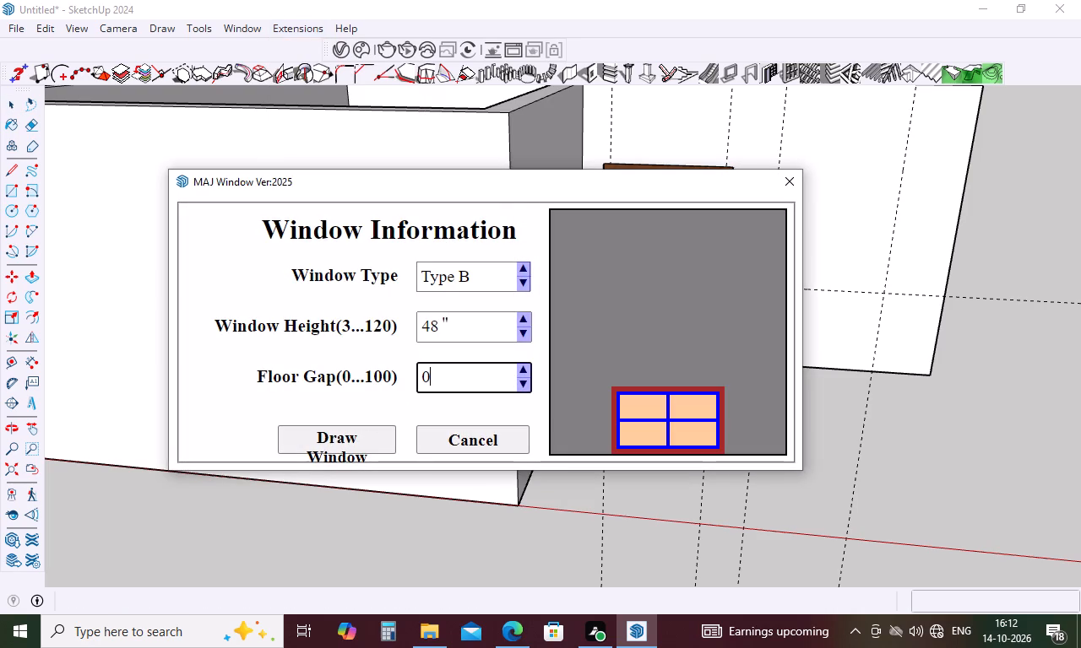
pyautogui.press('BackSpace')
pyautogui.press('3')
pyautogui.press('6')
pyautogui.hotkey('shift', '"')
pyautogui.click(355, 435)
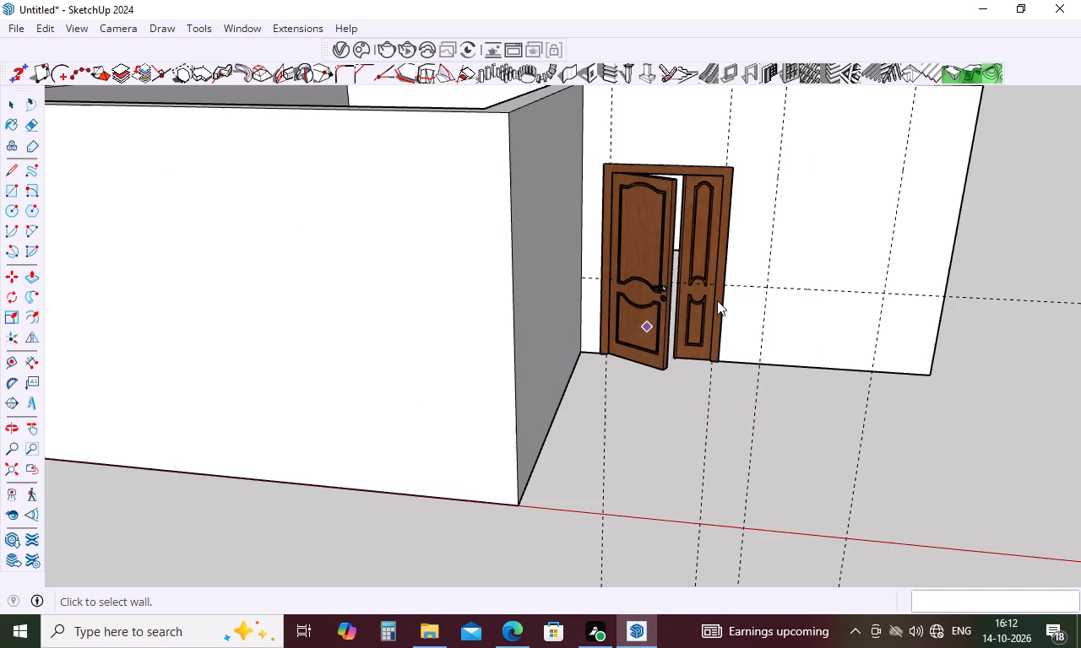
pyautogui.click(752, 257)
pyautogui.click(767, 287)
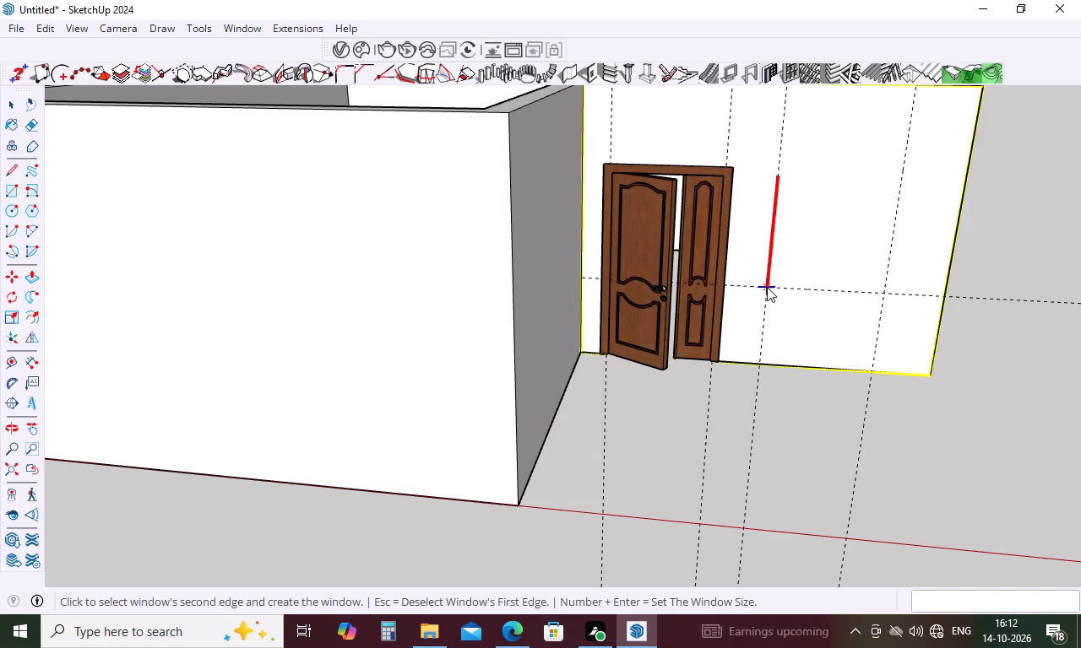
pyautogui.doubleClick(888, 293)
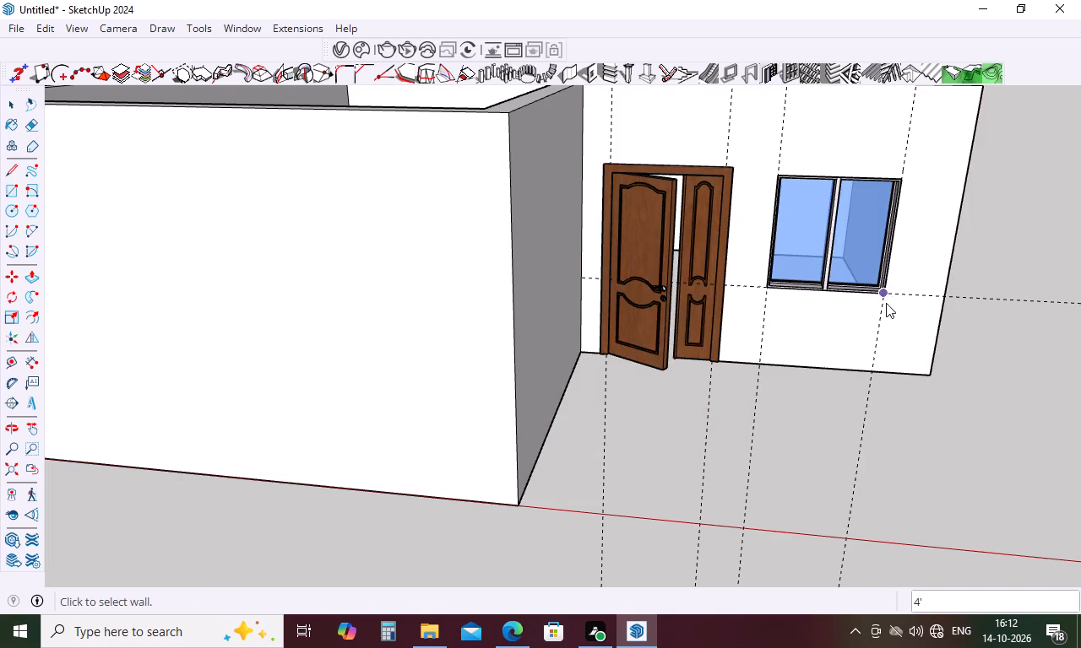
pyautogui.press('space')
# Examine the house facade in the reference image and compare it with the modelled ground-floor walls, door and window.
pyautogui.scroll(-4, 759, 369)
pyautogui.moveTo(672, 376); pyautogui.dragTo(991, 336, button='middle')
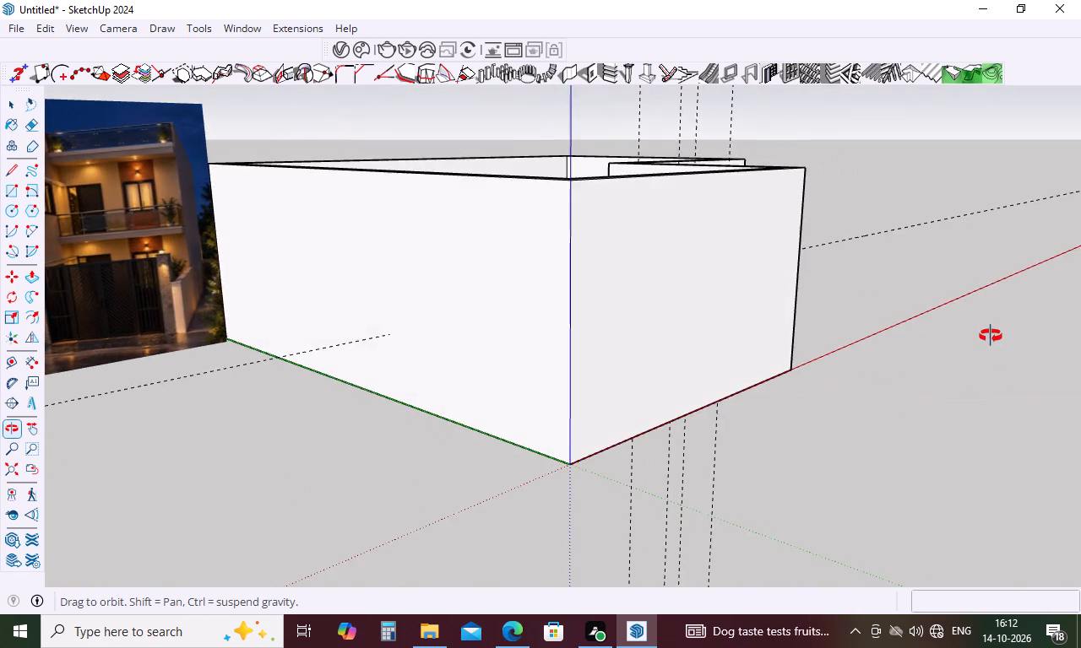
pyautogui.moveTo(991, 336); pyautogui.dragTo(884, 312, button='middle')
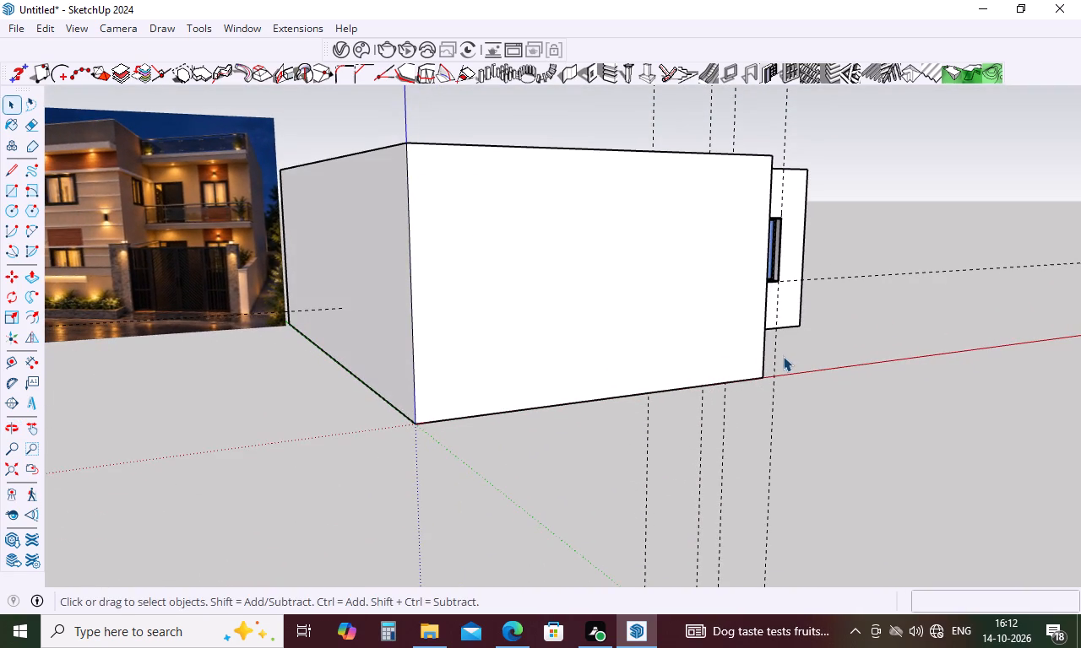
pyautogui.scroll(-5, 783, 356)
pyautogui.moveTo(491, 363); pyautogui.dragTo(609, 339, button='middle')
pyautogui.scroll(5, 331, 282)
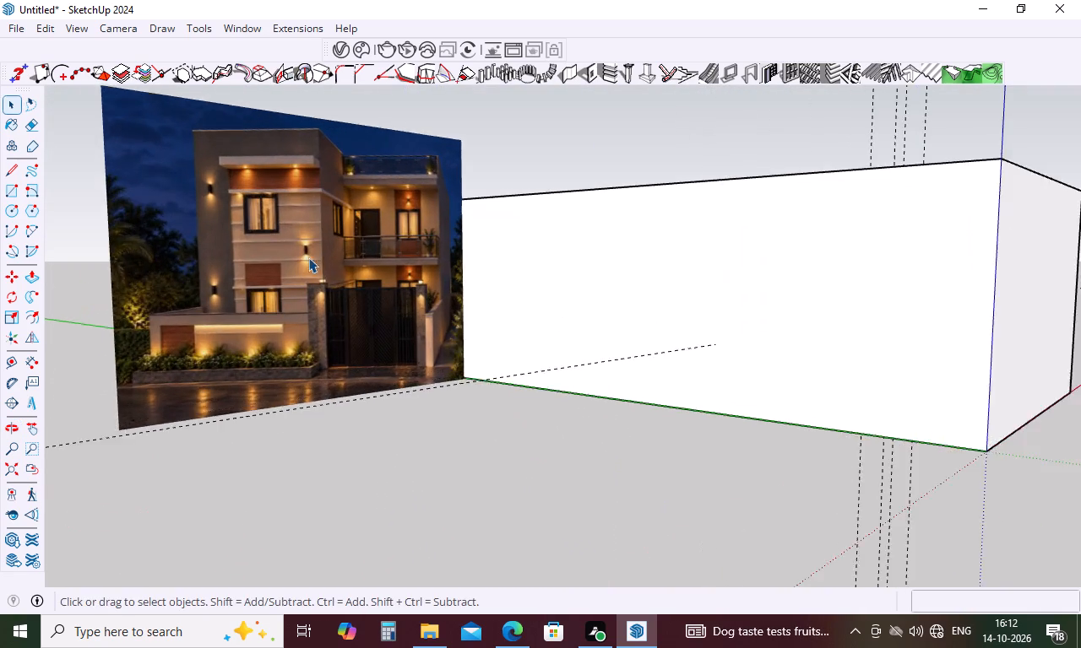
pyautogui.scroll(1, 325, 246)
pyautogui.moveTo(325, 246); pyautogui.dragTo(278, 260, button='middle')
pyautogui.scroll(4, 213, 170)
pyautogui.moveTo(349, 208); pyautogui.dragTo(316, 199, button='middle')
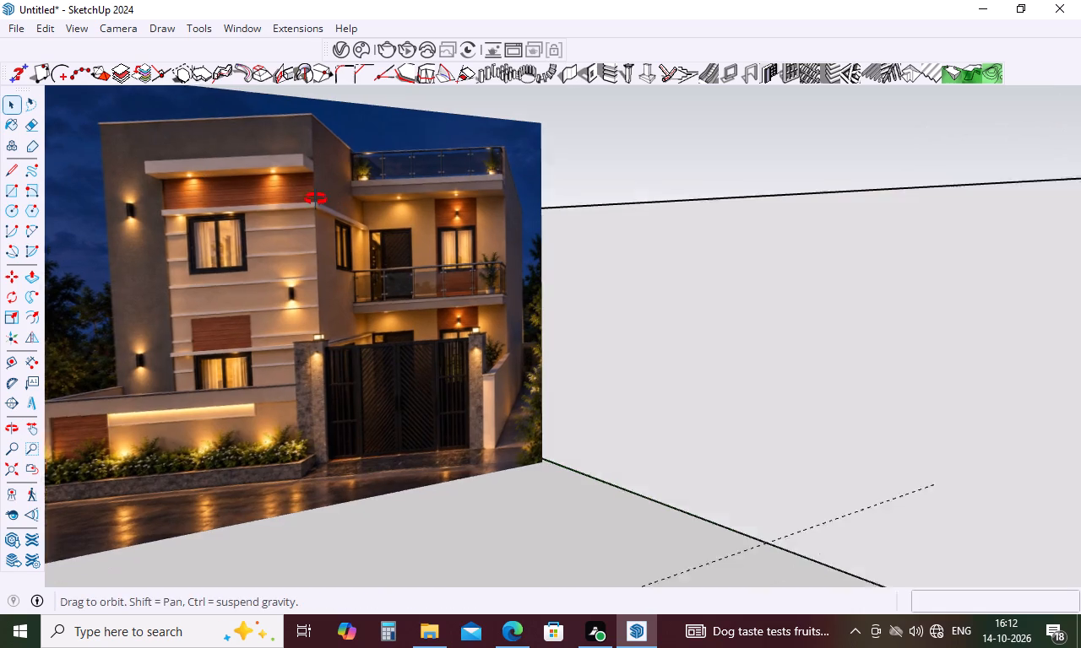
pyautogui.moveTo(316, 199); pyautogui.dragTo(281, 200, button='middle')
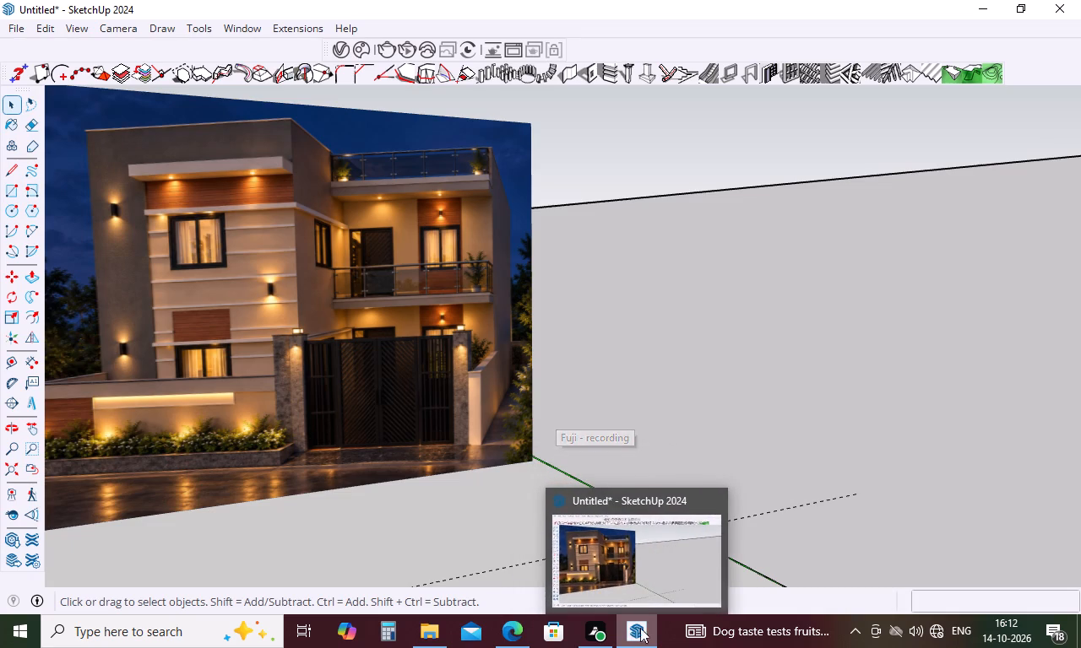
pyautogui.scroll(-8, 608, 367)
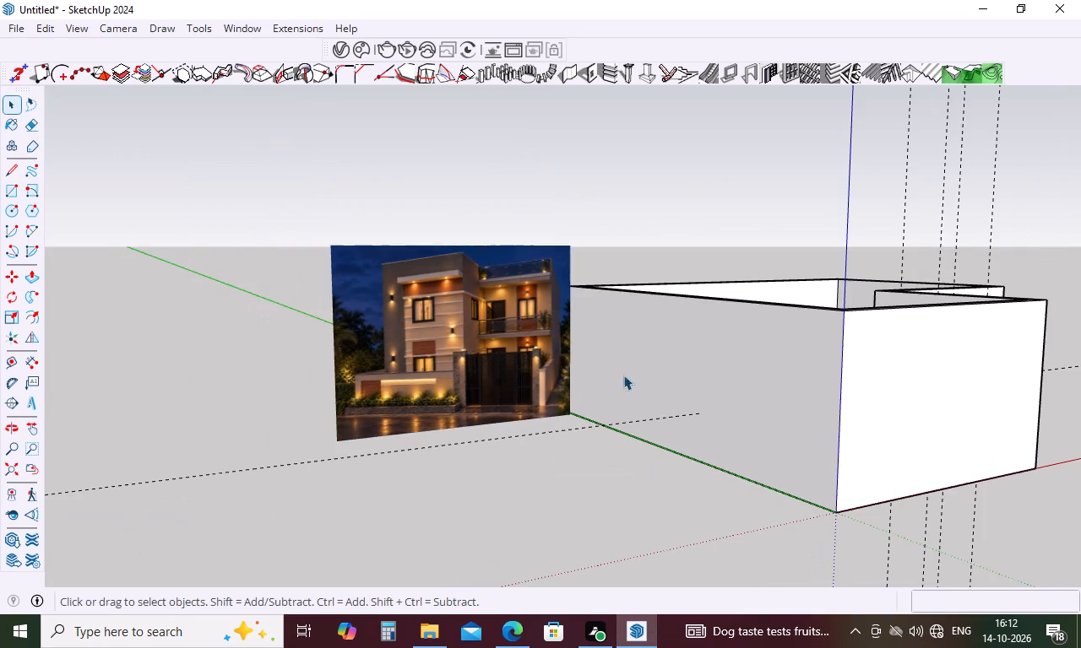
pyautogui.moveTo(767, 452); pyautogui.dragTo(571, 474, button='middle')
pyautogui.scroll(-4, 571, 474)
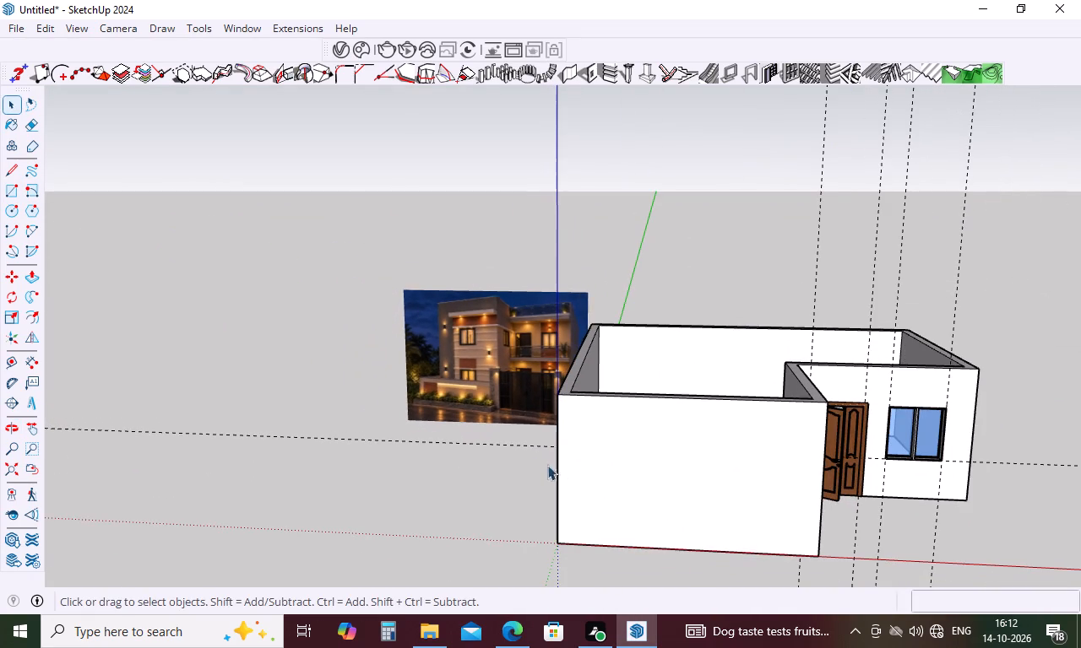
# Move the reference image forward so its lower corner nearest the house meets the origin at the front wall's corner.
pyautogui.press('m')
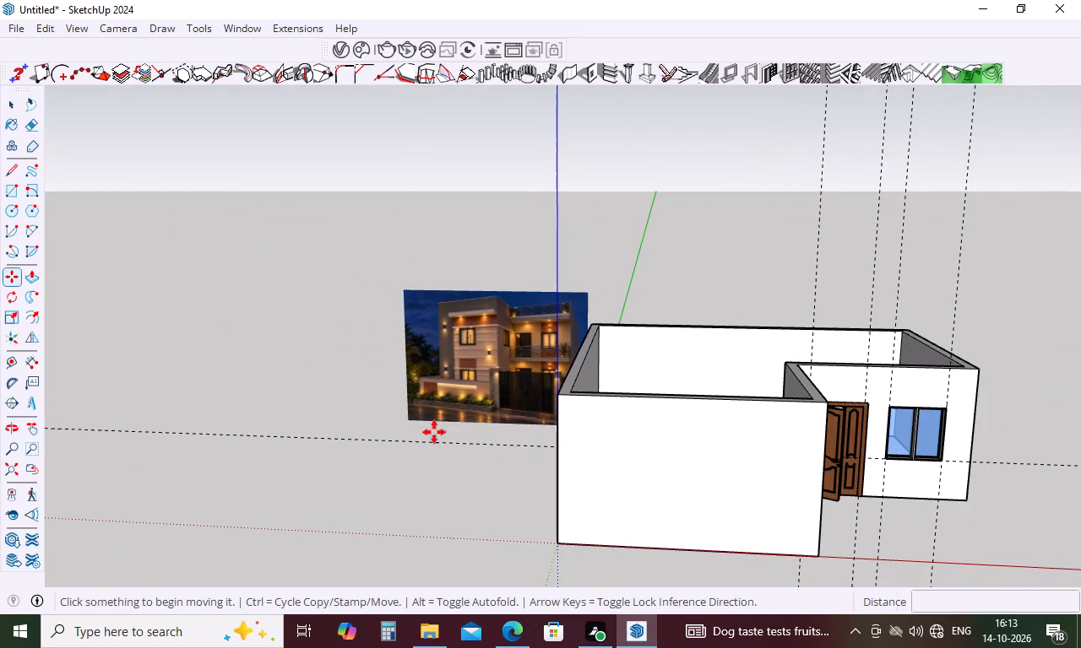
pyautogui.moveTo(454, 423); pyautogui.dragTo(551, 408, button='middle')
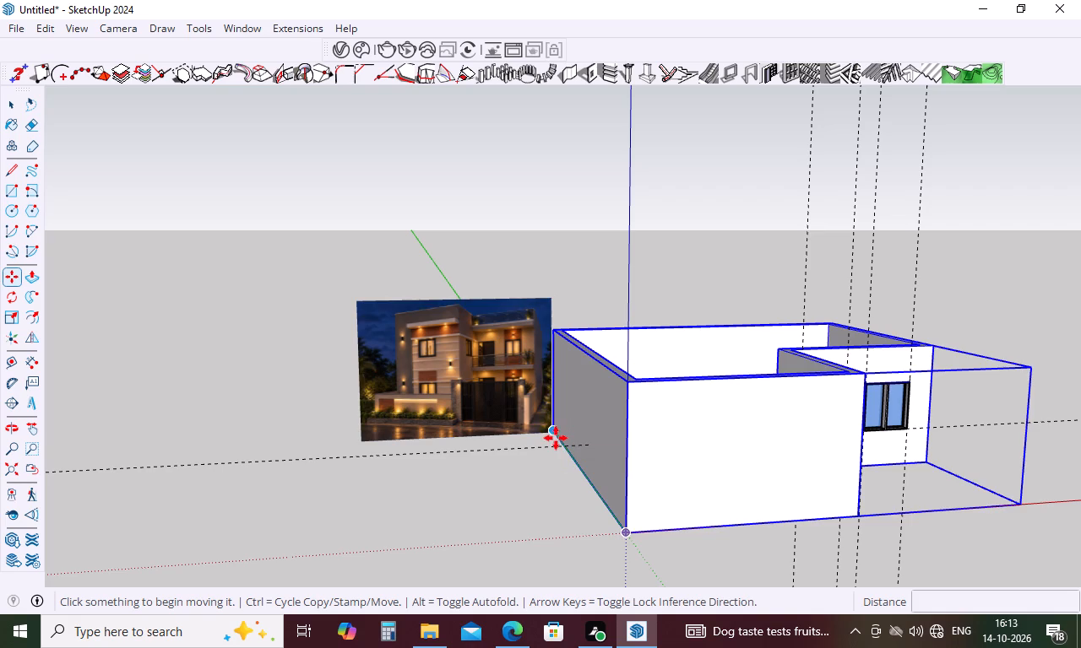
pyautogui.click(551, 429)
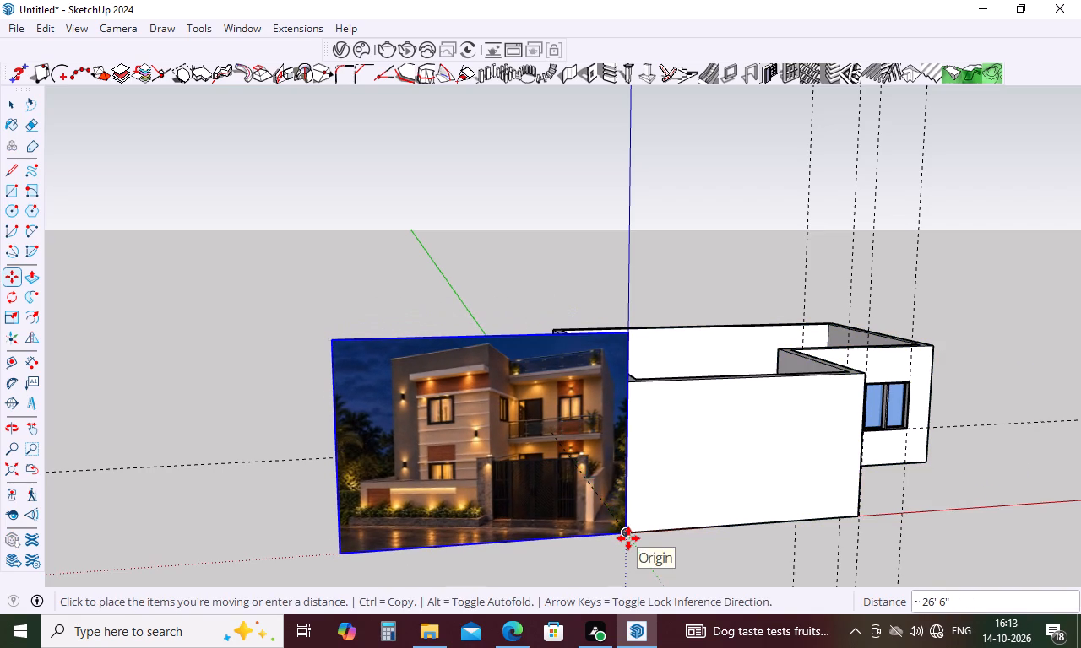
pyautogui.click(598, 539)
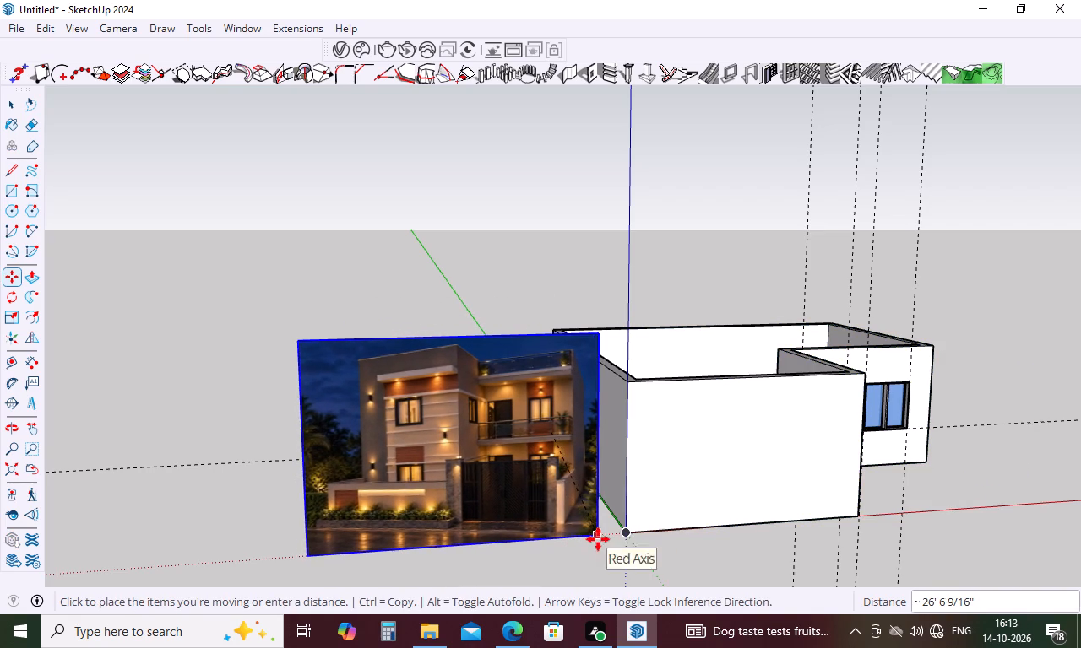
pyautogui.moveTo(687, 536); pyautogui.dragTo(546, 508, button='middle')
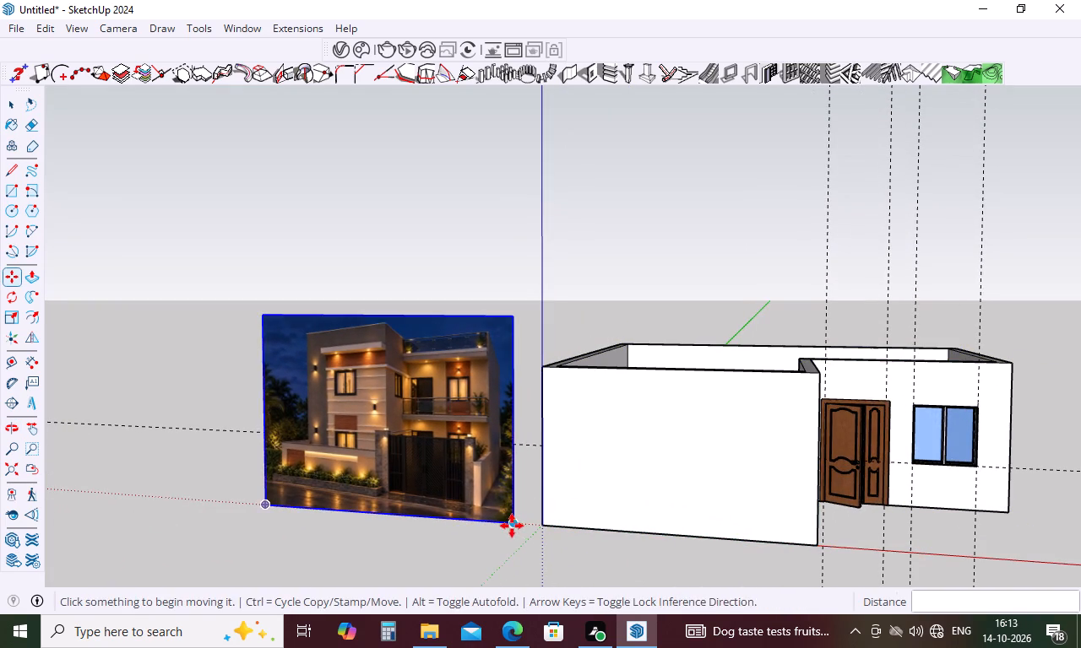
pyautogui.click(512, 526)
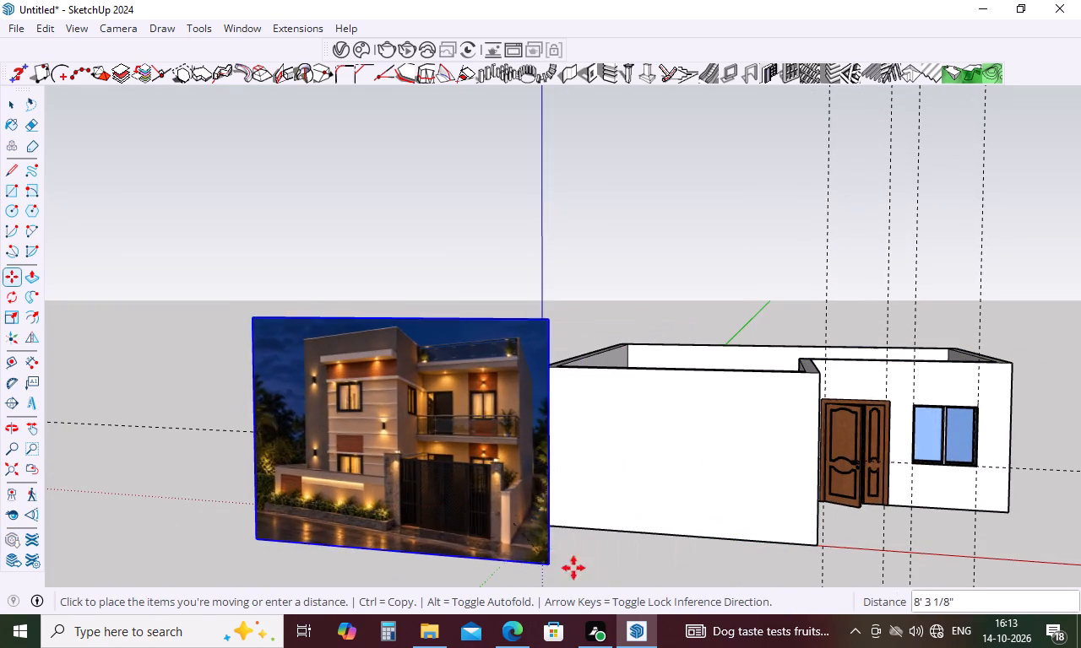
pyautogui.click(696, 575)
pyautogui.moveTo(741, 561); pyautogui.dragTo(774, 545, button='middle')
pyautogui.scroll(3, 762, 548)
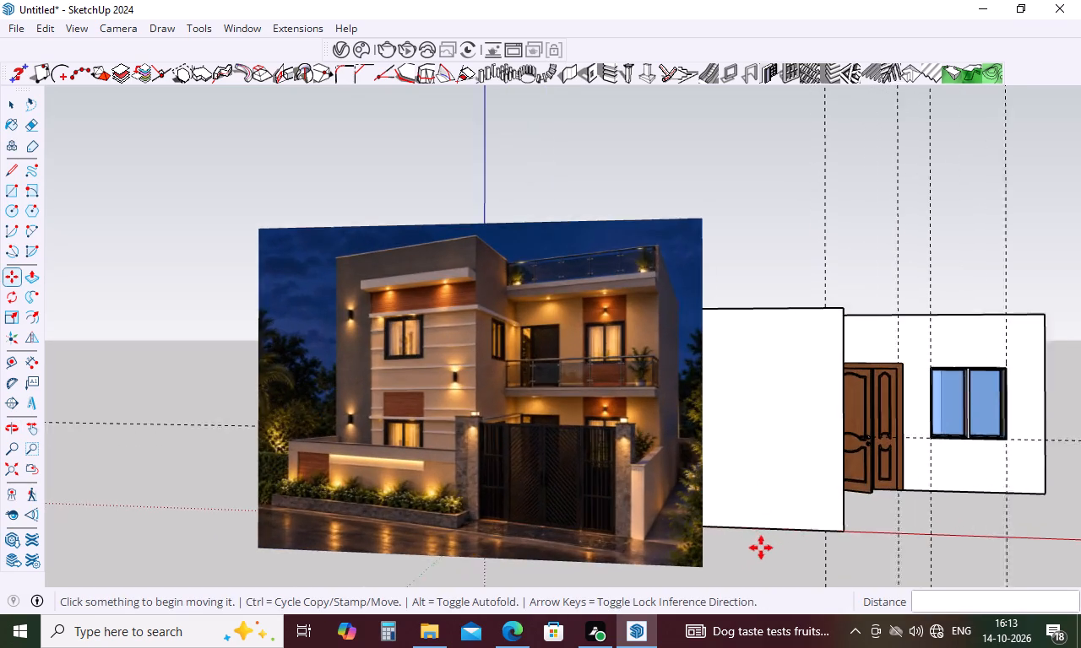
pyautogui.scroll(1, 761, 548)
pyautogui.moveTo(752, 505); pyautogui.dragTo(741, 580, button='middle')
pyautogui.scroll(-5, 740, 483)
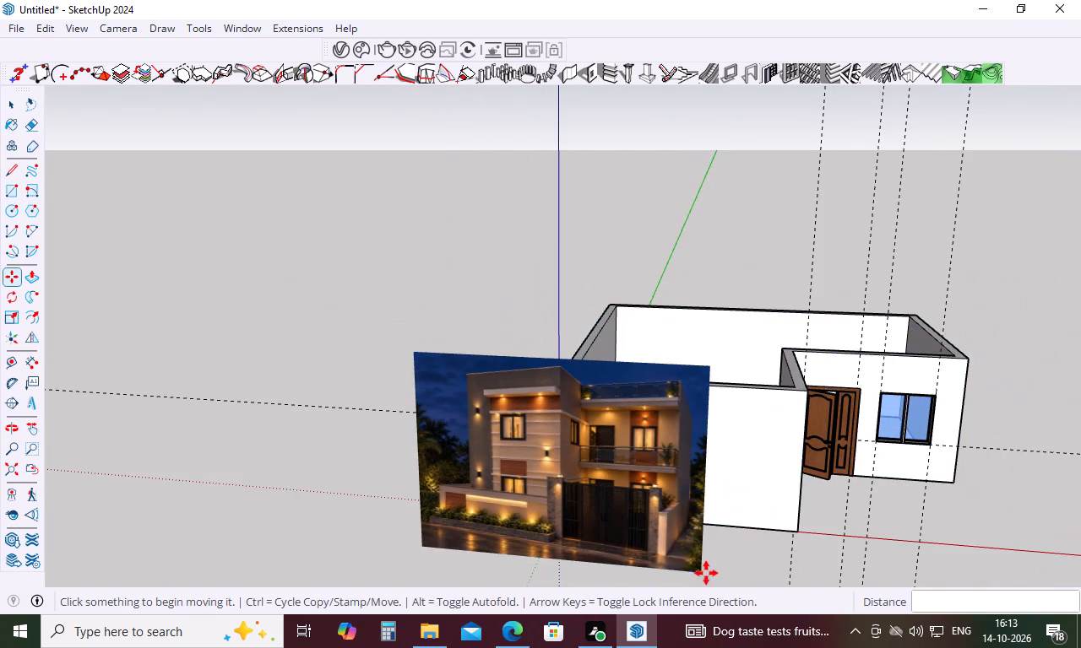
pyautogui.click(699, 573)
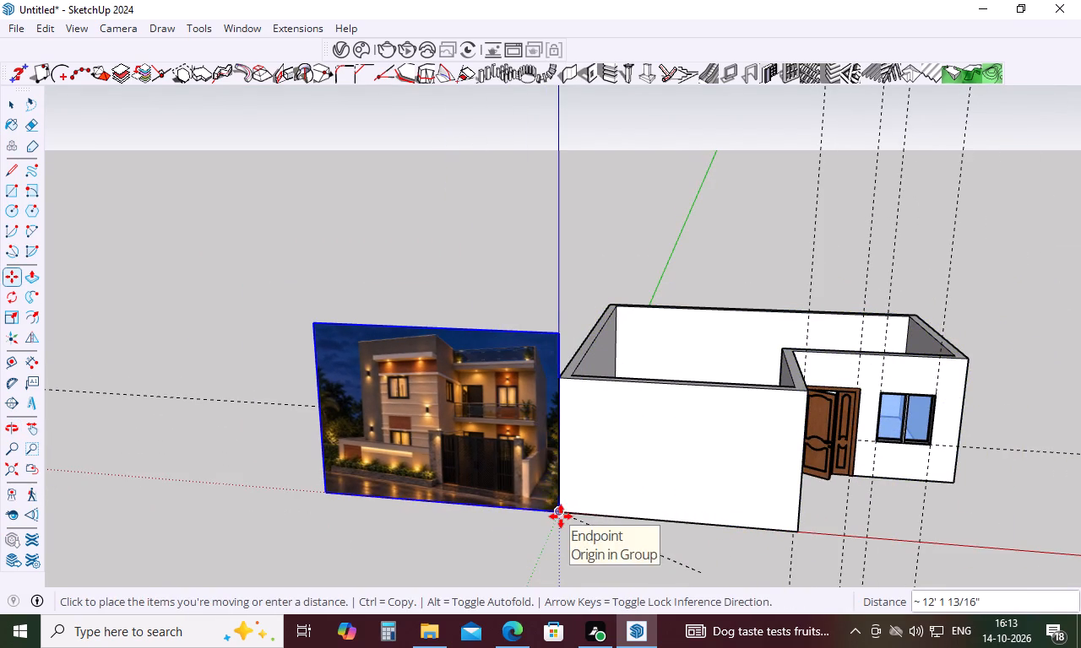
pyautogui.click(561, 516)
pyautogui.moveTo(633, 526); pyautogui.dragTo(708, 525, button='middle')
pyautogui.press('space')
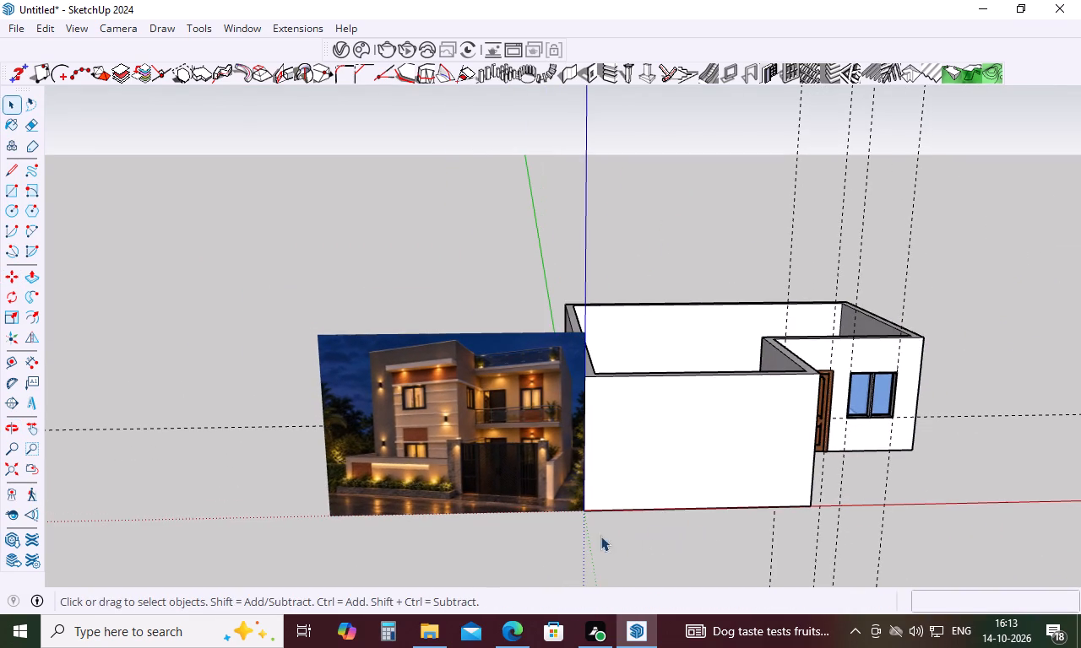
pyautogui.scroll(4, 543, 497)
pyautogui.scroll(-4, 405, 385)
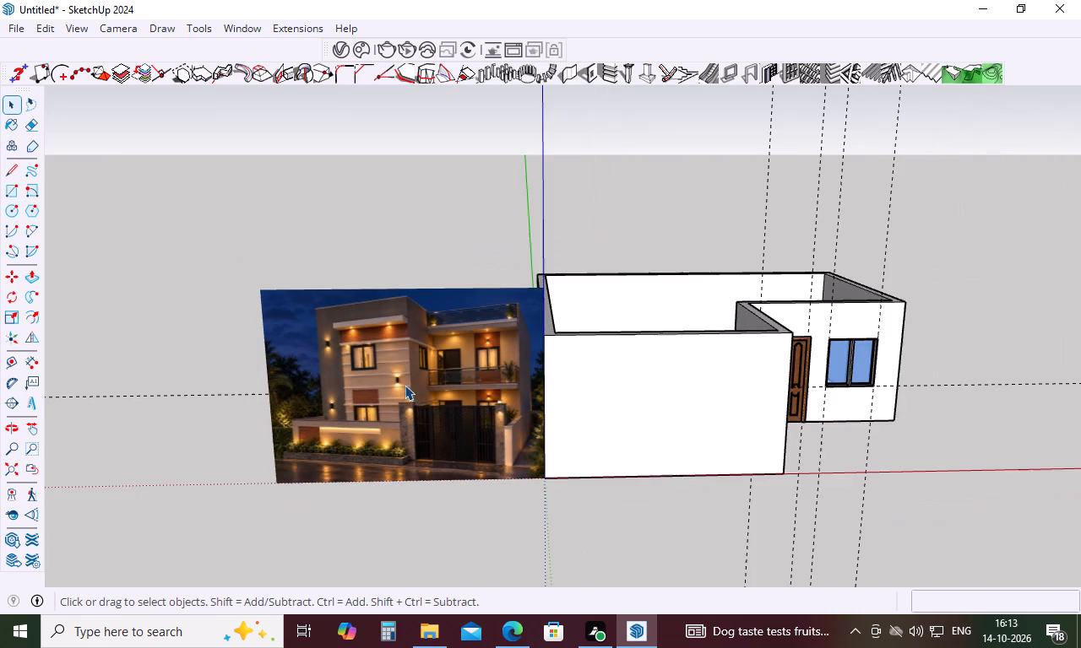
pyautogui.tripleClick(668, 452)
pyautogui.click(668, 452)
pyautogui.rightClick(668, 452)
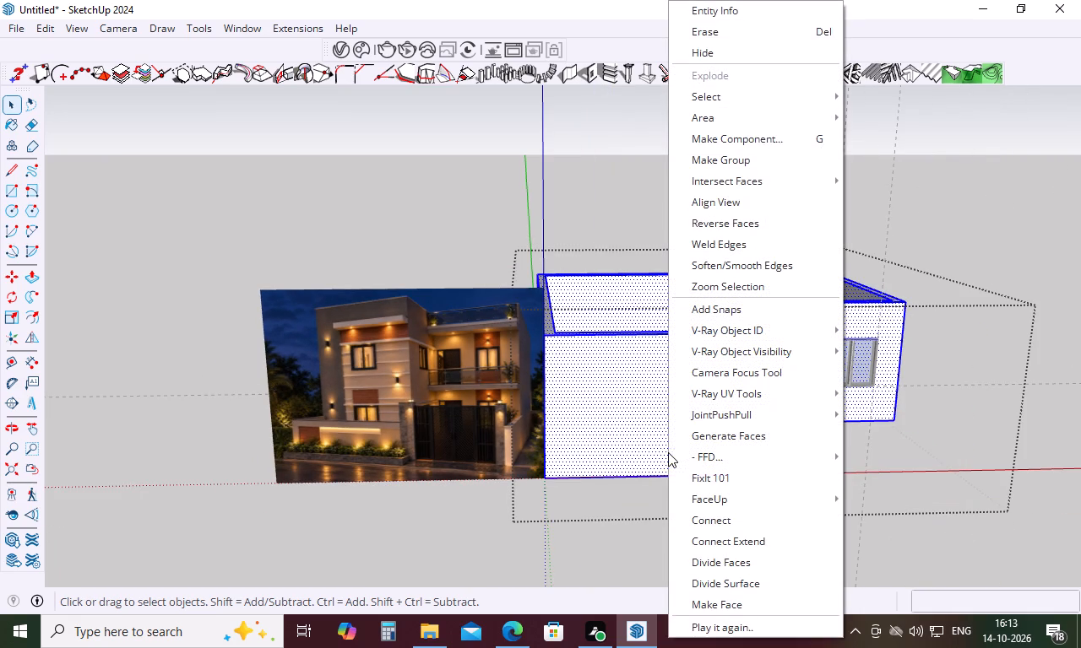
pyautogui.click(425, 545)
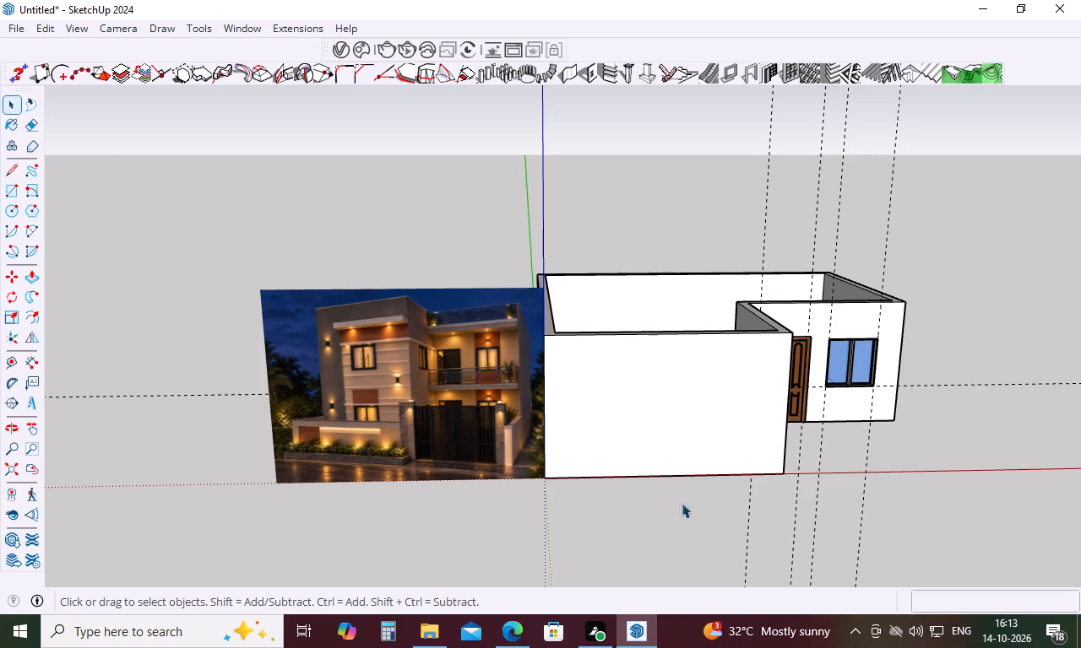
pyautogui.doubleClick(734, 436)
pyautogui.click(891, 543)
# Examine the upper floor, balcony and roofline in the reference image against the modelled ground floor.
pyautogui.moveTo(395, 434); pyautogui.dragTo(477, 410, button='middle')
pyautogui.scroll(5, 530, 309)
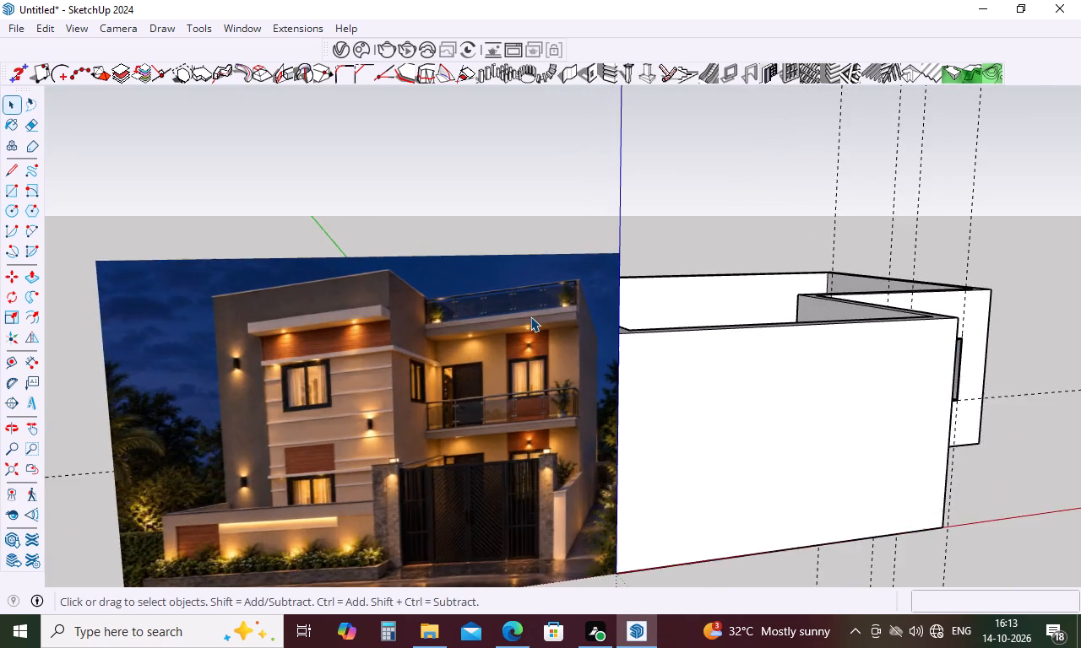
pyautogui.scroll(5, 530, 317)
pyautogui.scroll(-4, 530, 317)
pyautogui.moveTo(521, 465); pyautogui.dragTo(523, 423, button='middle')
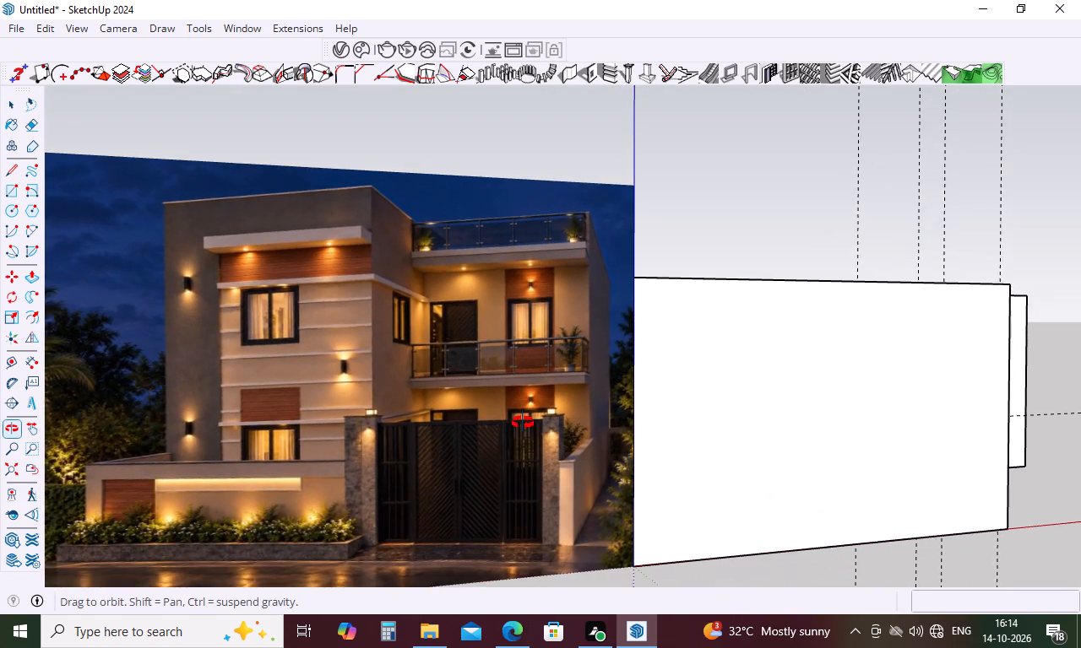
pyautogui.moveTo(523, 423); pyautogui.dragTo(511, 429, button='middle')
pyautogui.scroll(-5, 510, 426)
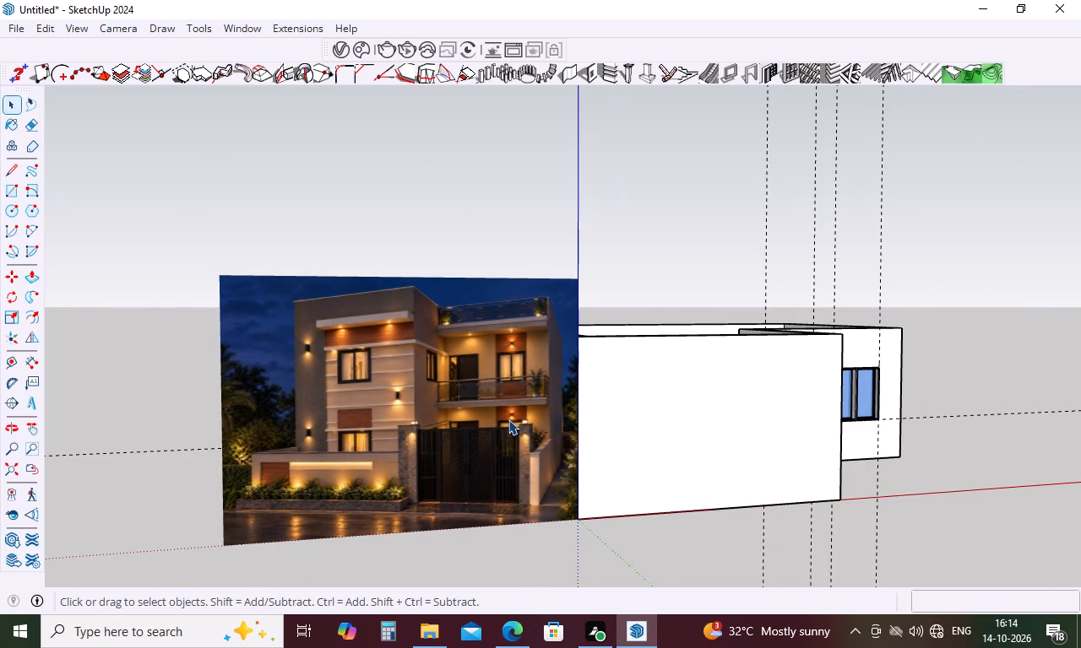
pyautogui.scroll(4, 388, 359)
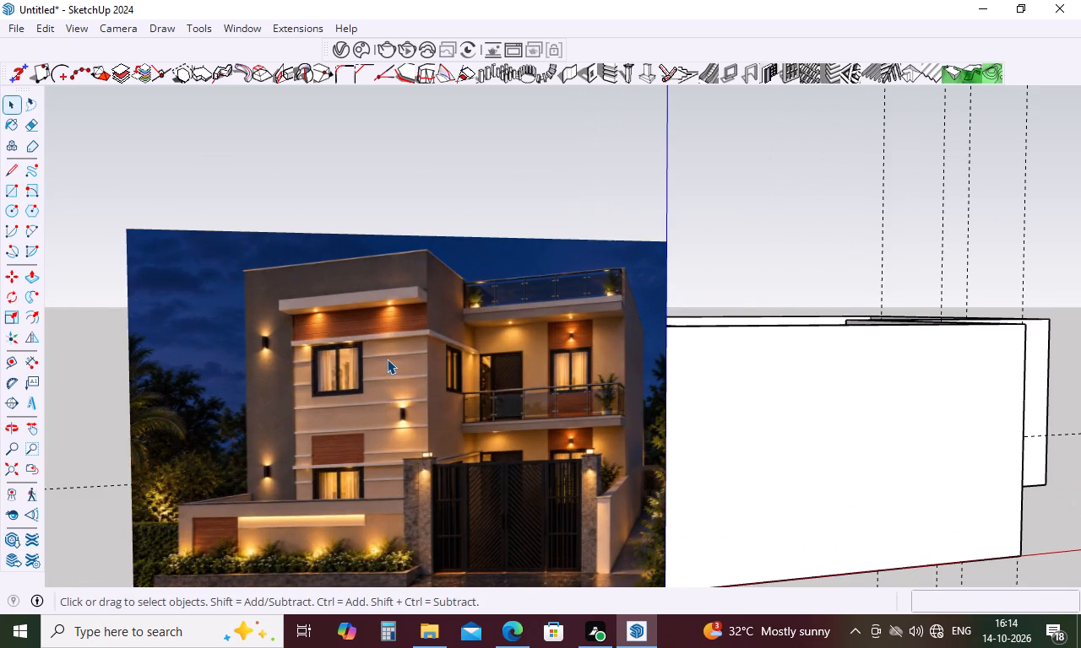
pyautogui.scroll(-6, 387, 359)
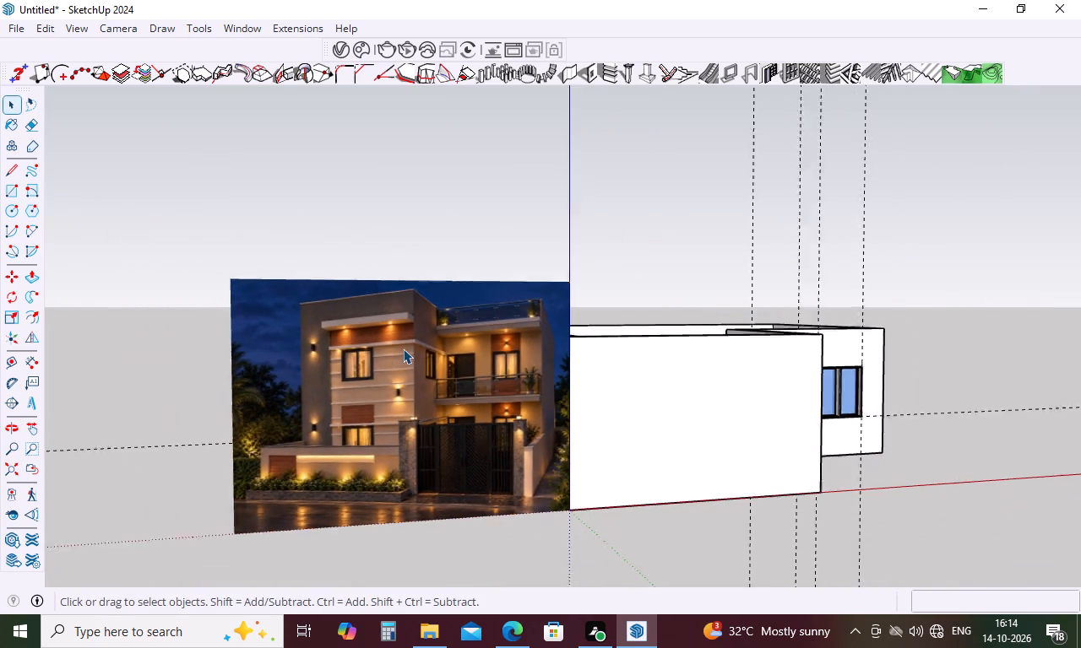
pyautogui.scroll(-3, 403, 348)
pyautogui.moveTo(617, 365); pyautogui.dragTo(553, 408, button='middle')
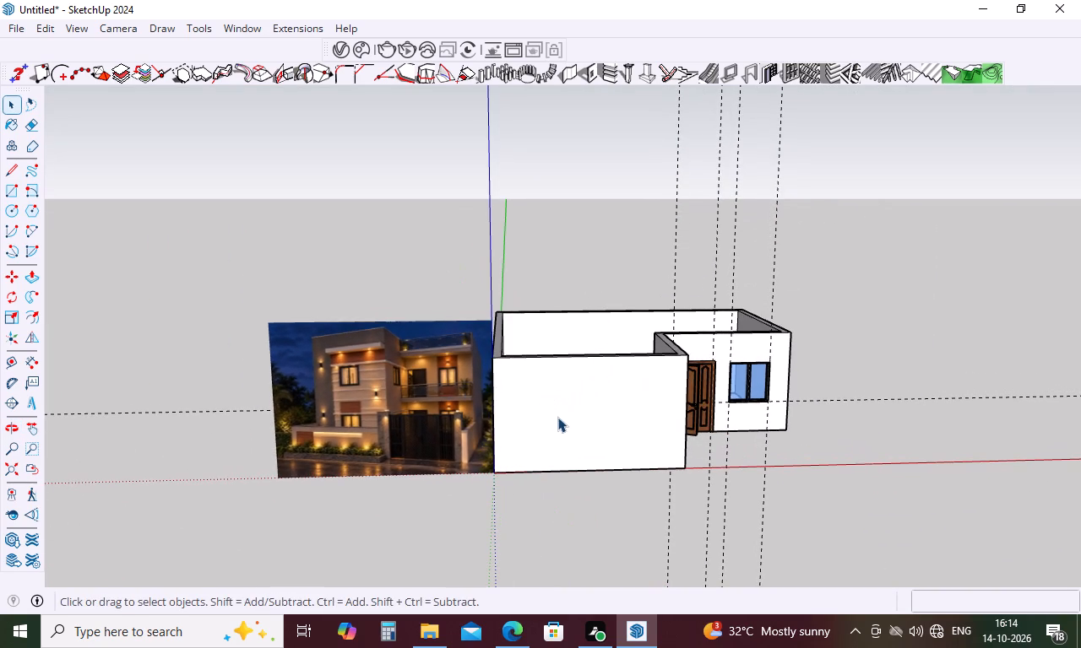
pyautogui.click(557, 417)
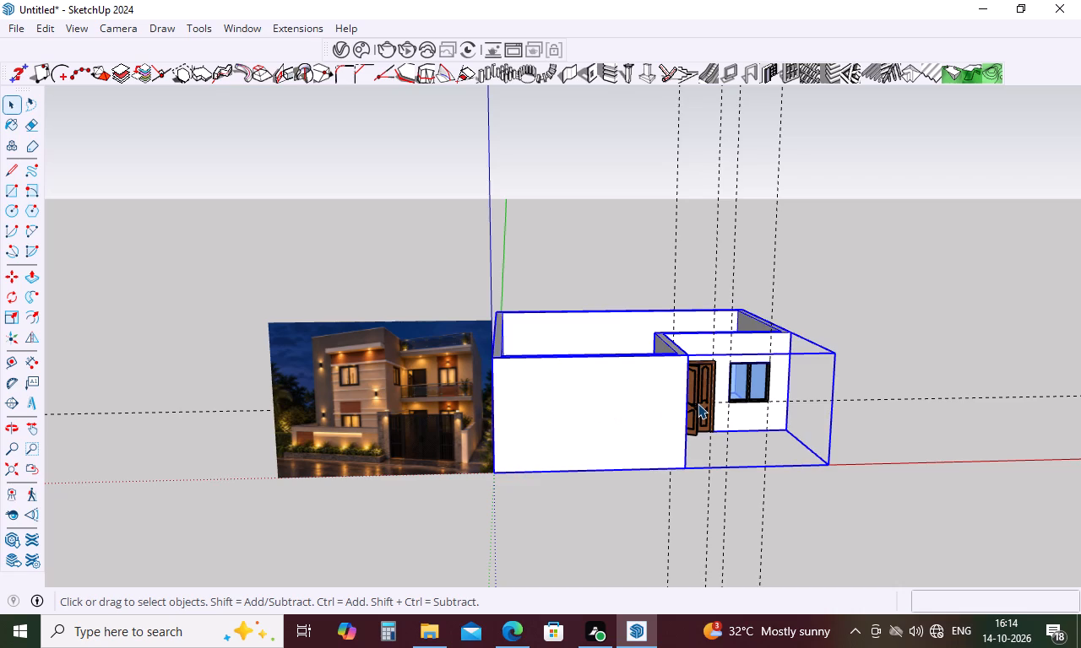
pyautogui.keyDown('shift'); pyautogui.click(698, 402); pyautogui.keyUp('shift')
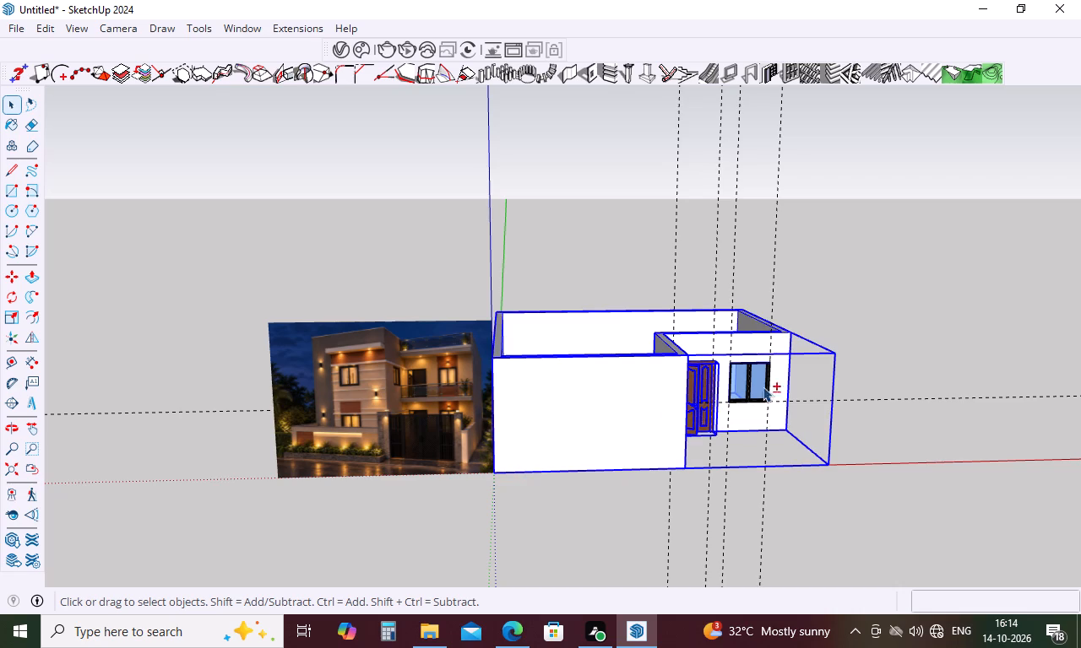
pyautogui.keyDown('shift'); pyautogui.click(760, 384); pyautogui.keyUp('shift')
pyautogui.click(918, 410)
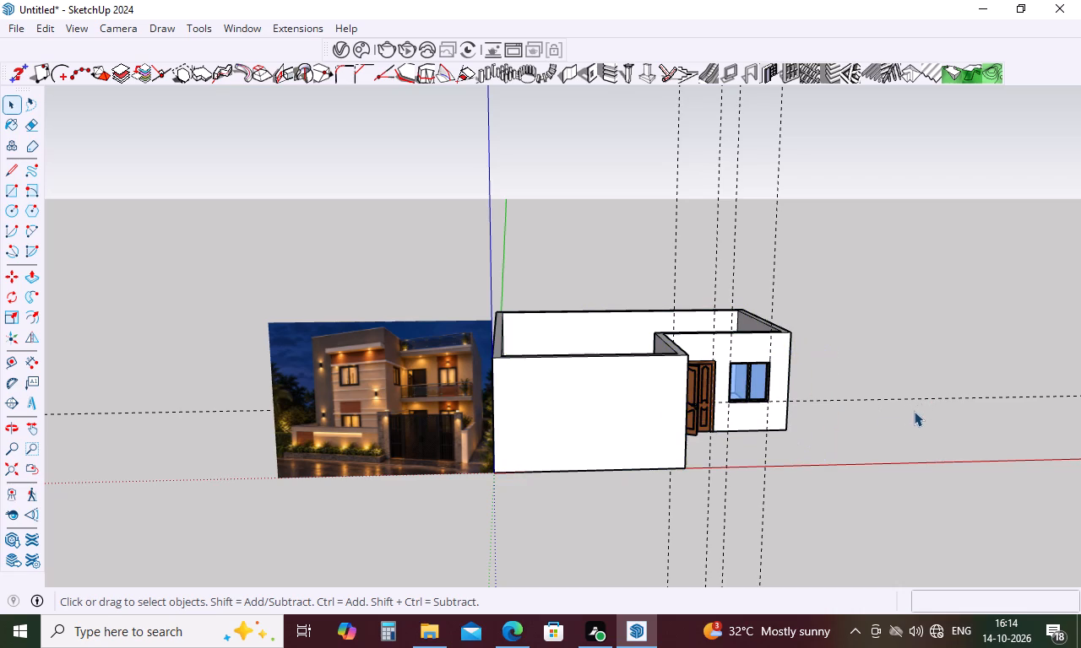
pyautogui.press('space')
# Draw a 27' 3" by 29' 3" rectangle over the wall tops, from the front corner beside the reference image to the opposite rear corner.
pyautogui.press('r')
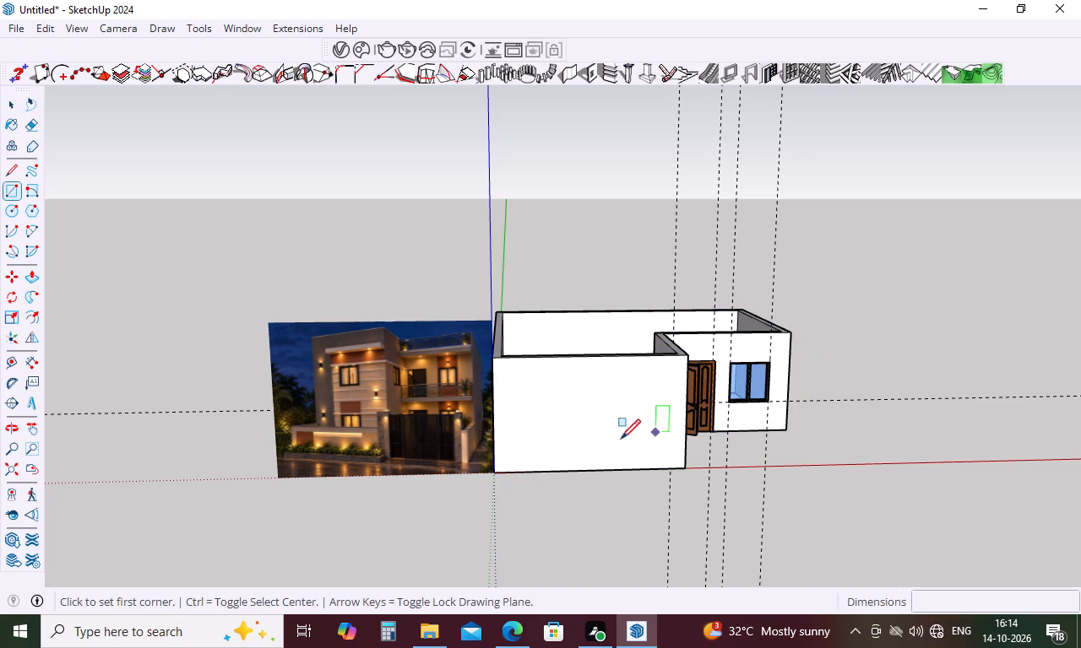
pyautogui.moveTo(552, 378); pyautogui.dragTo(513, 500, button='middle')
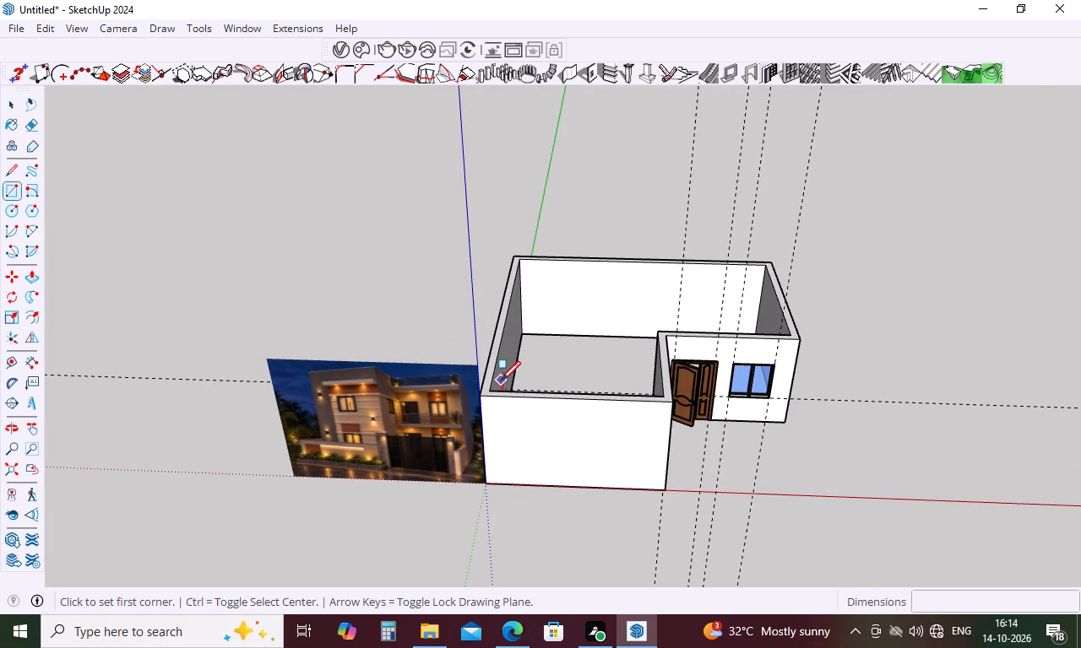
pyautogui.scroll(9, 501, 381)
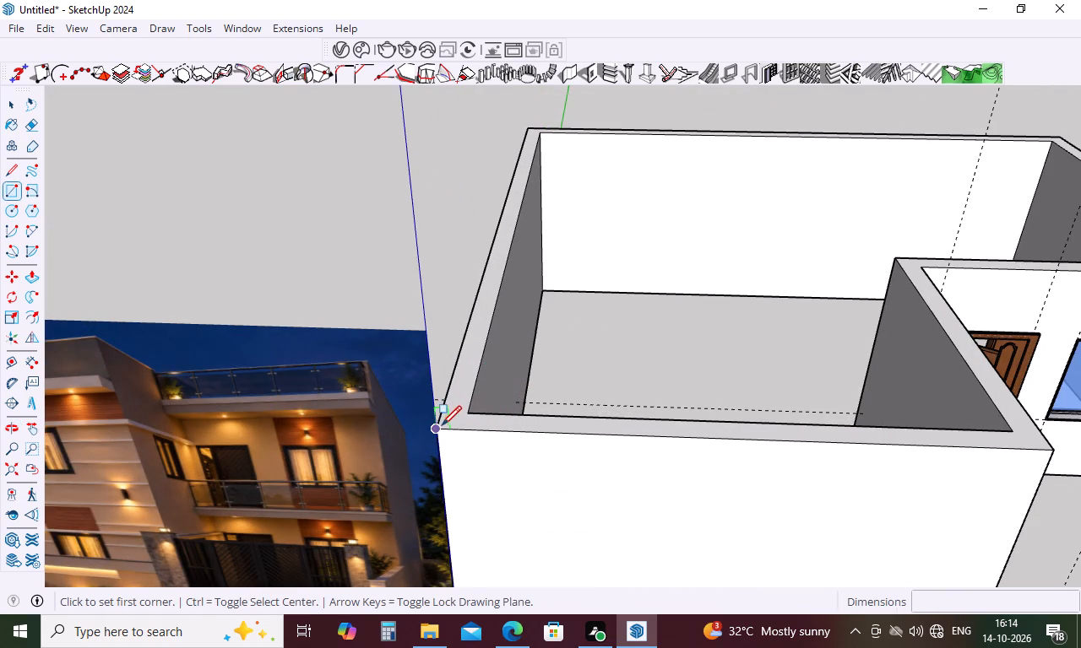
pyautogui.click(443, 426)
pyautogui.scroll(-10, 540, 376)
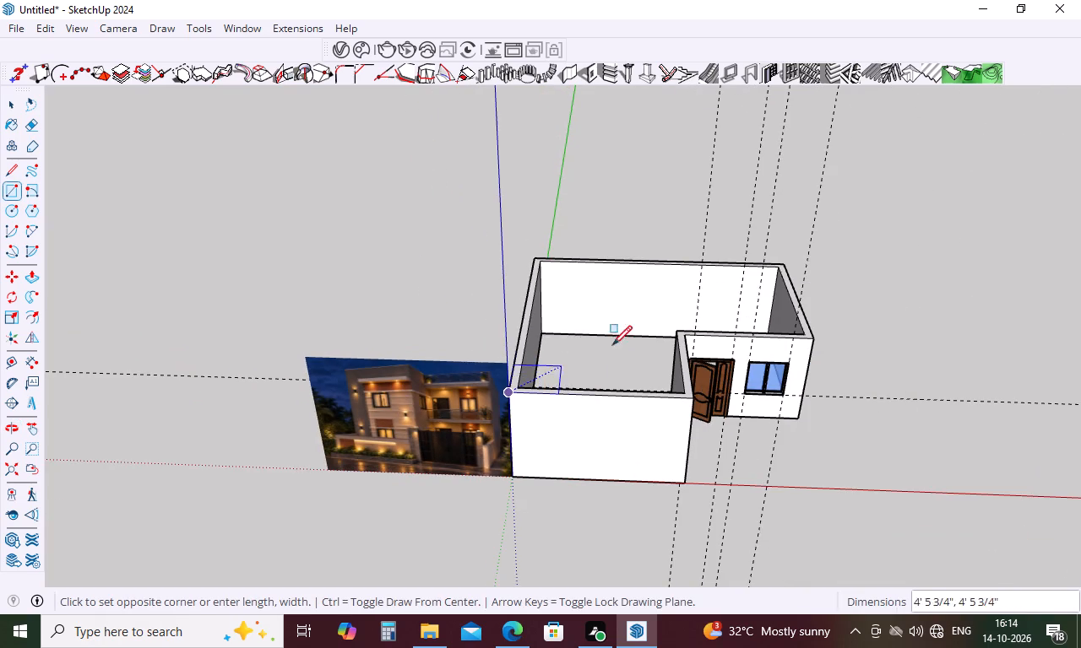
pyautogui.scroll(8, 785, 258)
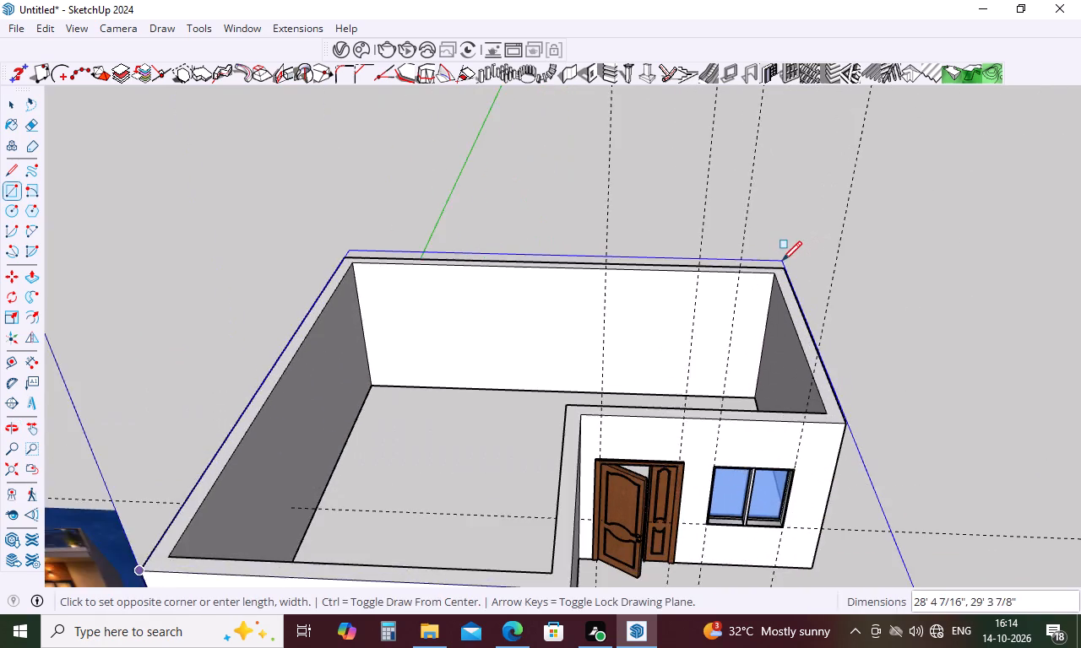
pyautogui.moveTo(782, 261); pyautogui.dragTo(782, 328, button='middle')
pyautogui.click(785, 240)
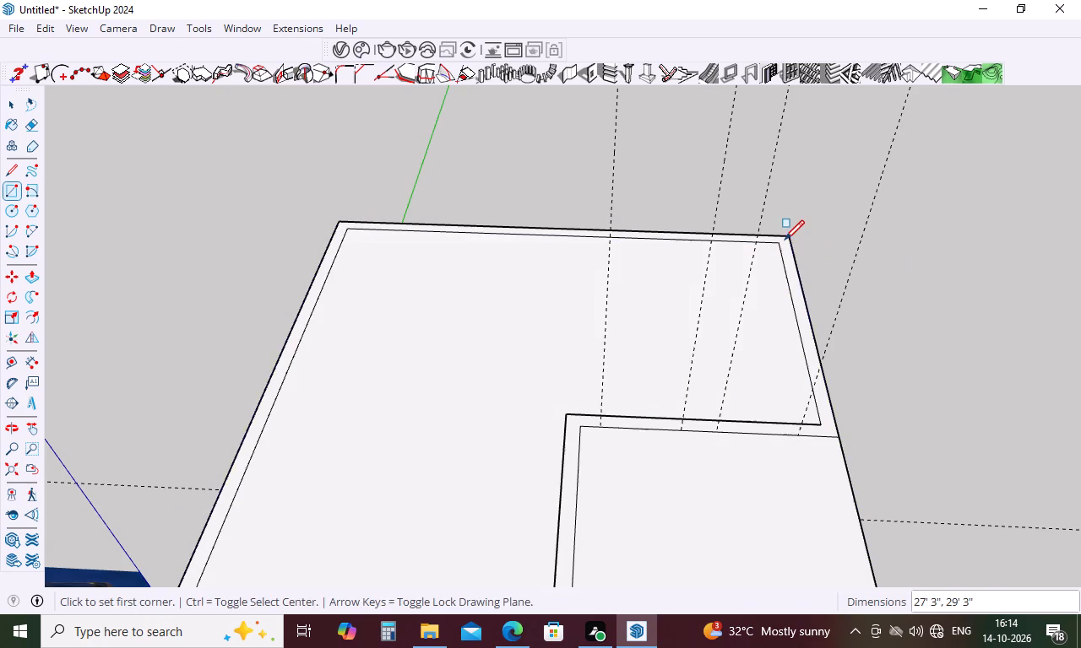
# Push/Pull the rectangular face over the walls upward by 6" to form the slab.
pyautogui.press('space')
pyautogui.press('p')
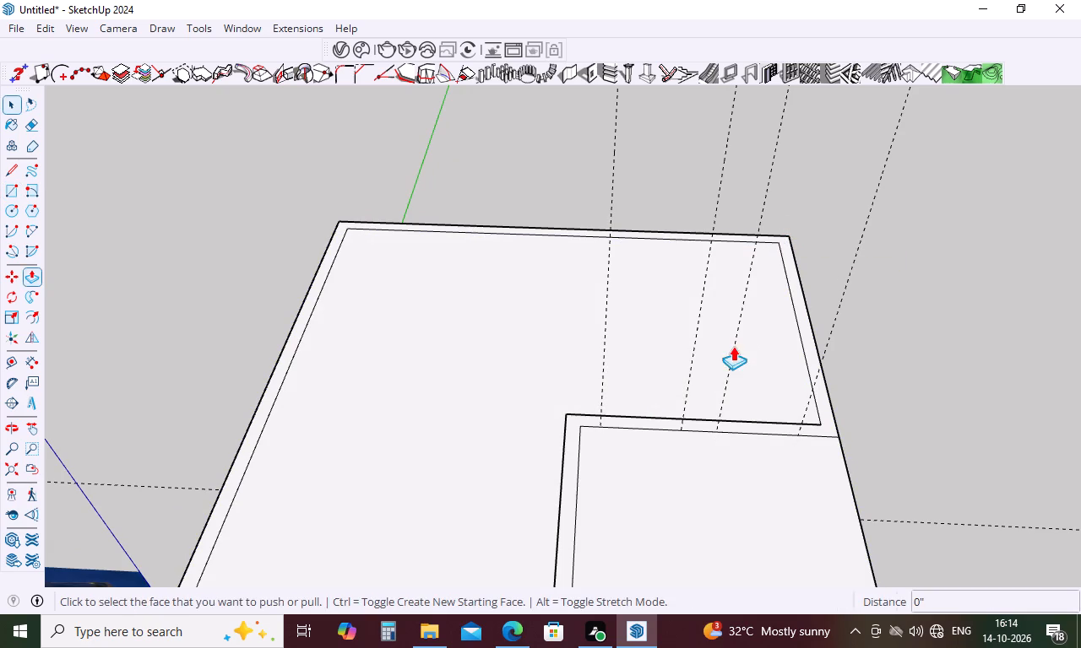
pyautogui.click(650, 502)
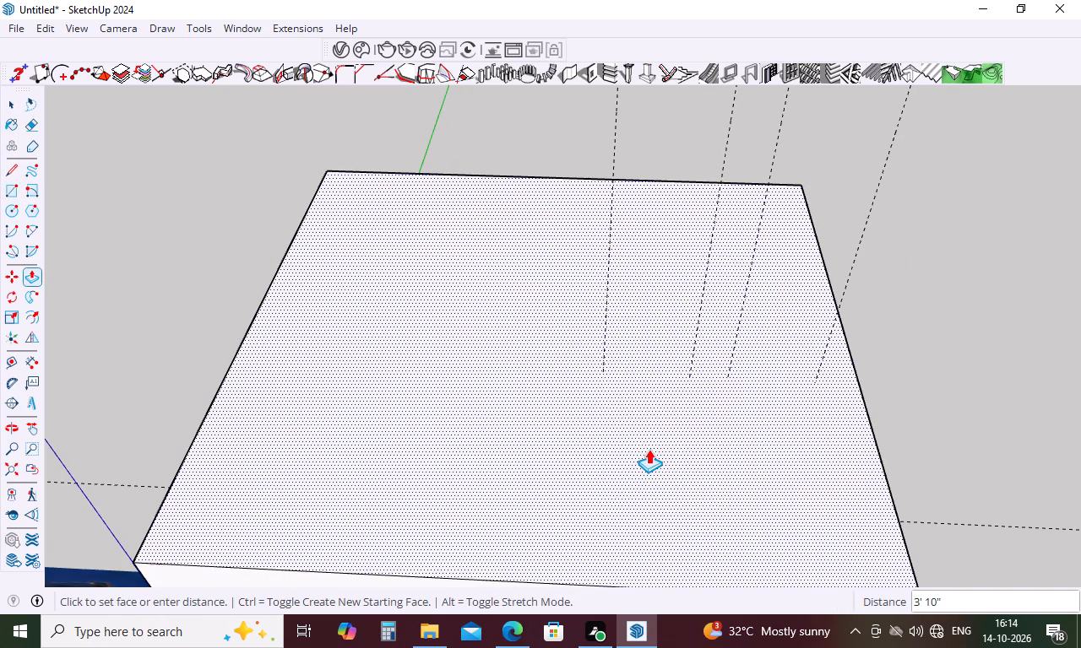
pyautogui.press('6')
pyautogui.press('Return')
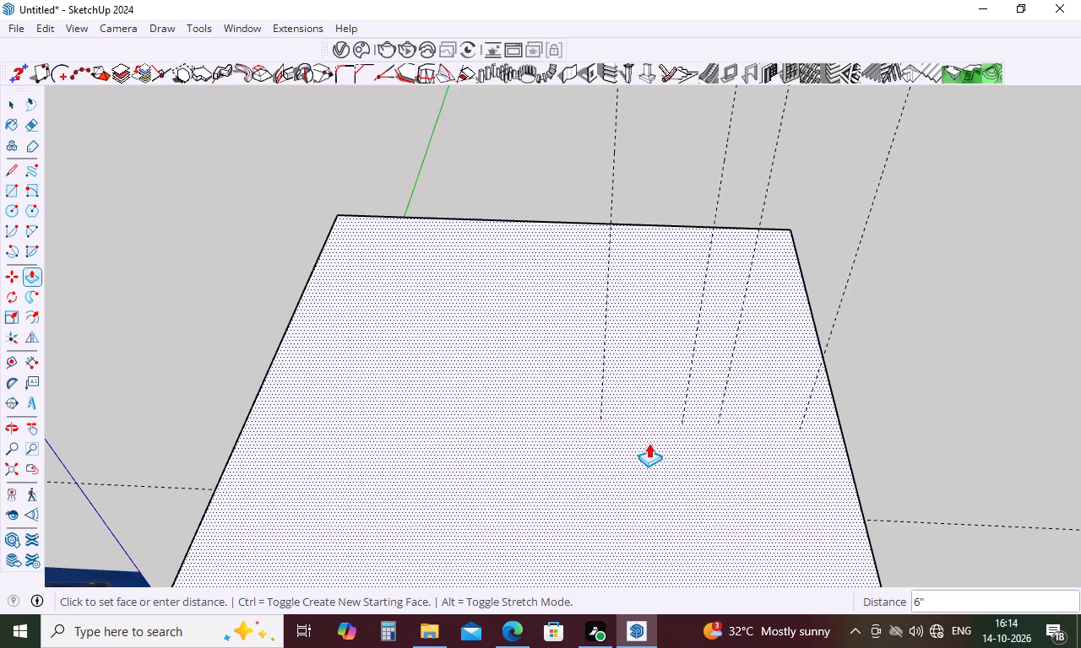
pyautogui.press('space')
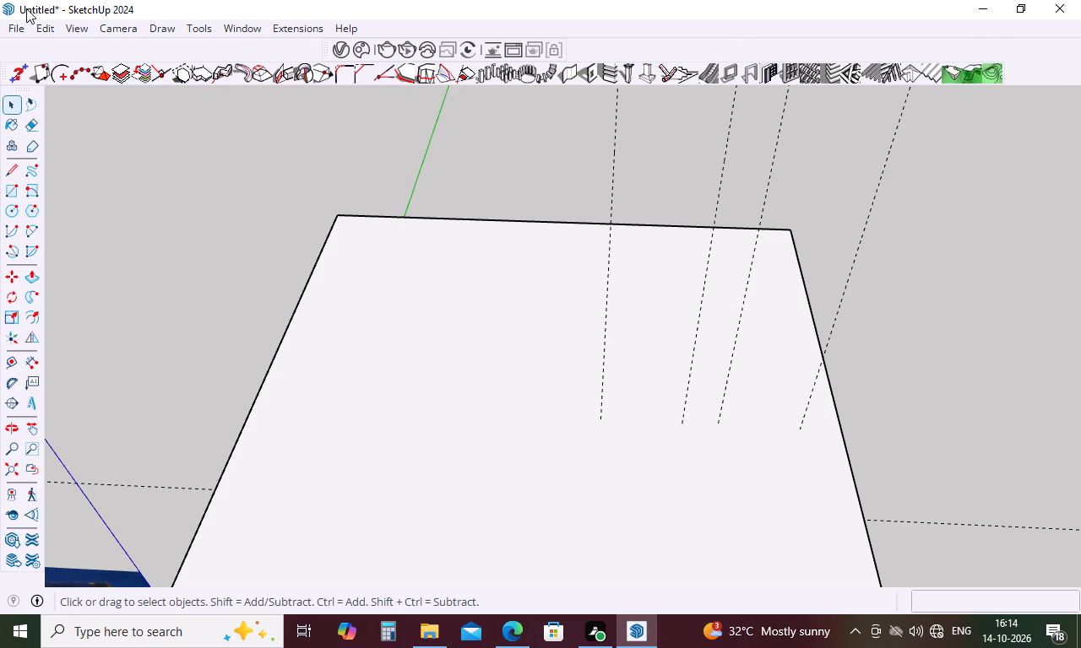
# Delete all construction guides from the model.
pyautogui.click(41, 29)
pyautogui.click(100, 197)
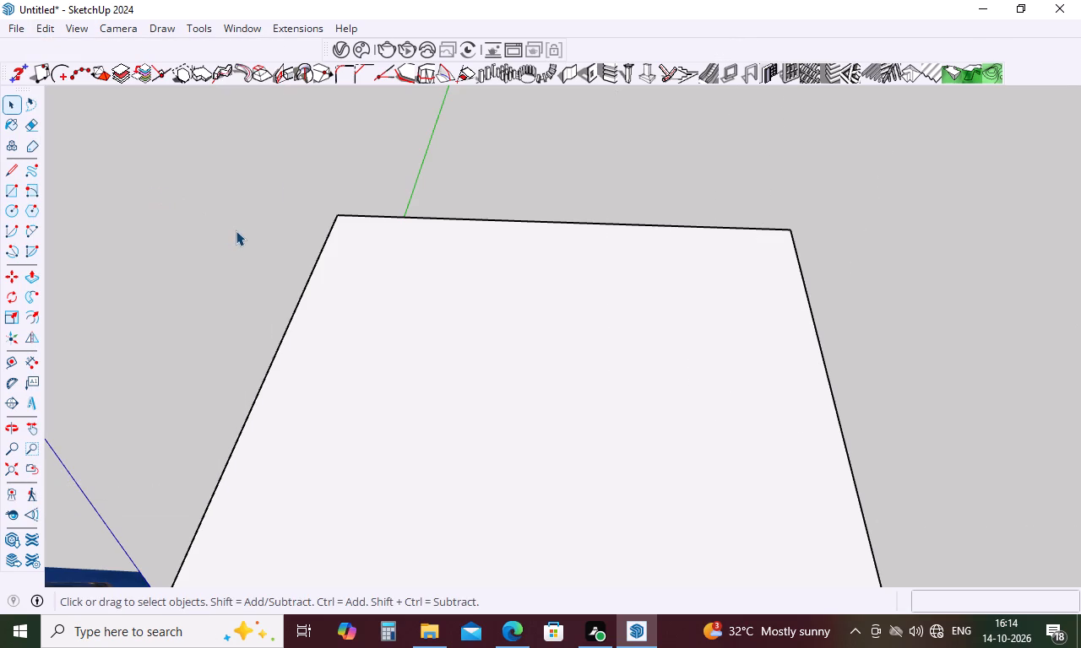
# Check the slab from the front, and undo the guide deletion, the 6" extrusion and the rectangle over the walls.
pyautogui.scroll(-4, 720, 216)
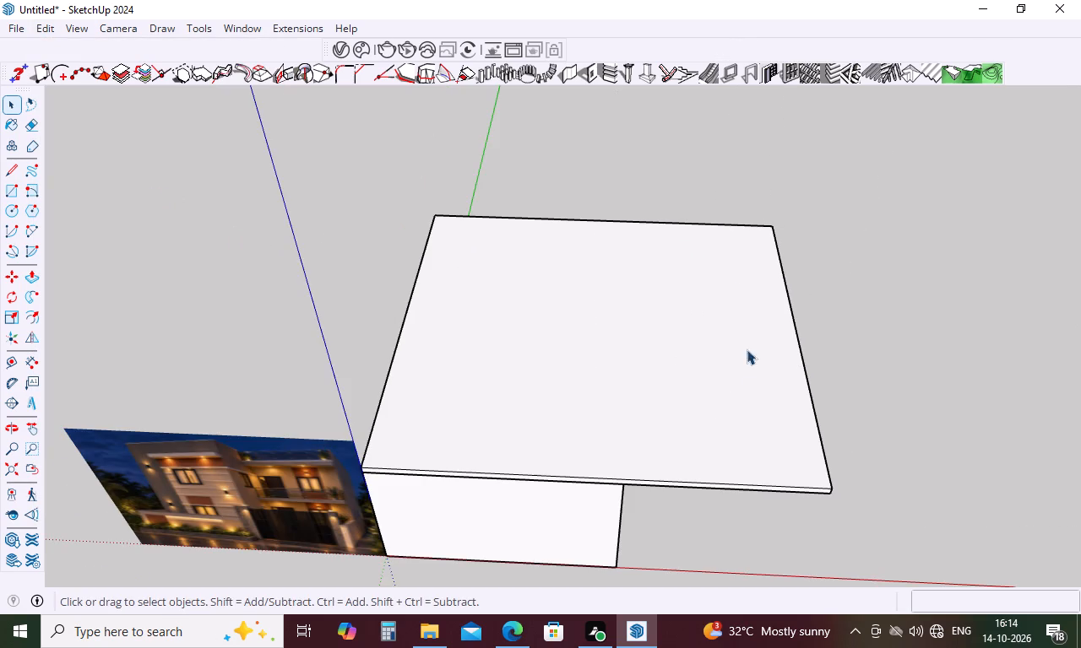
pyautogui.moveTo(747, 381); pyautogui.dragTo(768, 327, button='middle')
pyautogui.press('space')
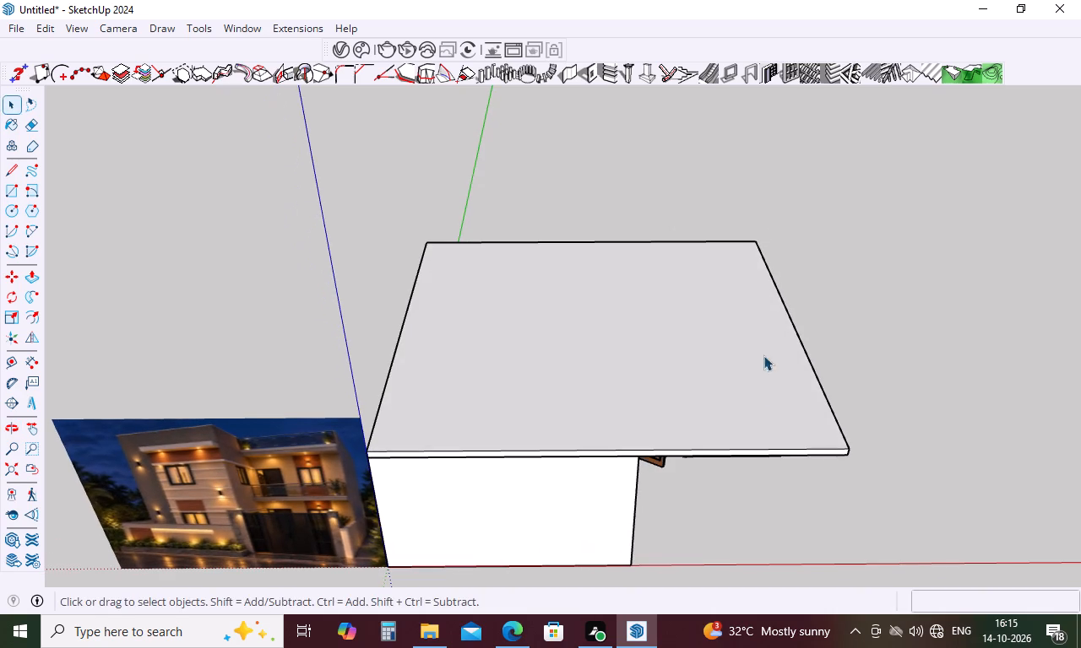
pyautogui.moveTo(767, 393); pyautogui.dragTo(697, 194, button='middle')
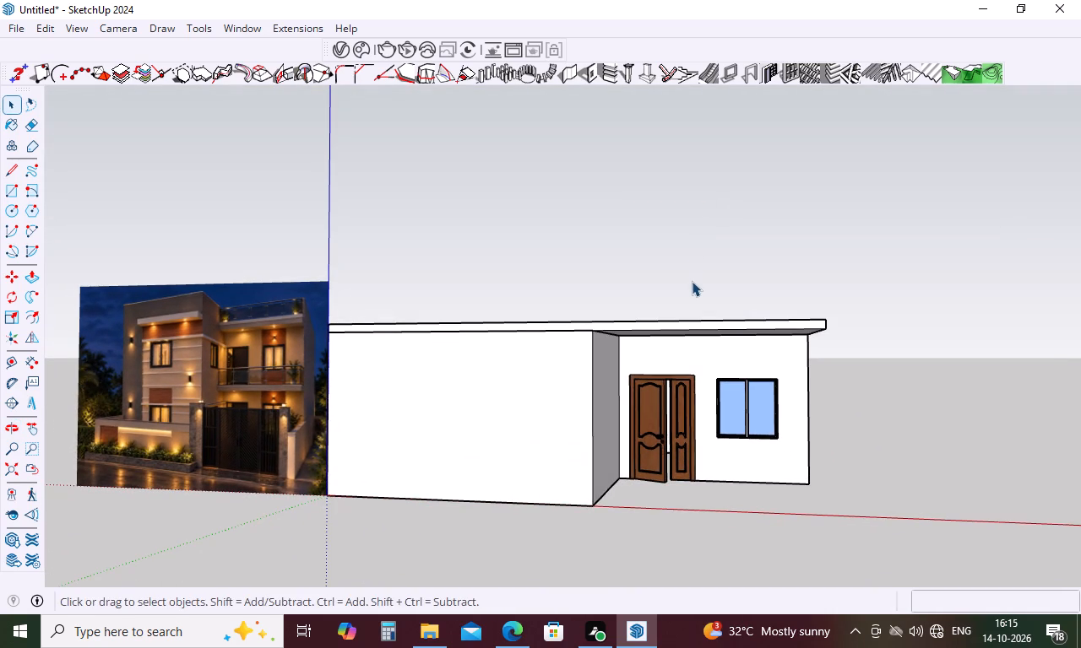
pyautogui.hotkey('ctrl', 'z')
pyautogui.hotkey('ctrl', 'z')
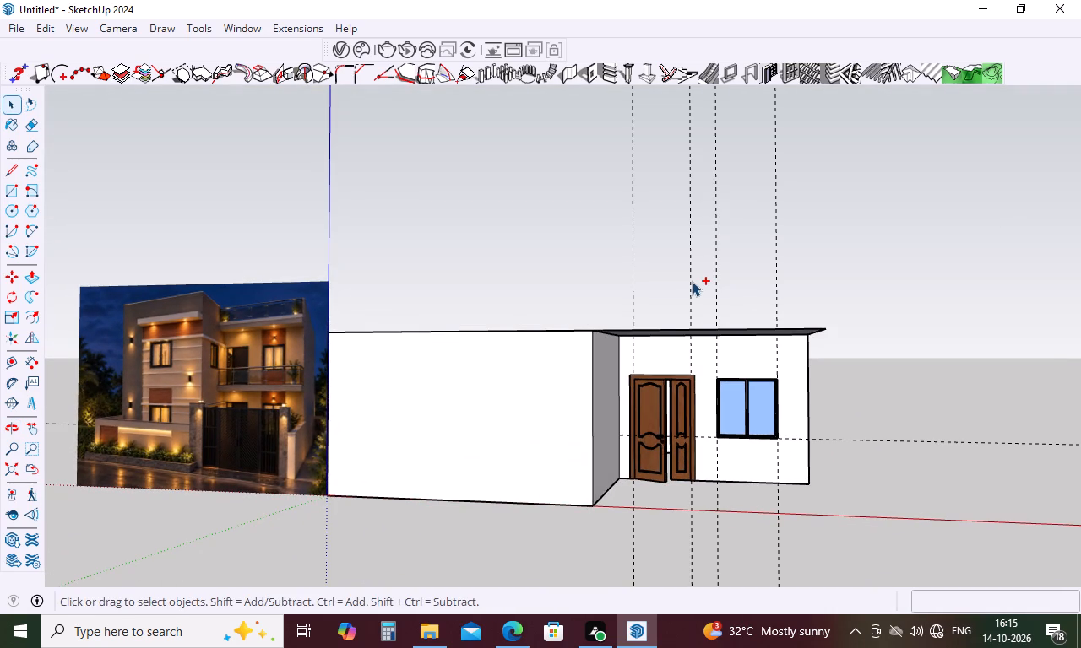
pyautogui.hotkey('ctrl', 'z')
# Cover the L-shaped wall outline with a 16' 6" by 29' 3" rear rectangle and an adjoining front rectangle, erasing the edge between them.
pyautogui.moveTo(726, 288); pyautogui.dragTo(736, 467, button='middle')
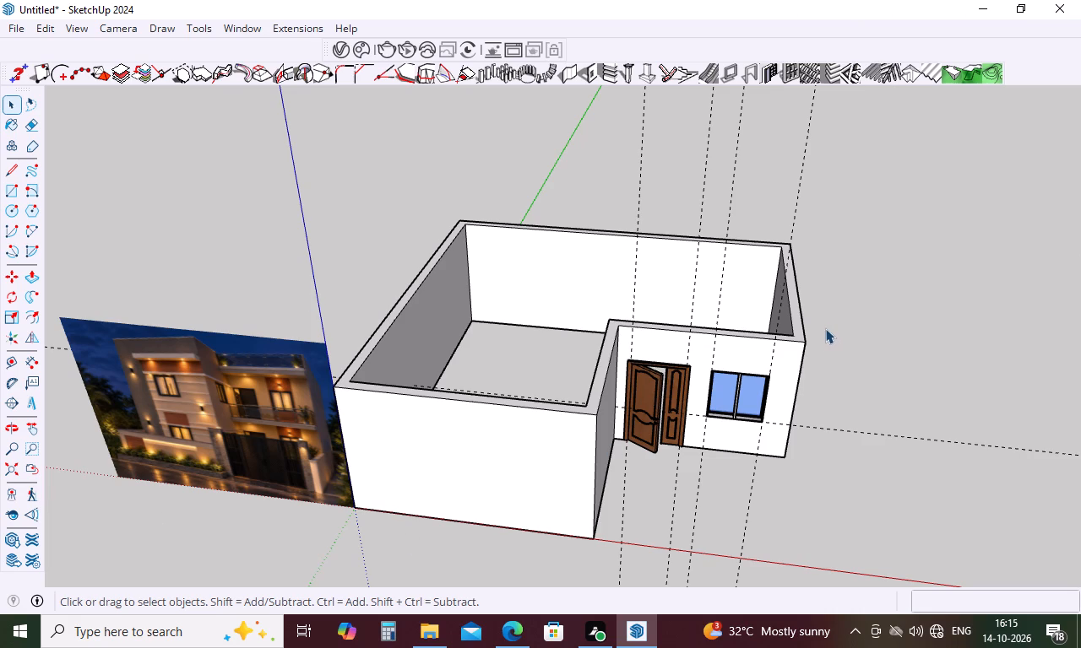
pyautogui.press('r')
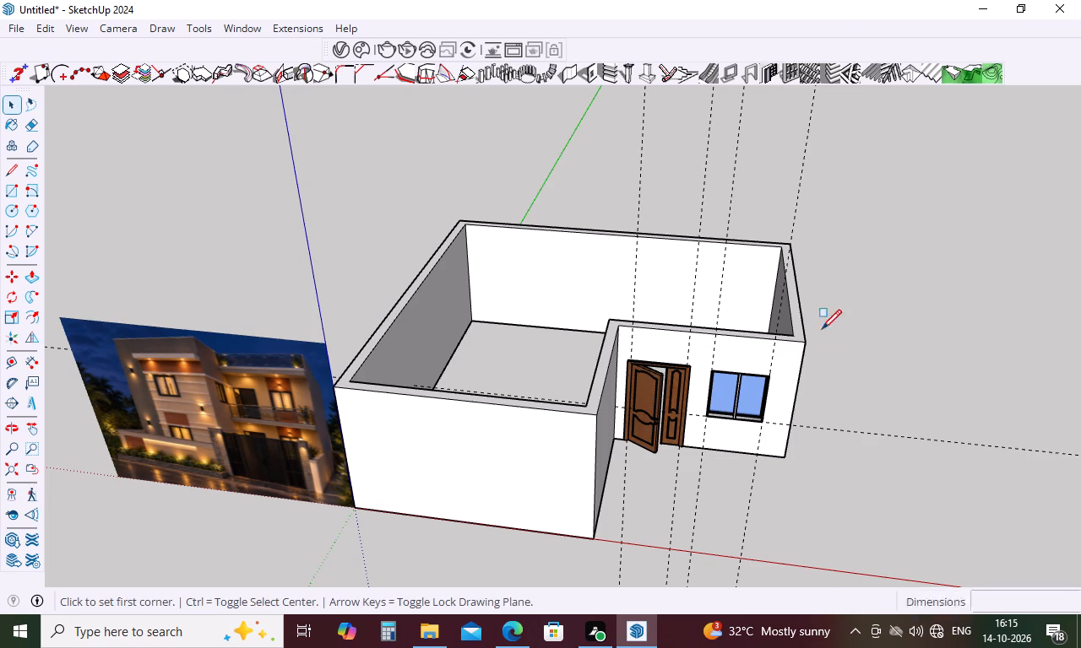
pyautogui.click(808, 341)
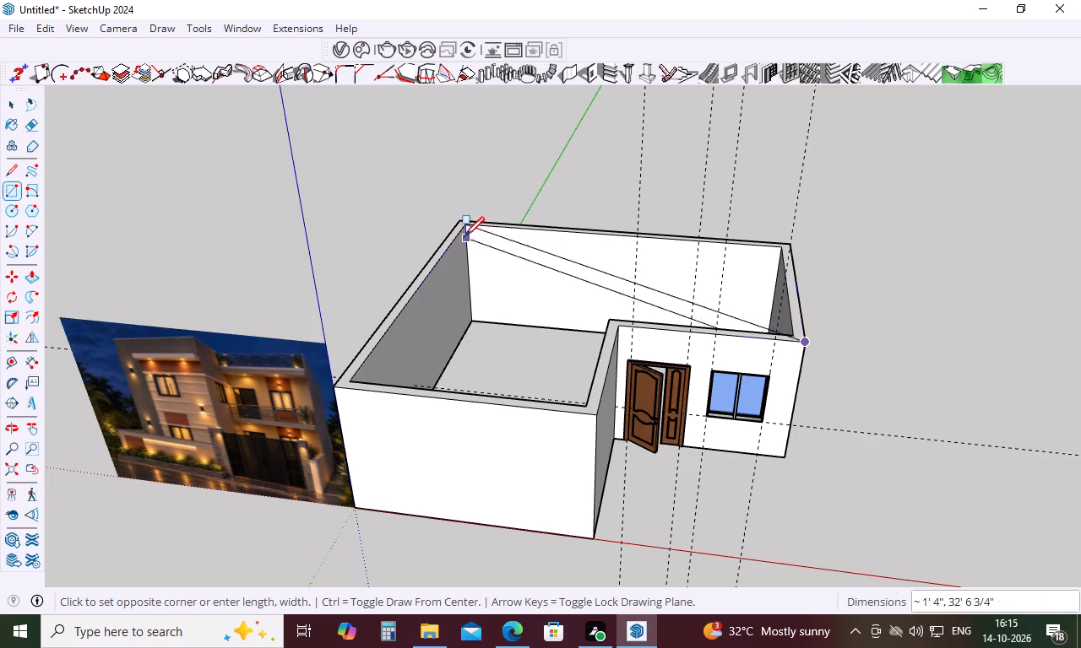
pyautogui.click(463, 217)
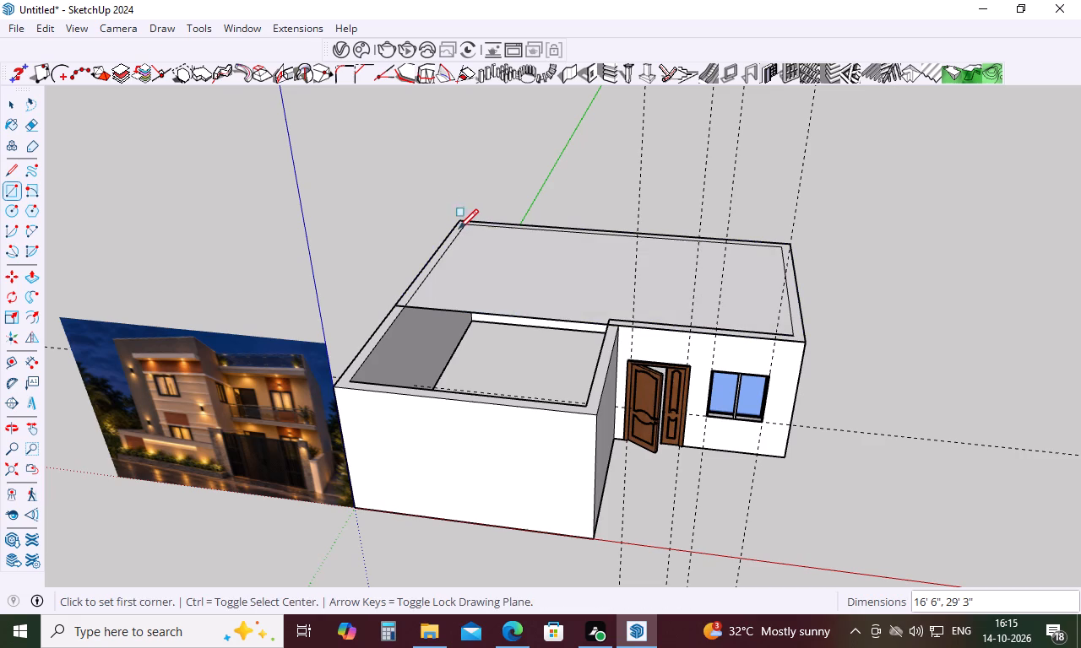
pyautogui.click(394, 304)
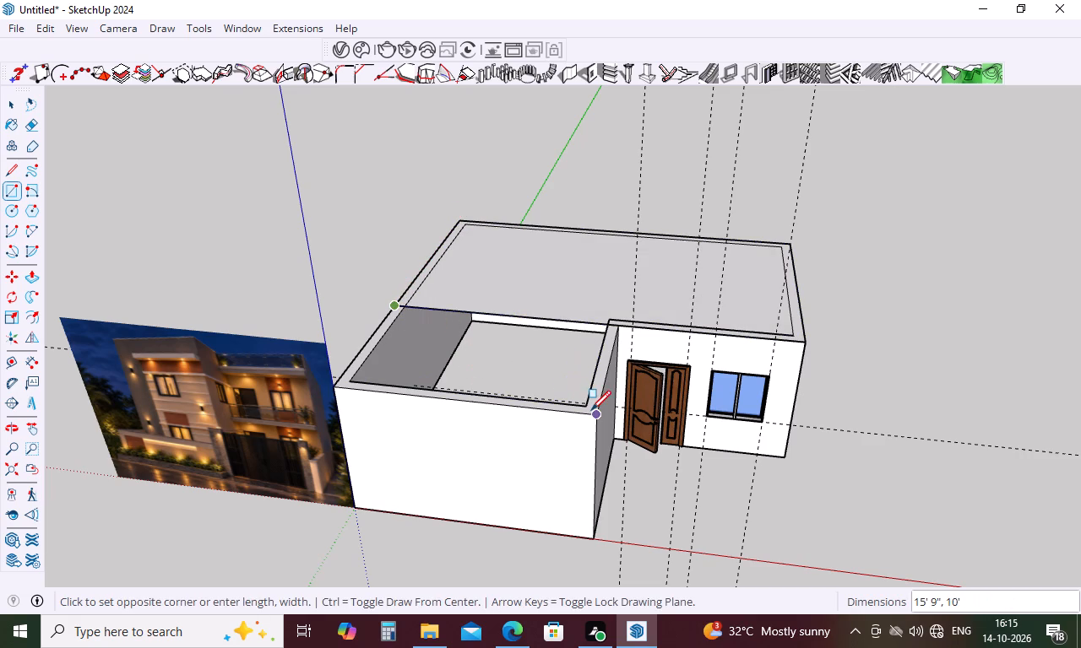
pyautogui.click(593, 411)
pyautogui.press('space')
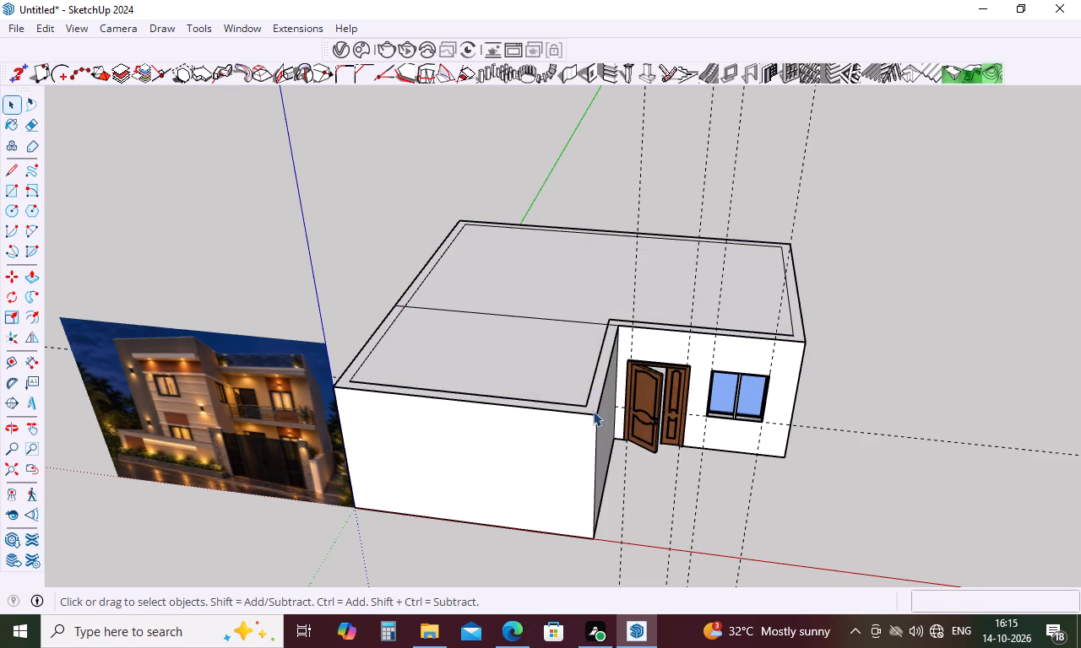
pyautogui.press('e')
pyautogui.moveTo(545, 313); pyautogui.dragTo(538, 326)
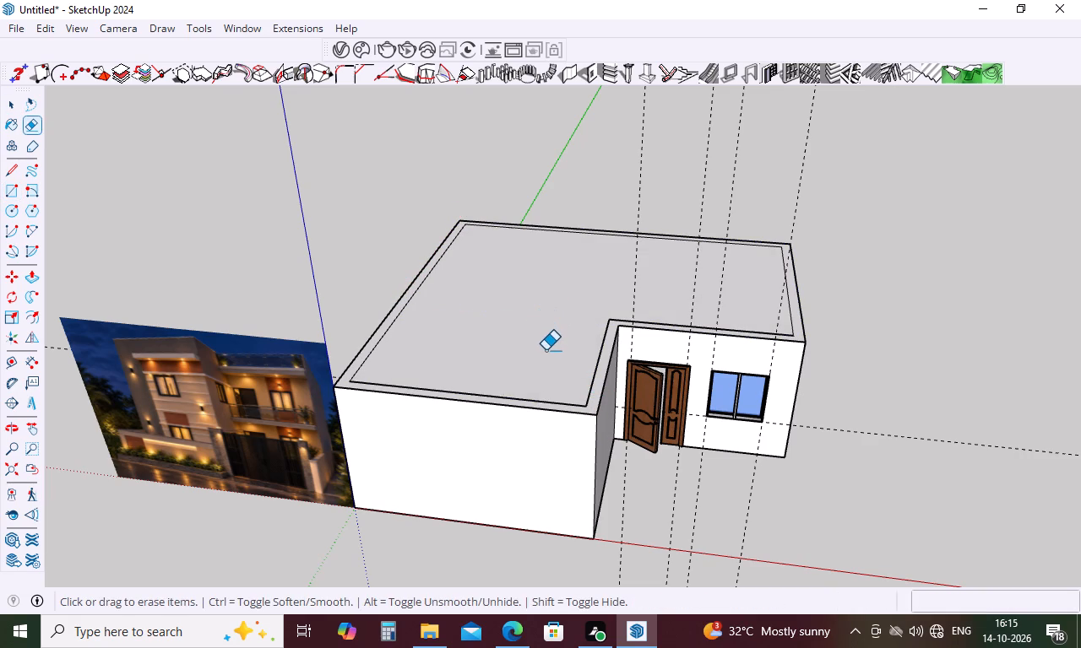
pyautogui.press('space')
# Push/Pull the L-shaped face over the walls upward by 6" to form the slab.
pyautogui.press('p')
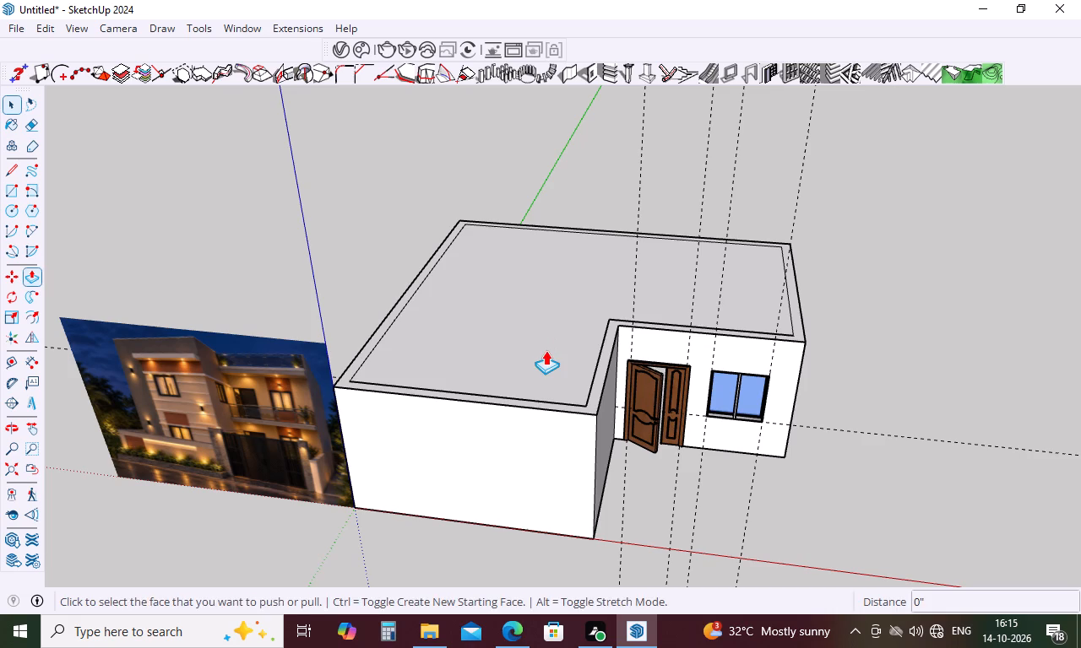
pyautogui.click(546, 350)
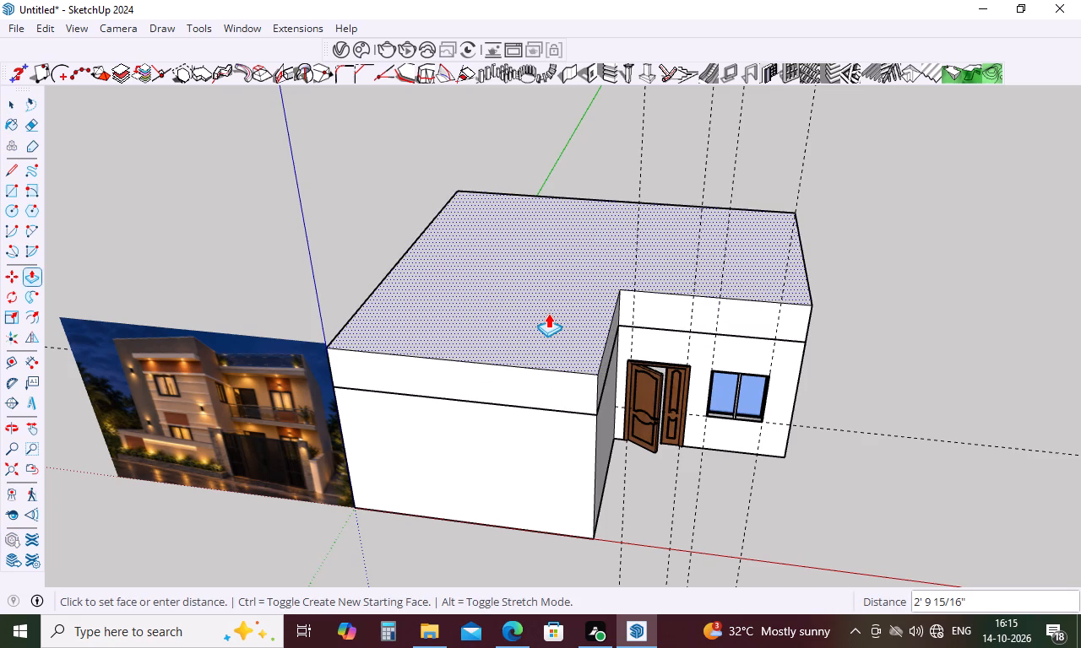
pyautogui.press('6')
pyautogui.press('Return')
pyautogui.press('space')
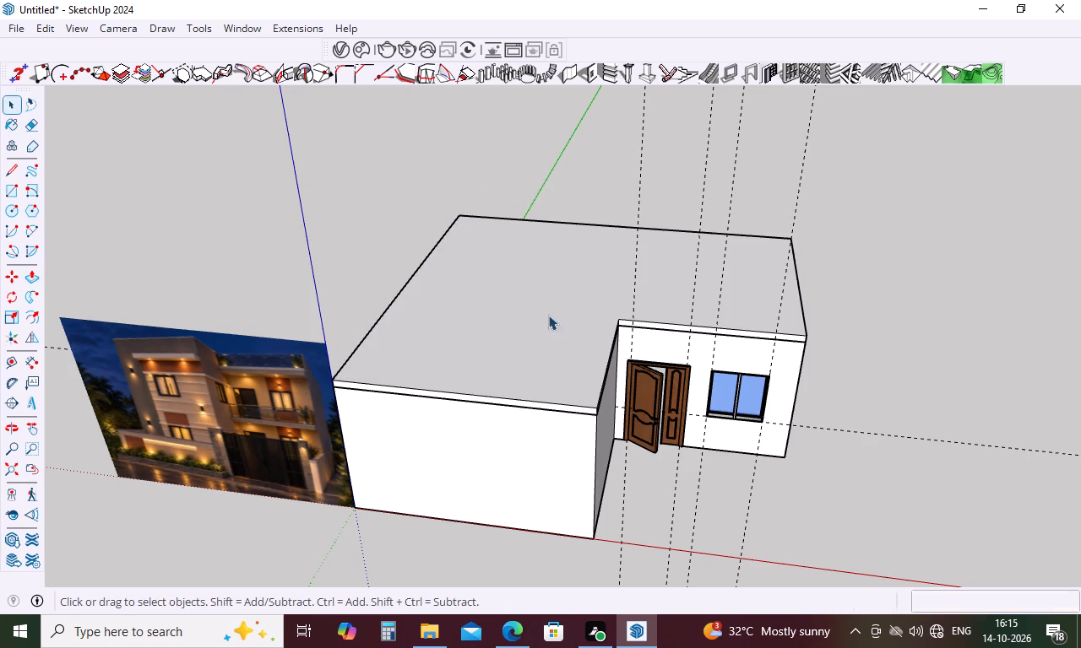
# Make the whole L-shaped slab a group, separate from the ground-floor walls.
pyautogui.tripleClick(567, 375)
pyautogui.doubleClick(567, 375)
pyautogui.rightClick(567, 375)
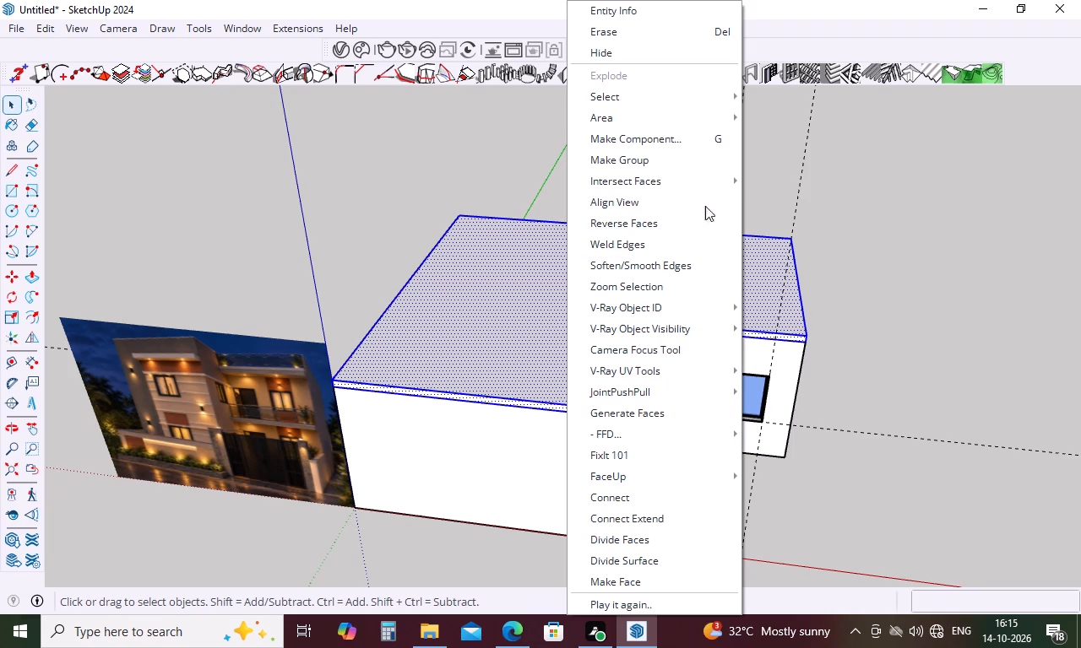
pyautogui.click(638, 164)
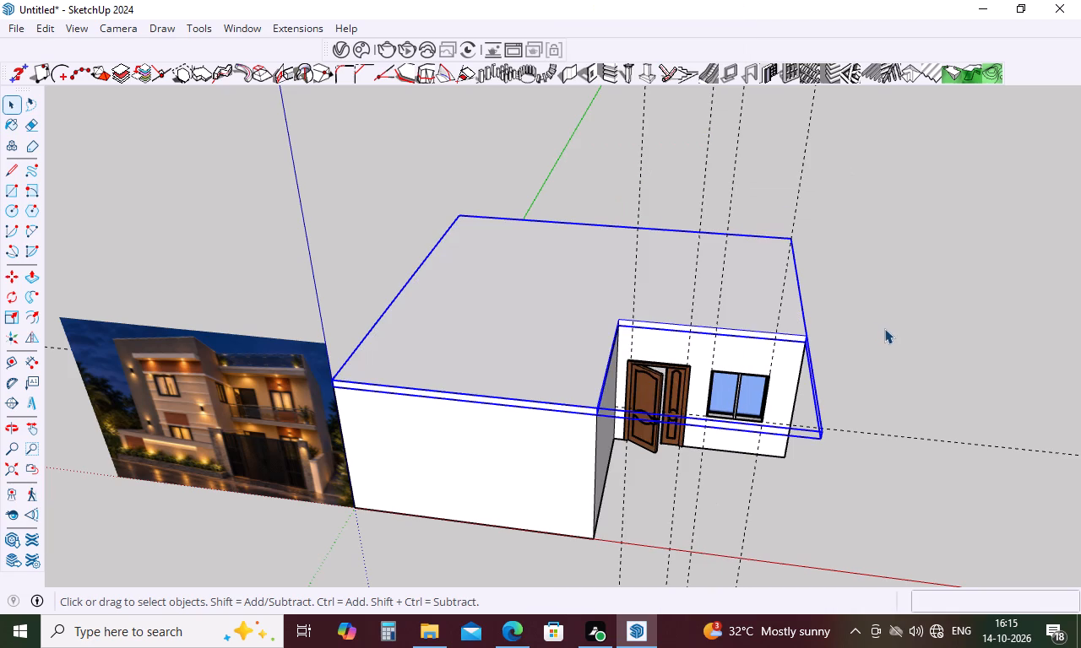
pyautogui.click(884, 328)
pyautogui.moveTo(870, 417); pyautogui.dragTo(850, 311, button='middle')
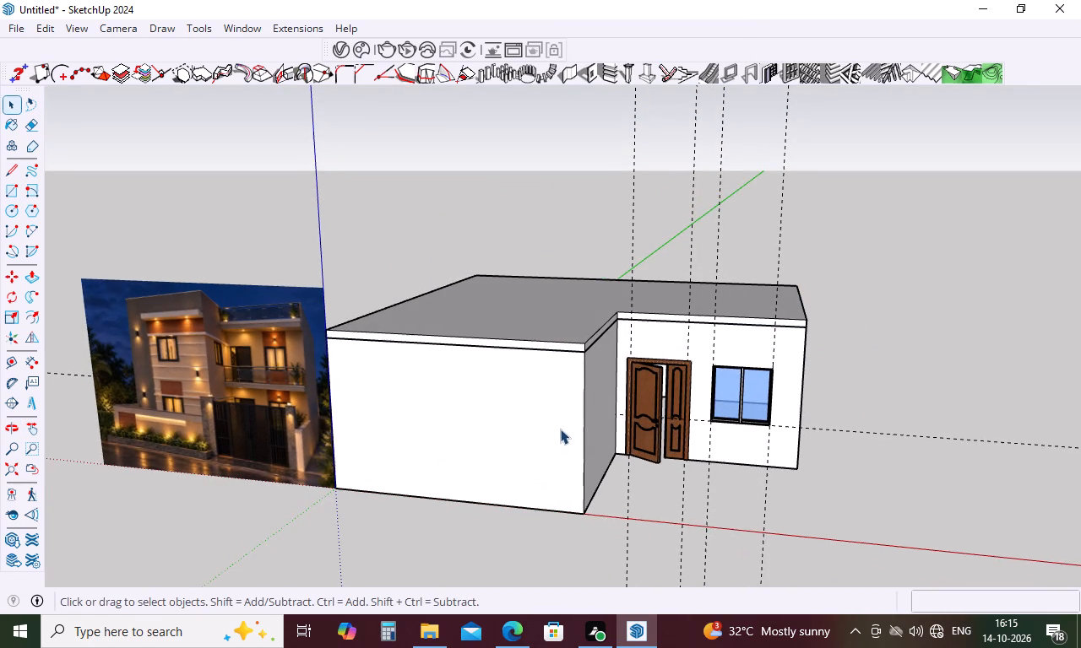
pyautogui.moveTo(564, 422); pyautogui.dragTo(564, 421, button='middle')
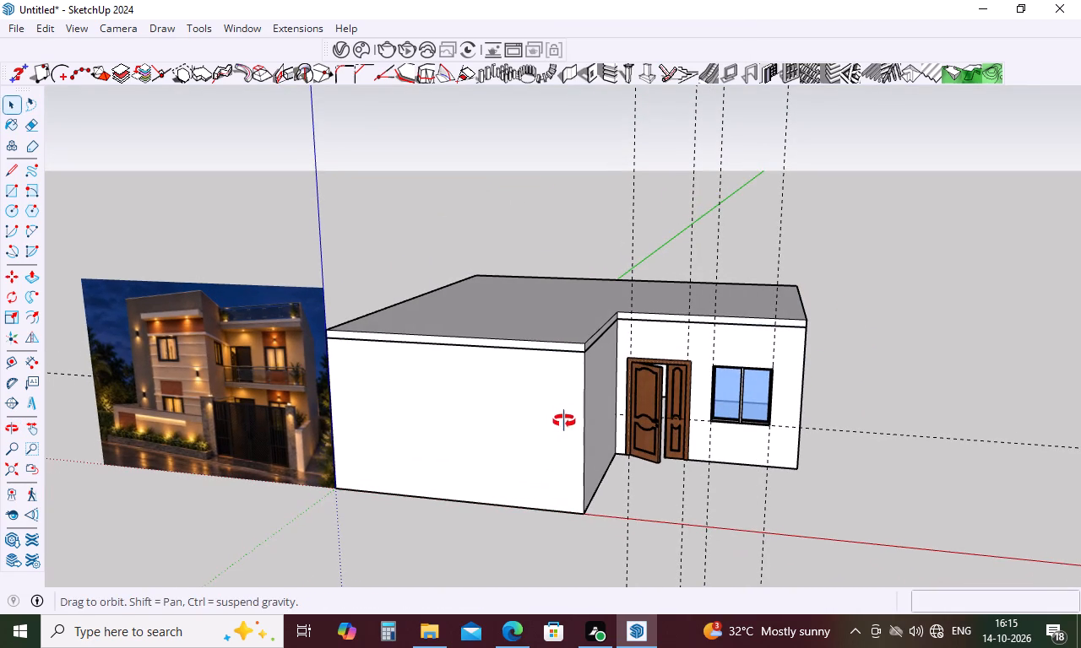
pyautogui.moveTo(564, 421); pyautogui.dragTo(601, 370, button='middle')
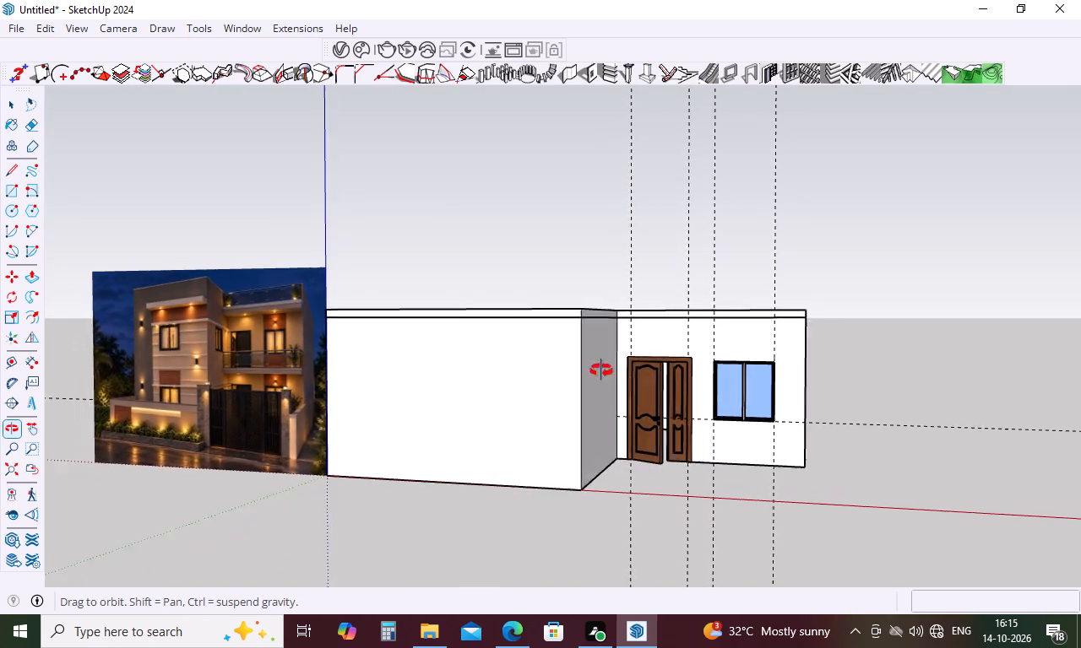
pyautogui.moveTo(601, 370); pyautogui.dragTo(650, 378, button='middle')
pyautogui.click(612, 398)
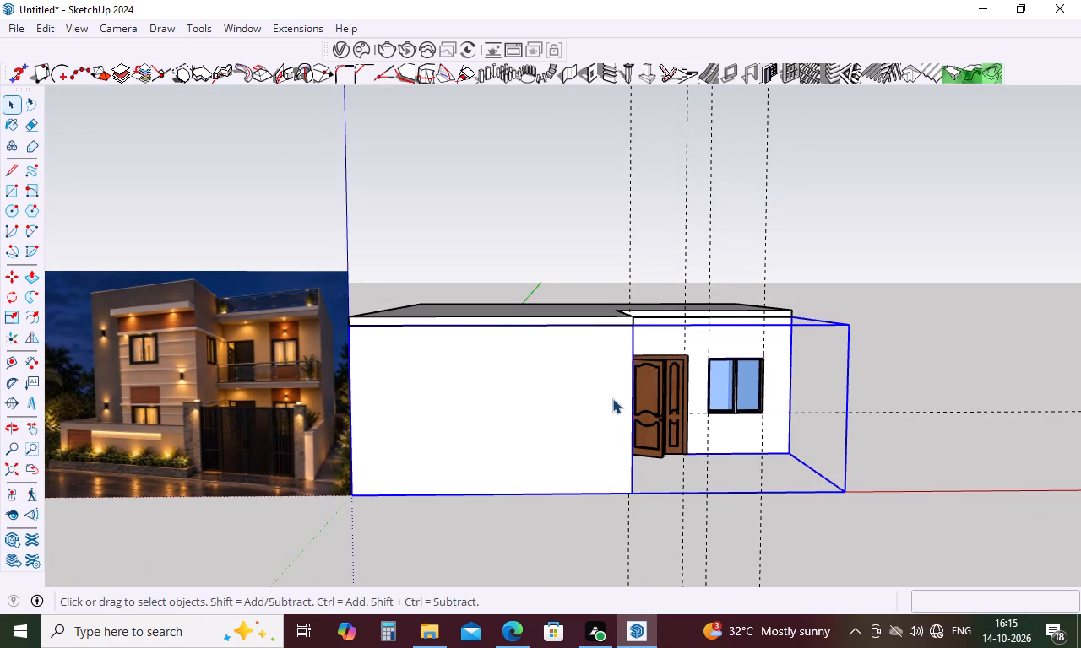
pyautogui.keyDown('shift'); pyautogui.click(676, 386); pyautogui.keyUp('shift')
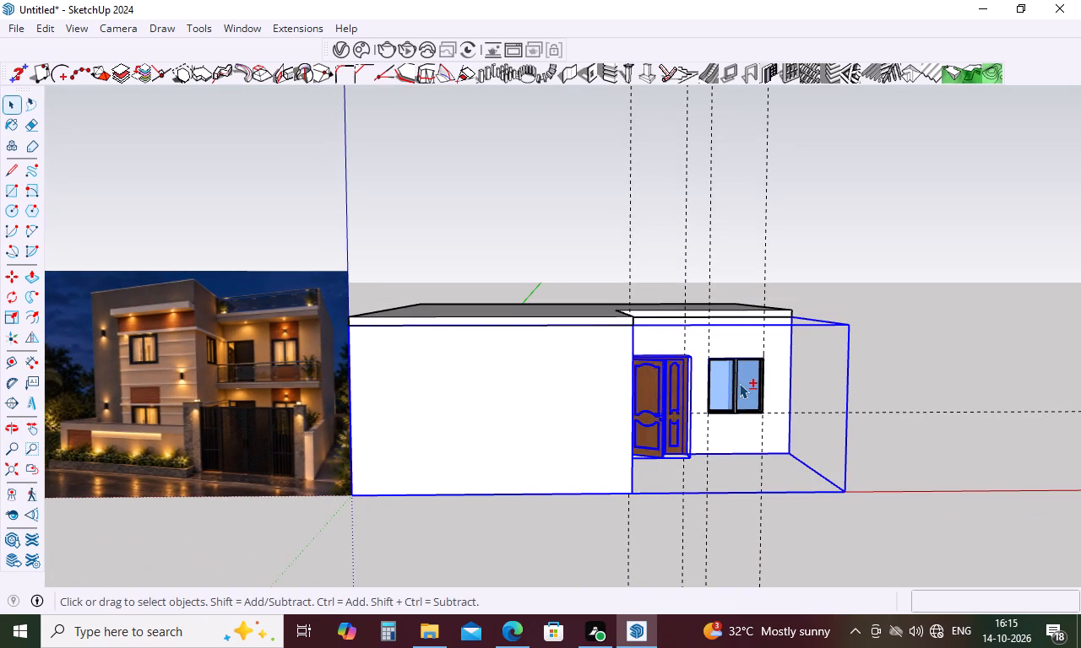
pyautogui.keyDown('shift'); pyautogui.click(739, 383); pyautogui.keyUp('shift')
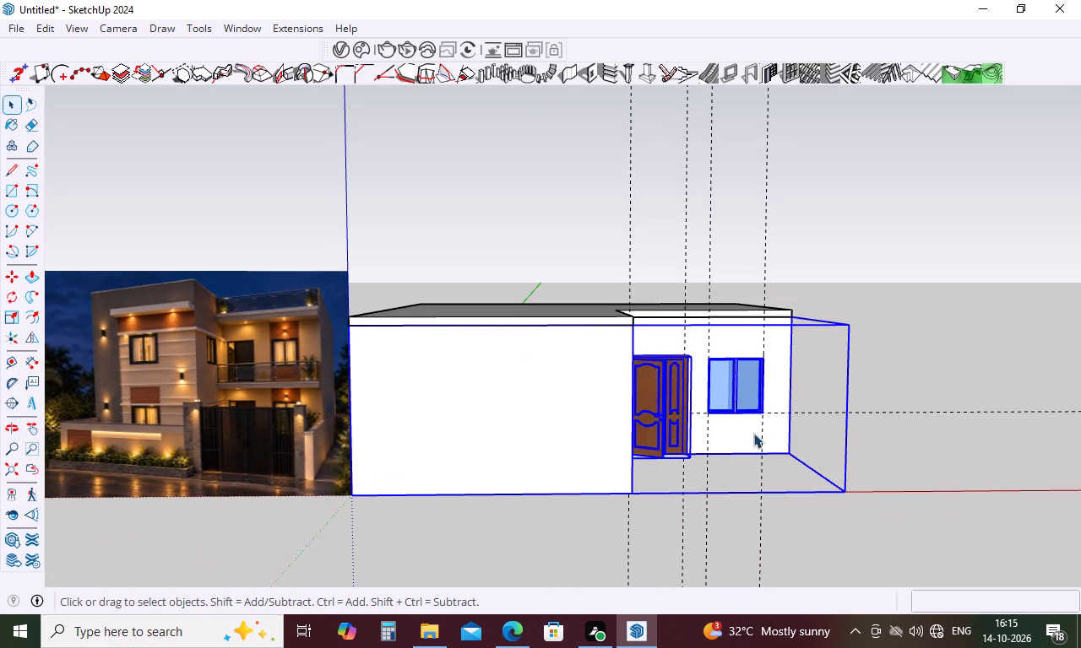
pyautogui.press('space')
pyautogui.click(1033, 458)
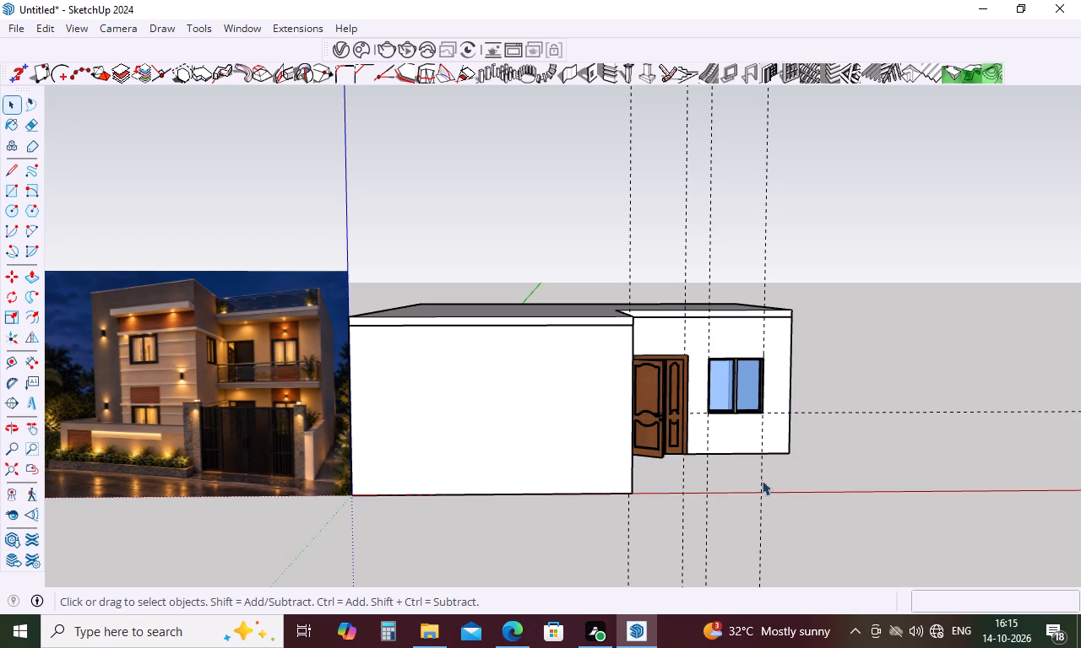
# Place a horizontal guide 3' above the bottom edge of the blank front wall.
pyautogui.press('t')
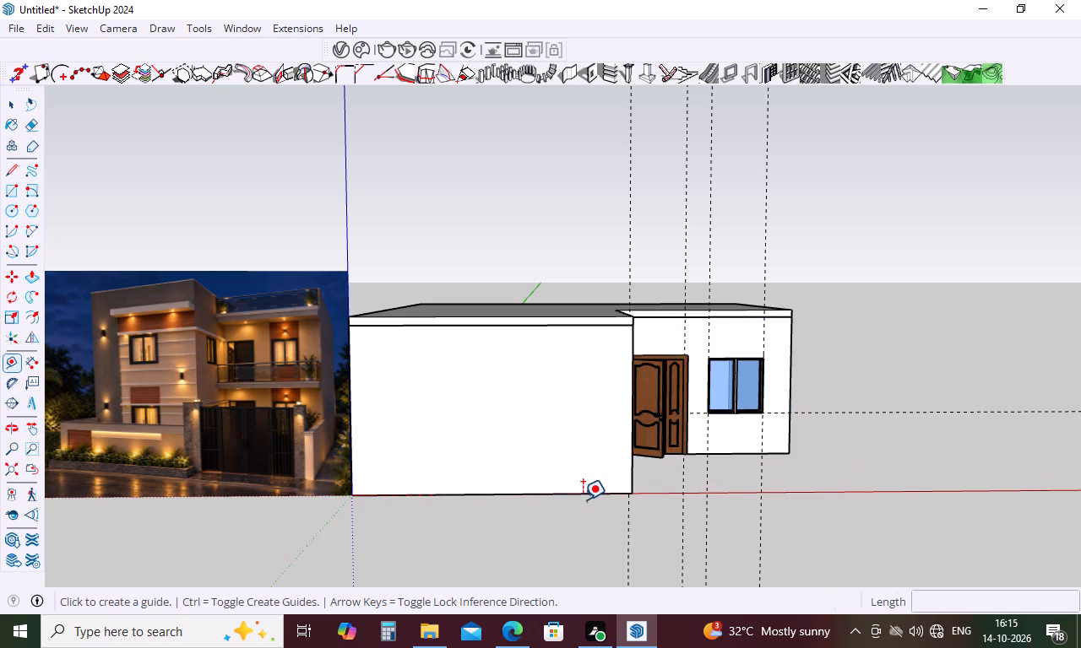
pyautogui.click(577, 494)
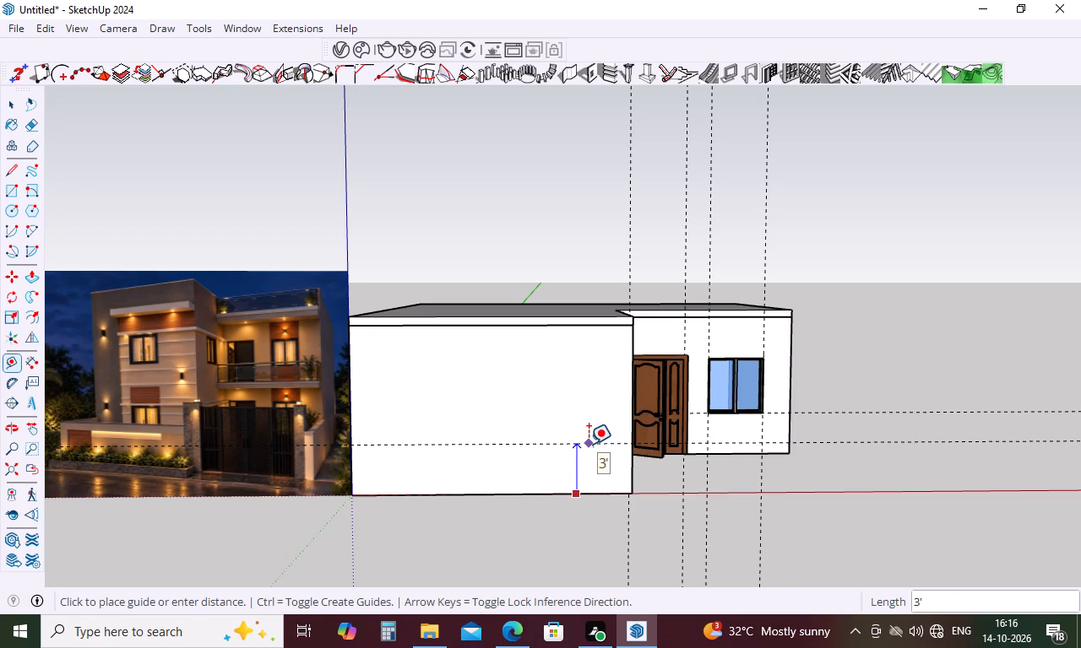
pyautogui.write("3'")
pyautogui.press('Return')
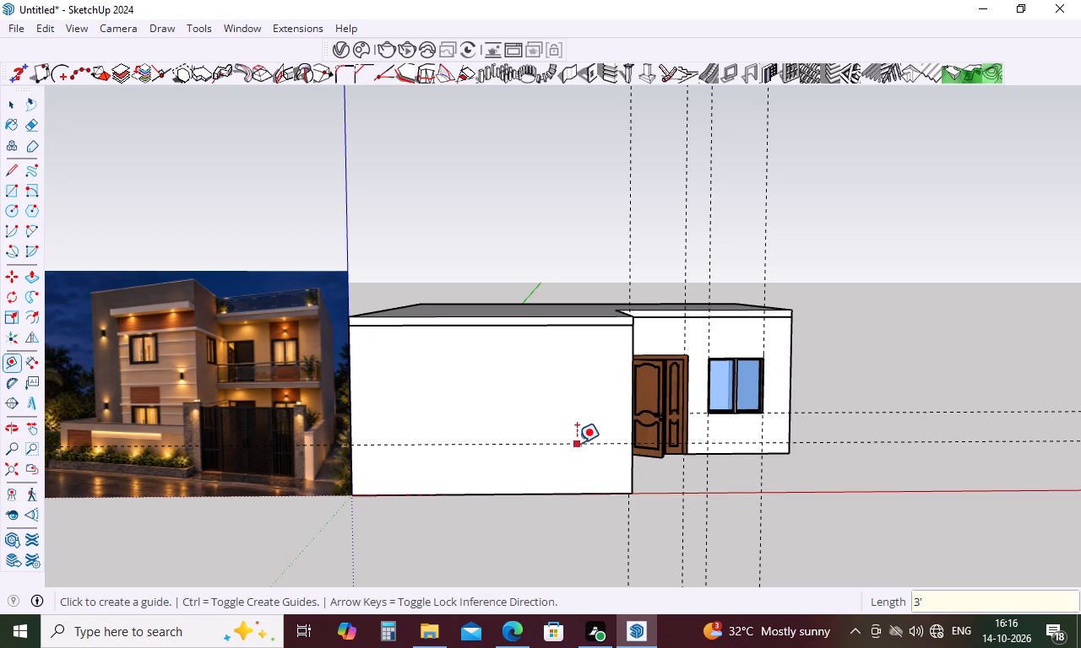
pyautogui.click(577, 443)
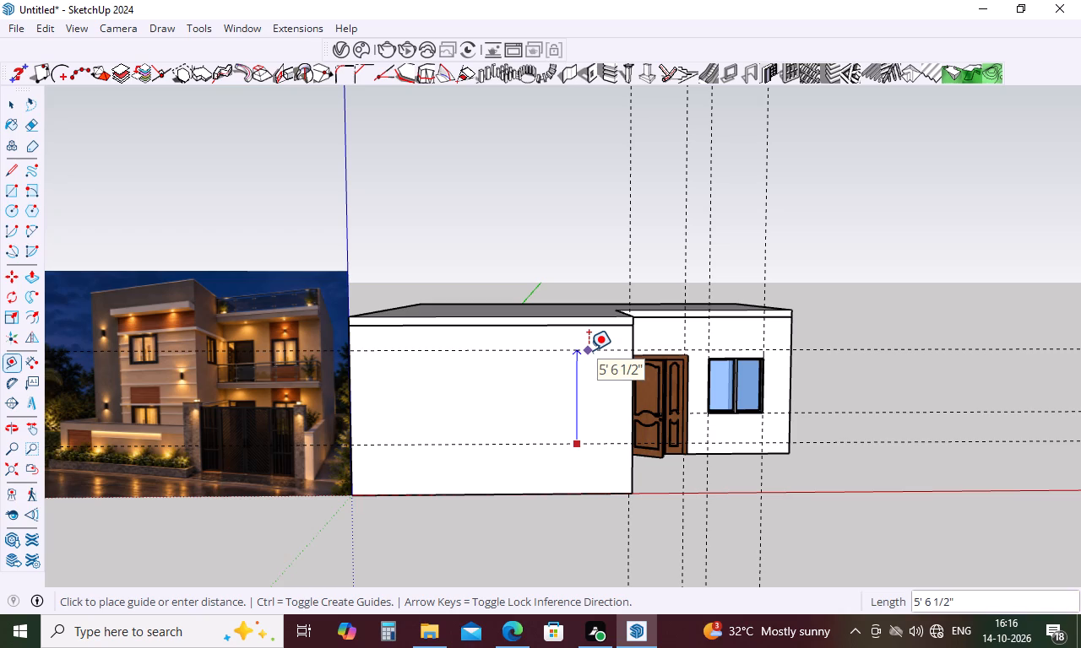
pyautogui.press('space')
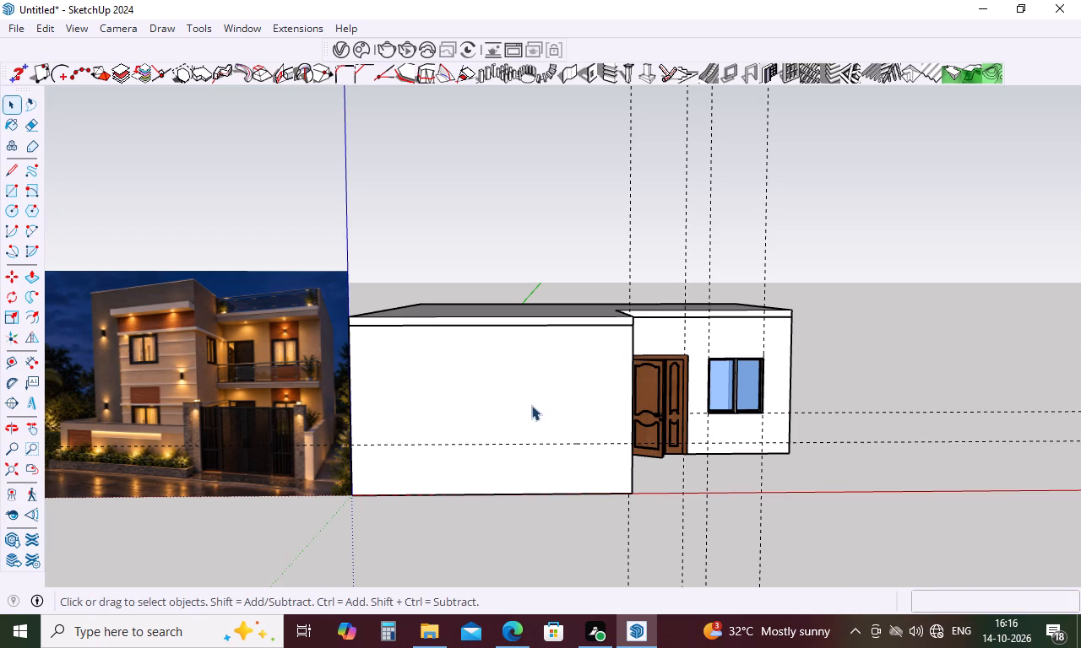
# Place vertical guides on the blank front wall 4' from its left edge, 3.5' beyond that guide, and 3.5' inward from its right edge.
pyautogui.press('t')
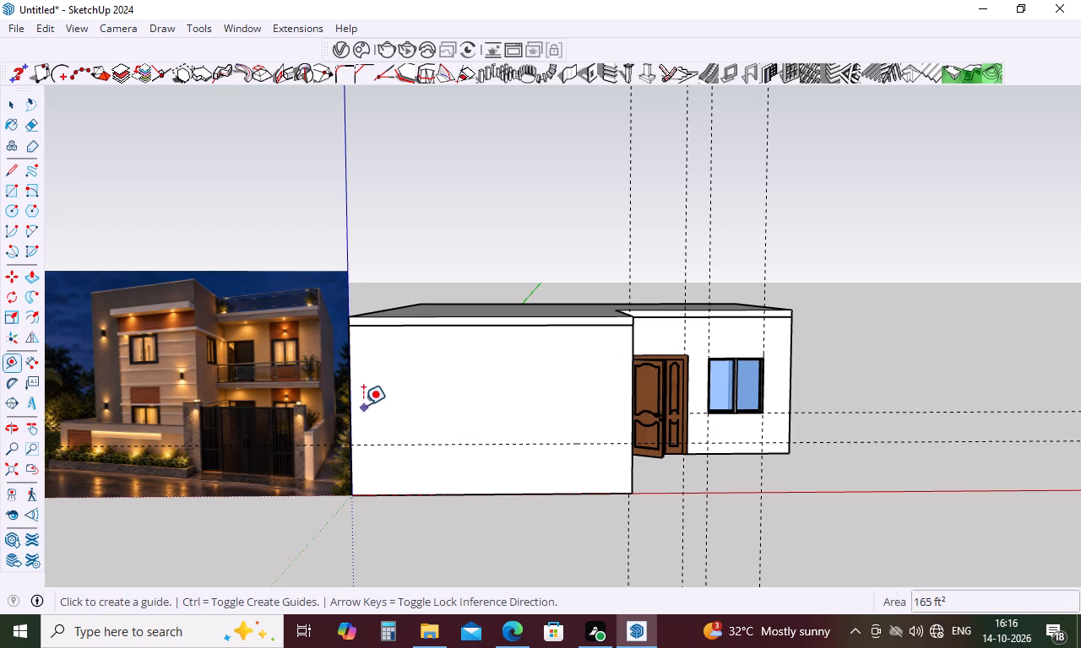
pyautogui.click(354, 396)
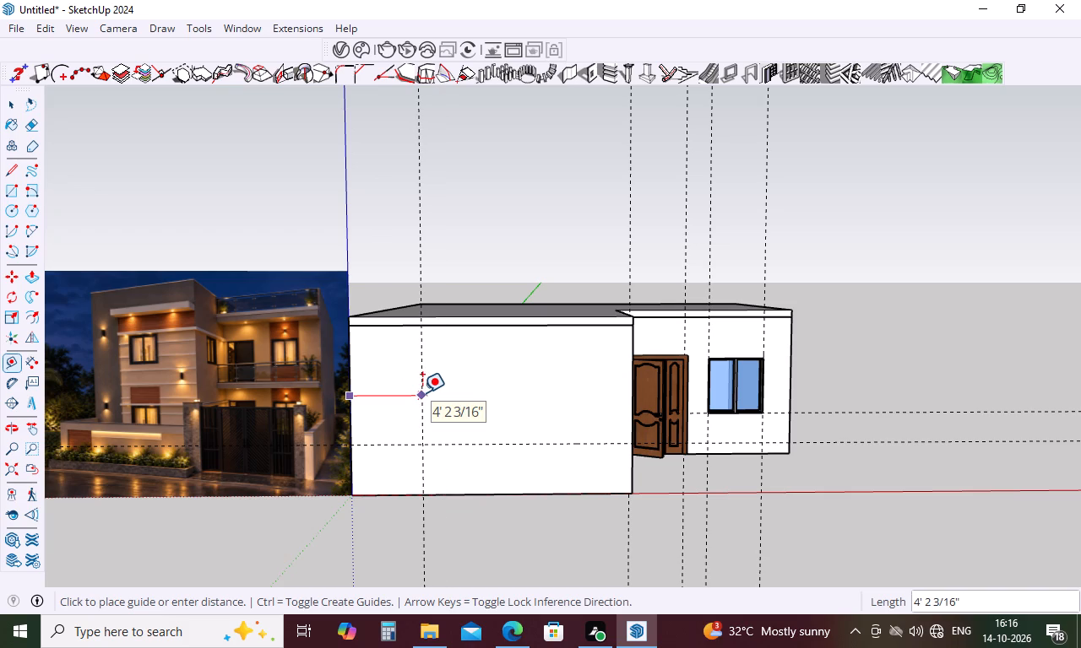
pyautogui.write("4'")
pyautogui.press('Return')
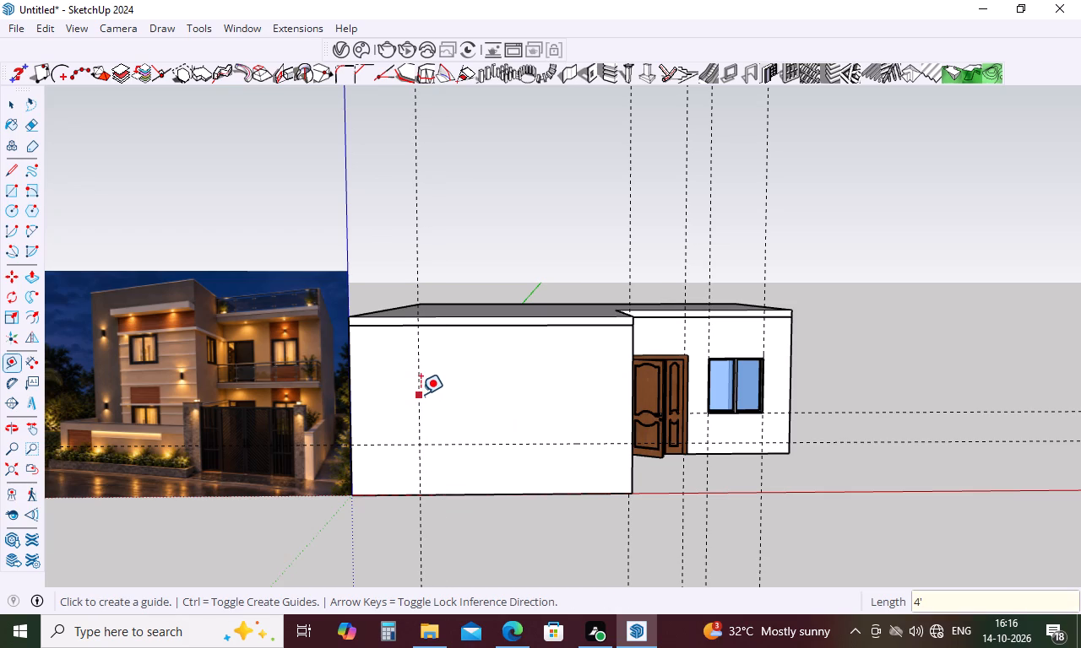
pyautogui.click(421, 394)
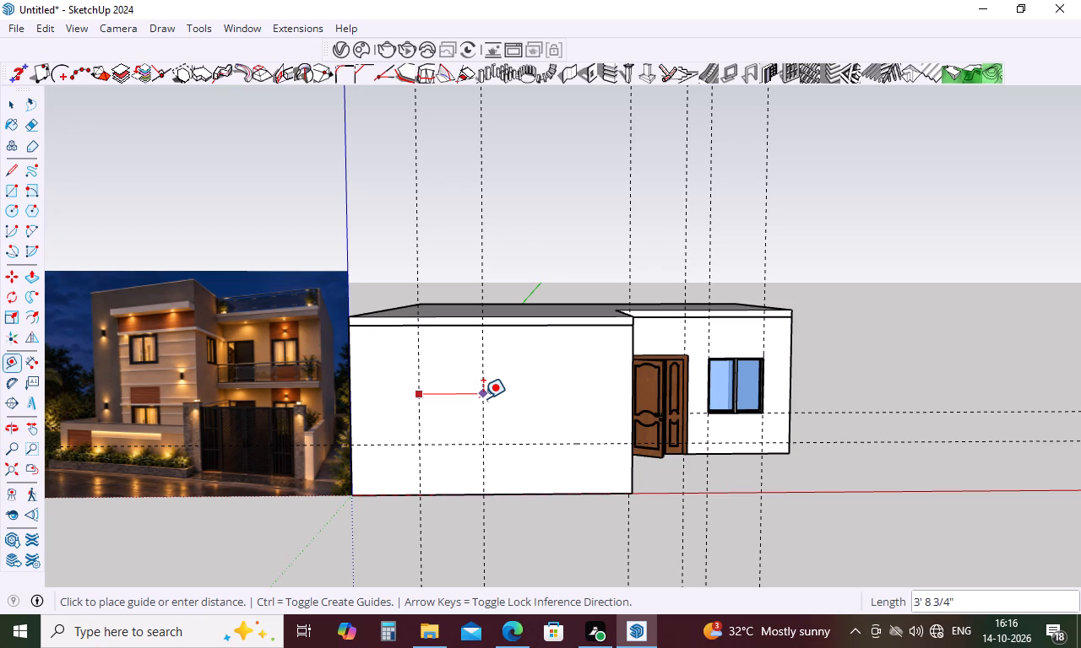
pyautogui.write("3.5'")
pyautogui.press('Return')
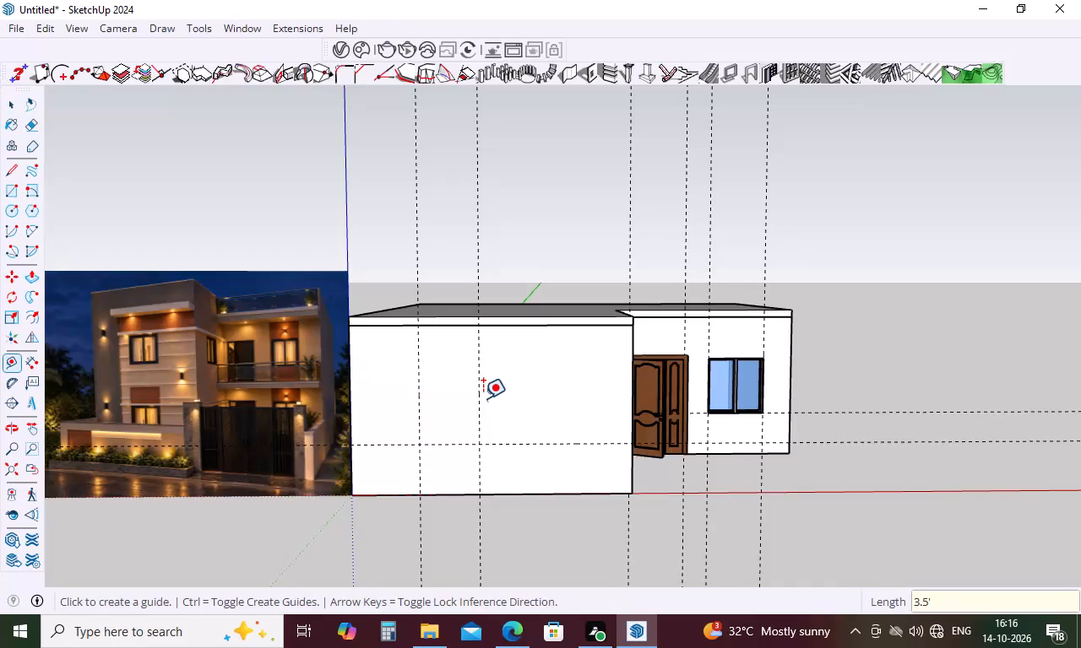
pyautogui.click(629, 399)
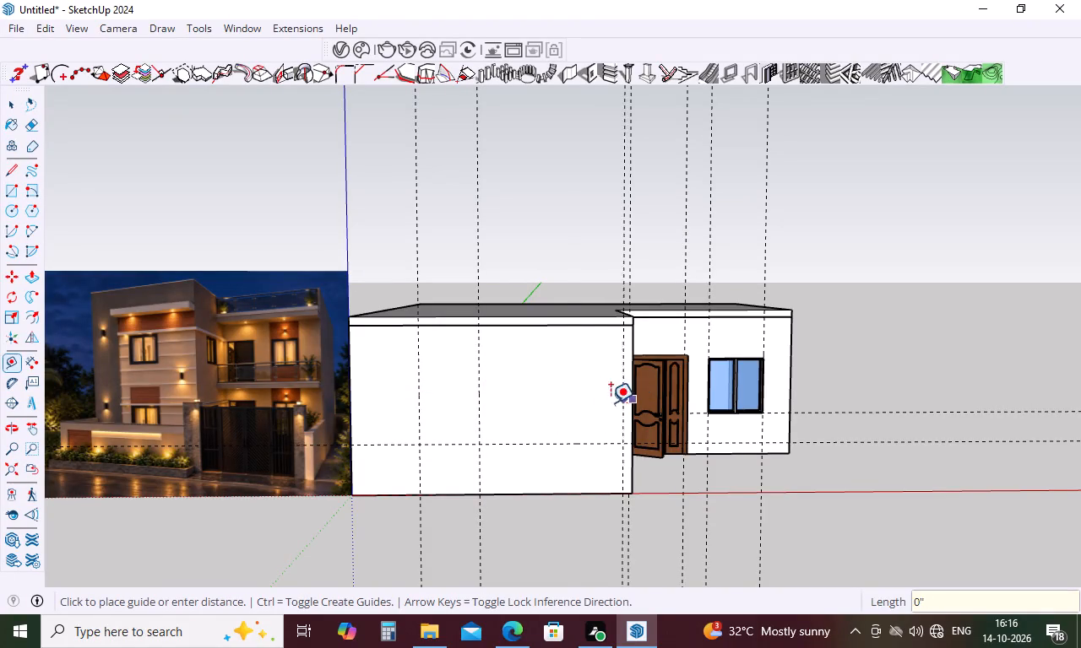
pyautogui.write('3.')
pyautogui.write("5'")
pyautogui.press('Return')
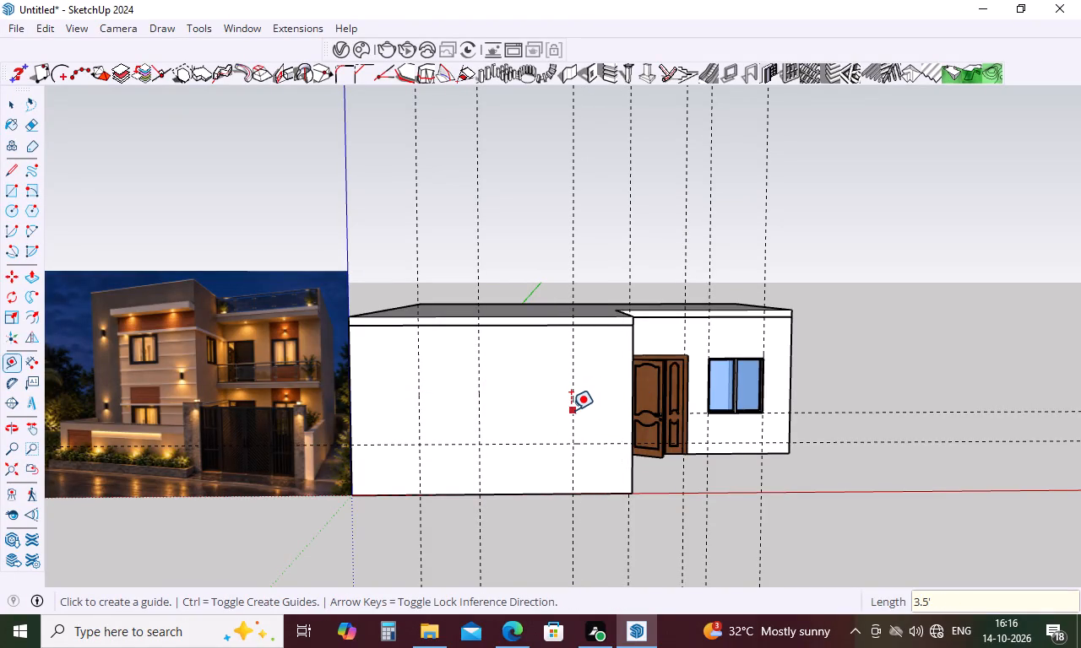
# Measure the spacing between the two inner vertical guides on the blank front wall.
pyautogui.moveTo(571, 410); pyautogui.dragTo(564, 393, button='middle')
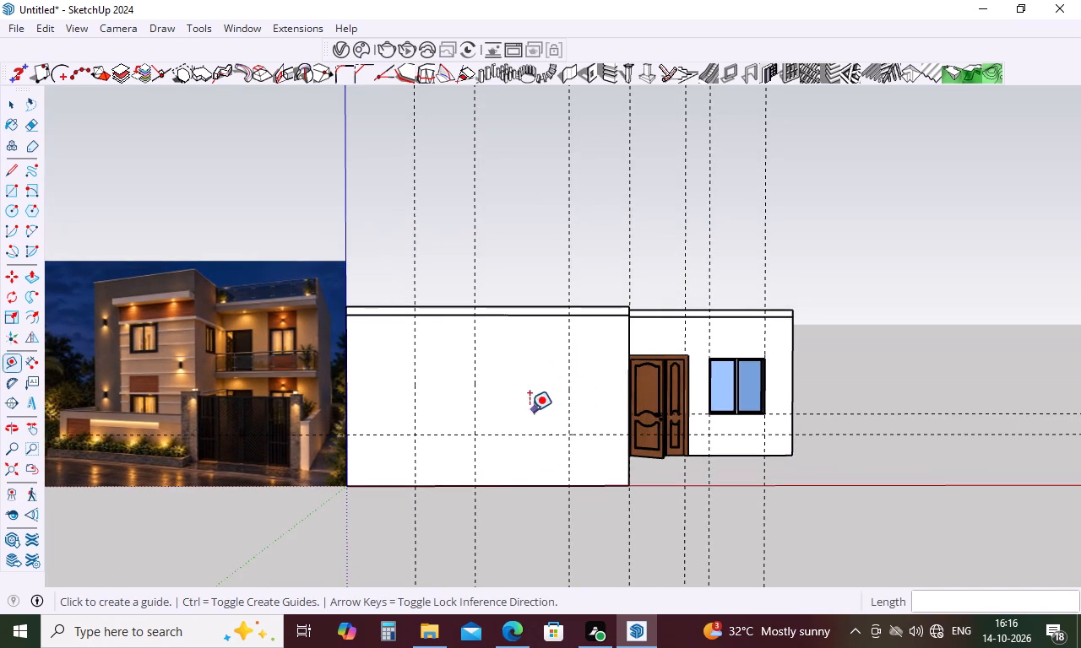
pyautogui.click(475, 391)
pyautogui.press('space')
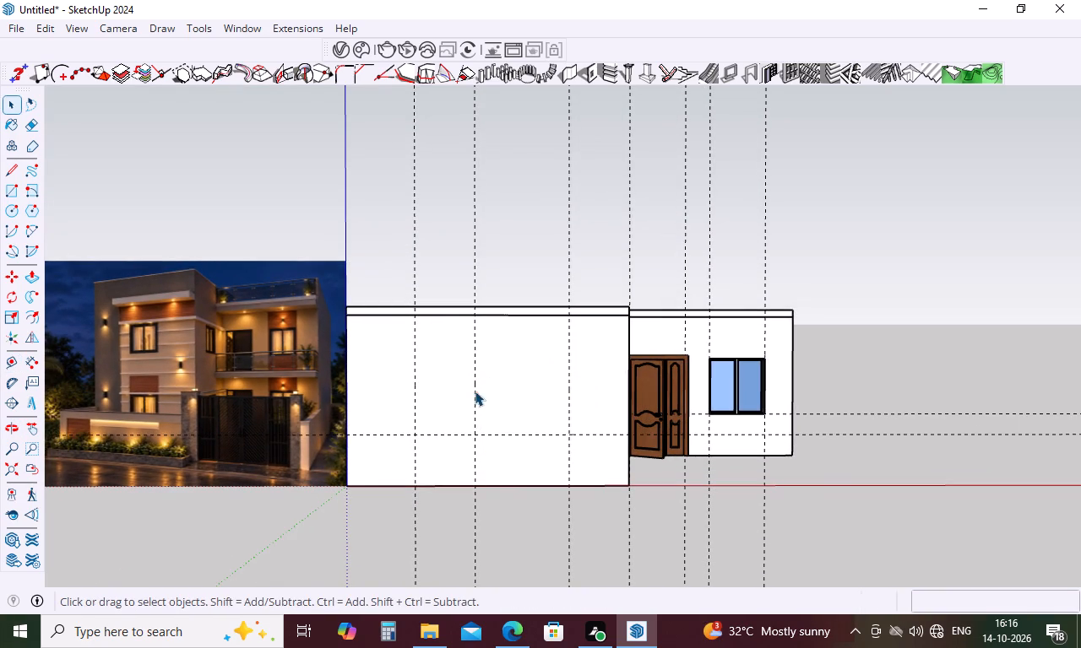
pyautogui.click(32, 369)
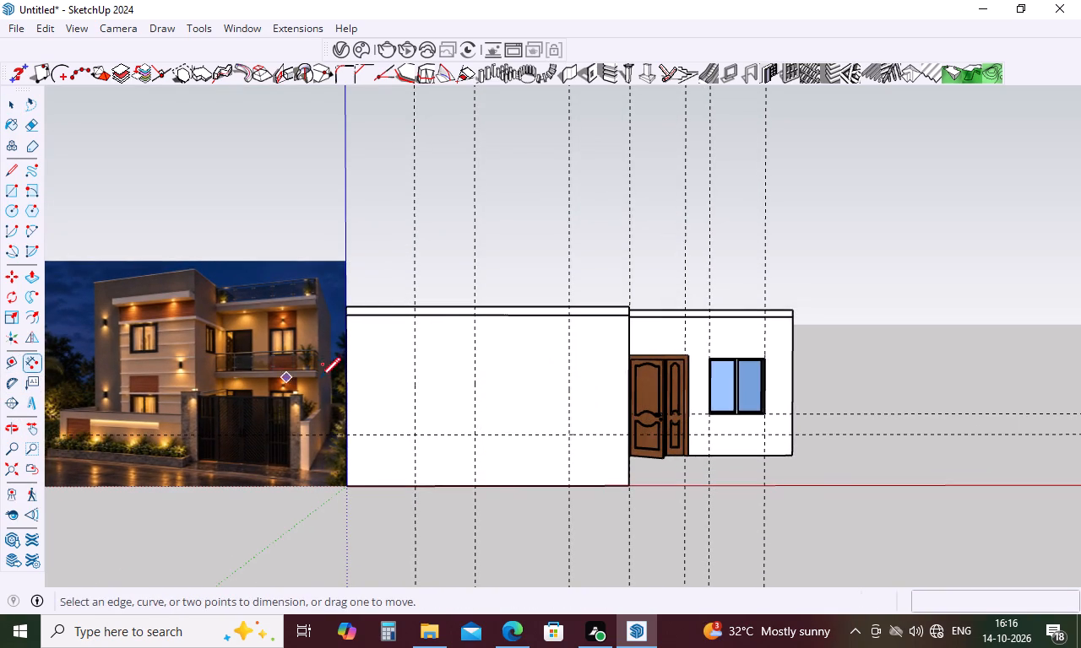
pyautogui.click(473, 435)
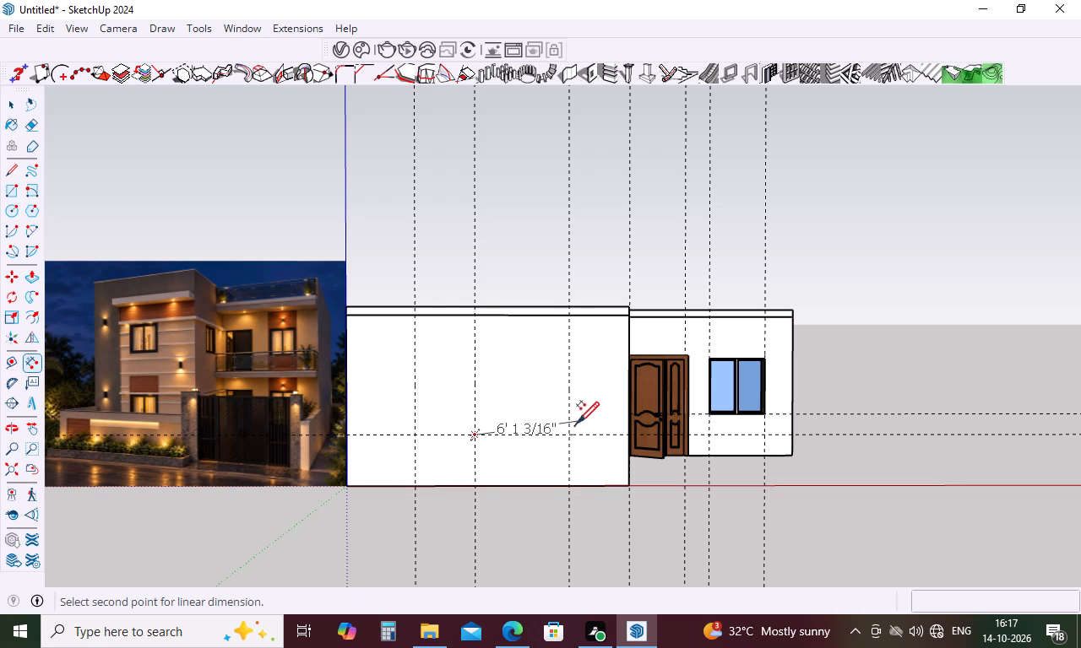
pyautogui.press('space')
# Offset a new vertical guide 6" inward from each of the two inner guides on the blank front wall.
pyautogui.write('t')
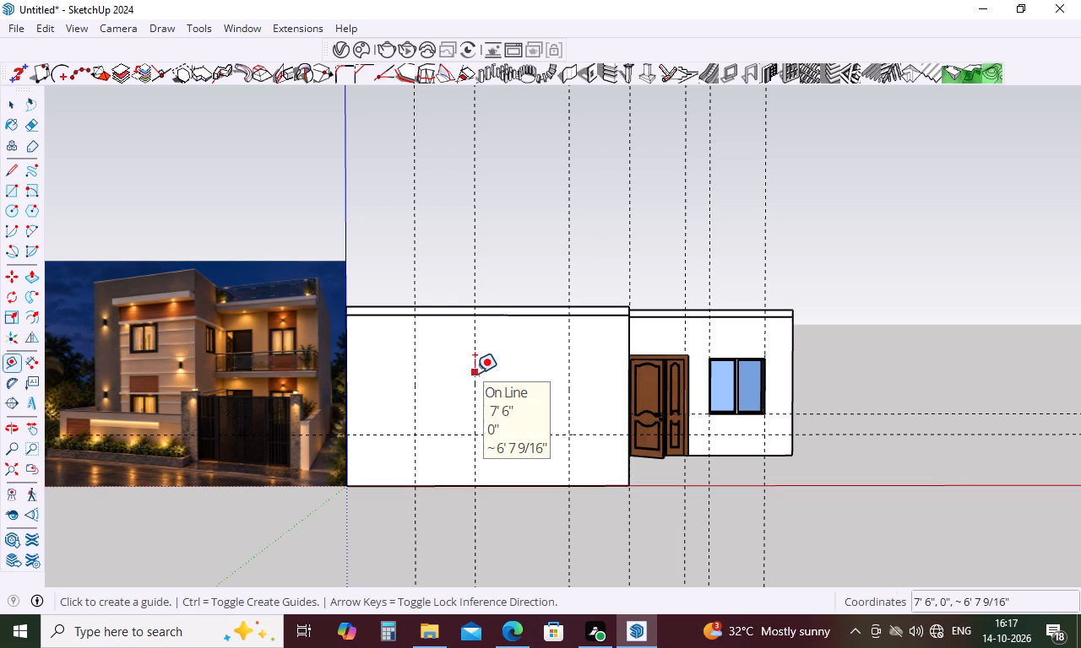
pyautogui.click(475, 373)
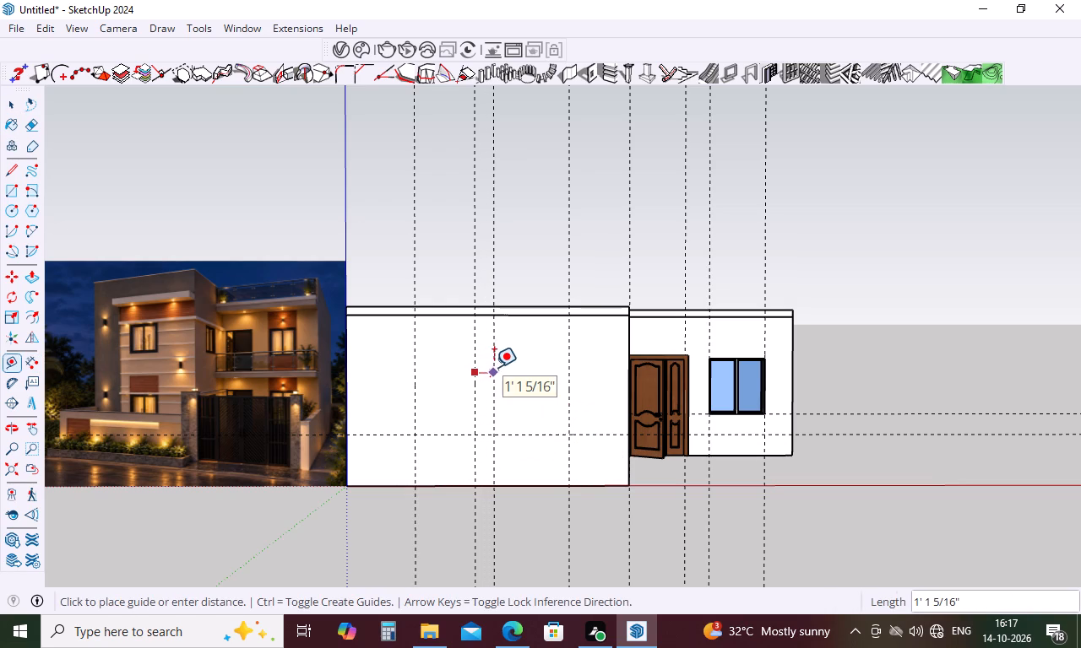
pyautogui.press('6')
pyautogui.press('Return')
pyautogui.click(565, 367)
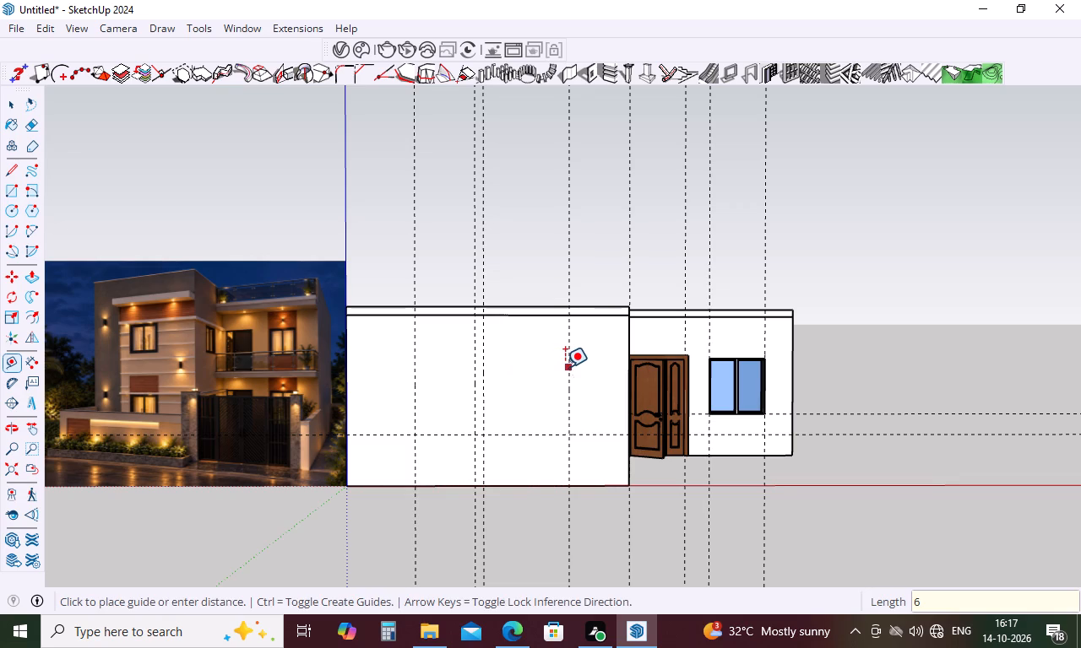
pyautogui.press('6')
pyautogui.press('Return')
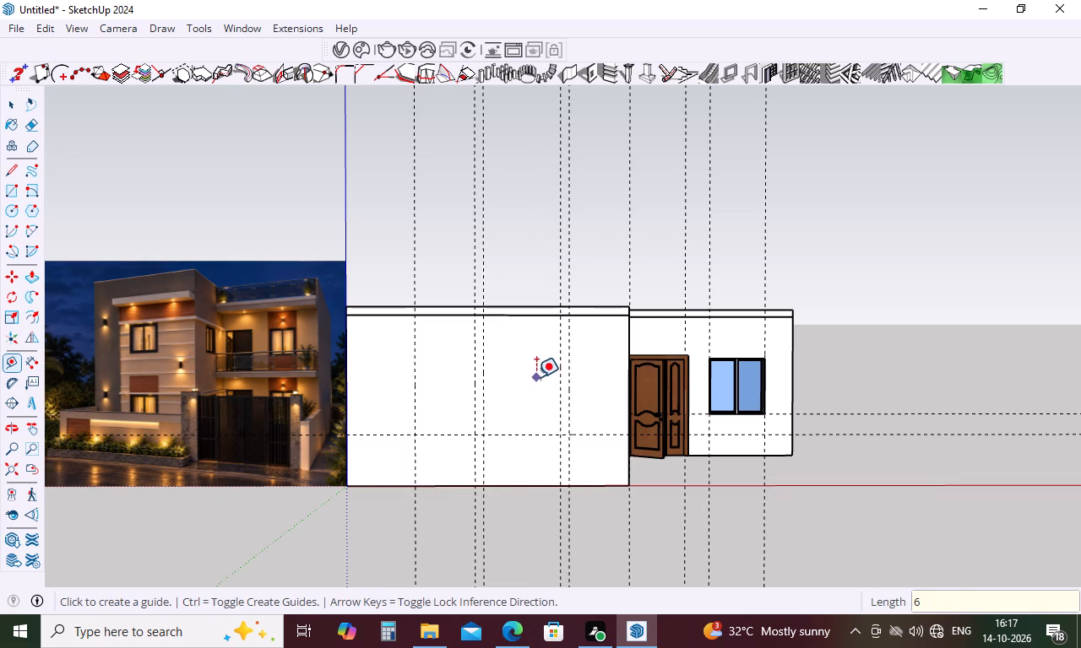
pyautogui.press('space')
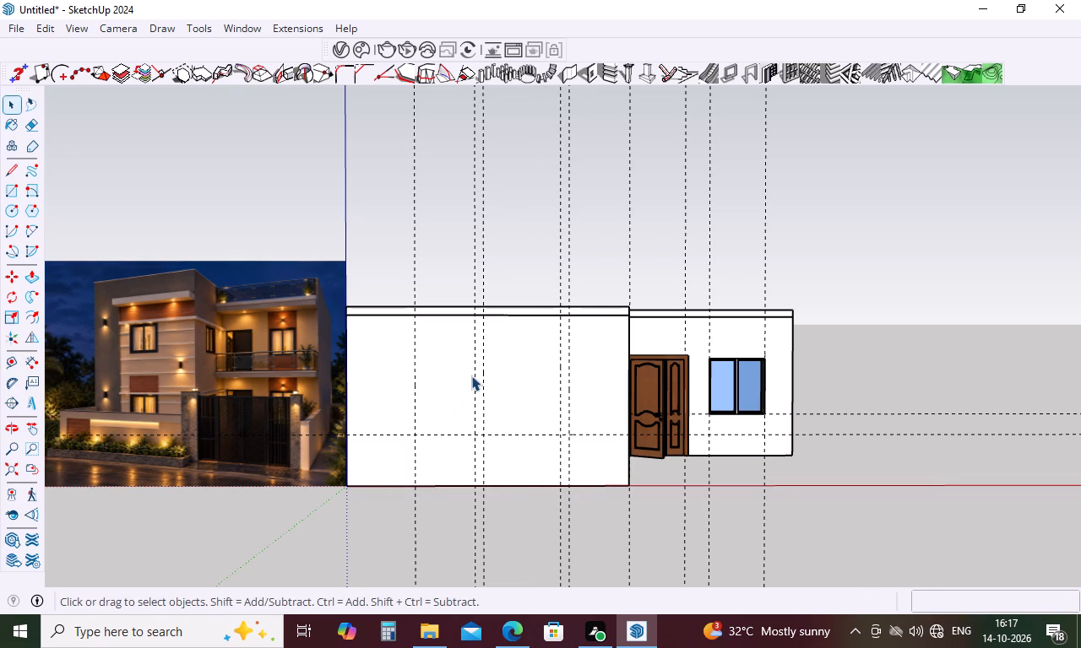
# Delete the old door and window guides and the outer vertical guides, keeping the 3' horizontal guide and the two innermost vertical ones.
pyautogui.click(472, 375)
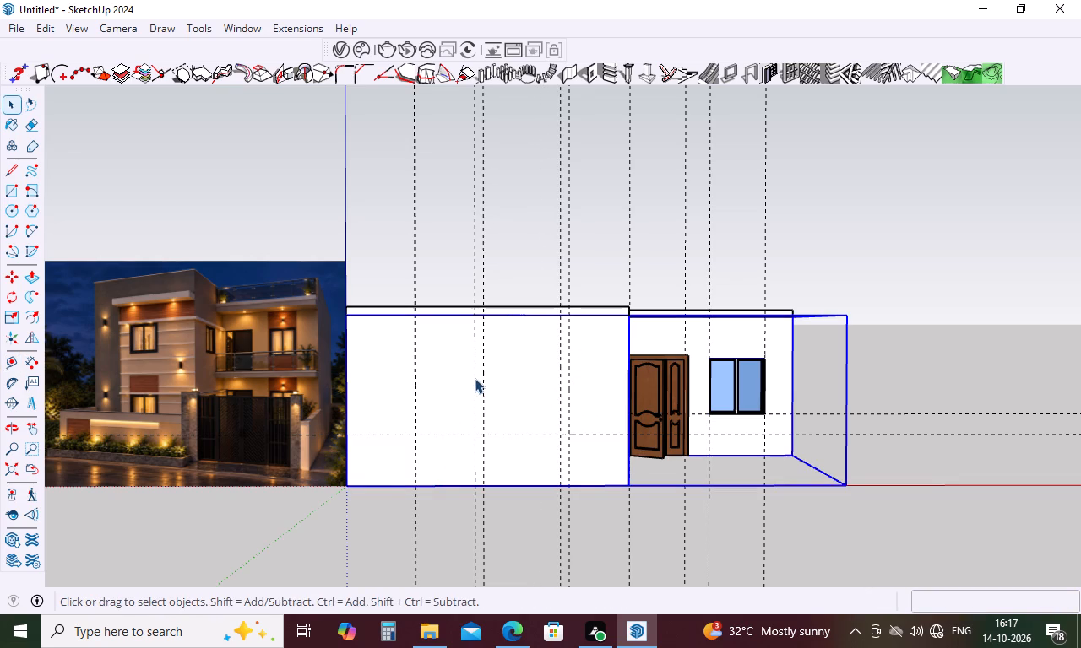
pyautogui.click(915, 516)
pyautogui.click(915, 390)
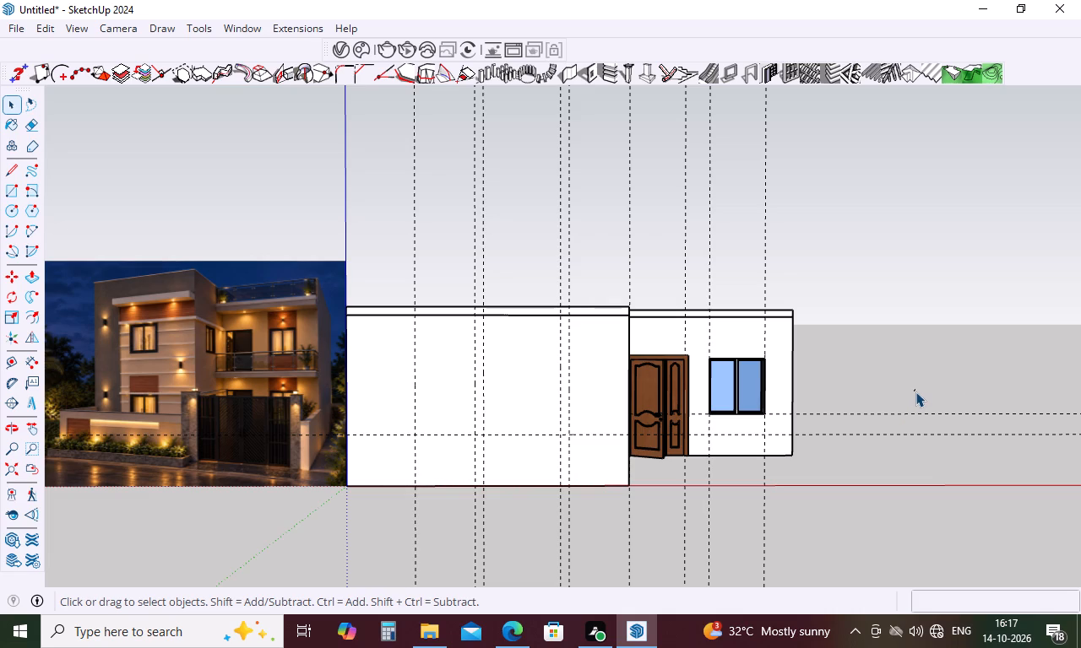
pyautogui.click(860, 413)
pyautogui.press('Delete')
pyautogui.moveTo(784, 254); pyautogui.dragTo(763, 256)
pyautogui.moveTo(763, 256); pyautogui.dragTo(589, 283)
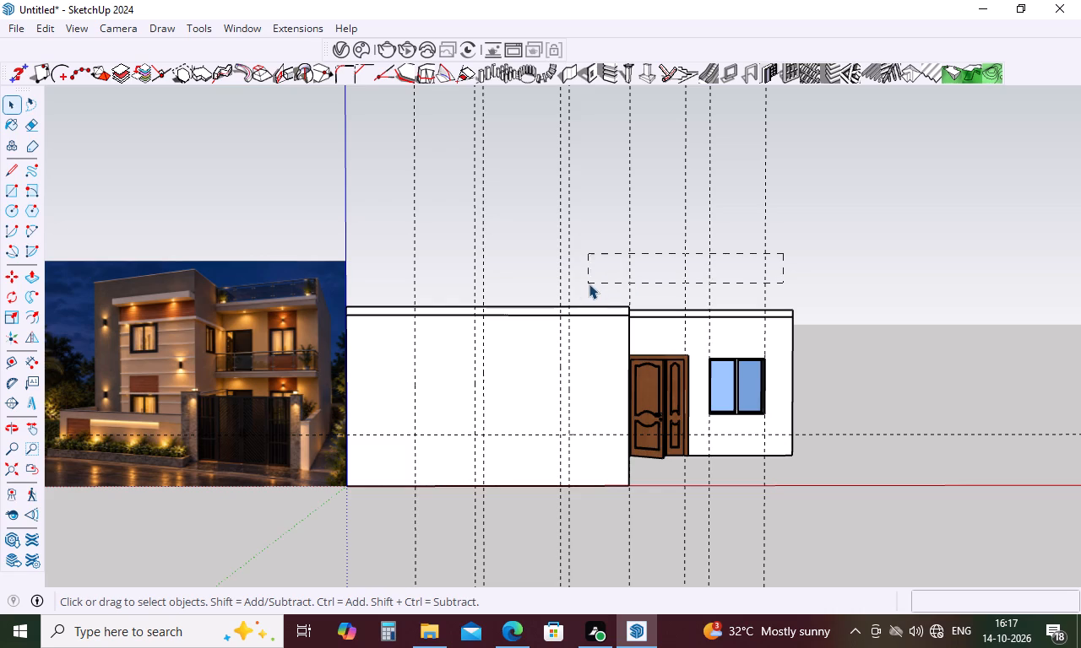
pyautogui.moveTo(589, 283); pyautogui.dragTo(567, 289)
pyautogui.press('Delete')
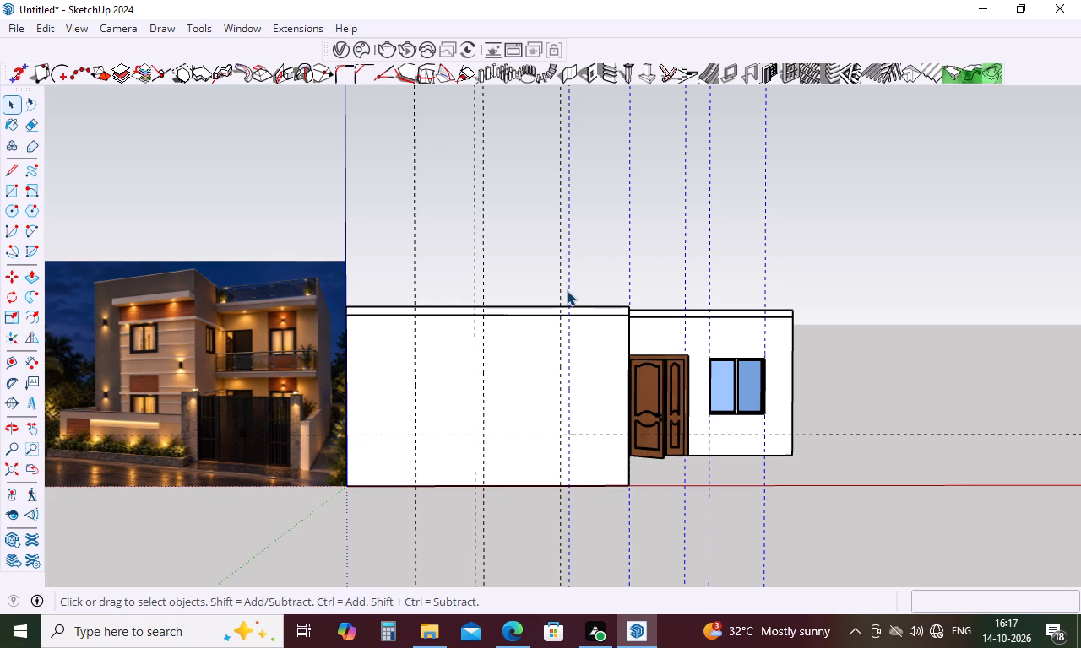
pyautogui.moveTo(476, 275); pyautogui.dragTo(433, 284)
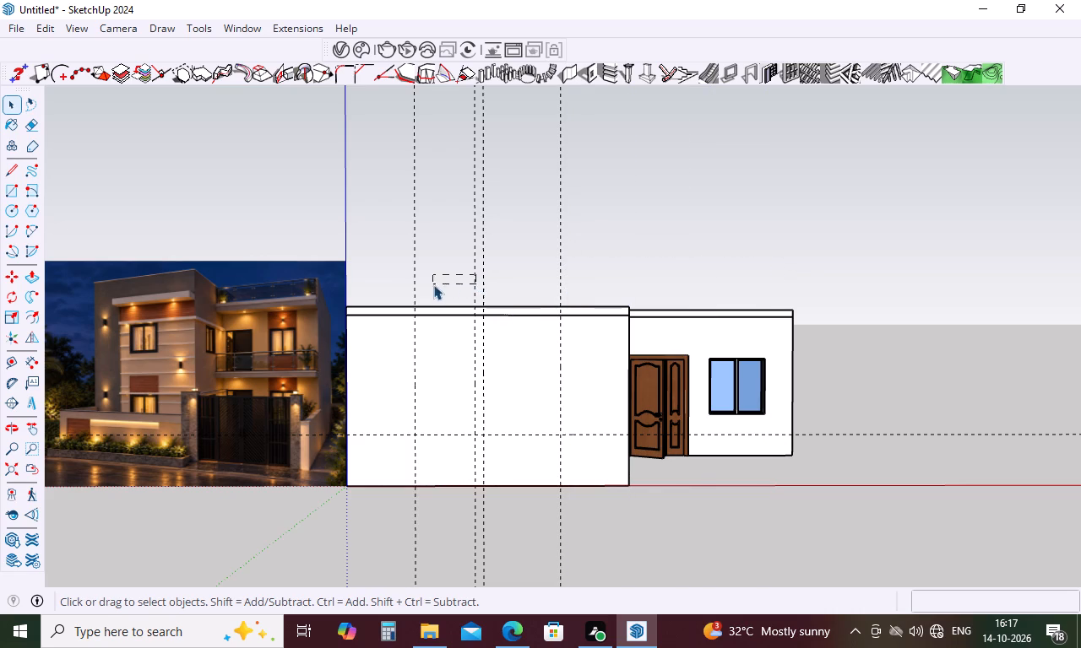
pyautogui.moveTo(433, 284); pyautogui.dragTo(405, 295)
pyautogui.press('Delete')
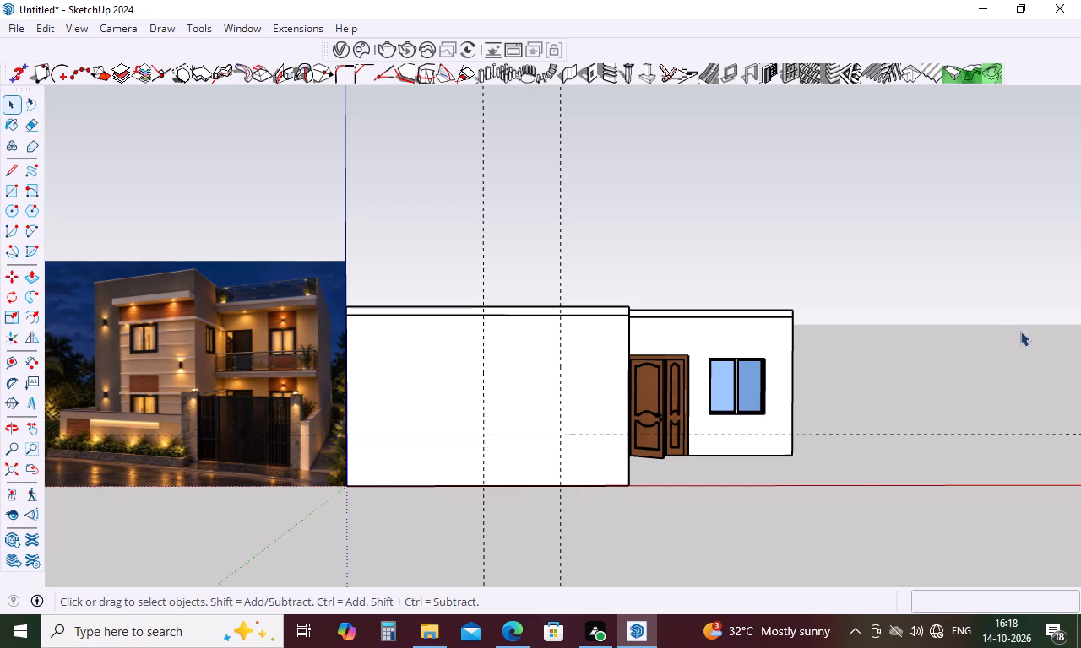
# Measure the spacing between the two remaining vertical guides along the 3' horizontal guide.
pyautogui.click(26, 356)
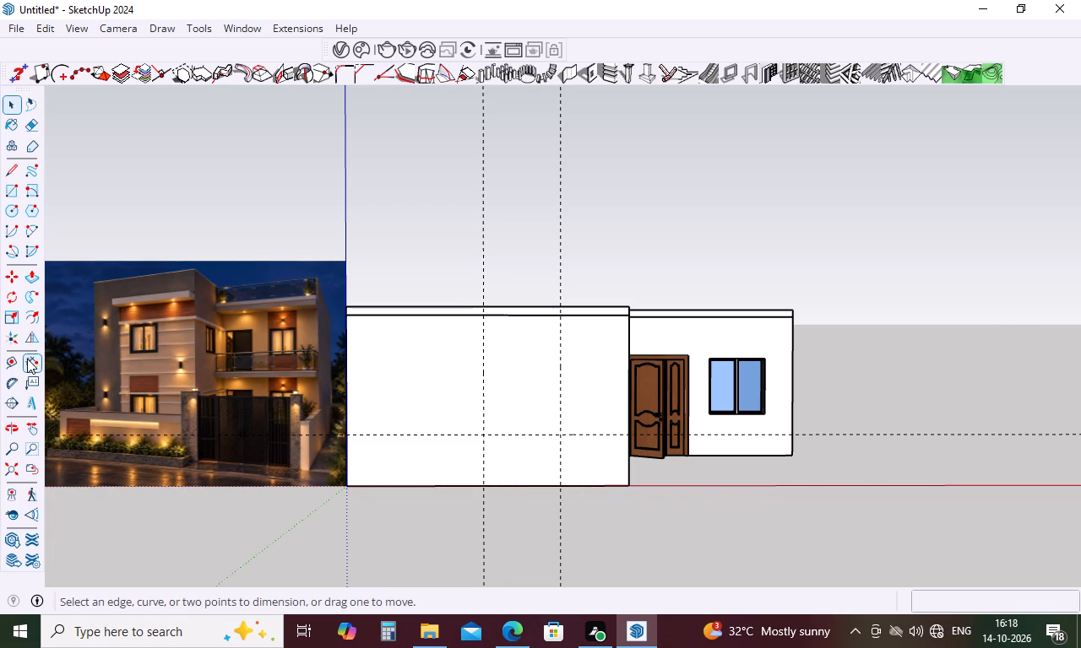
pyautogui.click(486, 433)
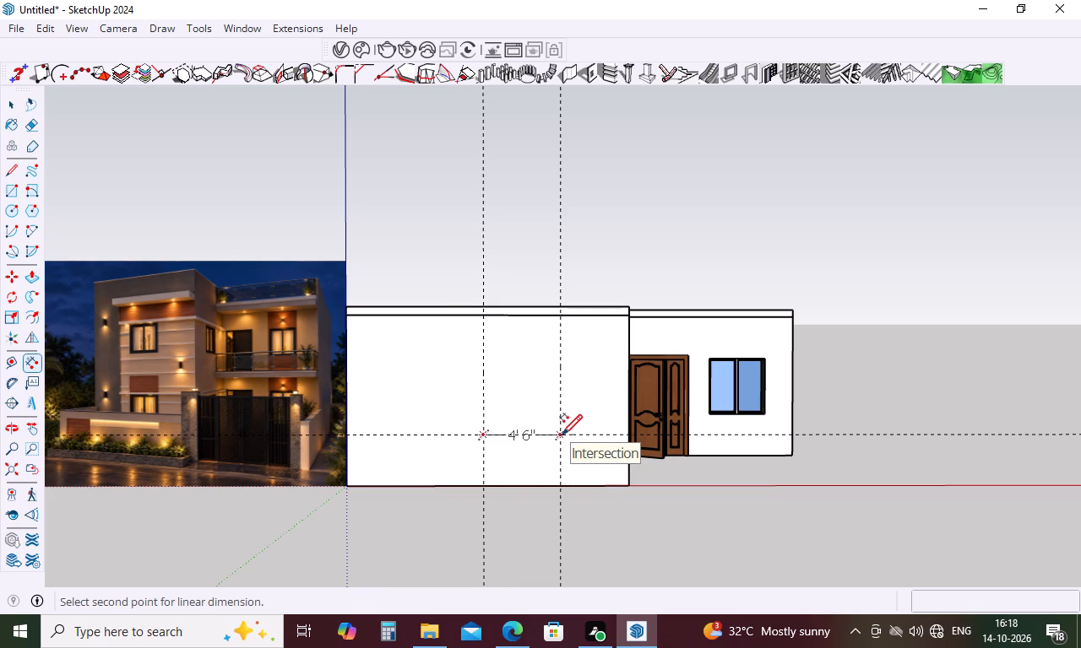
pyautogui.press('space')
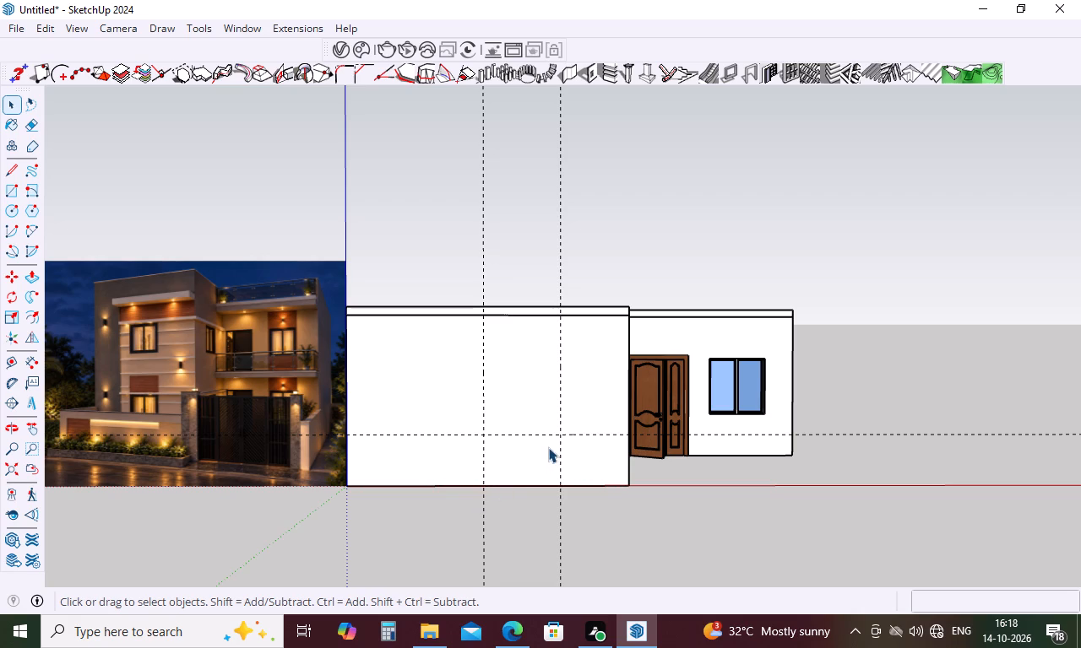
# Insert a Type B MajWindow, 48" high with a 36" floor gap, on the blank front wall between the two vertical guides, 4' 6" wide.
pyautogui.scroll(-1, 562, 437)
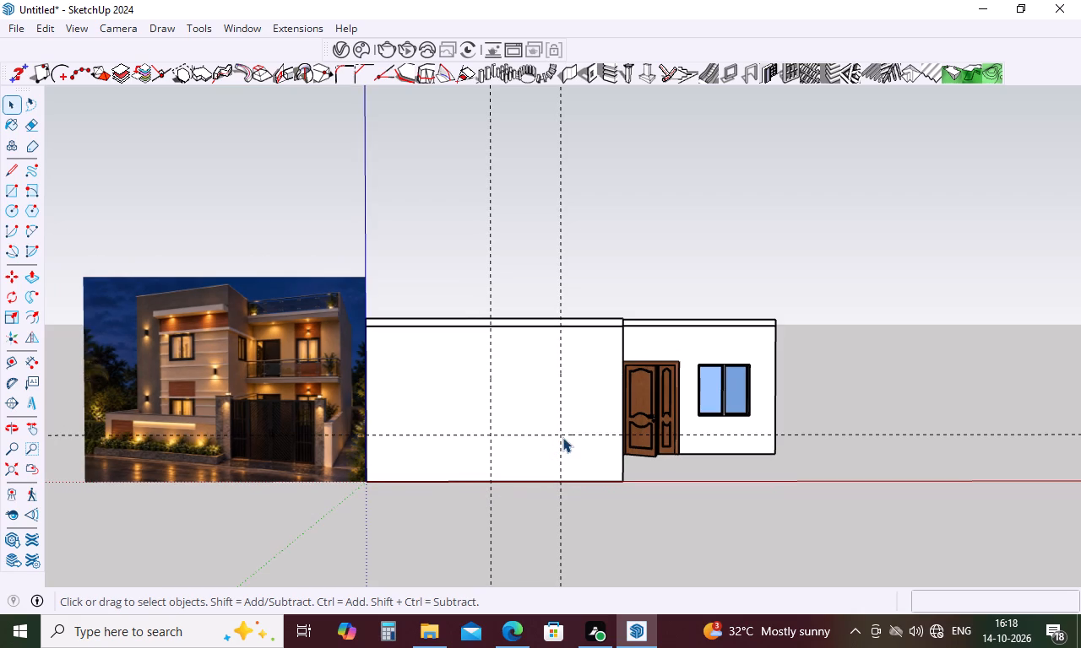
pyautogui.press('space')
pyautogui.click(611, 534)
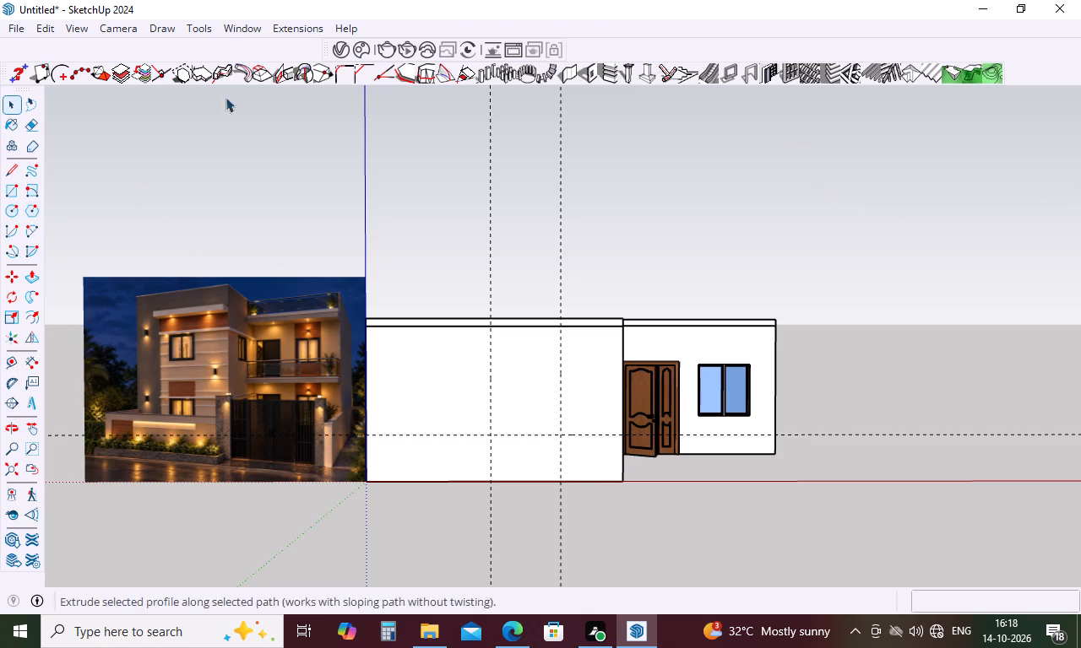
pyautogui.click(291, 24)
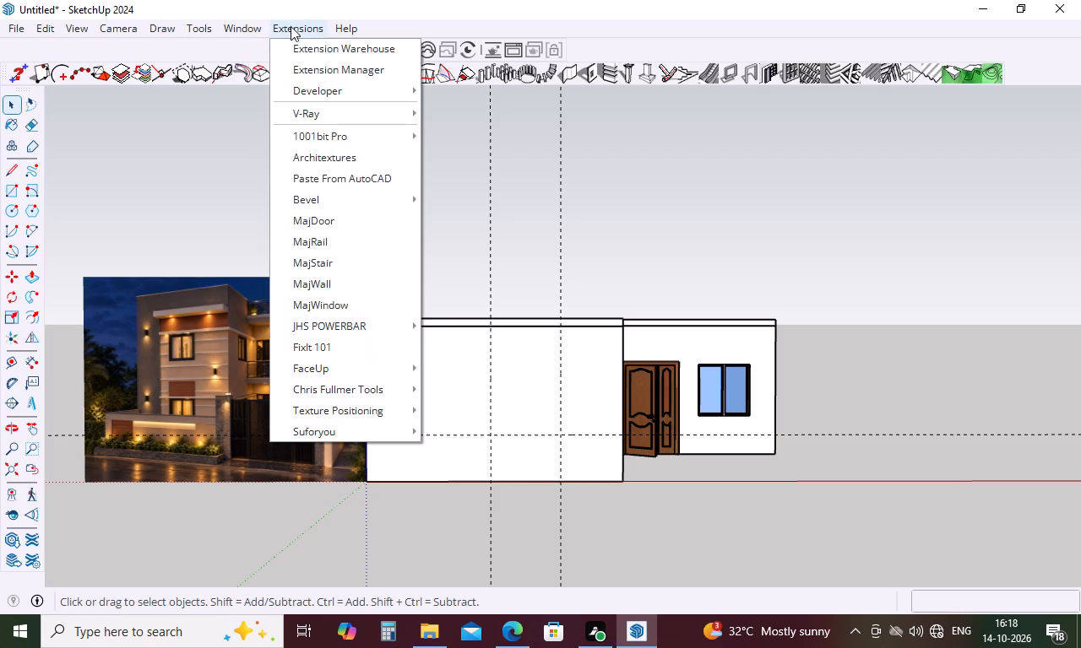
pyautogui.click(344, 300)
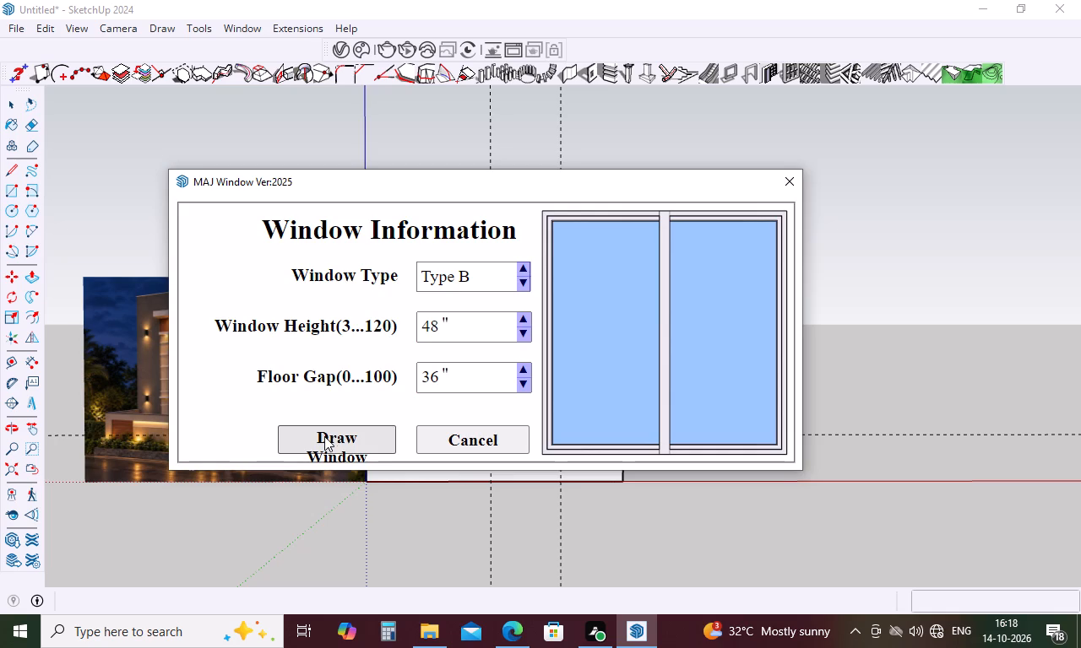
pyautogui.click(323, 439)
pyautogui.click(427, 408)
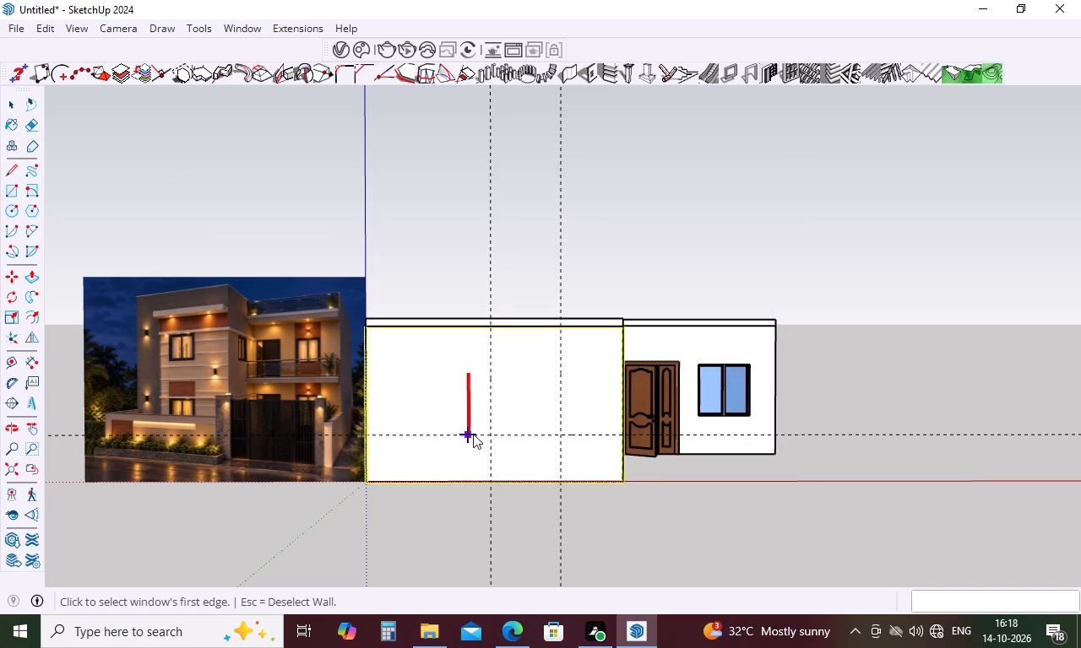
pyautogui.click(489, 435)
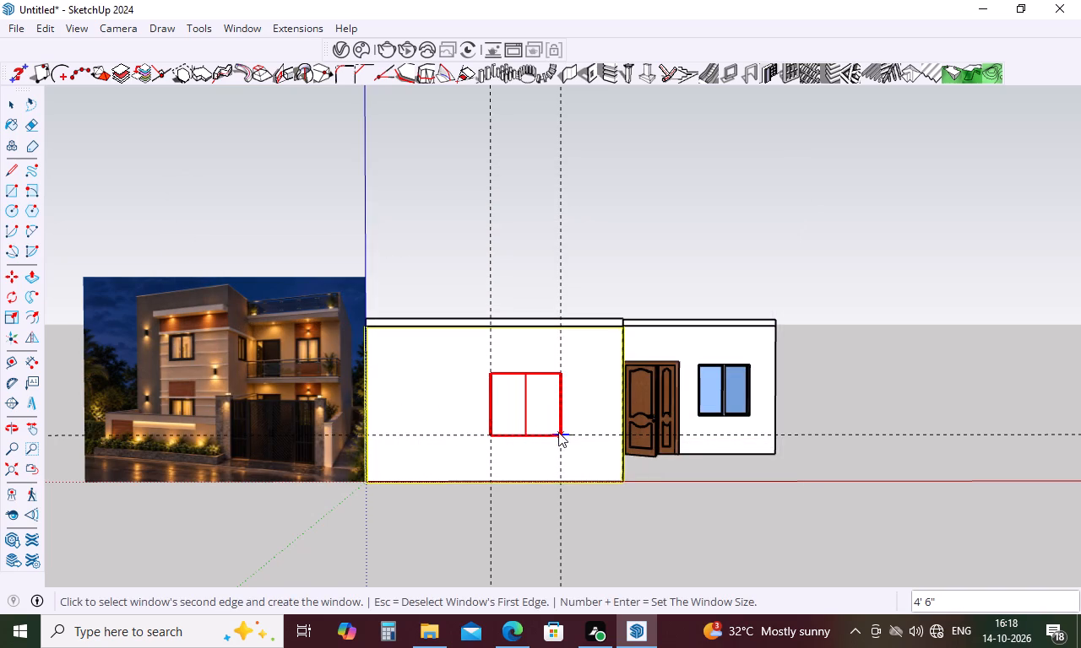
pyautogui.doubleClick(558, 432)
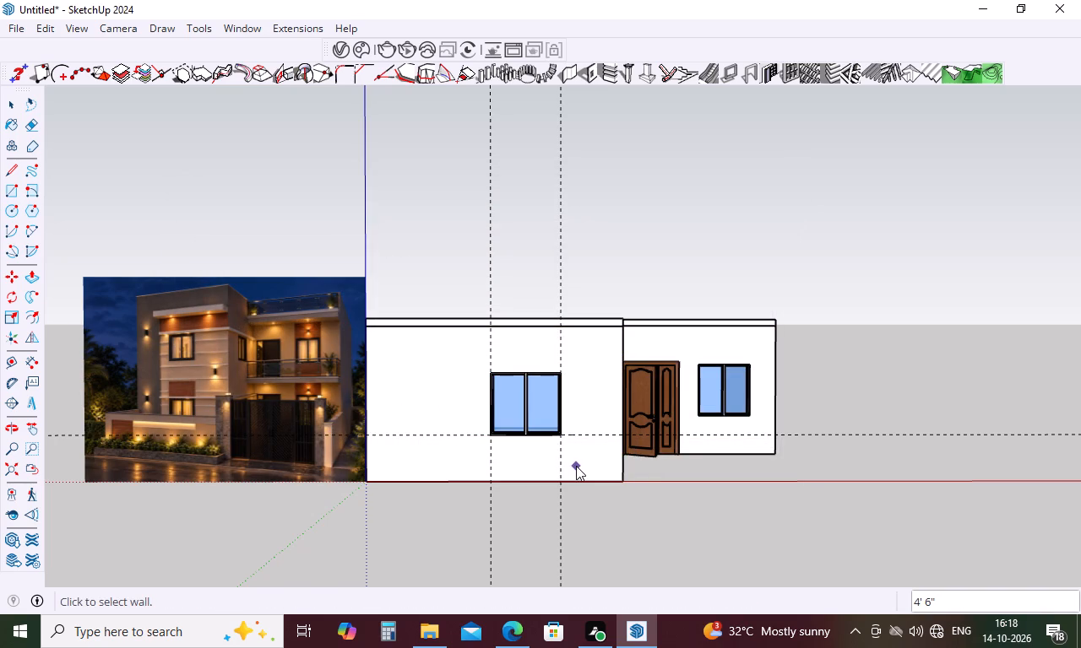
pyautogui.press('space')
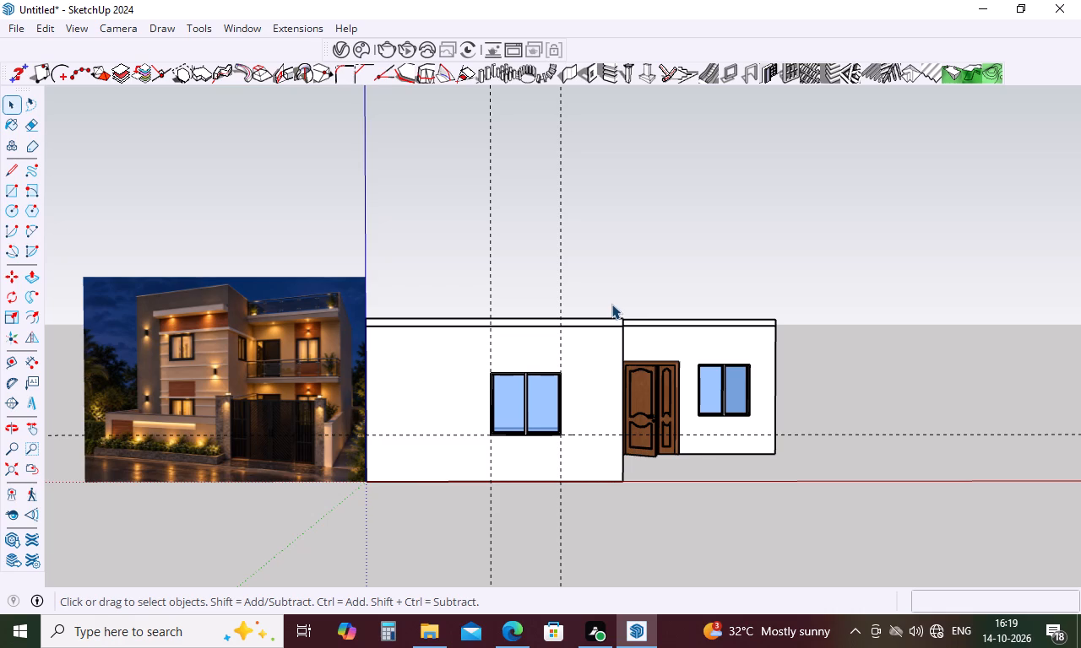
# Delete all remaining guides from the model.
pyautogui.click(646, 535)
pyautogui.click(42, 30)
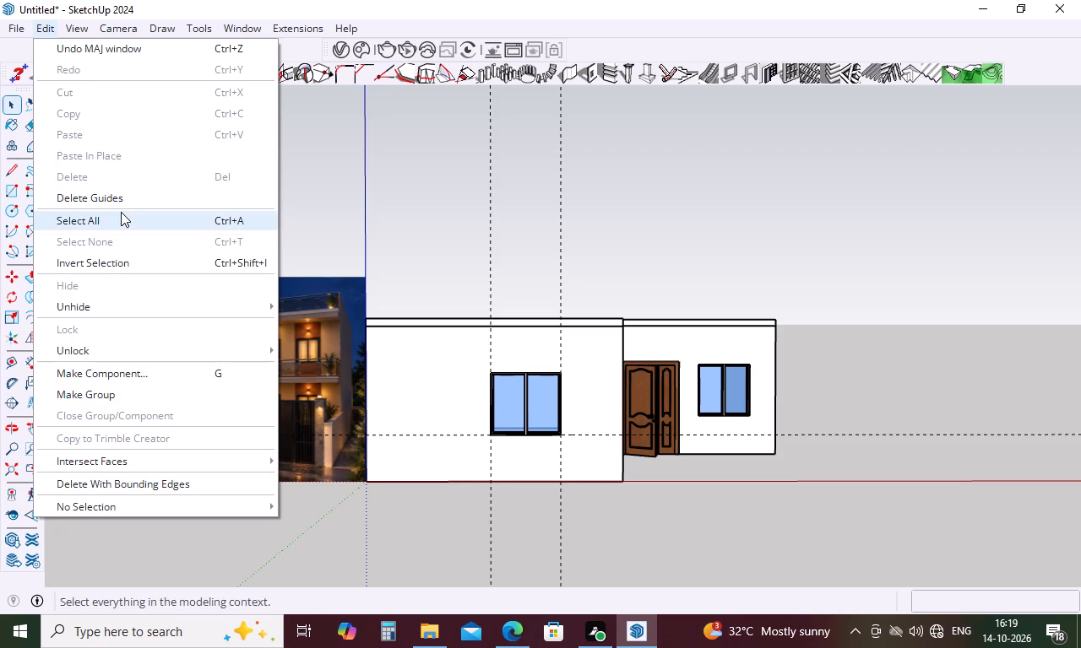
pyautogui.click(127, 199)
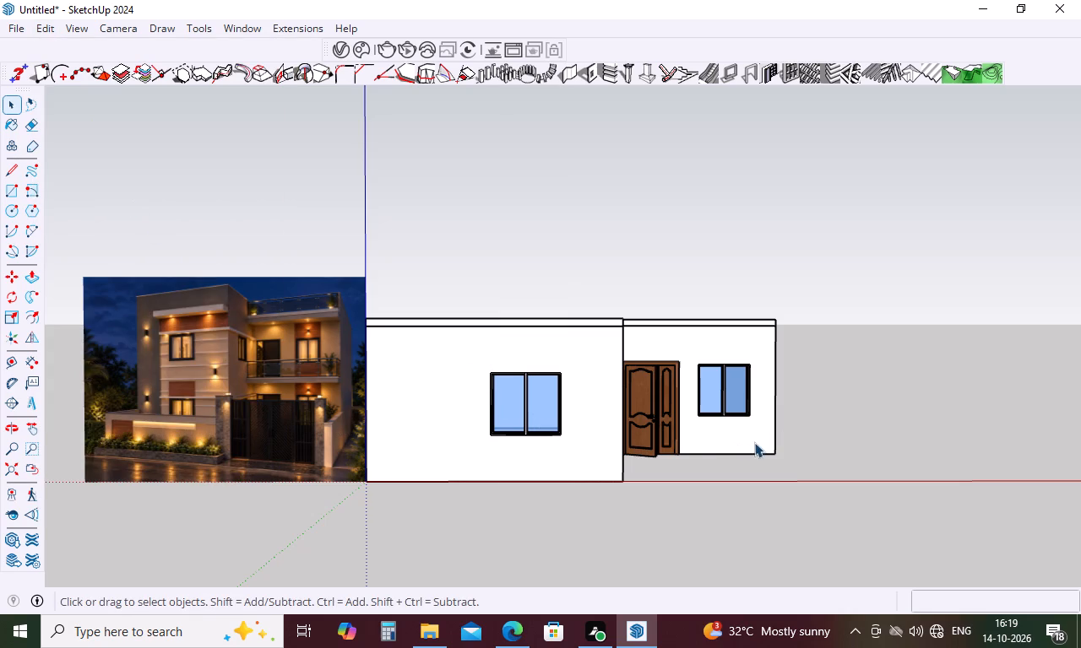
# Examine the house facade in the reference image against the modelled front walls and windows.
pyautogui.scroll(4, 208, 420)
pyautogui.moveTo(261, 391); pyautogui.dragTo(259, 391, button='middle')
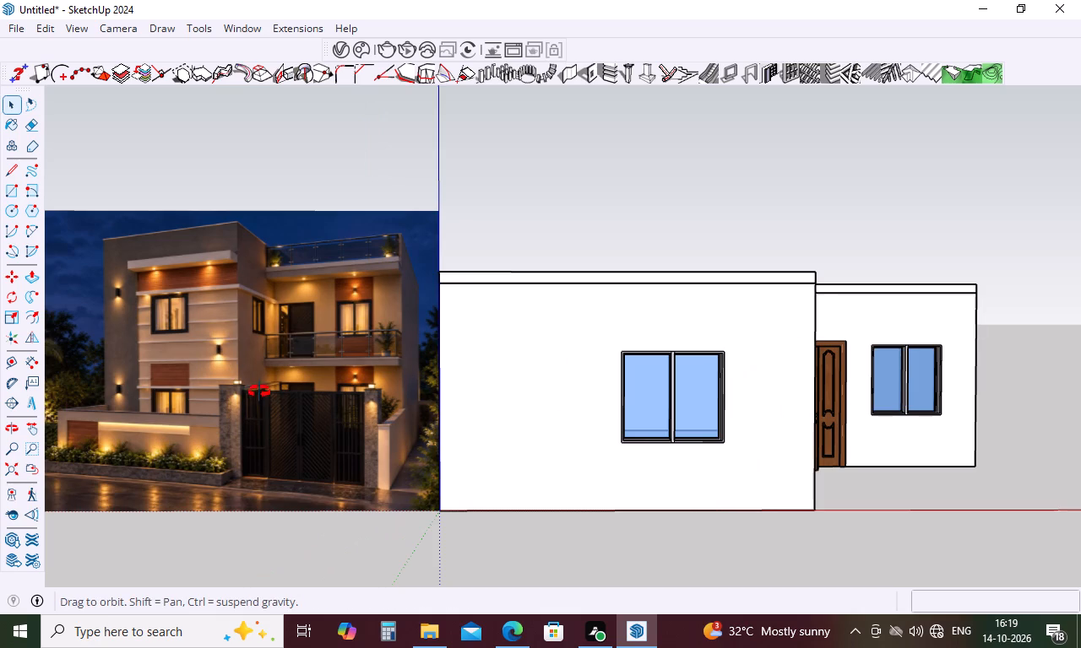
pyautogui.moveTo(259, 391); pyautogui.dragTo(325, 397, button='middle')
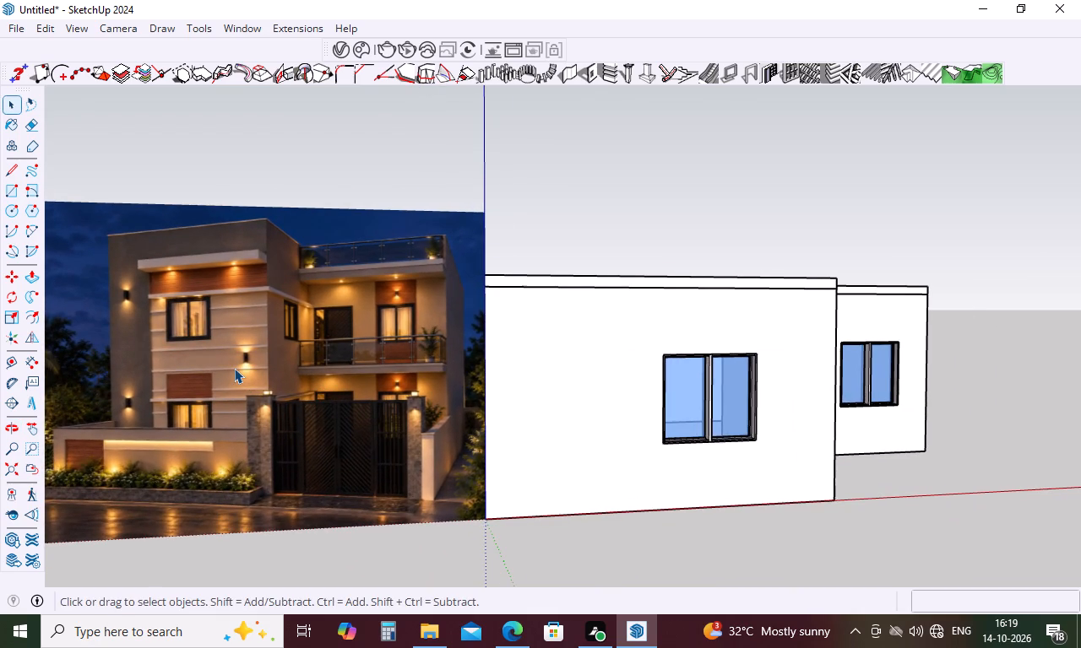
pyautogui.scroll(4, 234, 368)
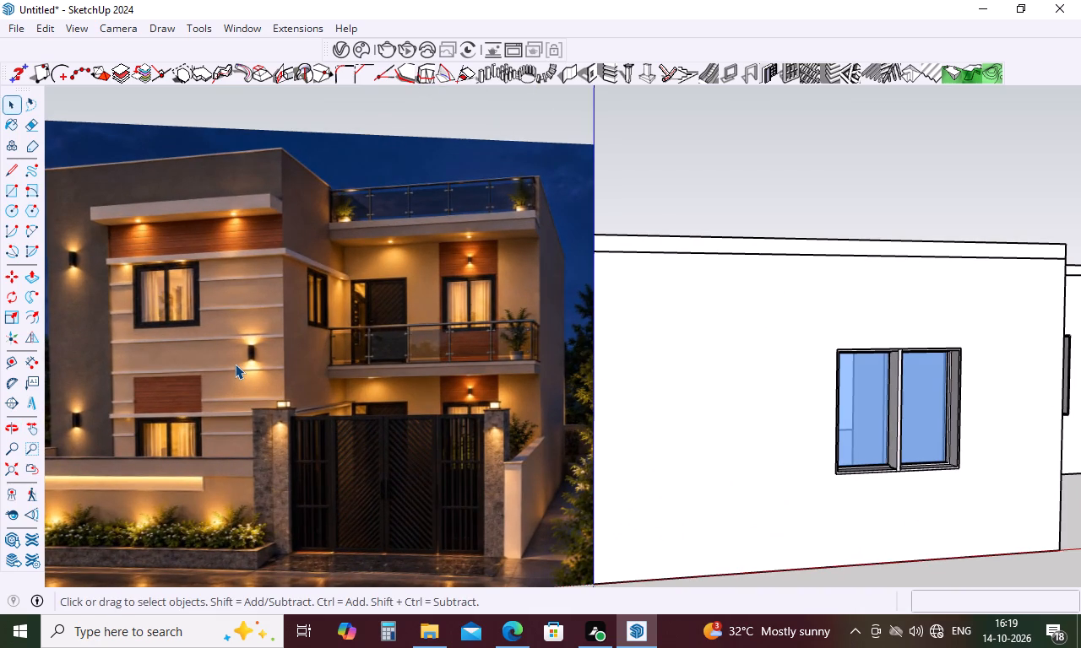
pyautogui.scroll(-1, 235, 364)
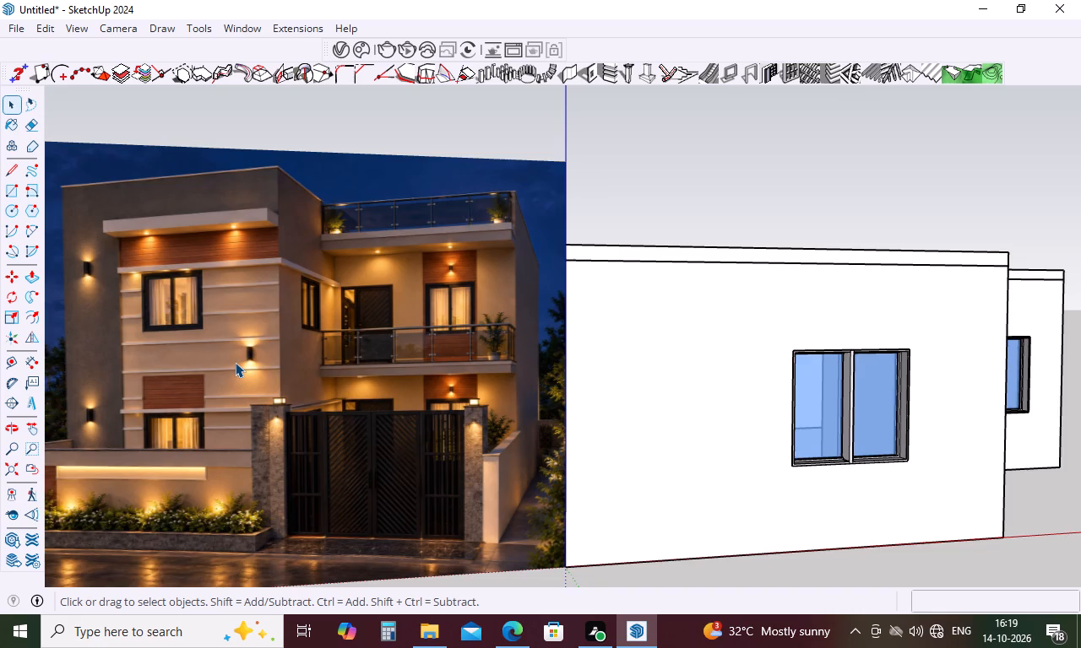
pyautogui.scroll(-4, 235, 362)
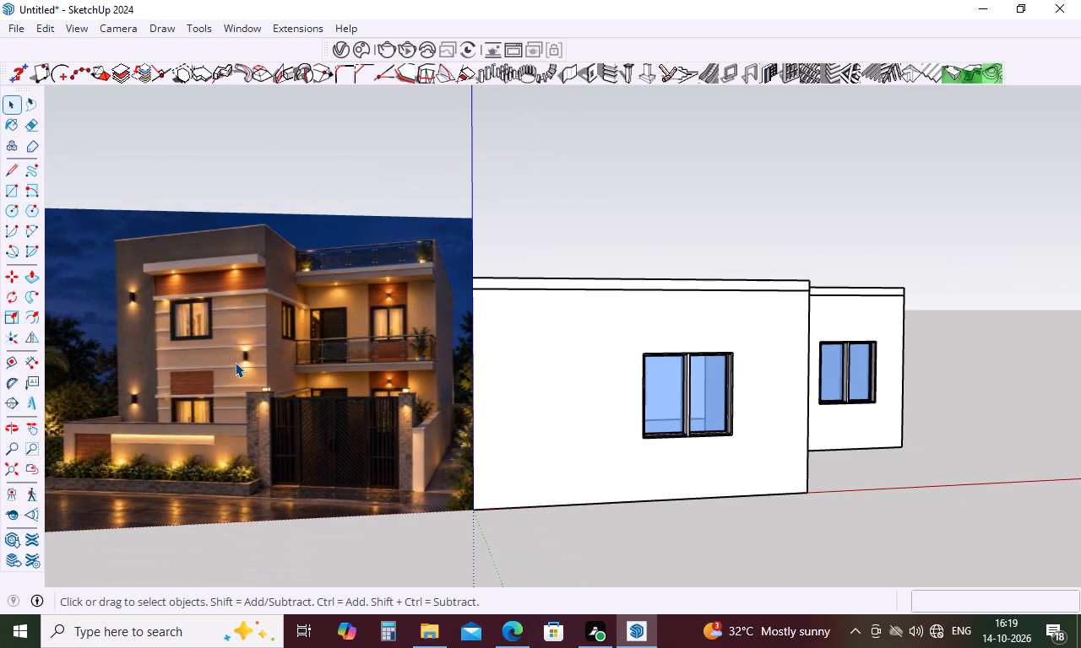
pyautogui.scroll(-2, 235, 362)
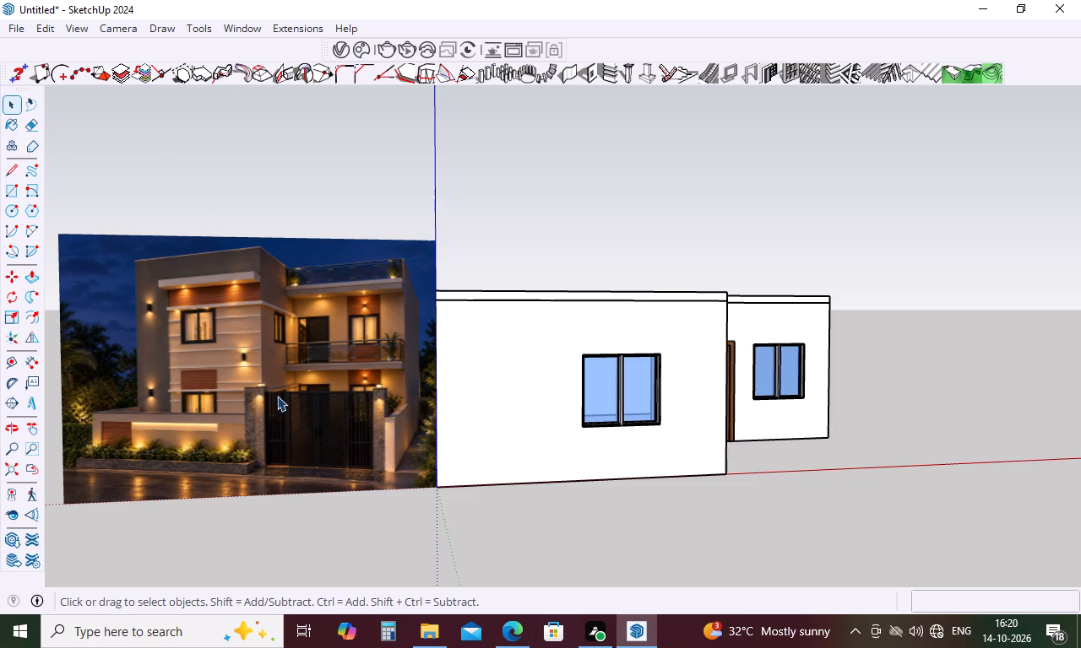
pyautogui.scroll(1, 672, 430)
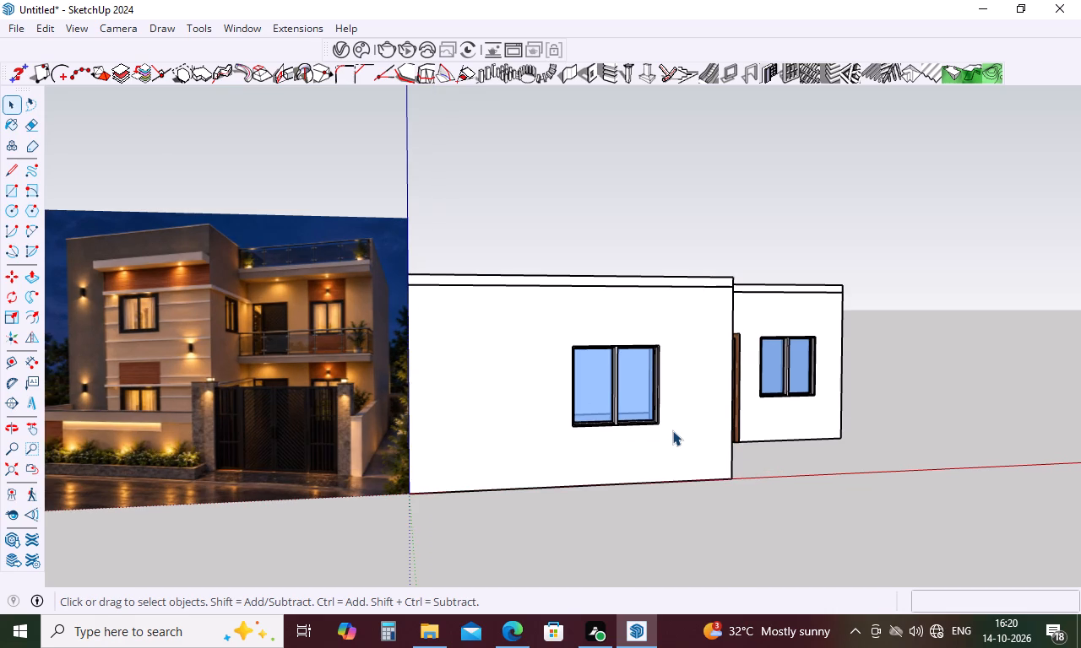
pyautogui.scroll(-3, 328, 433)
pyautogui.scroll(2, 304, 428)
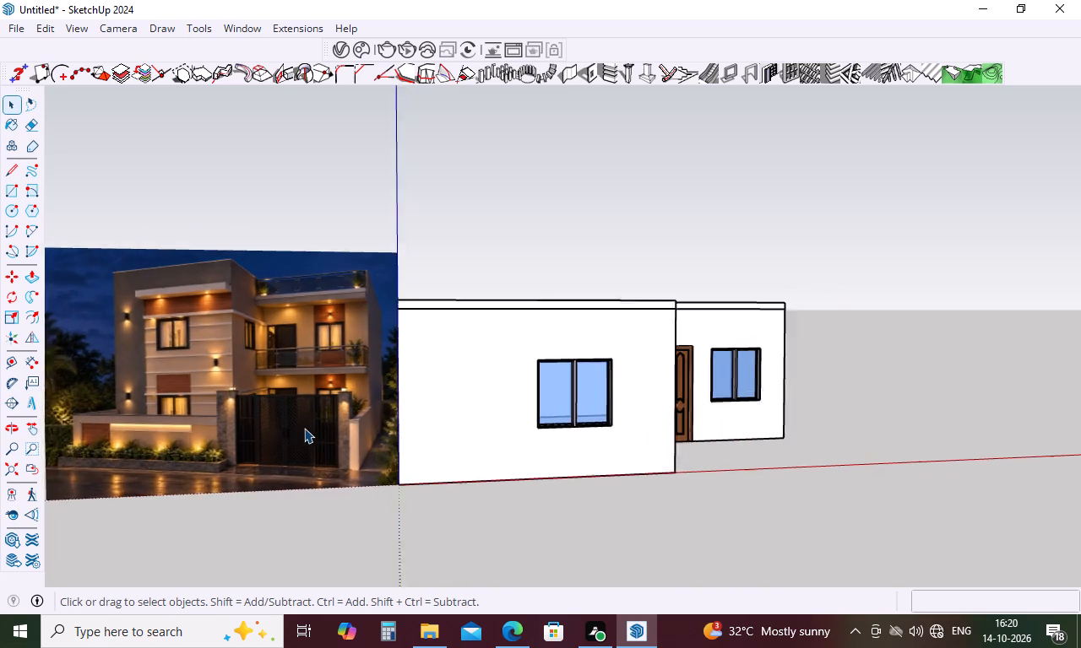
pyautogui.scroll(7, 304, 428)
pyautogui.scroll(-4, 304, 428)
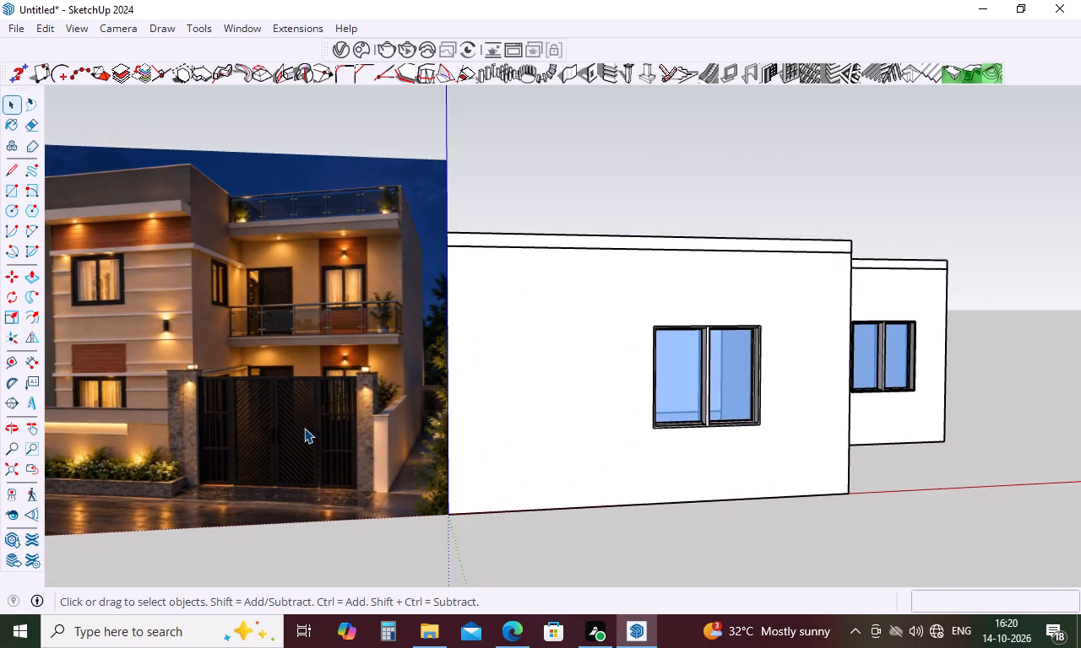
pyautogui.scroll(-2, 304, 428)
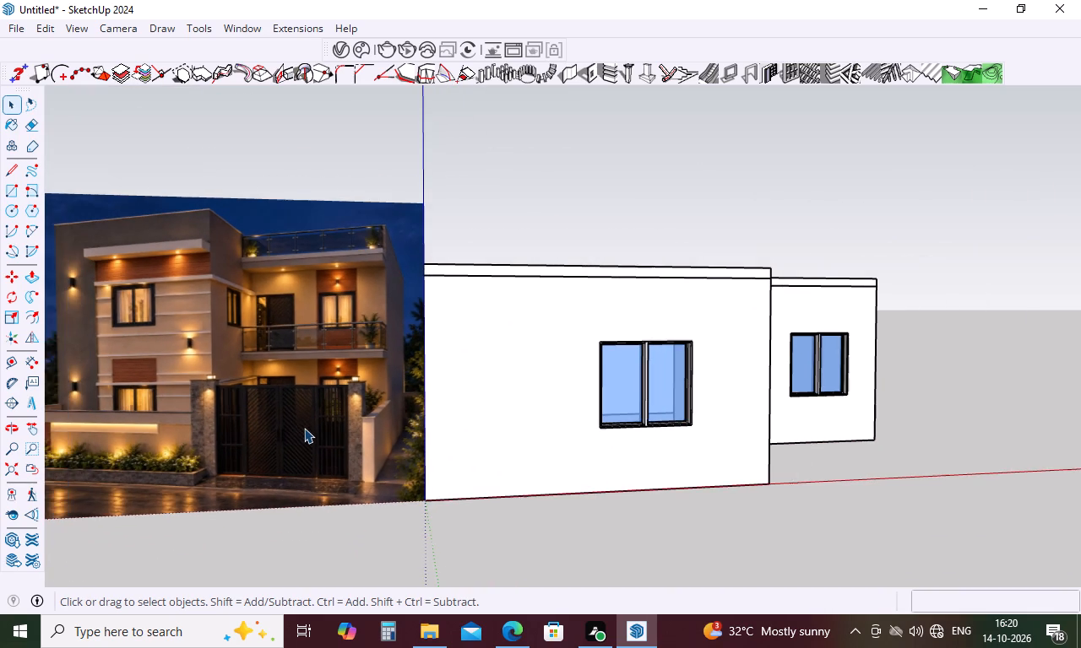
pyautogui.scroll(-2, 304, 428)
# Add a vertical guide 1" outside each side edge of the window beside the door.
pyautogui.scroll(5, 891, 332)
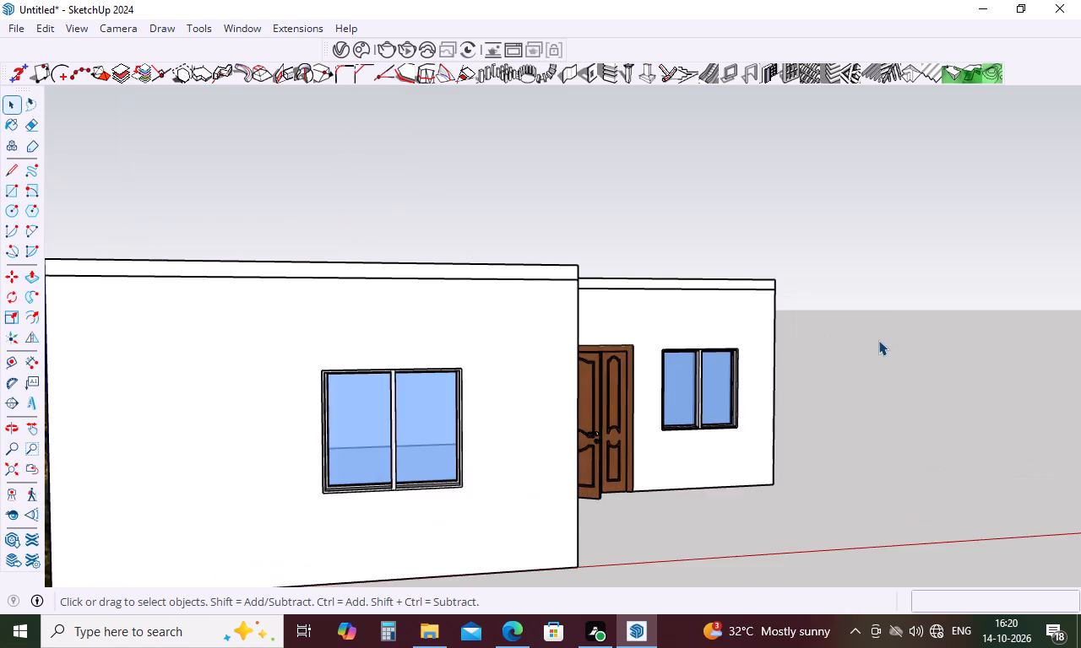
pyautogui.scroll(4, 832, 379)
pyautogui.press('Escape')
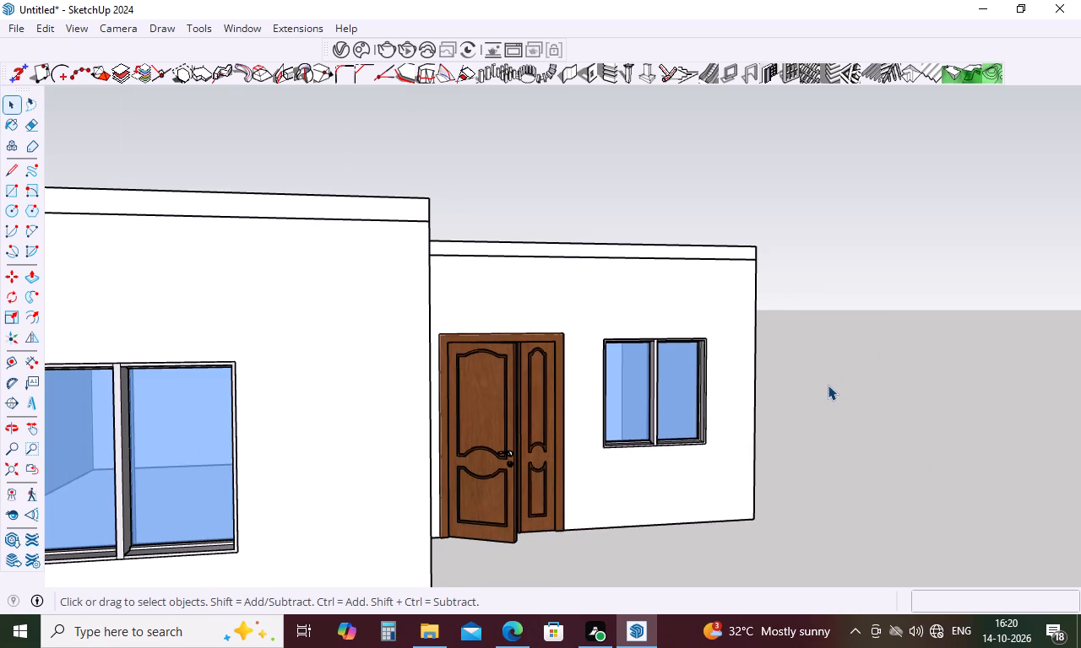
pyautogui.press('t')
pyautogui.scroll(5, 616, 364)
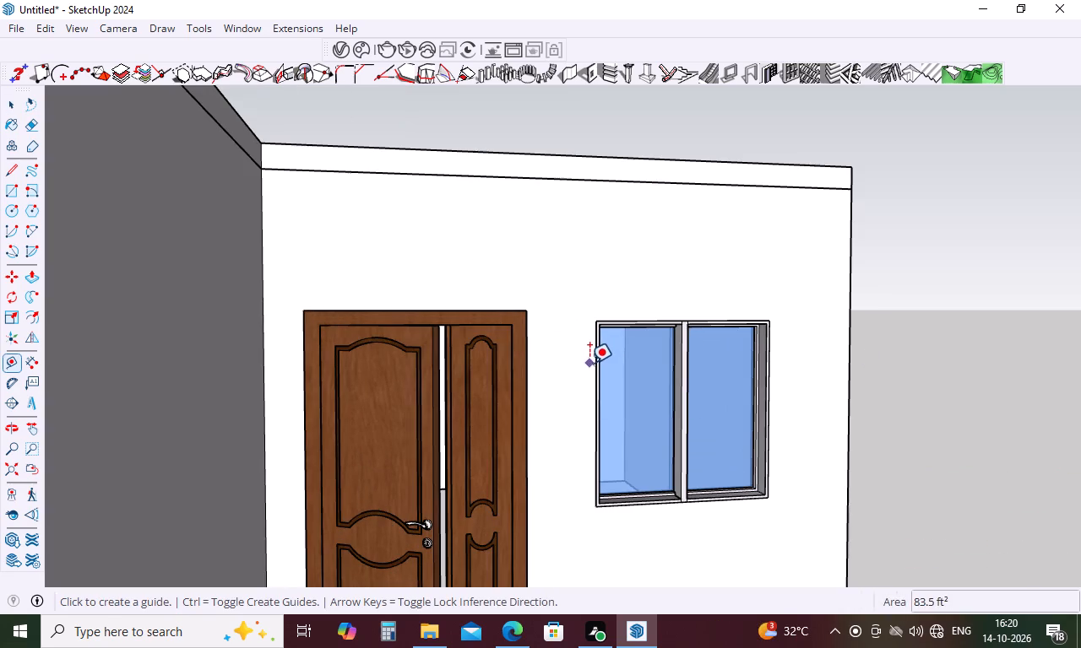
pyautogui.click(594, 360)
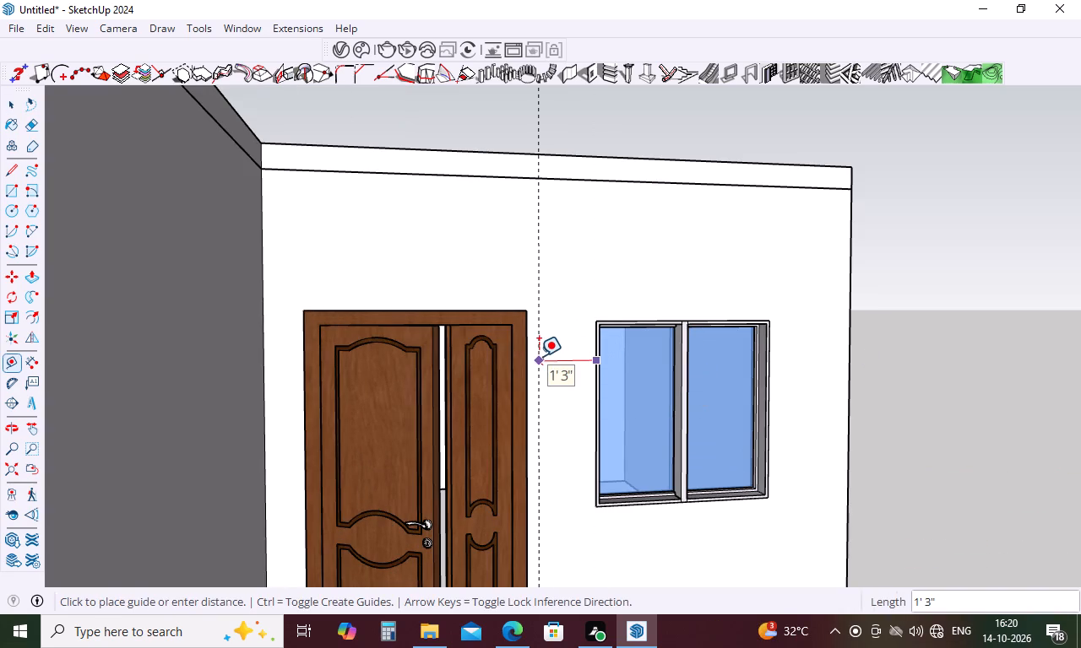
pyautogui.press('1')
pyautogui.press('Return')
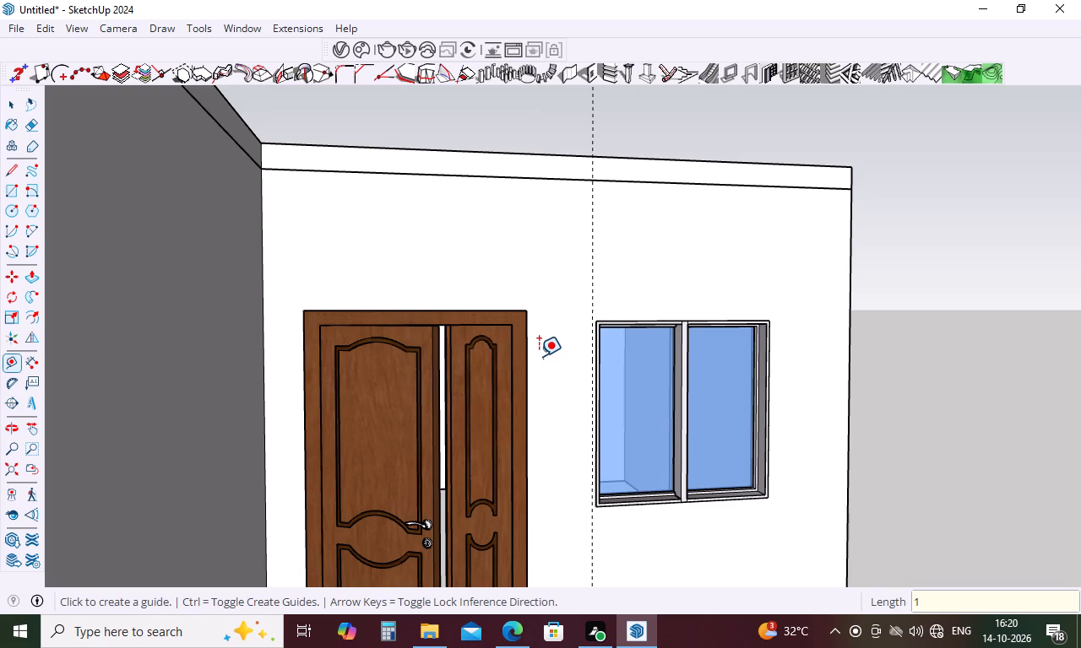
pyautogui.scroll(4, 769, 386)
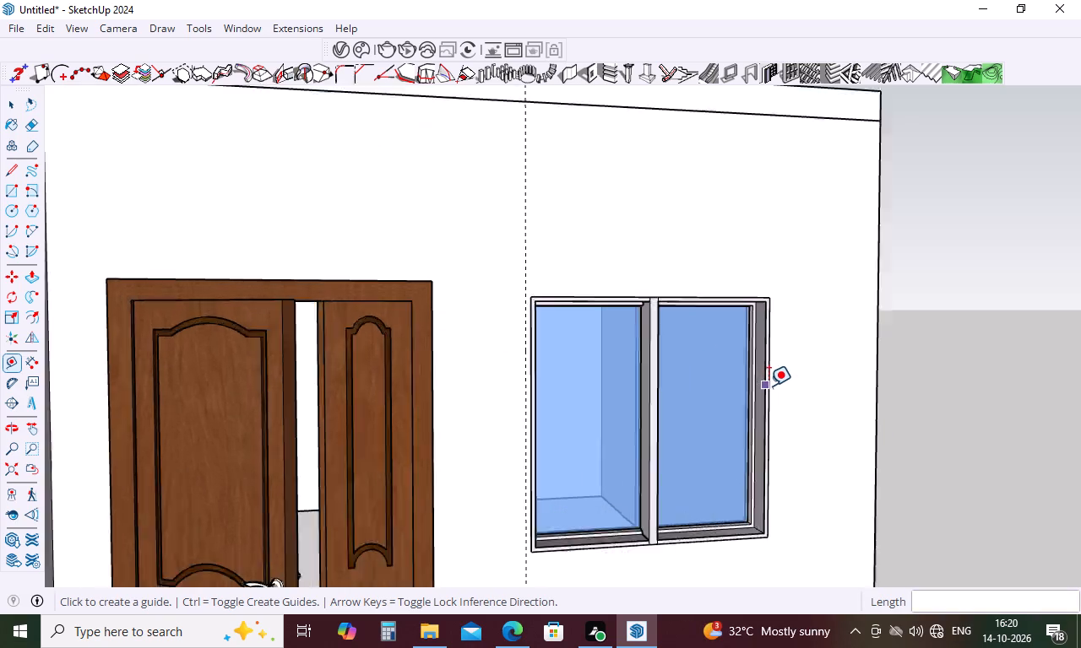
pyautogui.scroll(1, 769, 386)
pyautogui.moveTo(784, 375); pyautogui.dragTo(685, 399, button='middle')
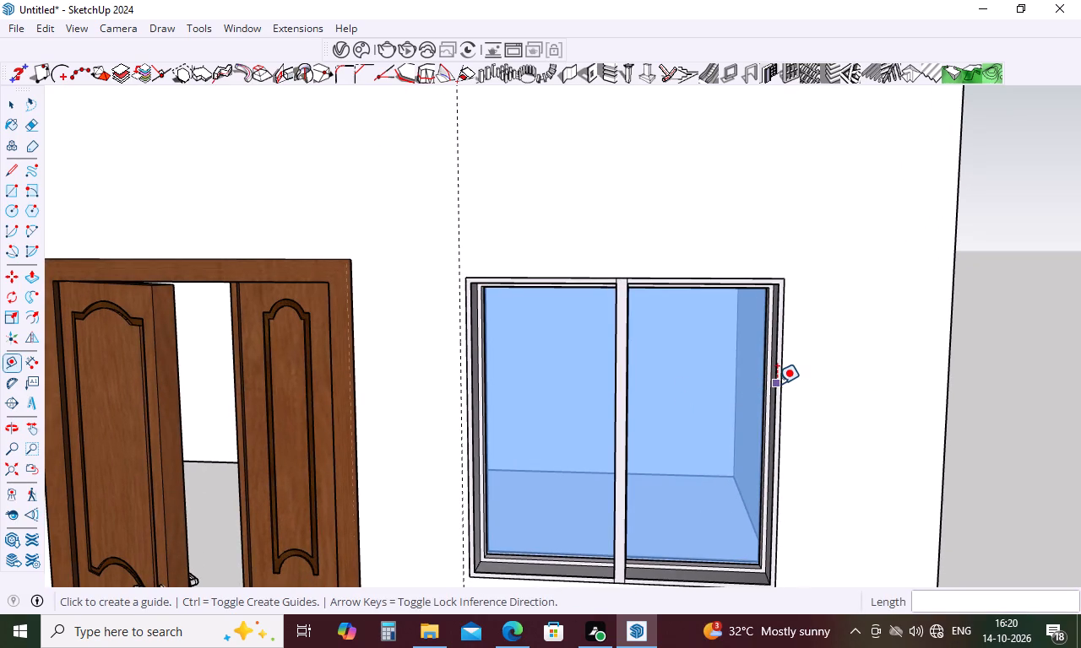
pyautogui.click(782, 381)
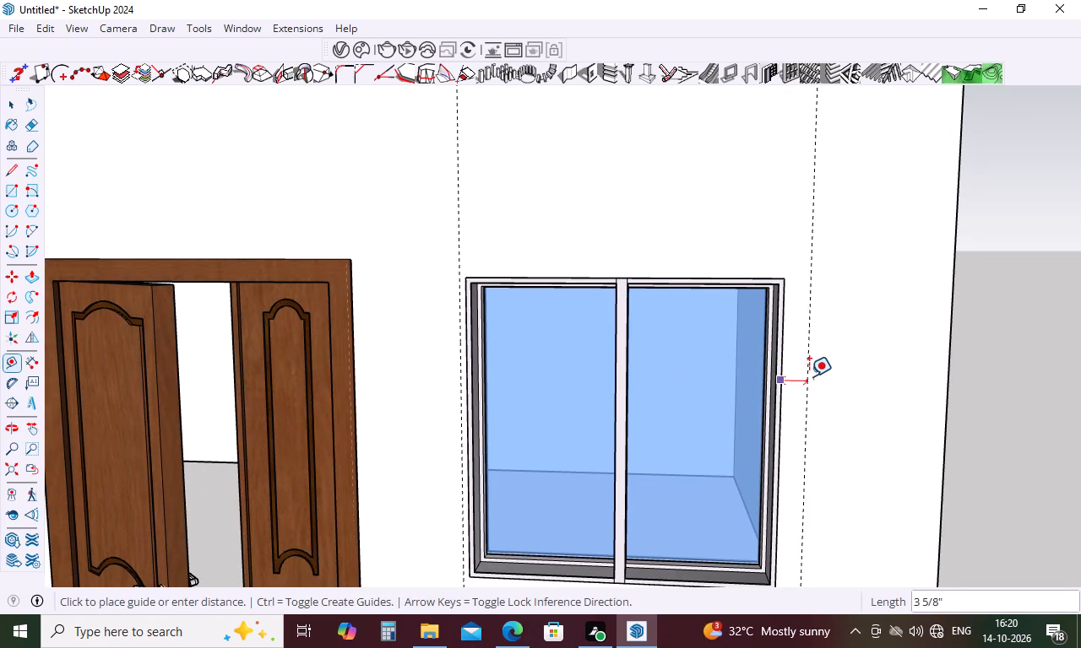
pyautogui.press('1')
pyautogui.press('Return')
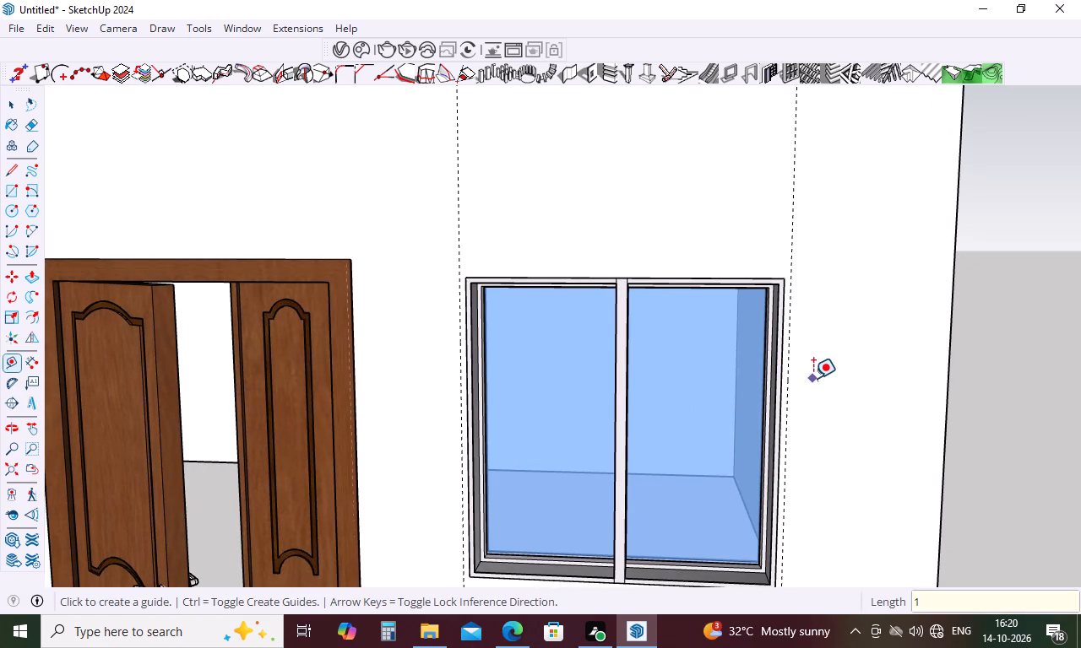
pyautogui.press('space')
# Draw a rectangle about 4' 2" by 10' between the two guides, from the wall's upper line to its base.
pyautogui.scroll(-15, 789, 336)
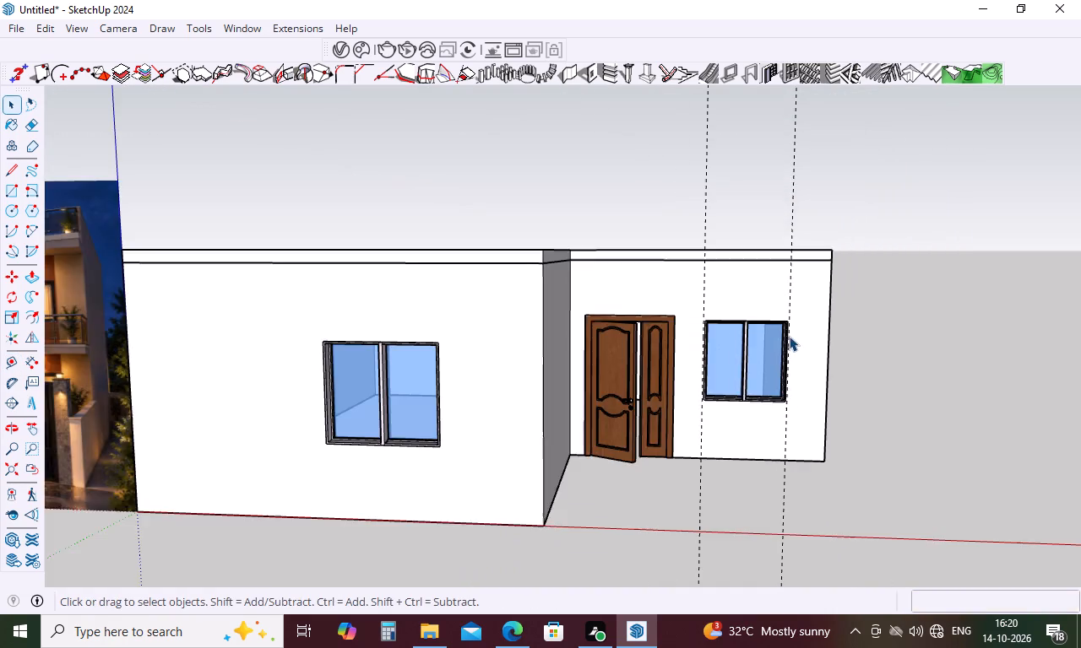
pyautogui.scroll(-6, 789, 336)
pyautogui.scroll(6, 465, 368)
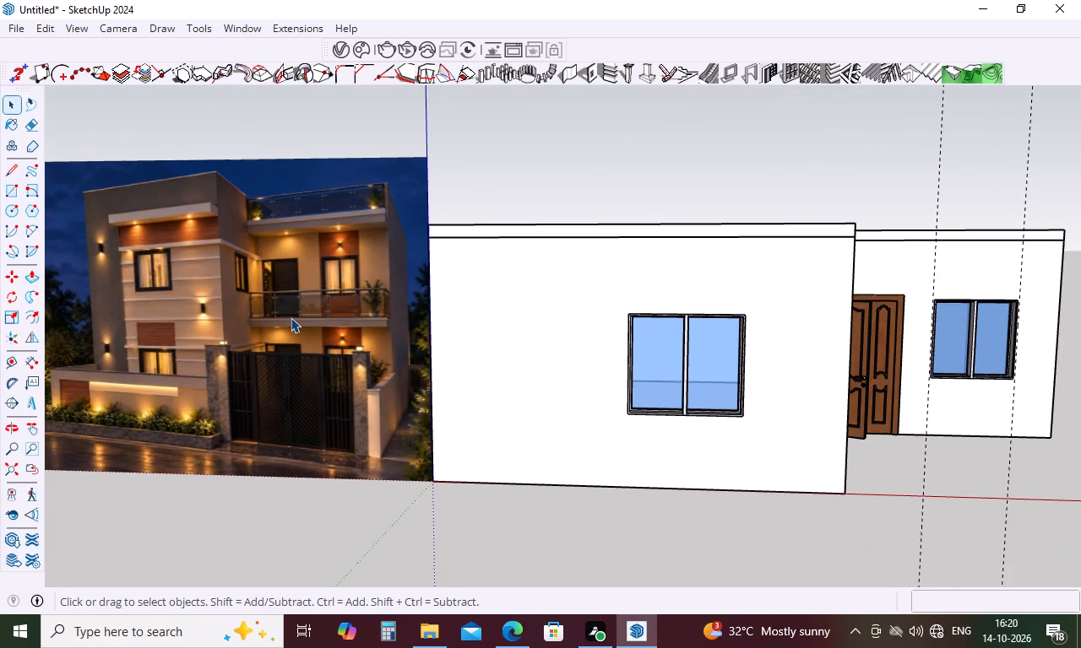
pyautogui.scroll(-2, 291, 317)
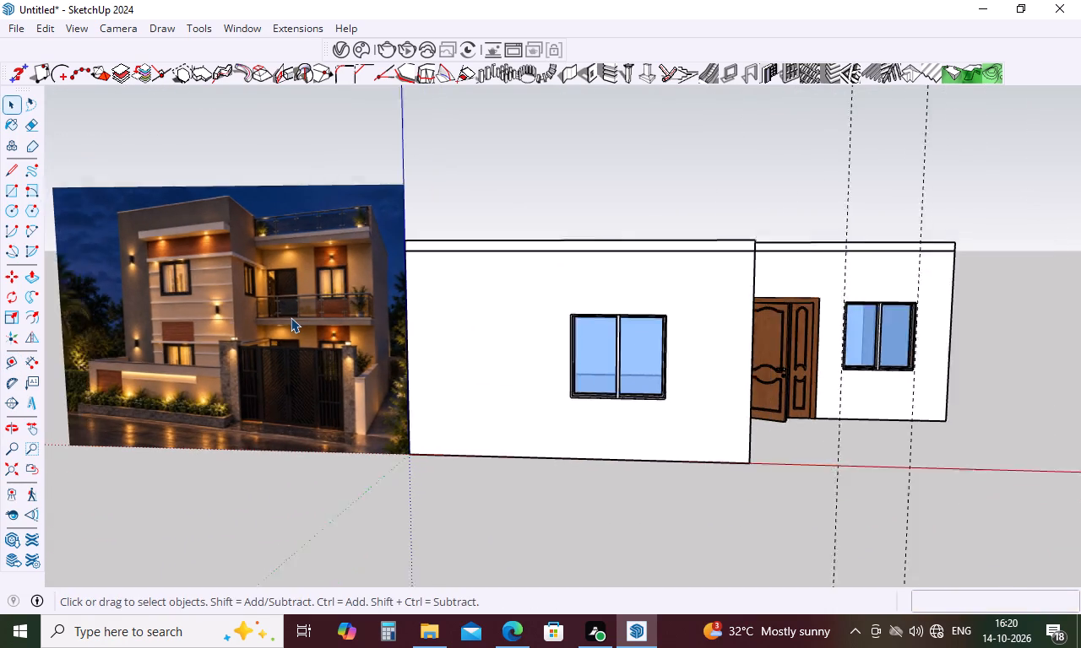
pyautogui.scroll(-7, 291, 317)
pyautogui.press('Escape')
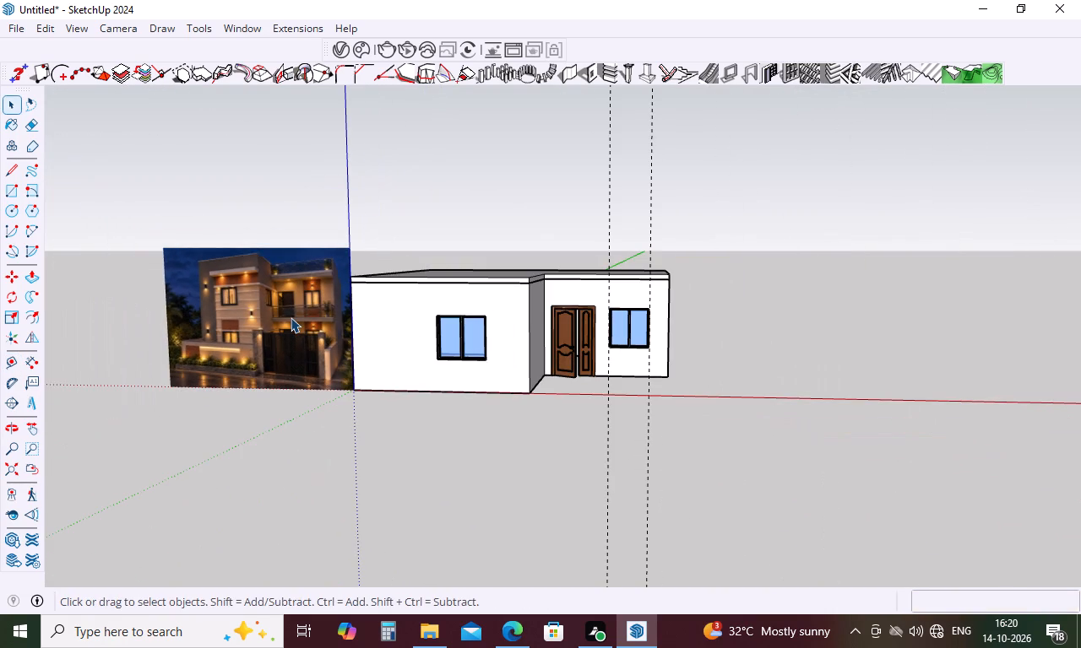
pyautogui.press('r')
pyautogui.scroll(15, 620, 276)
pyautogui.click(592, 280)
pyautogui.scroll(-10, 592, 280)
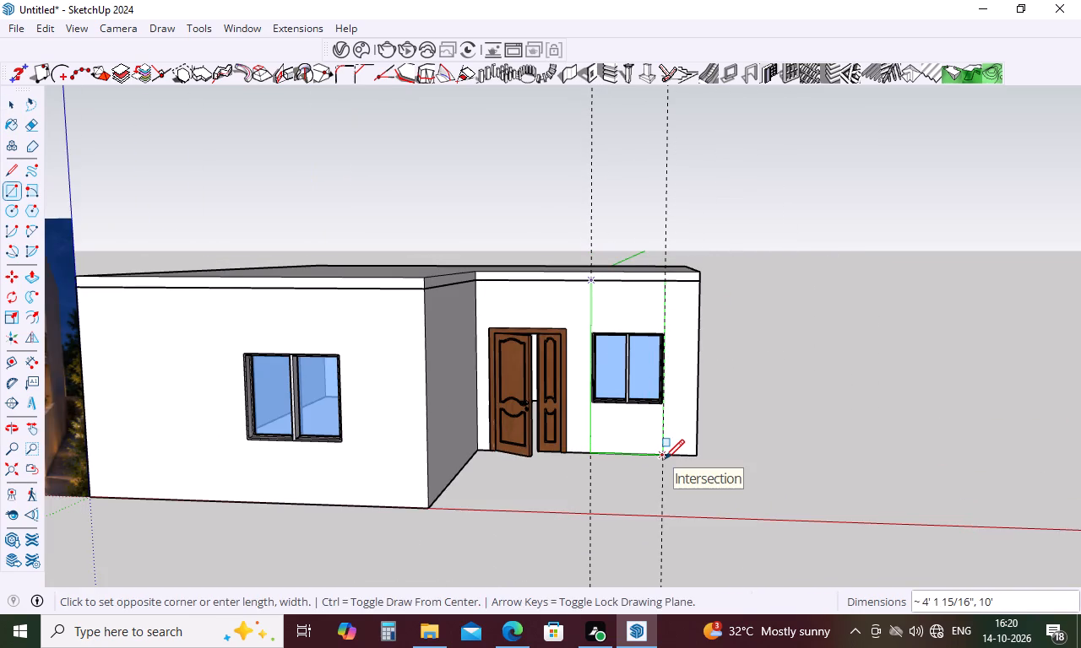
pyautogui.click(665, 459)
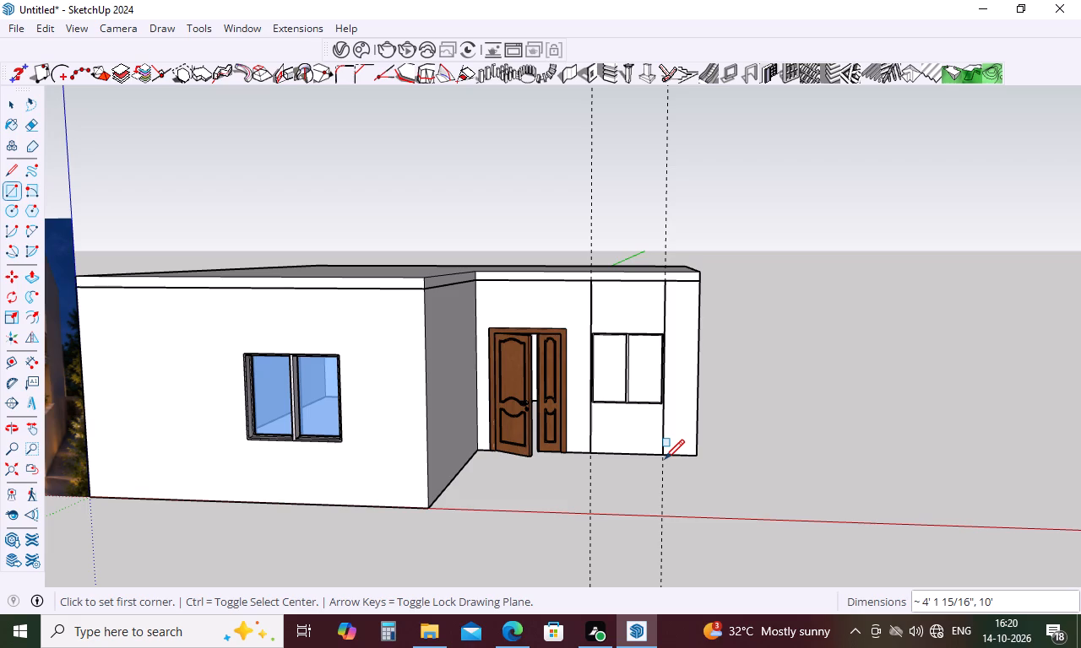
# Draw a rectangle about 4' by 4' around the outer frame of the window beside the door and delete the face covering it.
pyautogui.press('r')
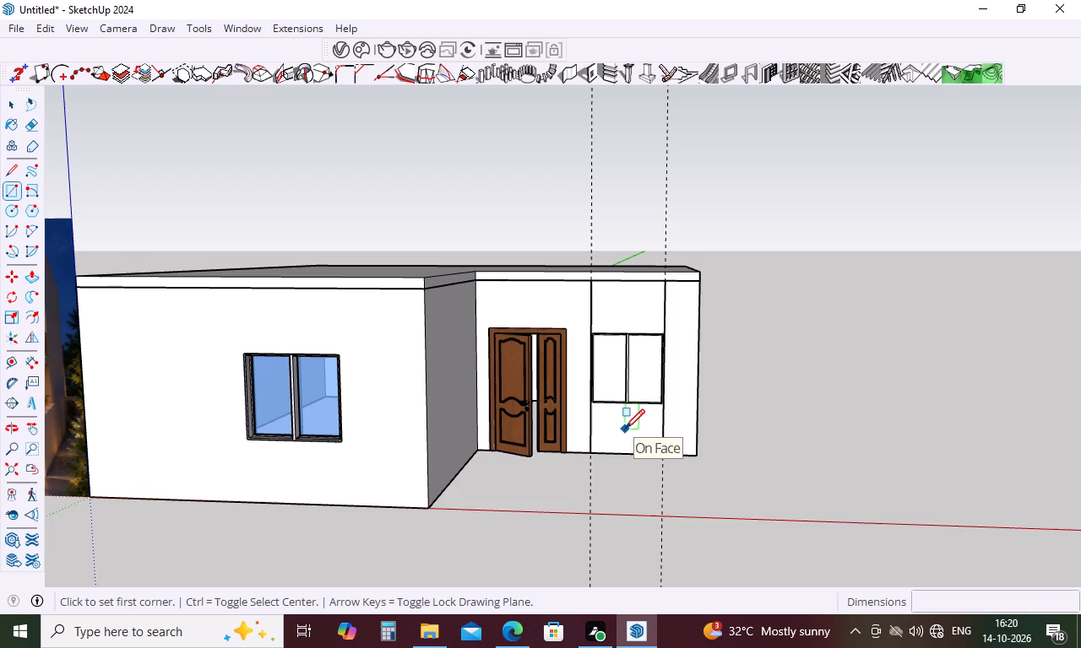
pyautogui.scroll(6, 635, 412)
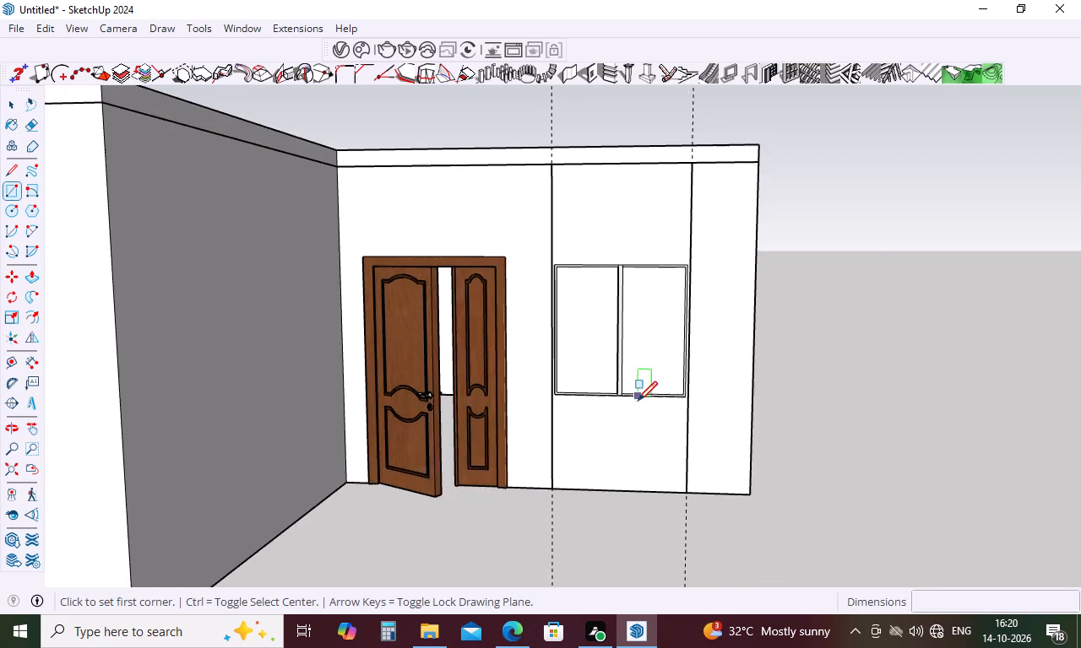
pyautogui.scroll(6, 622, 394)
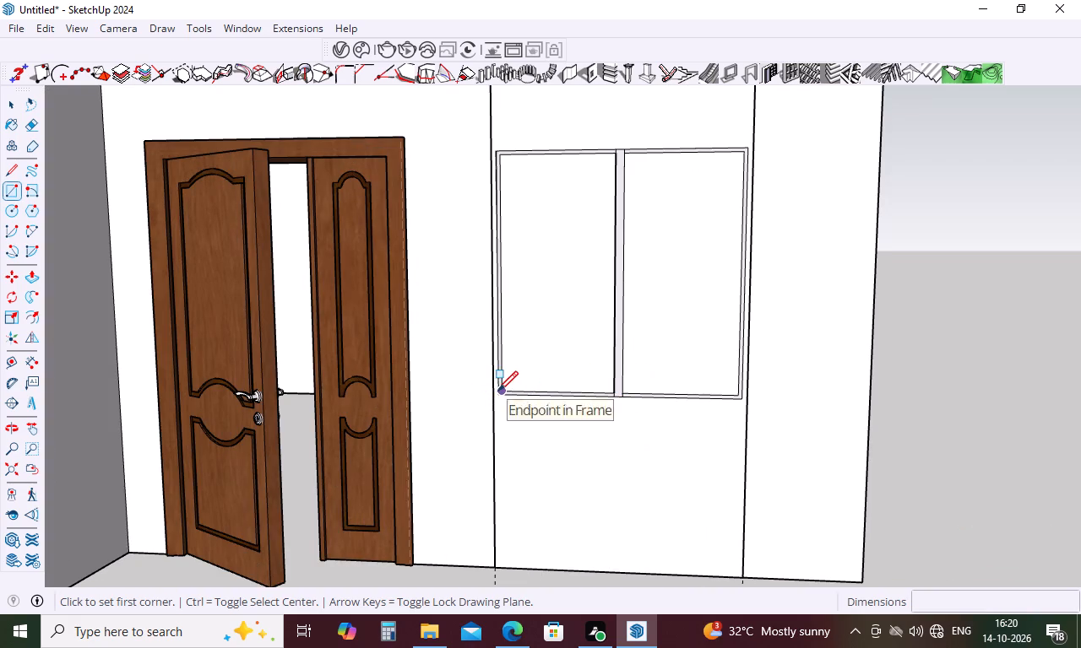
pyautogui.click(498, 399)
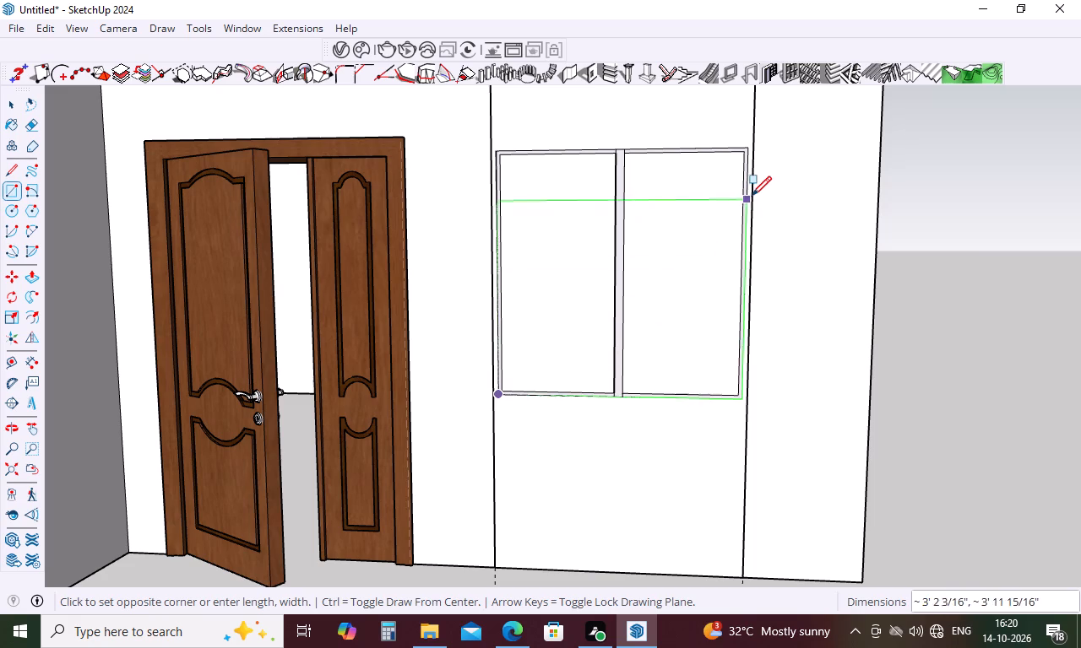
pyautogui.click(751, 143)
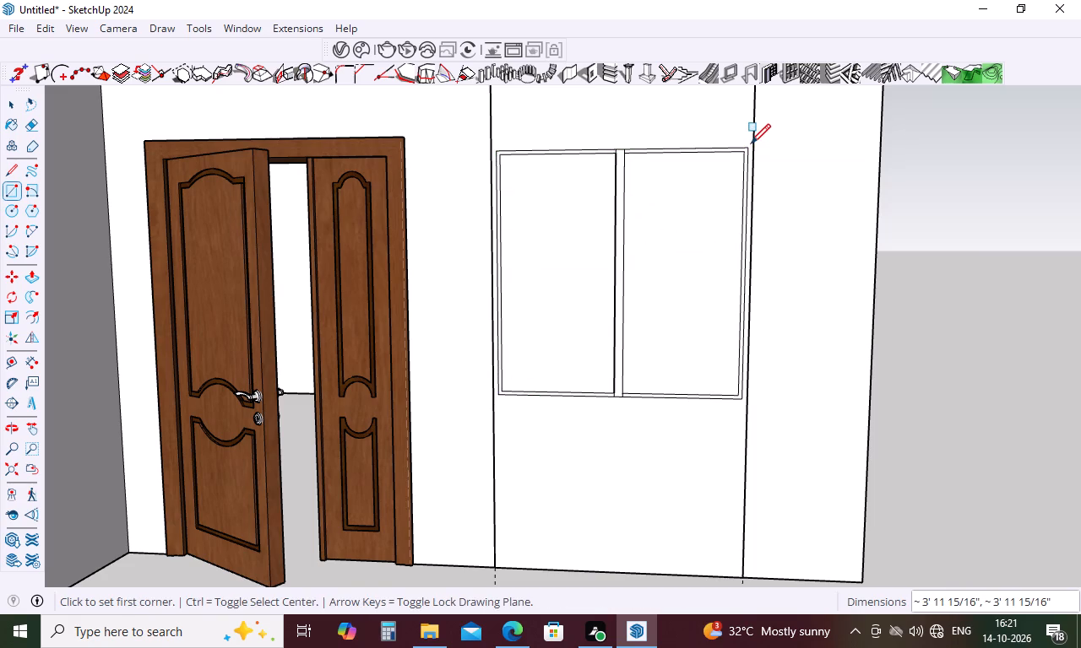
pyautogui.press('space')
pyautogui.click(652, 278)
pyautogui.press('Delete')
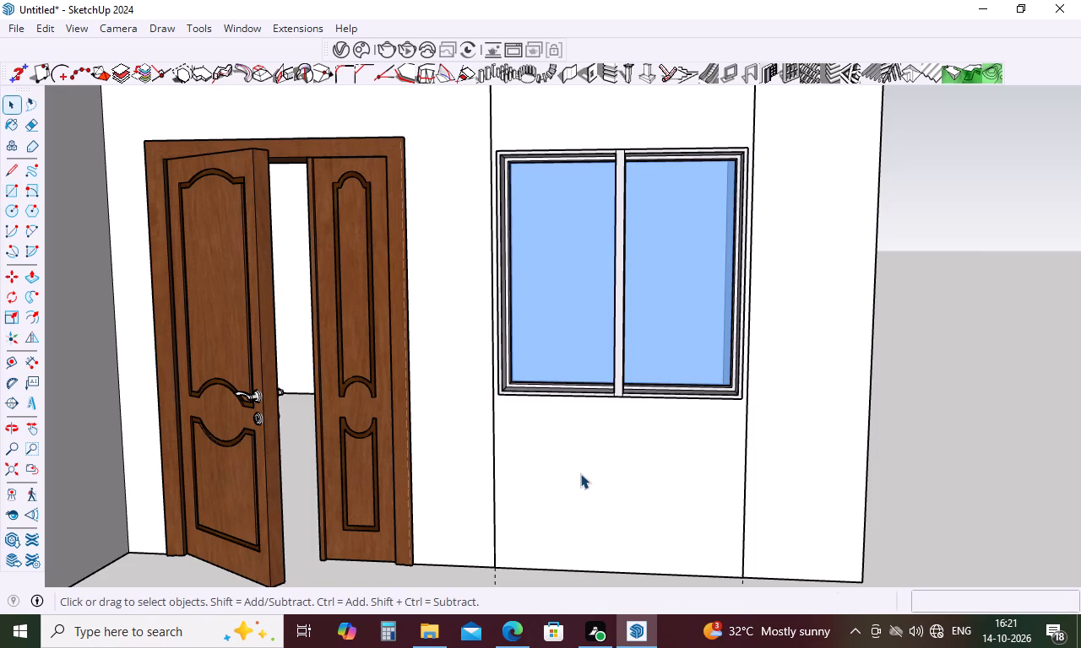
pyautogui.scroll(-5, 578, 477)
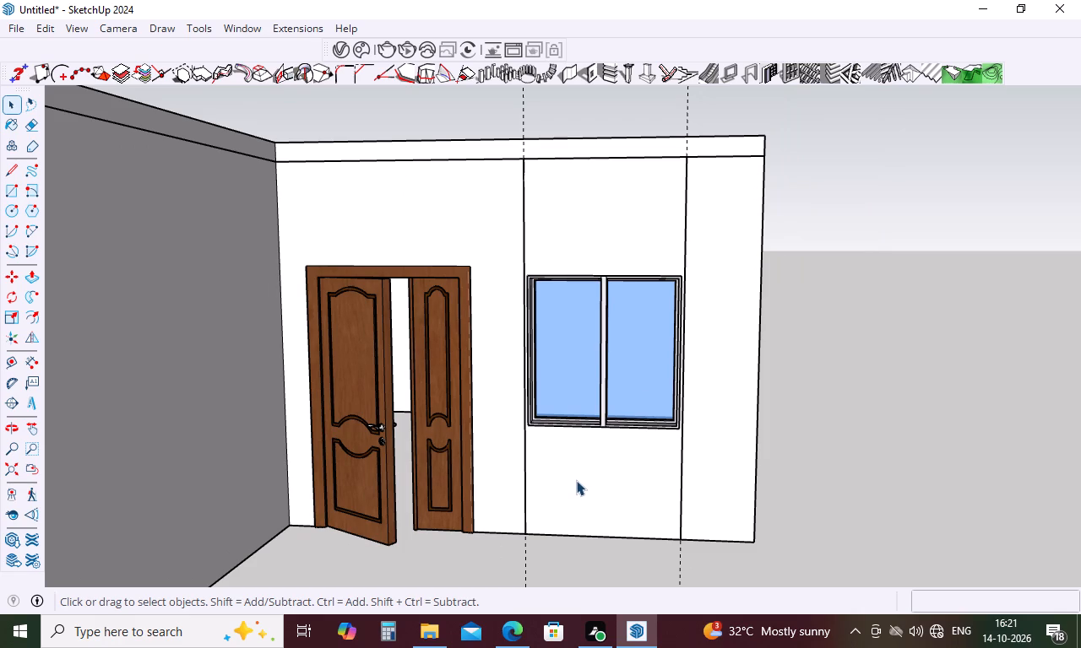
pyautogui.press('Escape')
# Examine the ground-floor facade in the reference image against the modelled panel around the window beside the door.
pyautogui.scroll(3, 587, 180)
pyautogui.scroll(-5, 586, 178)
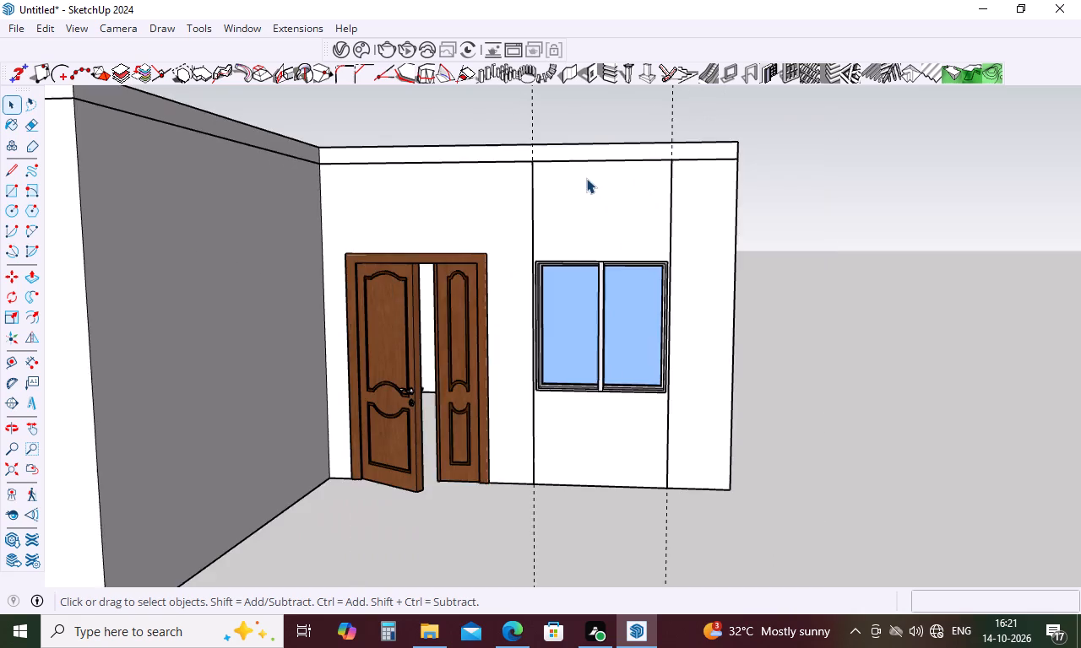
pyautogui.scroll(-14, 586, 178)
pyautogui.scroll(3, 305, 189)
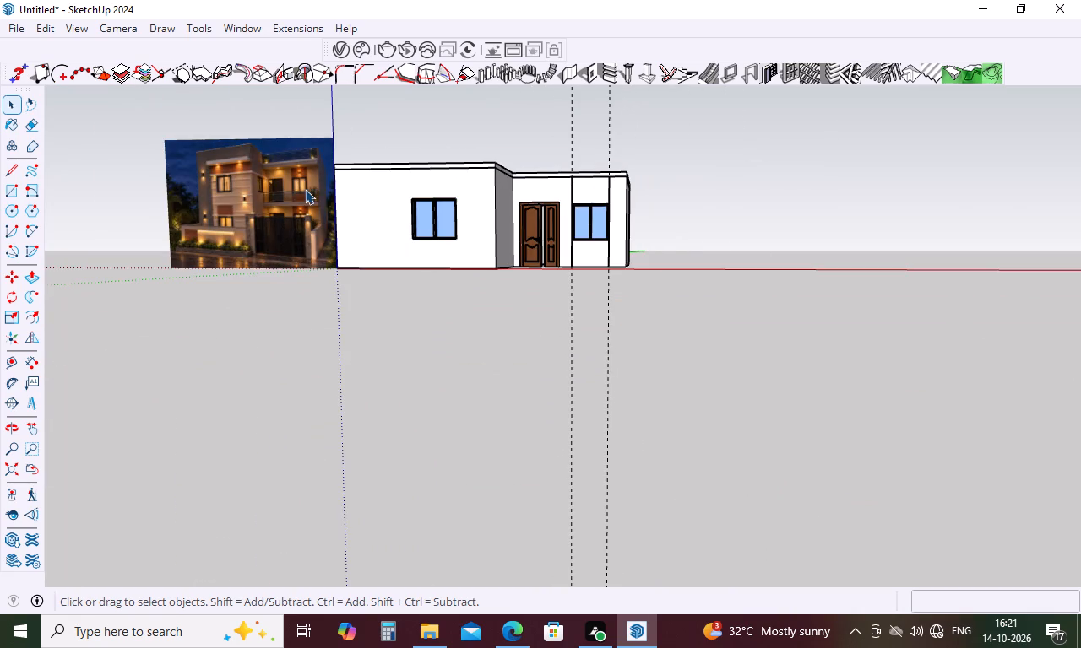
pyautogui.scroll(2, 305, 189)
pyautogui.scroll(11, 285, 257)
pyautogui.scroll(-6, 296, 230)
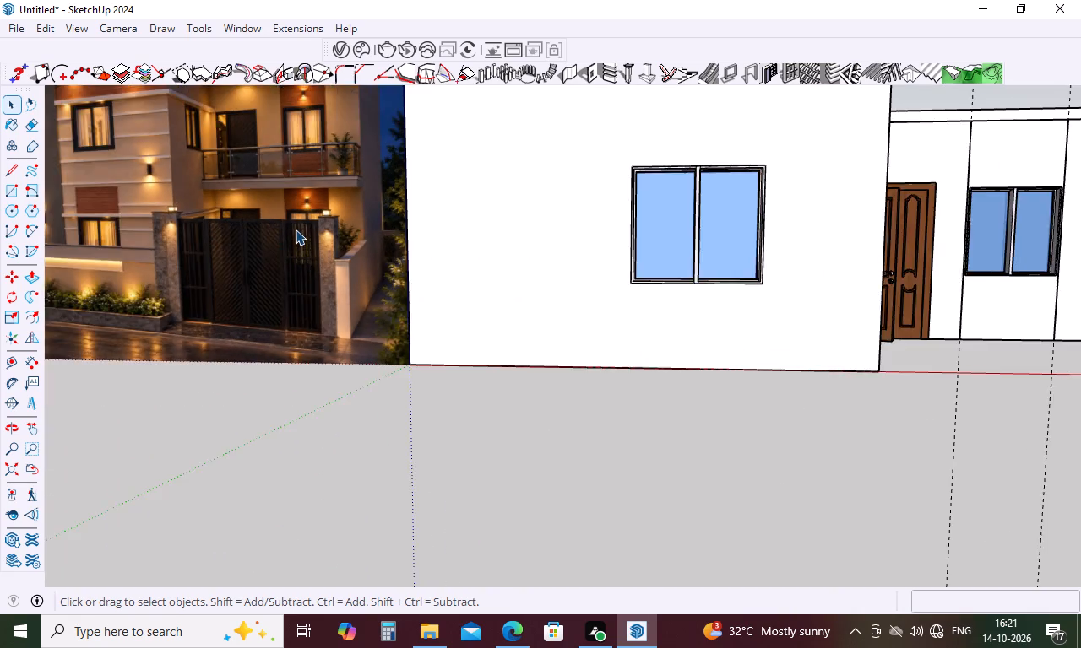
pyautogui.scroll(-10, 296, 229)
pyautogui.scroll(4, 682, 235)
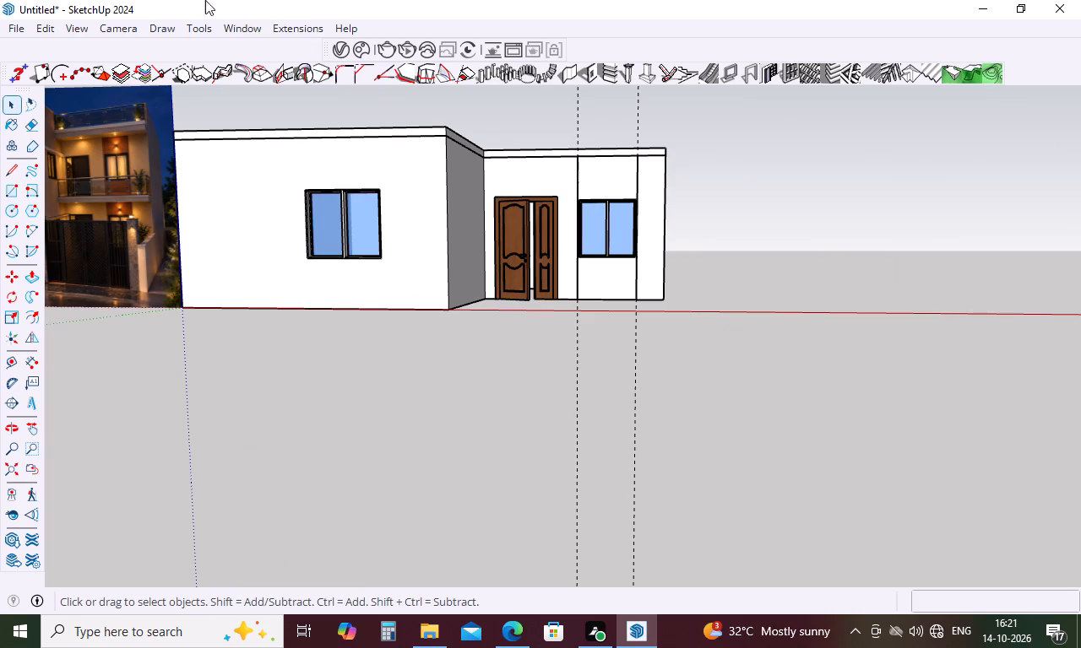
# Delete all guides from the model.
pyautogui.click(43, 28)
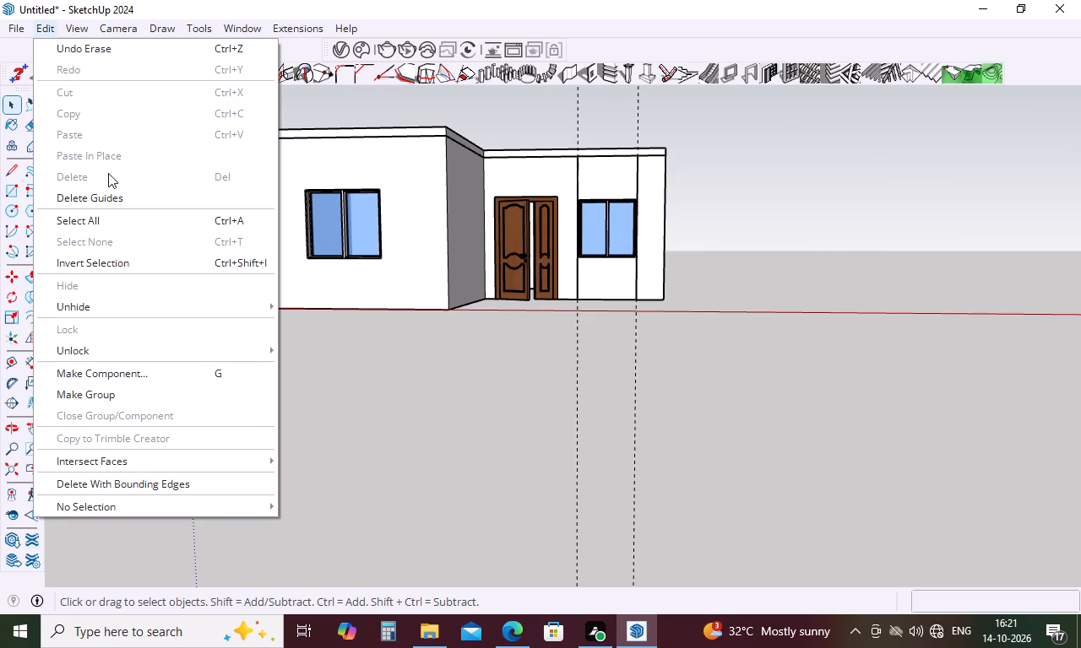
pyautogui.click(110, 199)
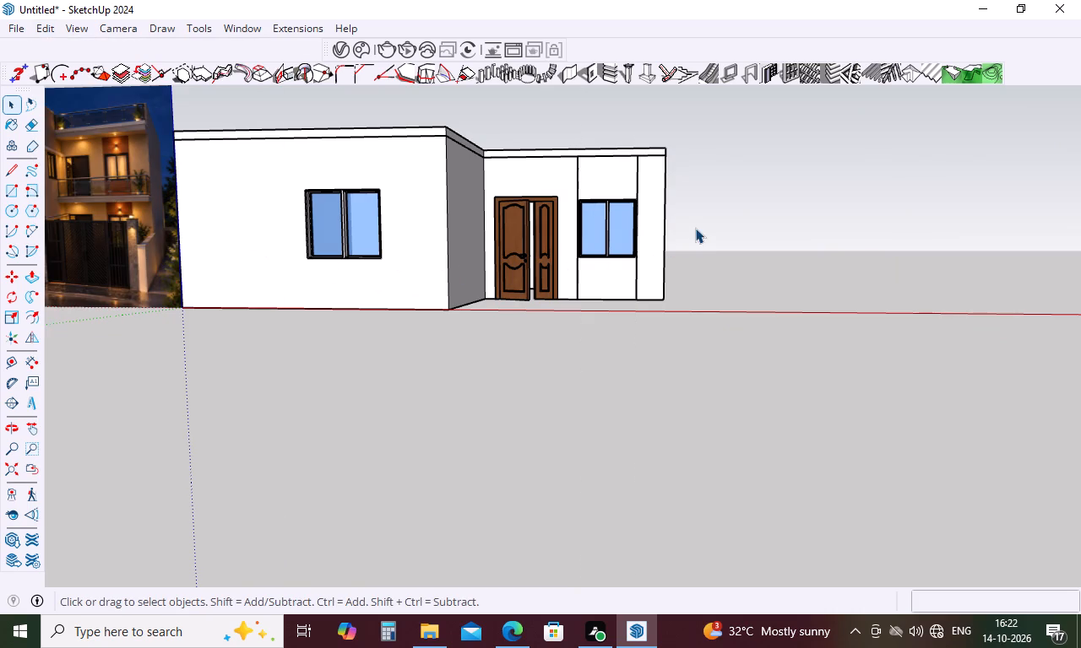
# Browse the Wood materials and examine the wooden cladding around the windows in the reference image.
pyautogui.press('b')
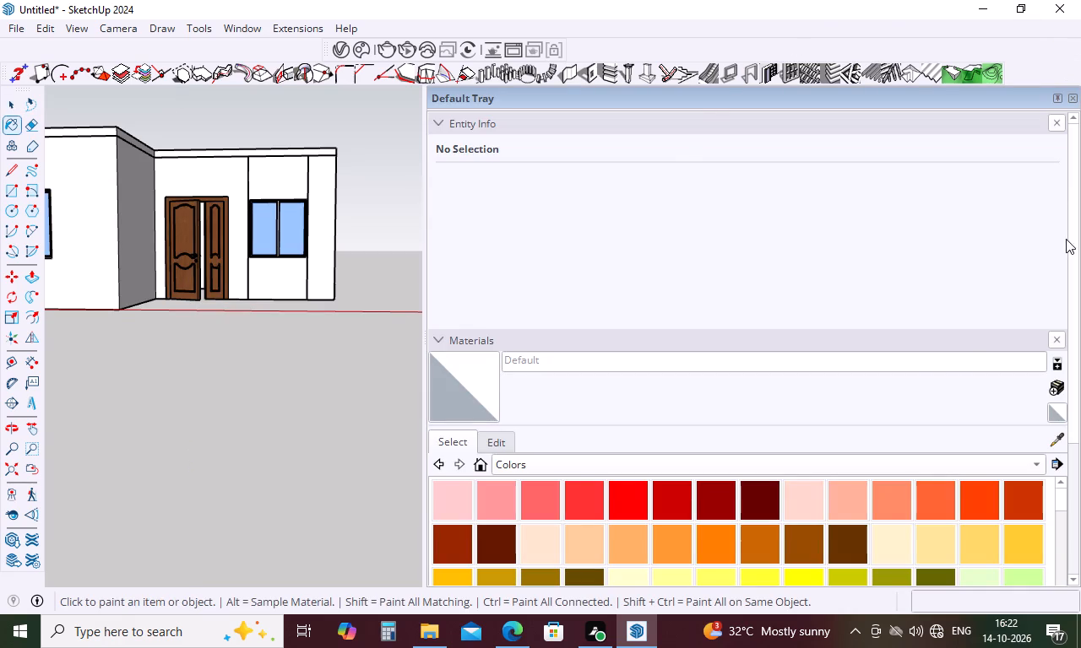
pyautogui.scroll(-4, 924, 389)
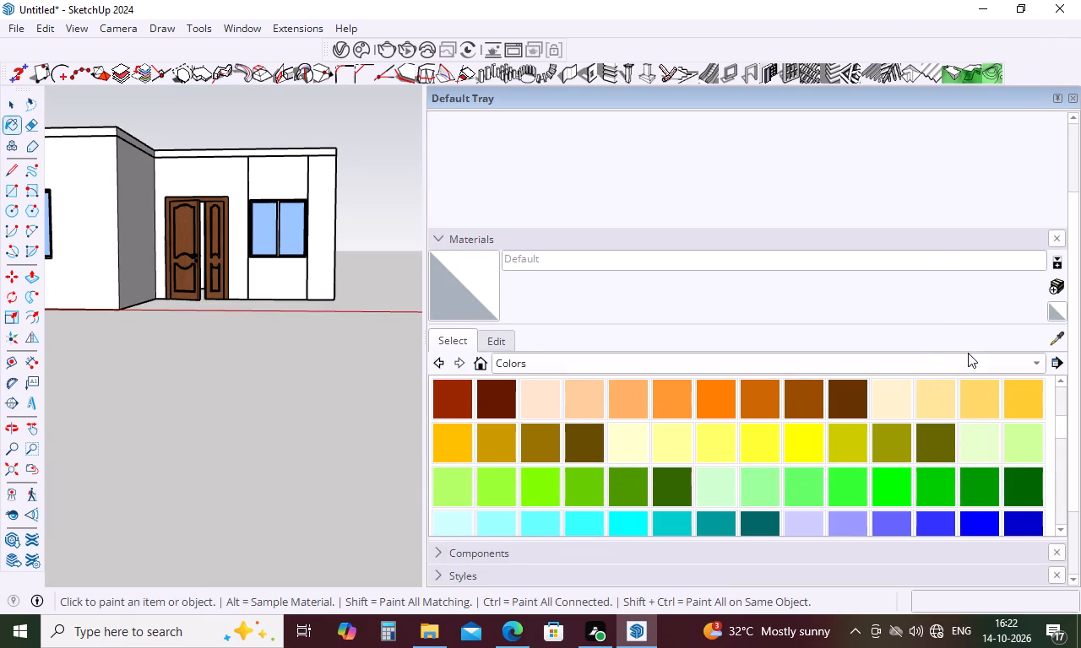
pyautogui.click(501, 361)
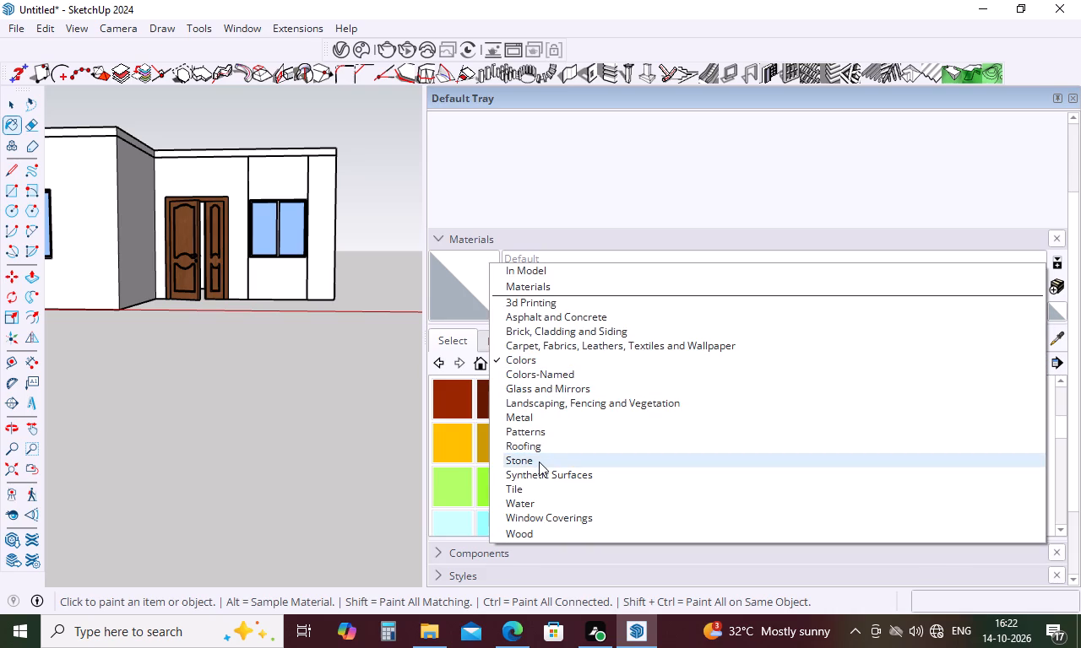
pyautogui.click(537, 531)
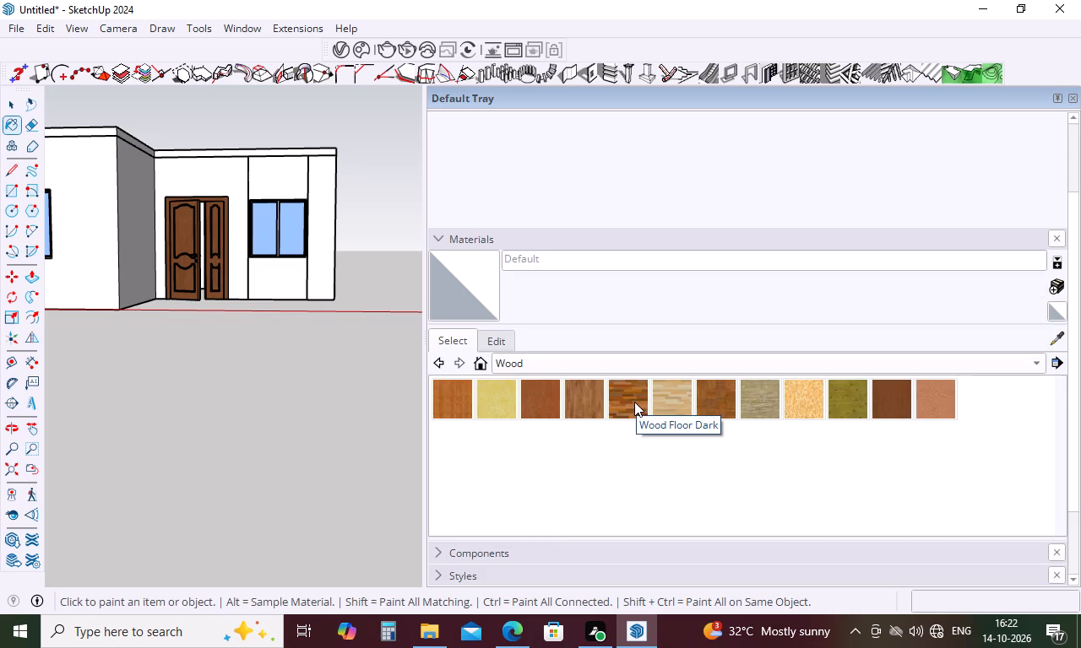
pyautogui.scroll(-9, 262, 359)
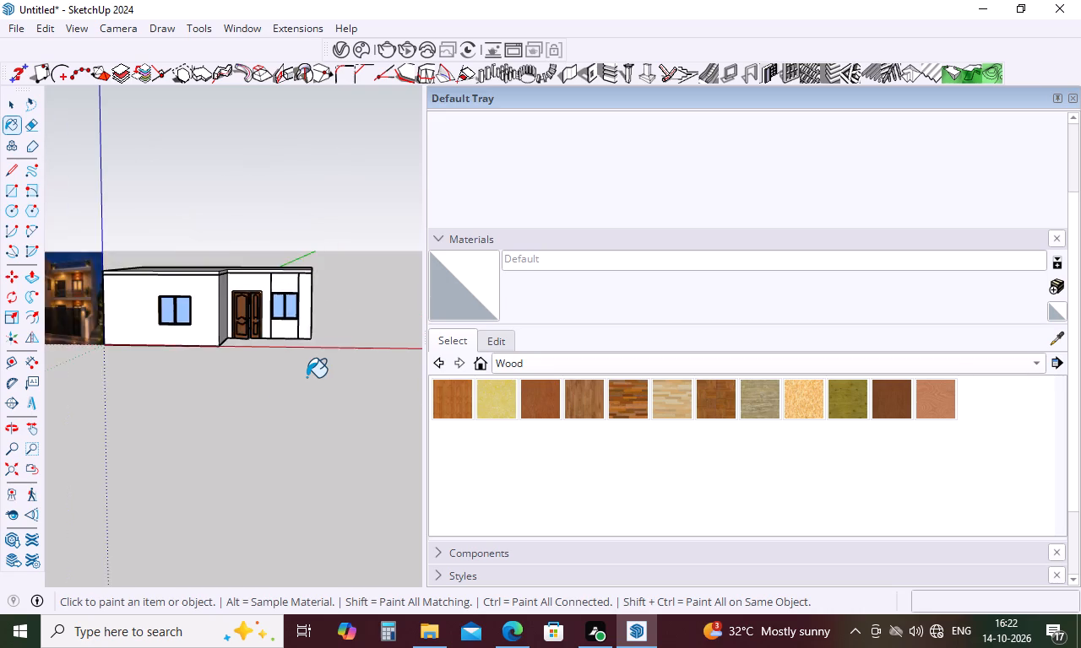
pyautogui.scroll(-11, 307, 377)
pyautogui.scroll(11, 152, 370)
pyautogui.scroll(6, 237, 342)
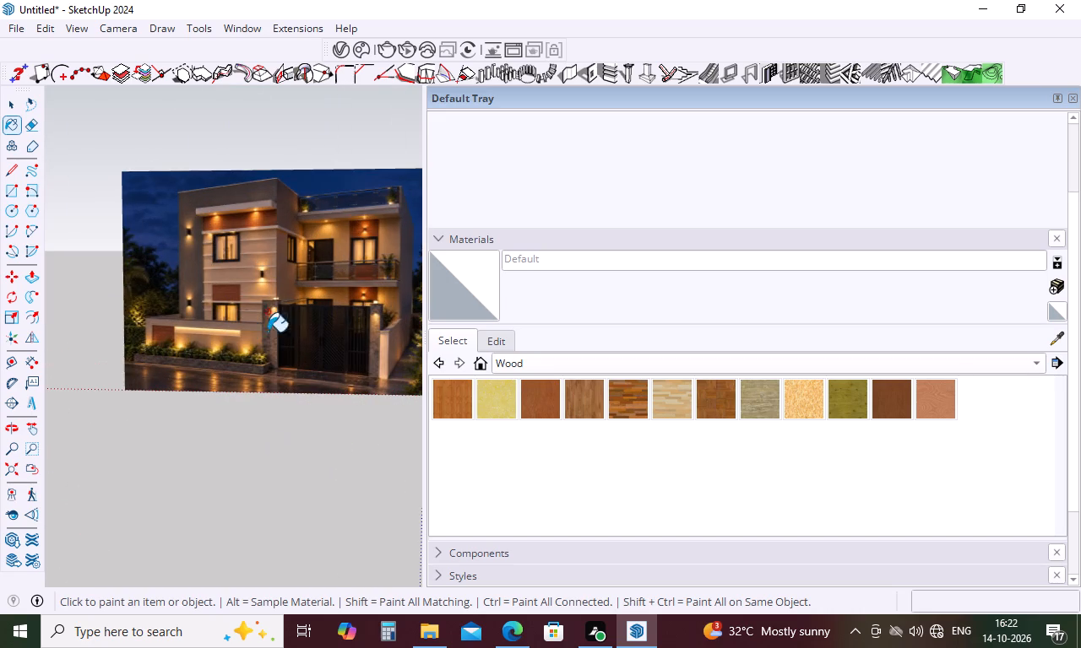
pyautogui.scroll(6, 392, 289)
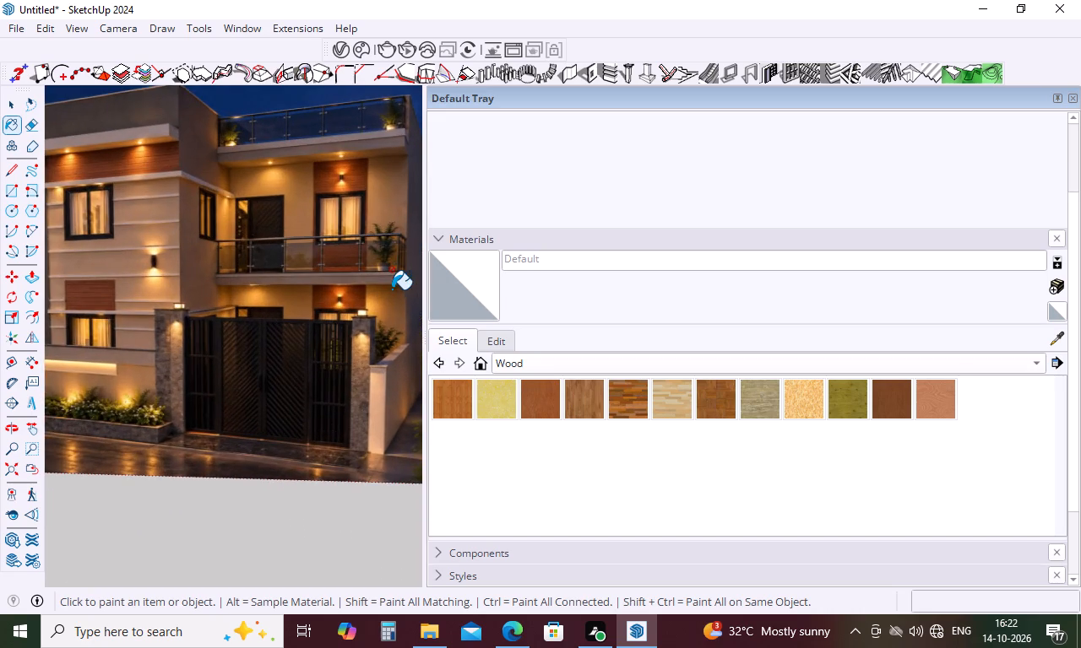
pyautogui.scroll(5, 392, 289)
pyautogui.scroll(3, 321, 299)
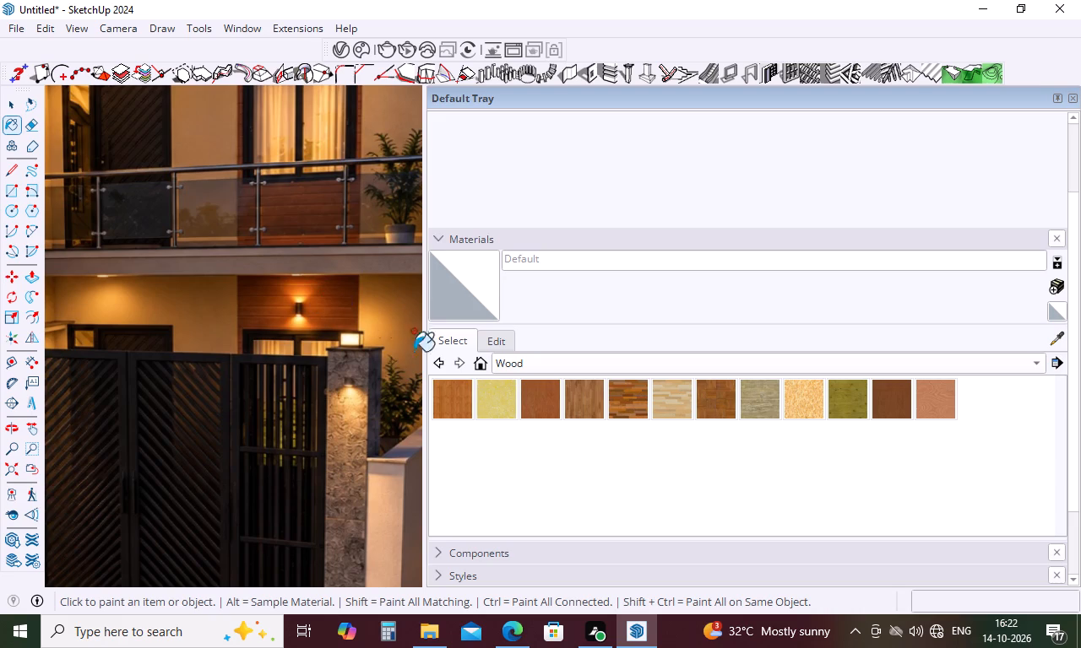
# Paint the wall face above the window beside the door with Blinds Wood Light from the Window Coverings materials.
pyautogui.click(760, 364)
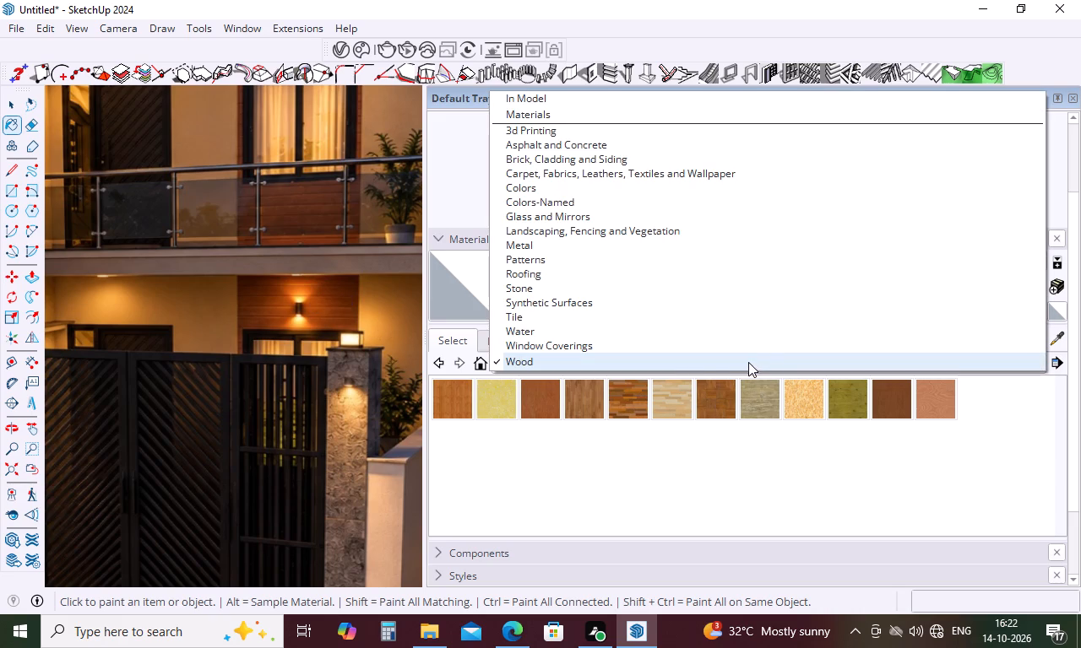
pyautogui.click(692, 349)
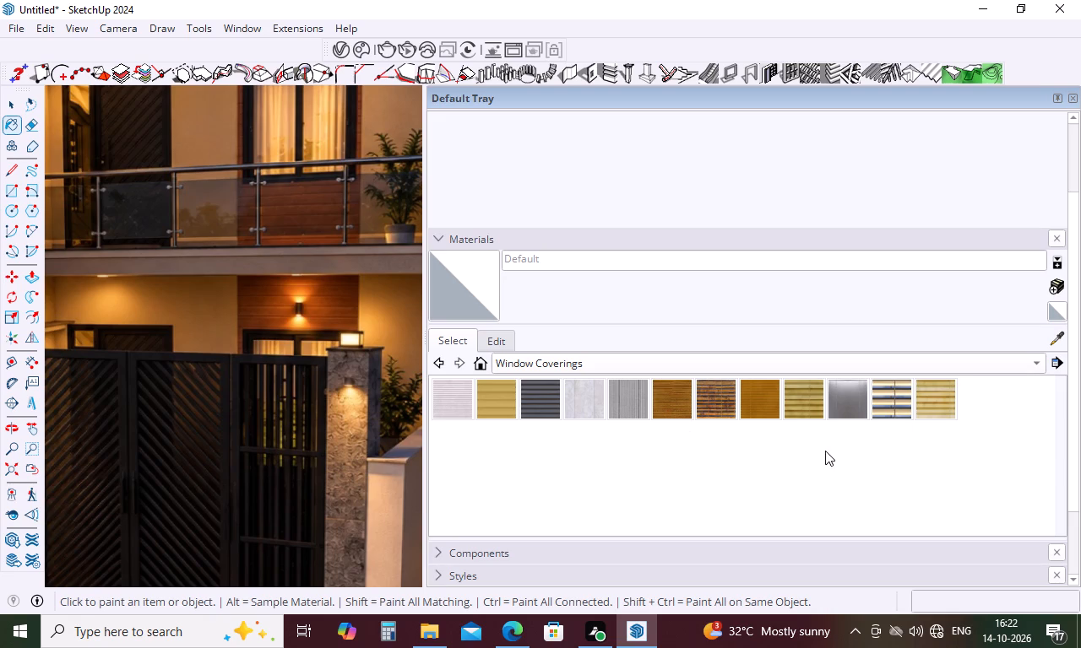
pyautogui.click(769, 408)
pyautogui.scroll(-9, 309, 439)
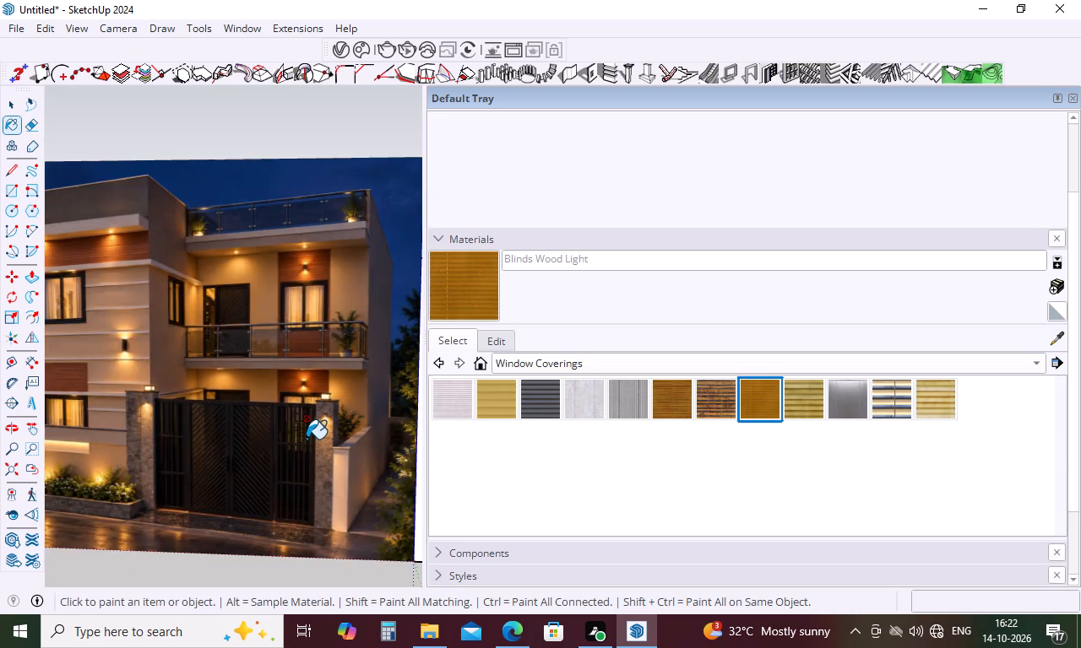
pyautogui.scroll(-20, 307, 439)
pyautogui.scroll(-3, 307, 439)
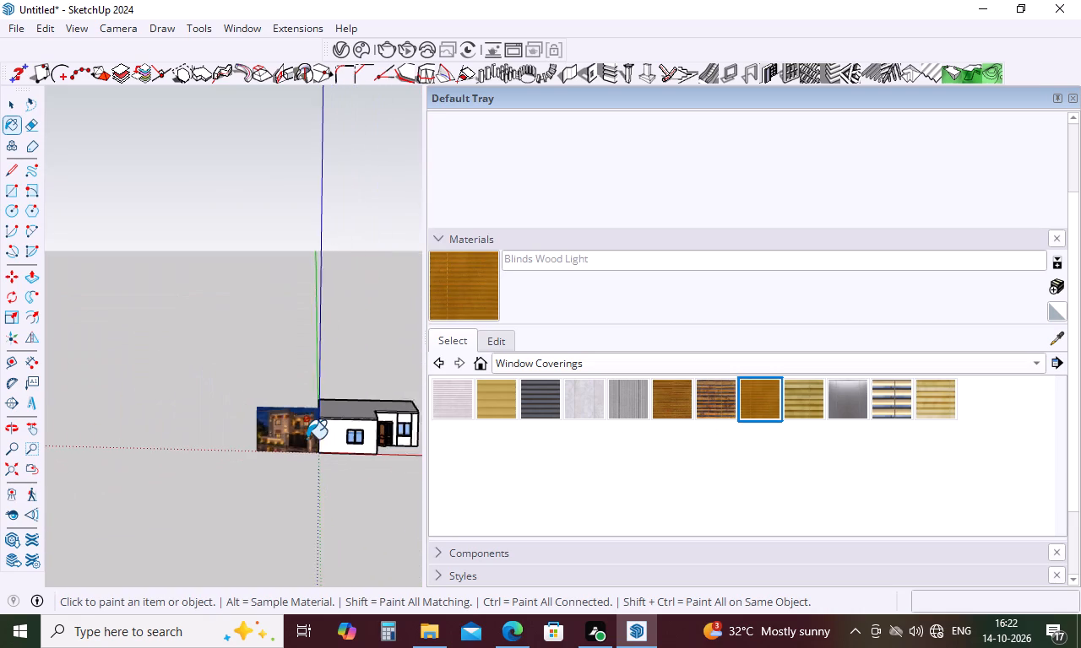
pyautogui.scroll(-2, 307, 439)
pyautogui.scroll(12, 399, 431)
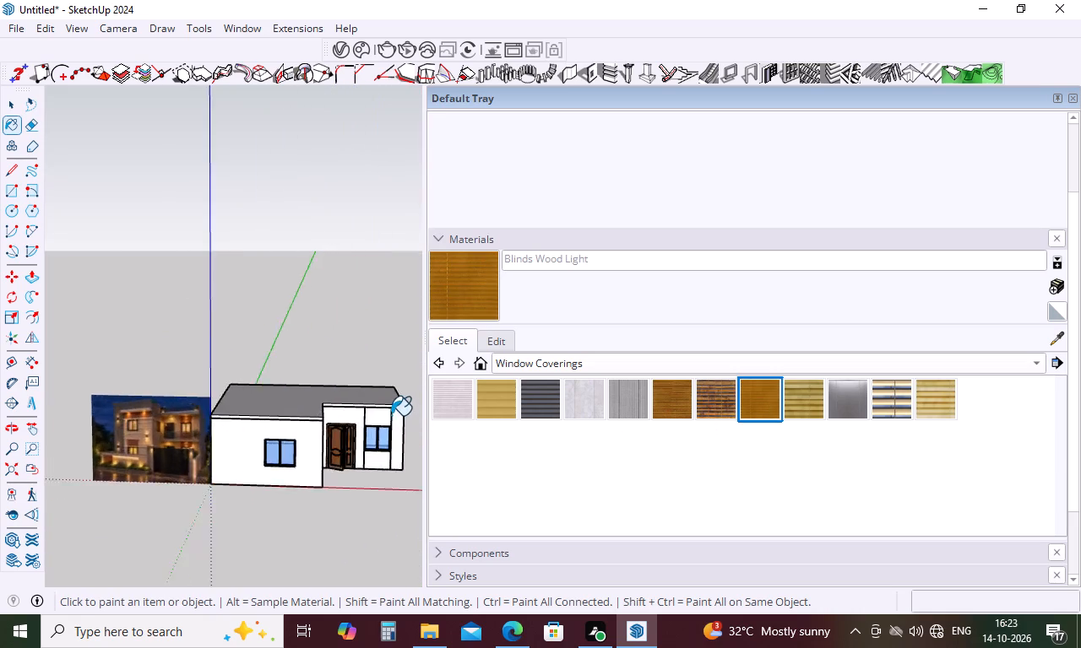
pyautogui.scroll(8, 391, 415)
pyautogui.click(380, 415)
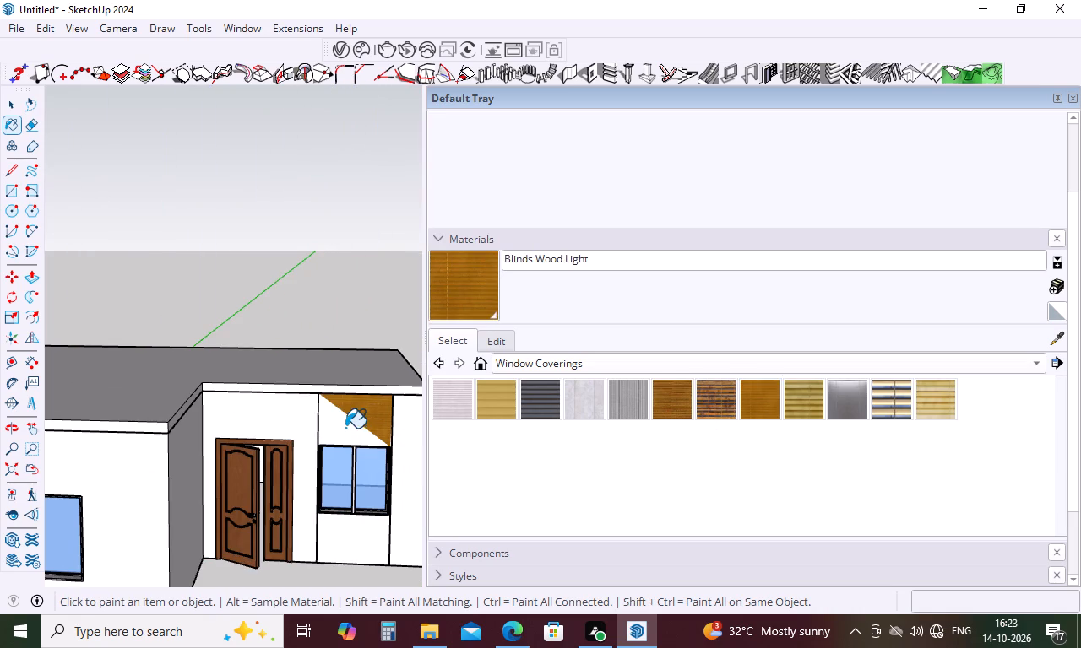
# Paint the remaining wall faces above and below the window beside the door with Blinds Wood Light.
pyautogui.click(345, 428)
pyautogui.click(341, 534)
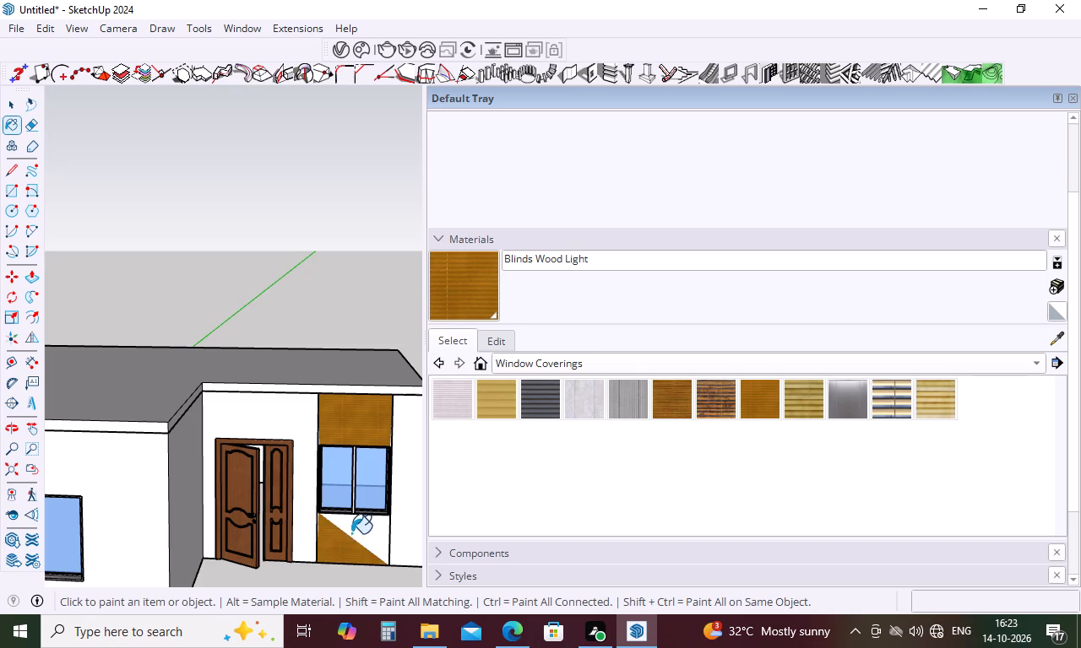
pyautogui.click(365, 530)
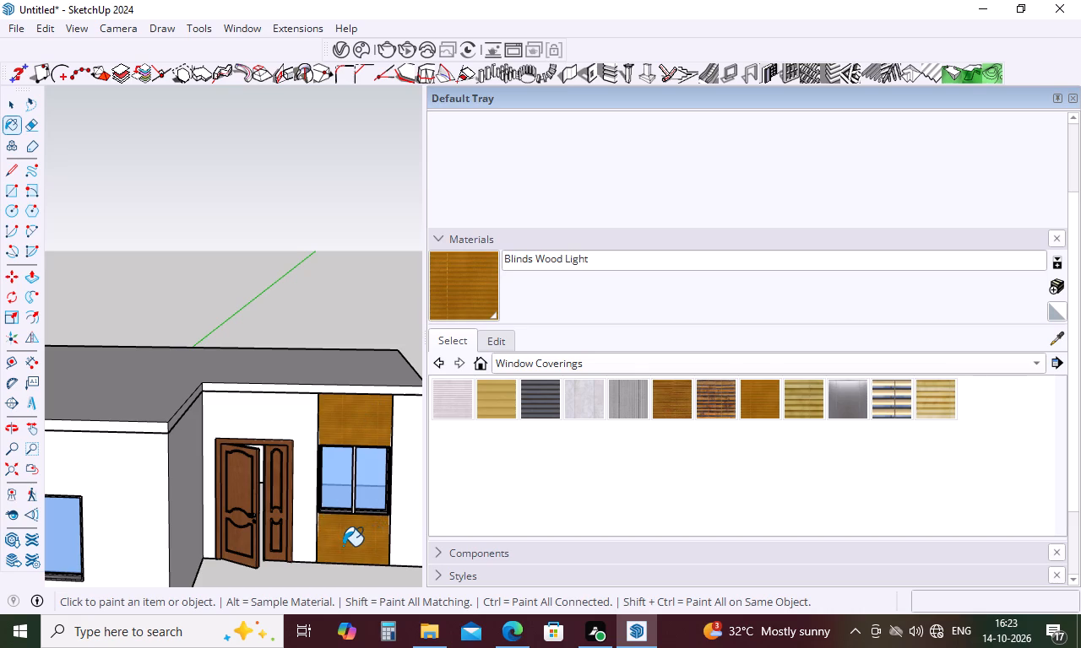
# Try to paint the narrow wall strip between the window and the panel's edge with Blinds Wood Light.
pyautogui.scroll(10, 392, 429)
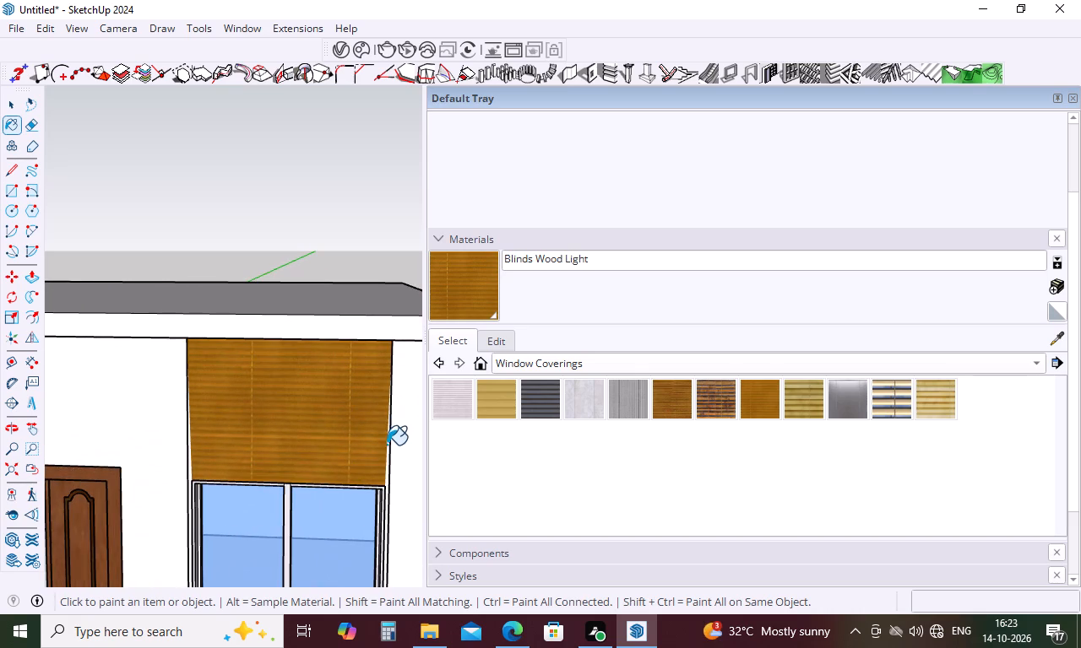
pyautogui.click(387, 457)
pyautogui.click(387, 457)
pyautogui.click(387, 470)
# Examine the narrow strip between the window frame and the cladding panel's vertical edge, selecting its face.
pyautogui.press('space')
pyautogui.scroll(10, 374, 502)
pyautogui.moveTo(371, 451); pyautogui.dragTo(382, 445, button='middle')
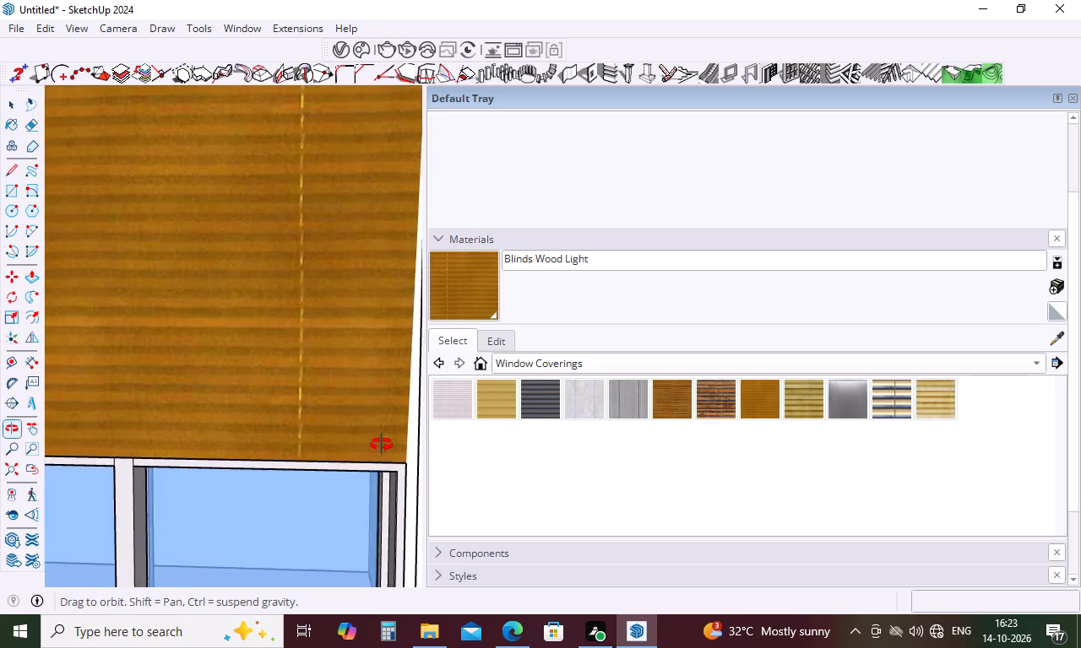
pyautogui.moveTo(382, 445); pyautogui.dragTo(405, 441, button='middle')
pyautogui.scroll(-10, 350, 430)
pyautogui.moveTo(349, 430); pyautogui.dragTo(422, 411, button='middle')
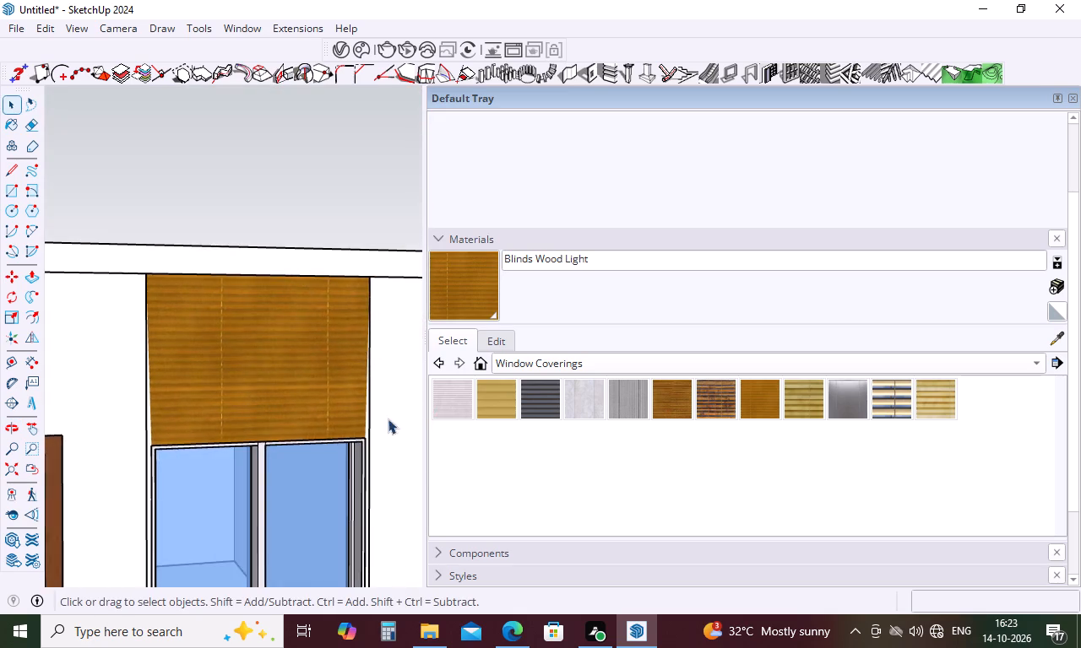
pyautogui.scroll(14, 375, 424)
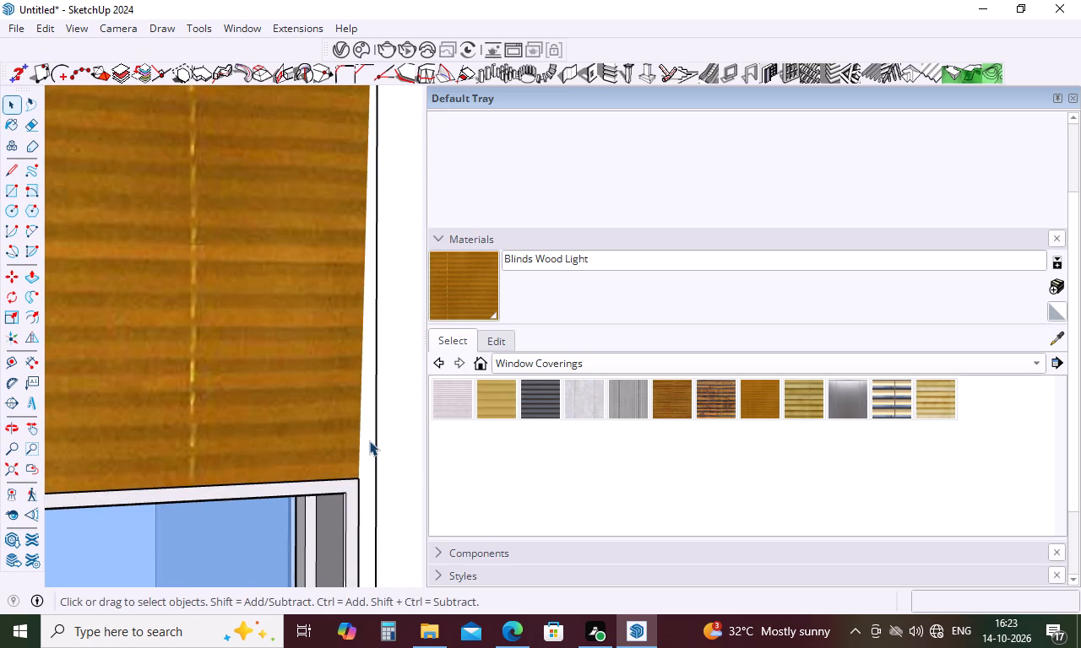
pyautogui.click(369, 440)
pyautogui.scroll(-10, 361, 362)
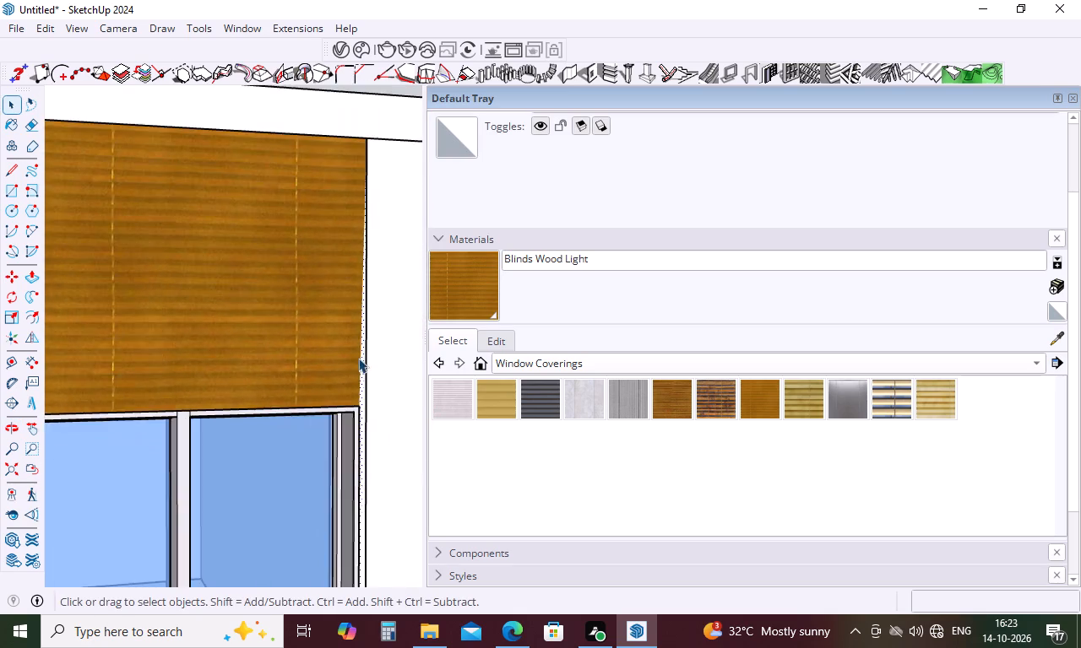
pyautogui.scroll(-5, 358, 358)
# Undo the wood painting, the guide deletion and the panel's vertical edge lines, back to the two vertical guides beside the window.
pyautogui.hotkey('ctrl', 'z')
pyautogui.hotkey('ctrl', 'z')
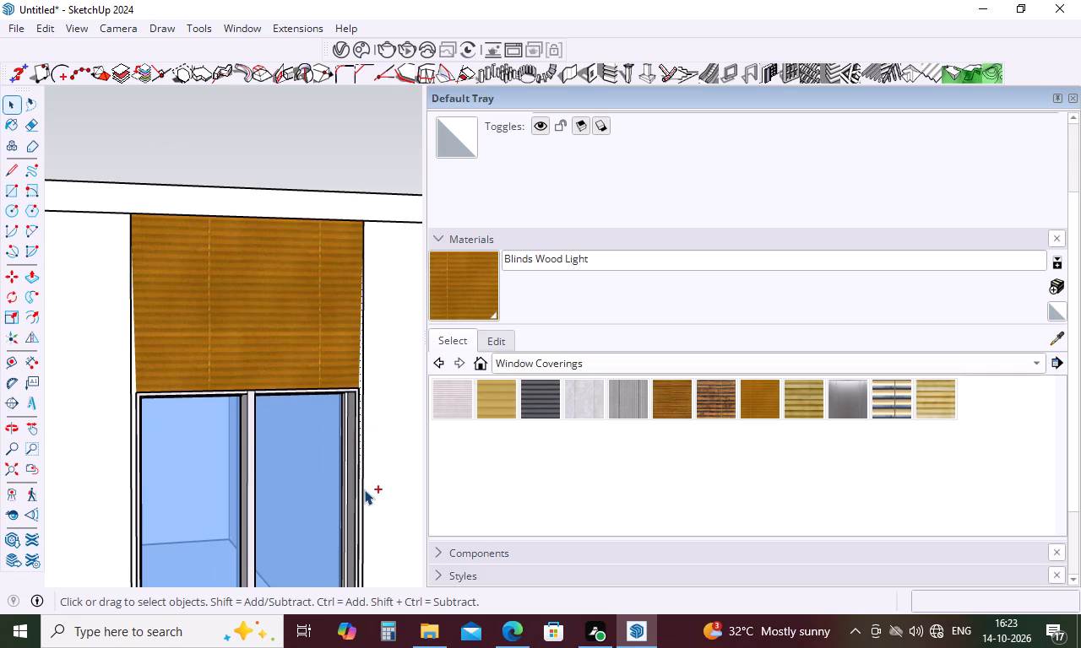
pyautogui.hotkey('ctrl', 'z')
pyautogui.hotkey('ctrl', 'z')
pyautogui.hotkey('ctrl', 'z')
pyautogui.hotkey('ctrl', 'z')
pyautogui.hotkey('ctrl', 'z')
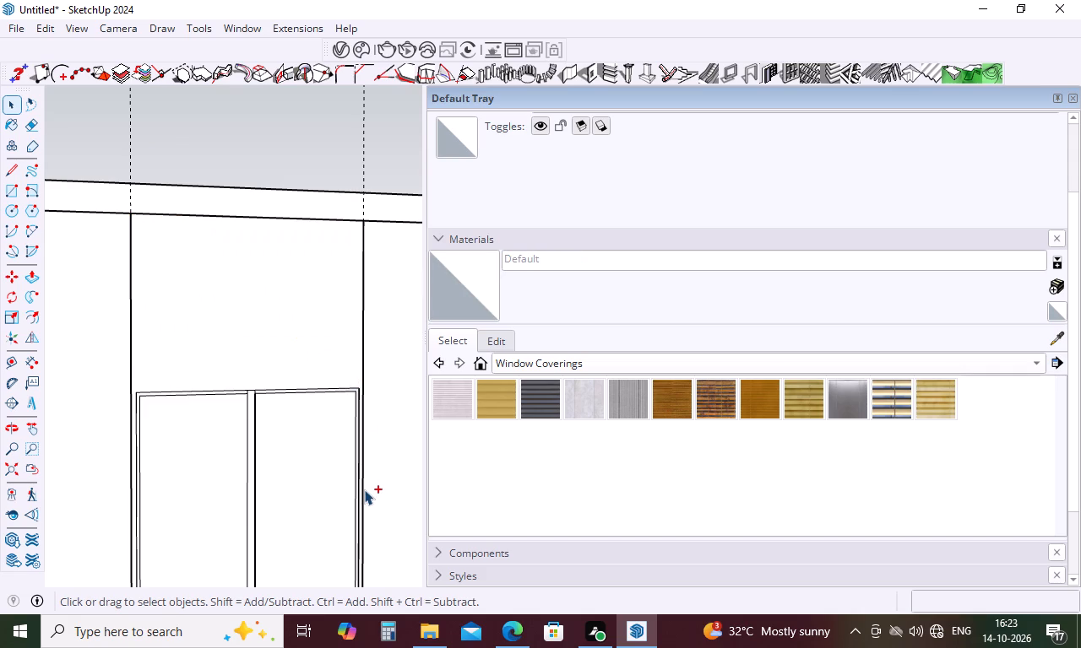
pyautogui.hotkey('ctrl', 'z')
pyautogui.hotkey('ctrl', 'z')
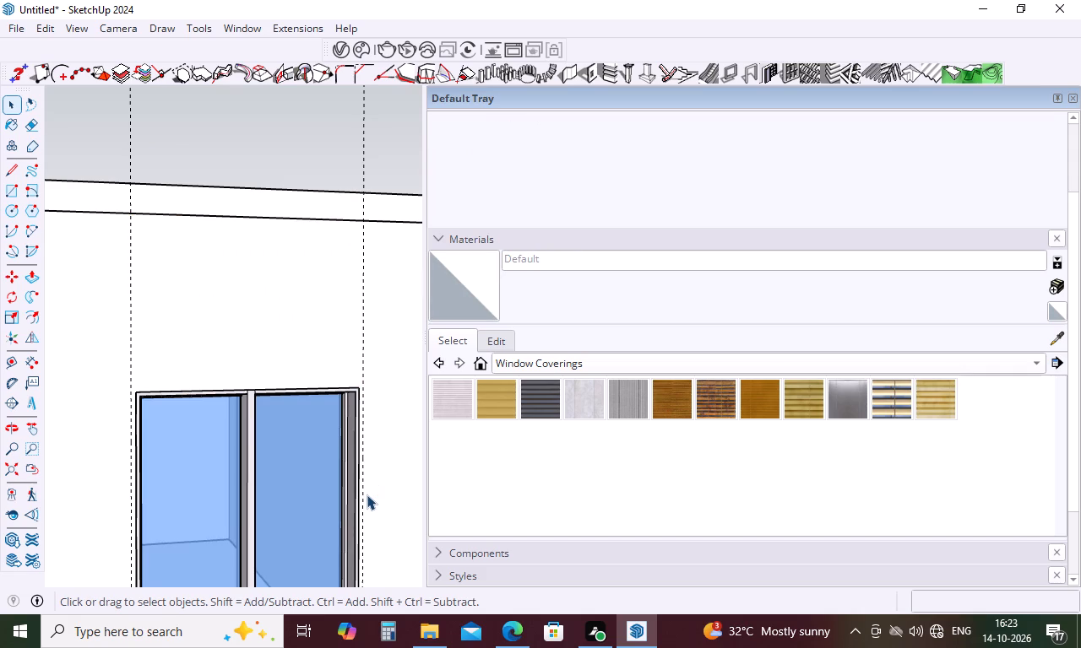
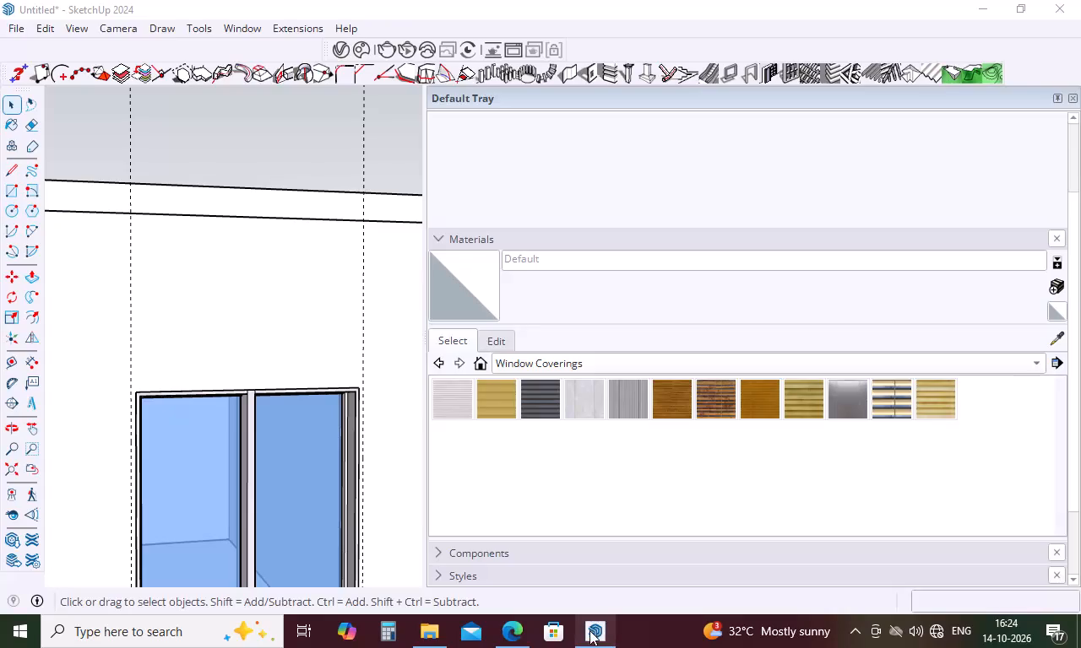
# Minimize the SketchUp and Documents folder windows and launch the Fuji application from the desktop.
pyautogui.click(974, 3)
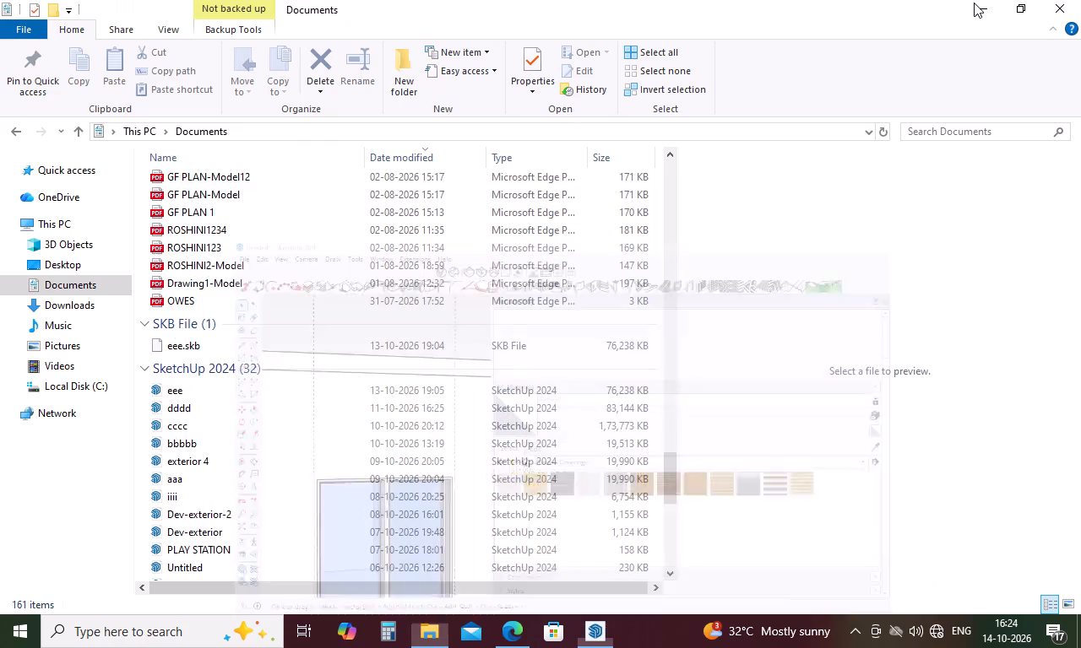
pyautogui.click(971, 4)
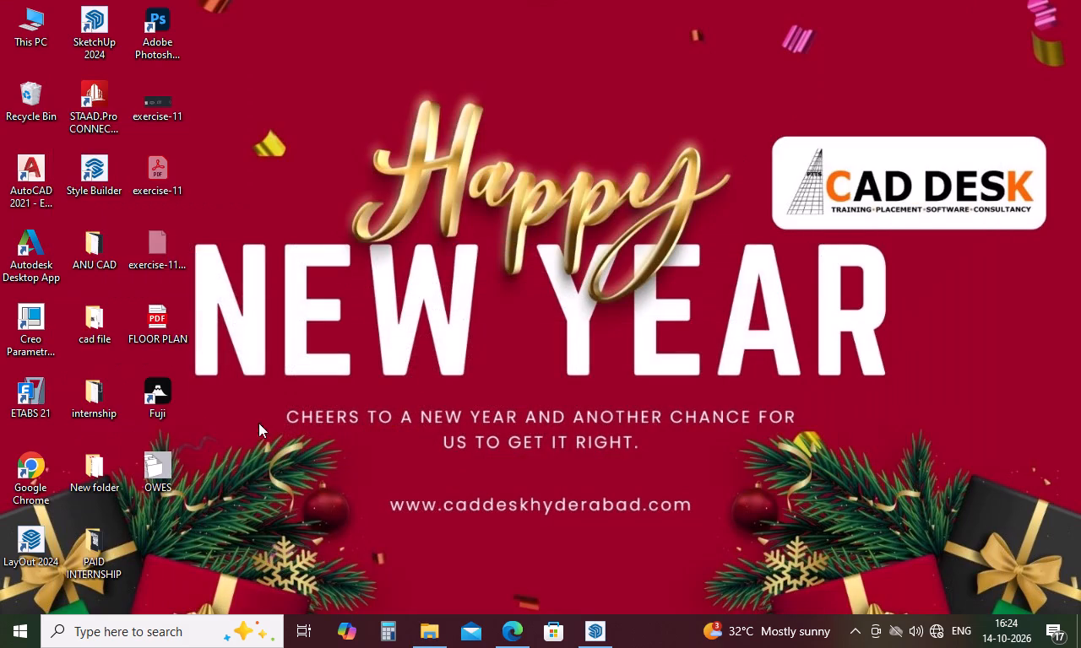
pyautogui.doubleClick(166, 394)
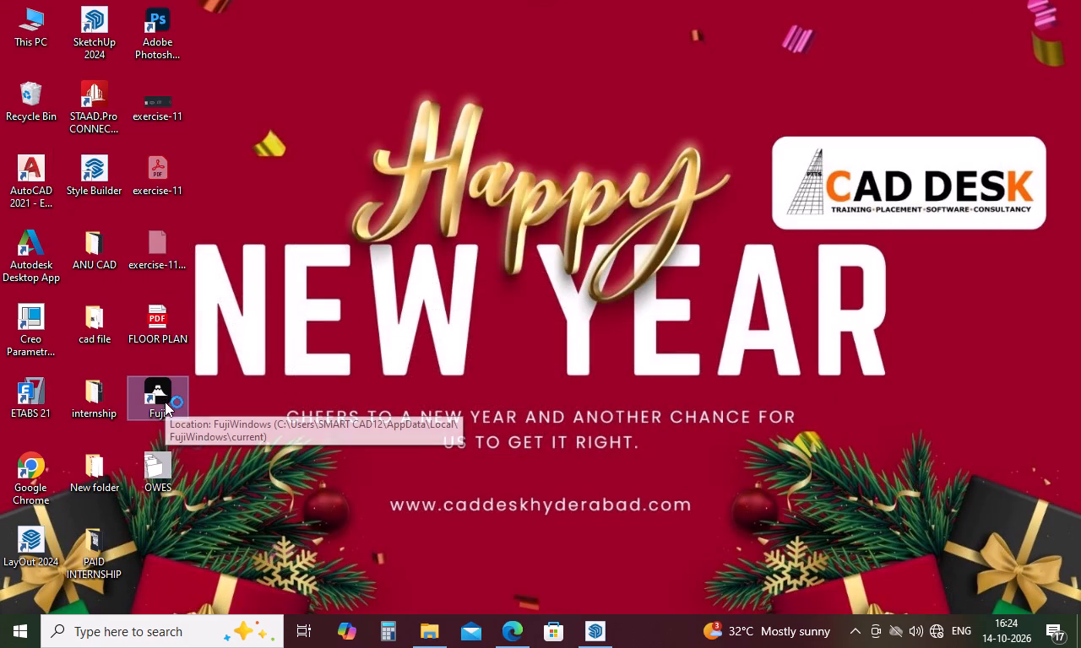
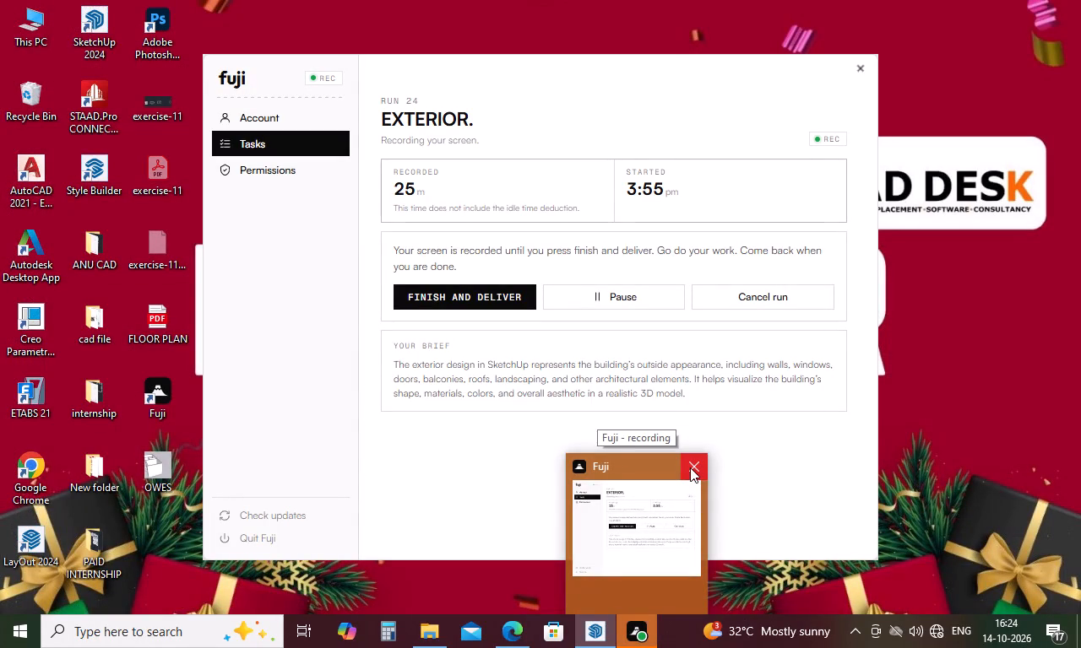
# Close the Fuji window and return to the house model in SketchUp.
pyautogui.click(690, 467)
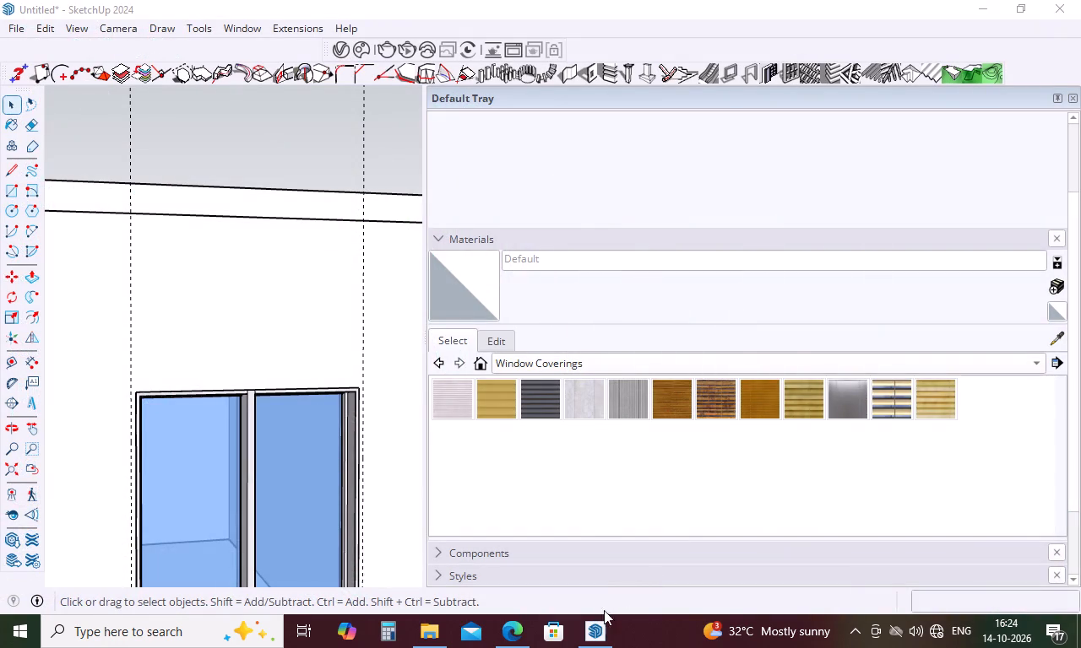
# Delete the two vertical guide lines on either side of the front wall window beside the door.
pyautogui.scroll(-13, 296, 293)
pyautogui.moveTo(328, 434); pyautogui.dragTo(241, 450, button='middle')
pyautogui.scroll(11, 356, 395)
pyautogui.scroll(-2, 327, 436)
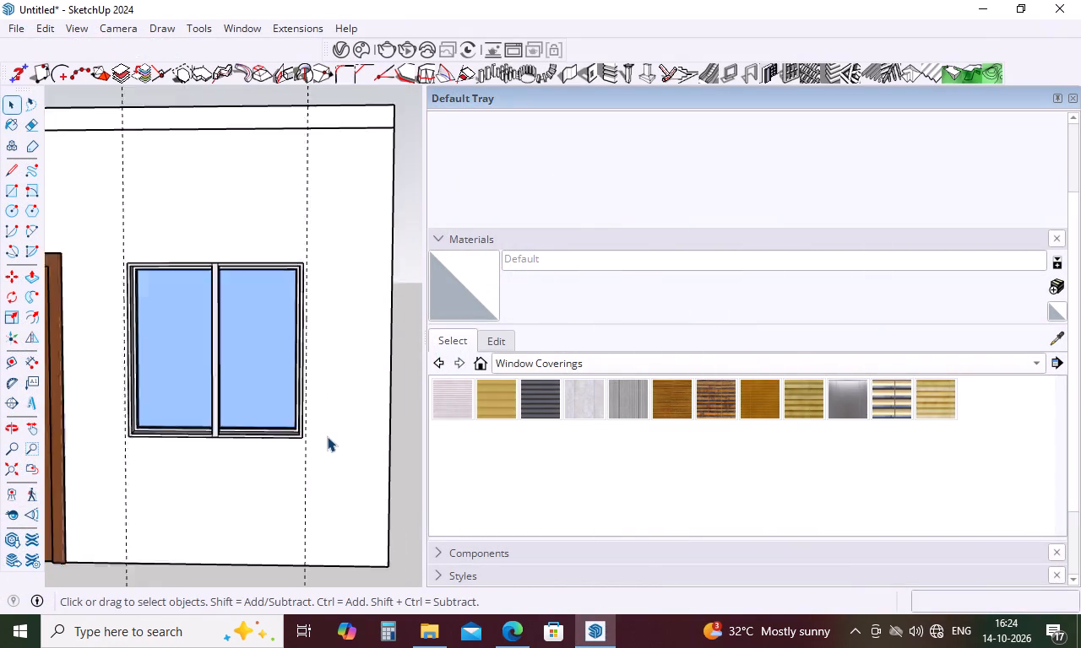
pyautogui.scroll(-3, 327, 436)
pyautogui.moveTo(328, 437); pyautogui.dragTo(148, 527)
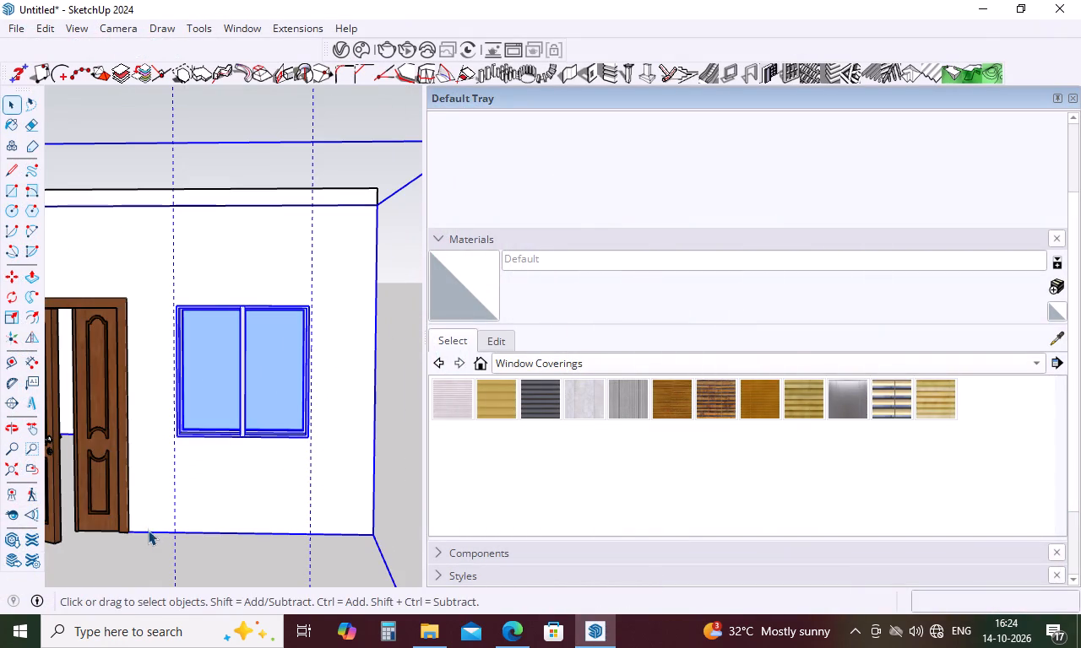
pyautogui.click(331, 105)
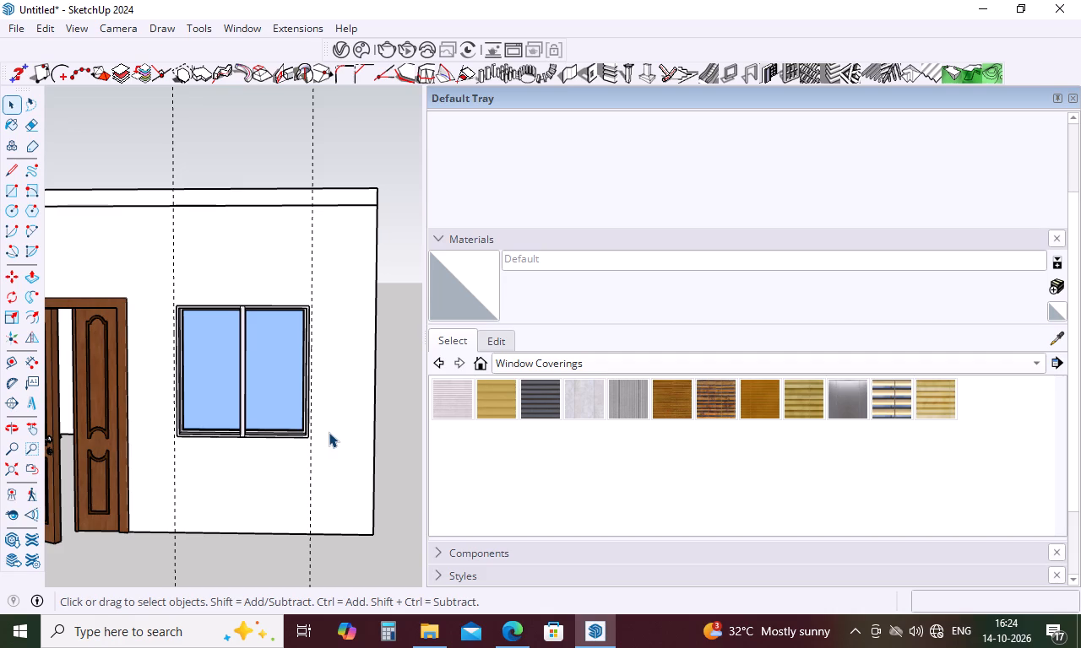
pyautogui.scroll(-4, 331, 442)
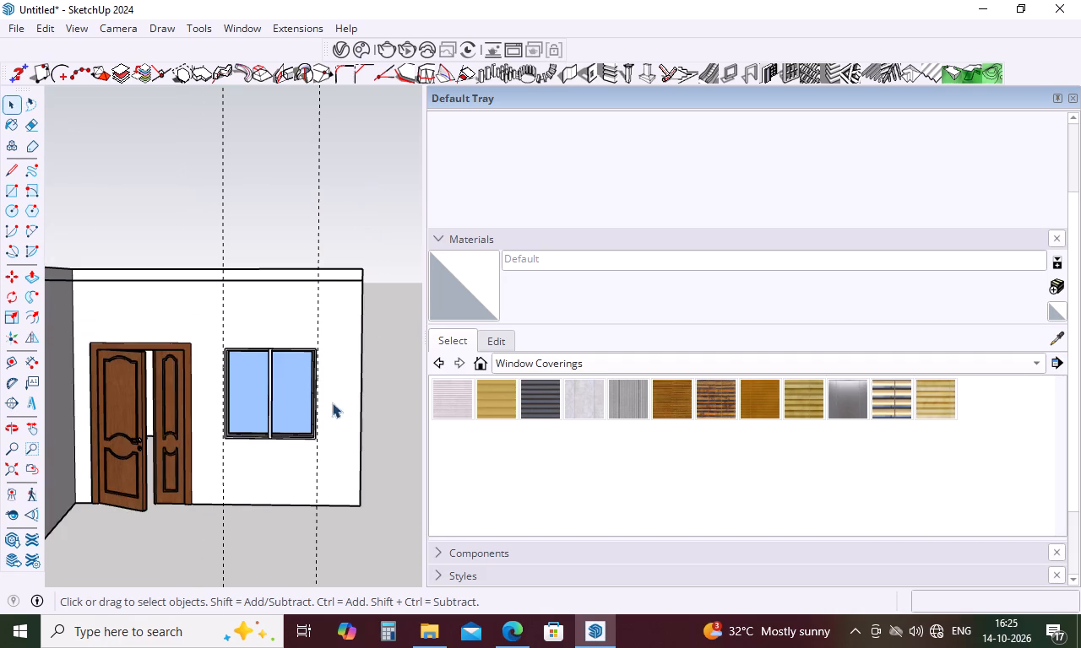
pyautogui.moveTo(343, 197); pyautogui.dragTo(166, 241)
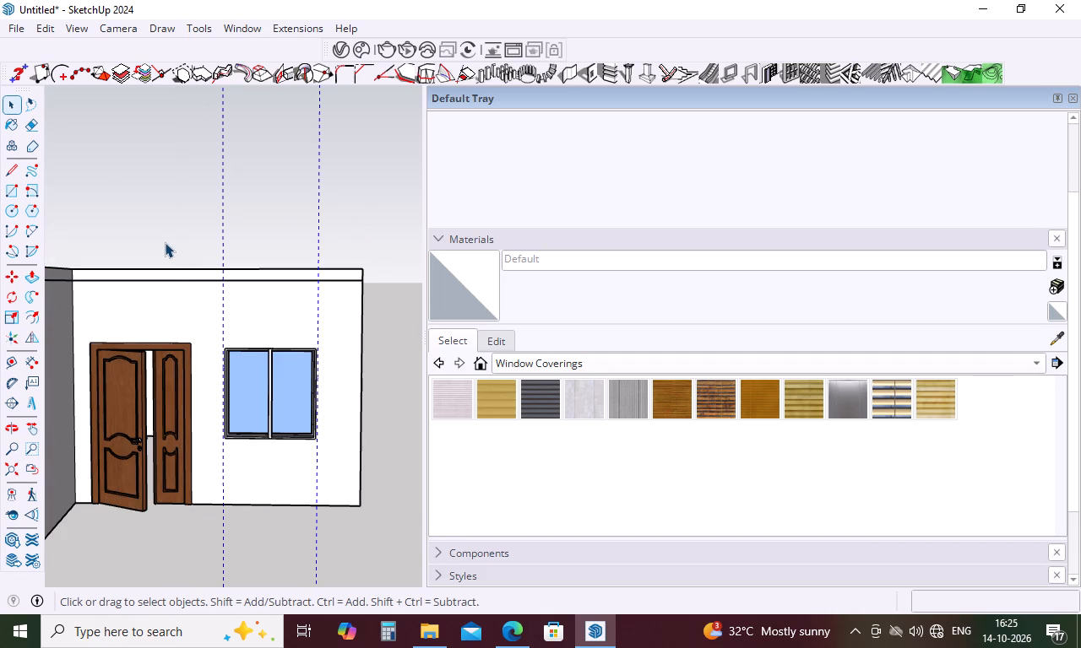
pyautogui.press('Delete')
# Place a vertical guide 1 inch outside the window frame's outer edge on the side away from the door.
pyautogui.scroll(3, 259, 456)
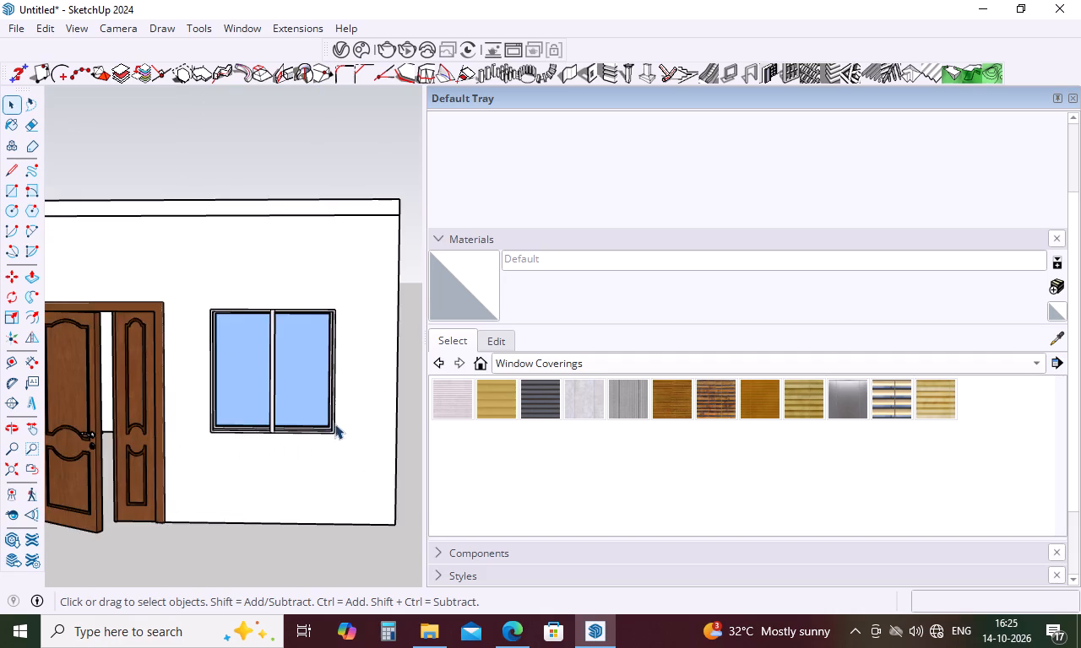
pyautogui.scroll(4, 334, 424)
pyautogui.scroll(5, 345, 356)
pyautogui.moveTo(330, 386); pyautogui.dragTo(177, 394, button='middle')
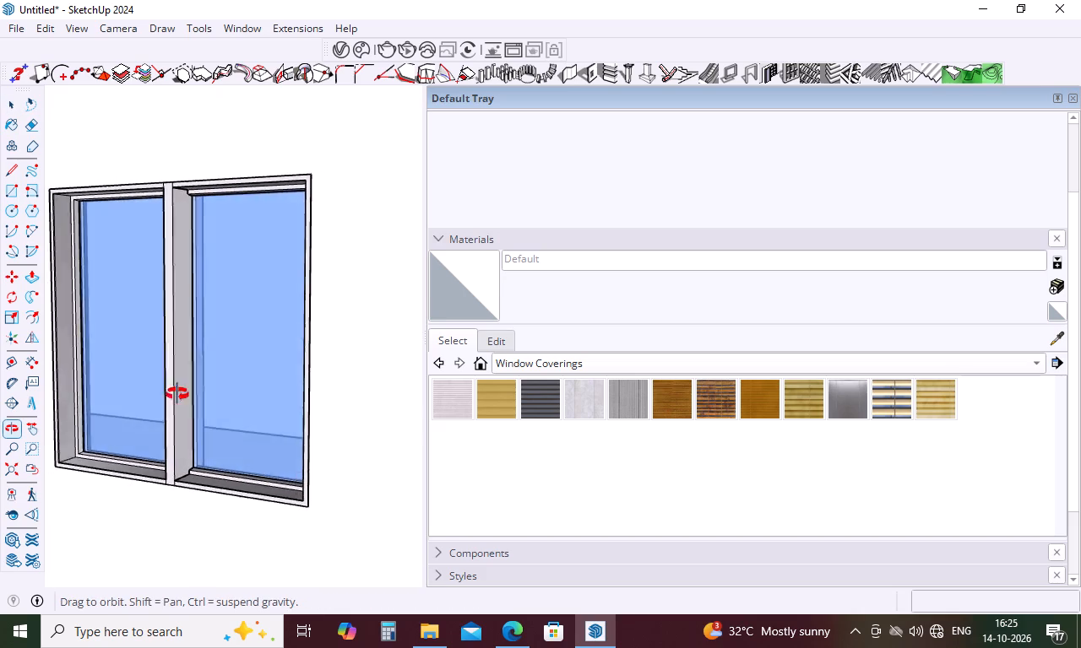
pyautogui.moveTo(177, 394); pyautogui.dragTo(0, 375, button='middle')
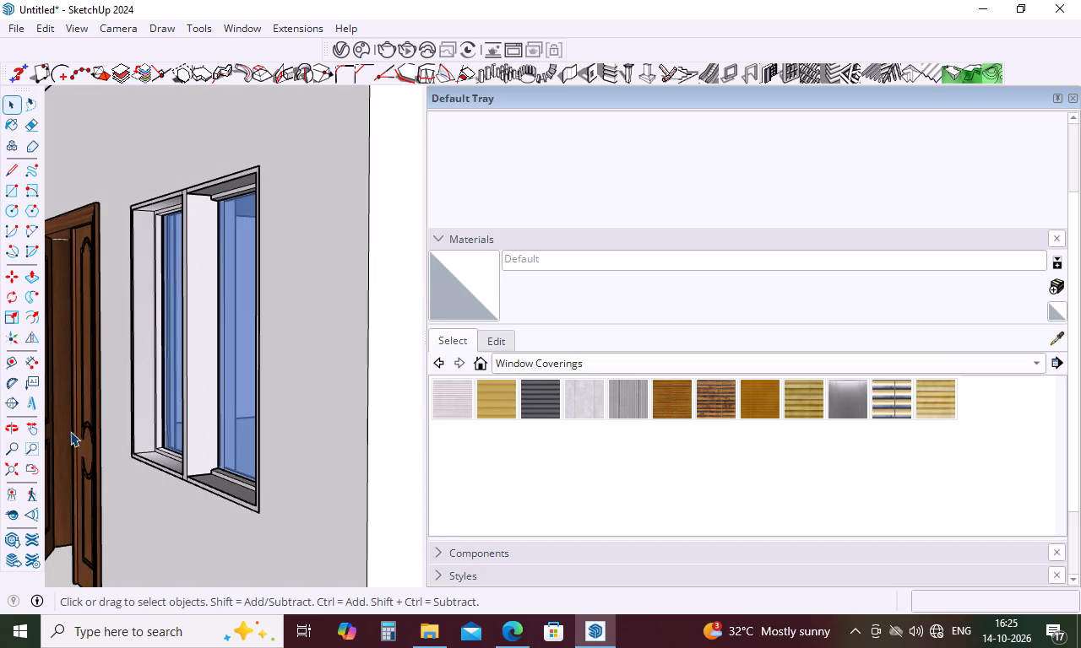
pyautogui.press('t')
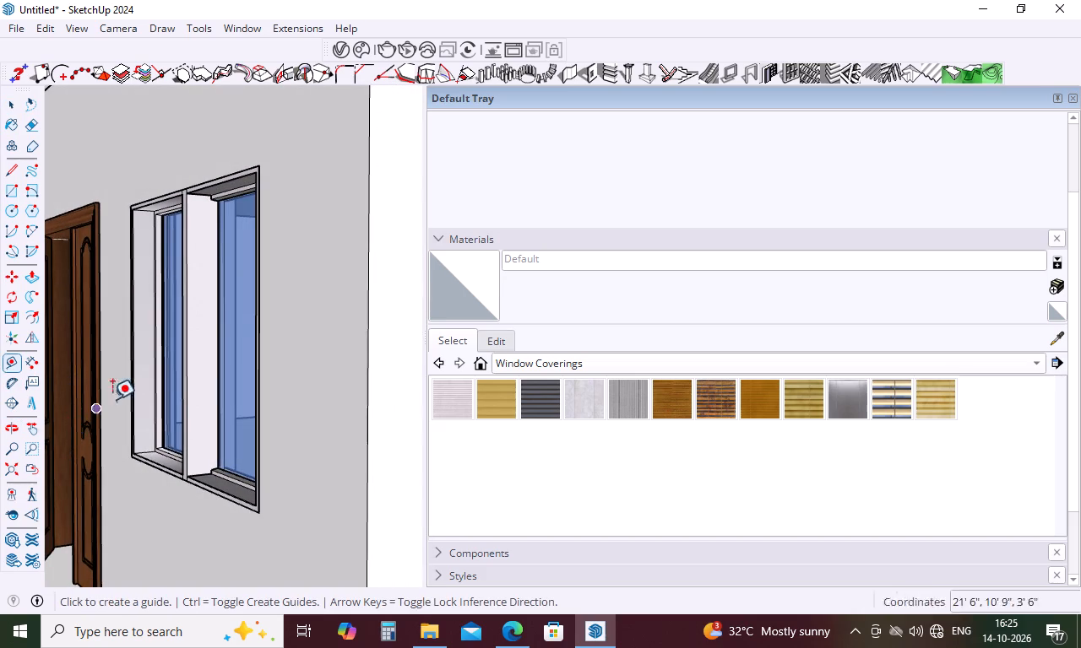
pyautogui.scroll(15, 270, 311)
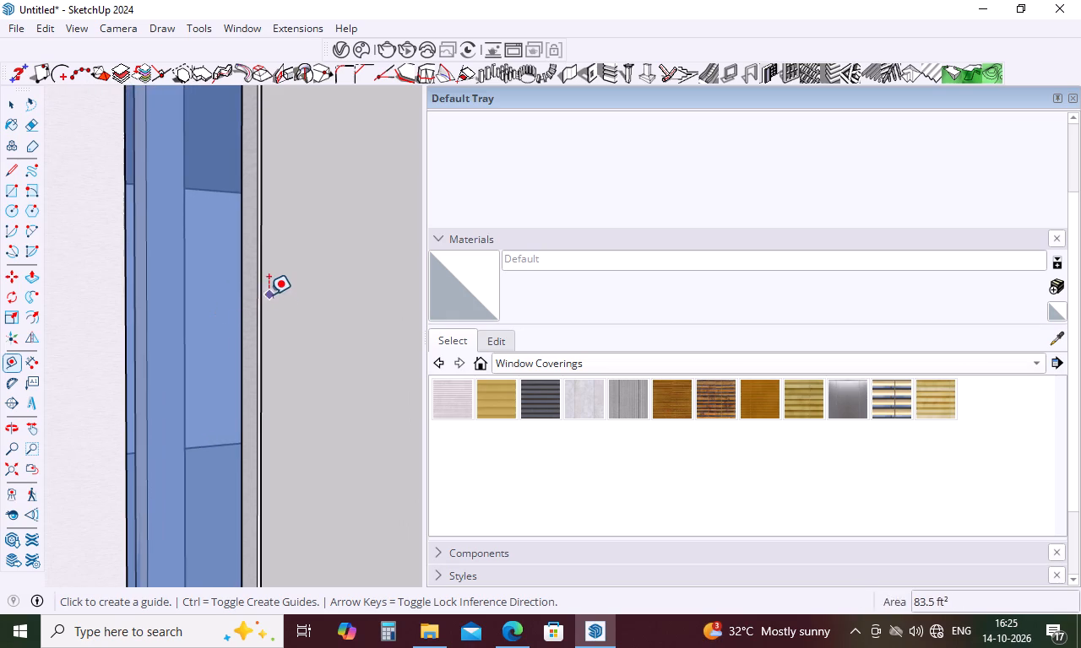
pyautogui.scroll(16, 268, 293)
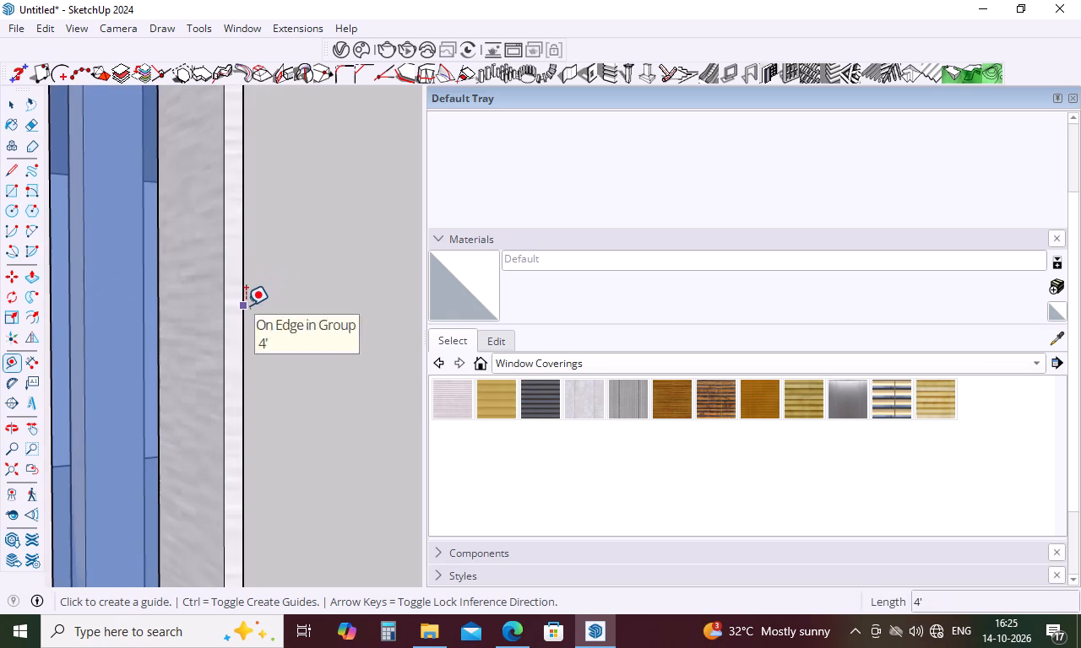
pyautogui.click(246, 305)
pyautogui.press('1')
pyautogui.press('Return')
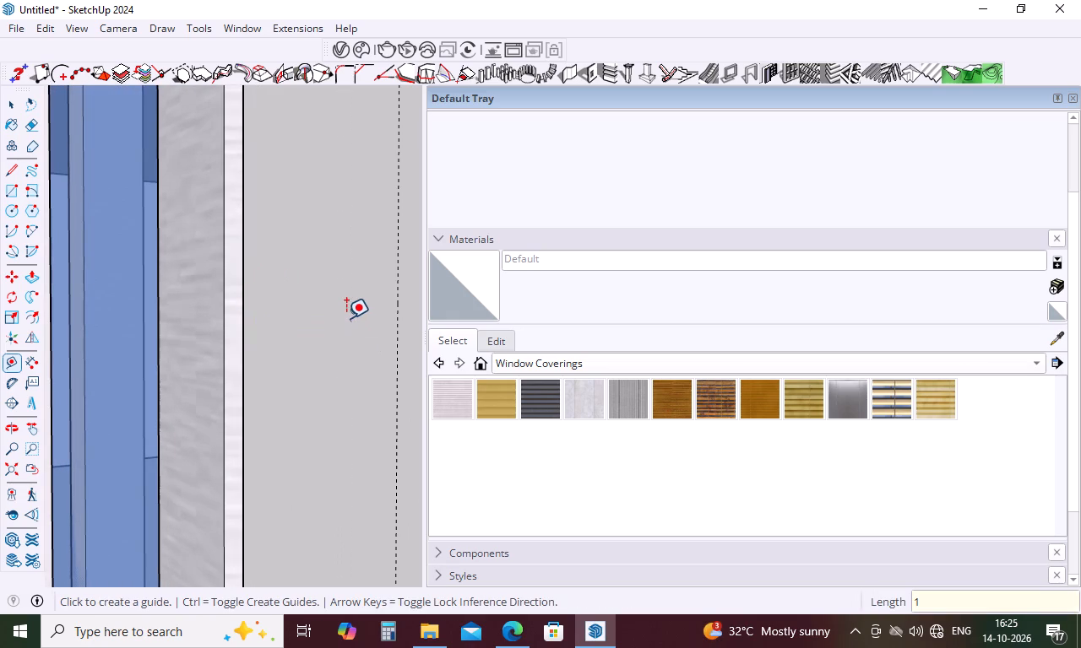
# Place a vertical guide 1 inch outside the window frame's outer edge on the side facing the door.
pyautogui.scroll(-20, 346, 318)
pyautogui.scroll(-17, 346, 318)
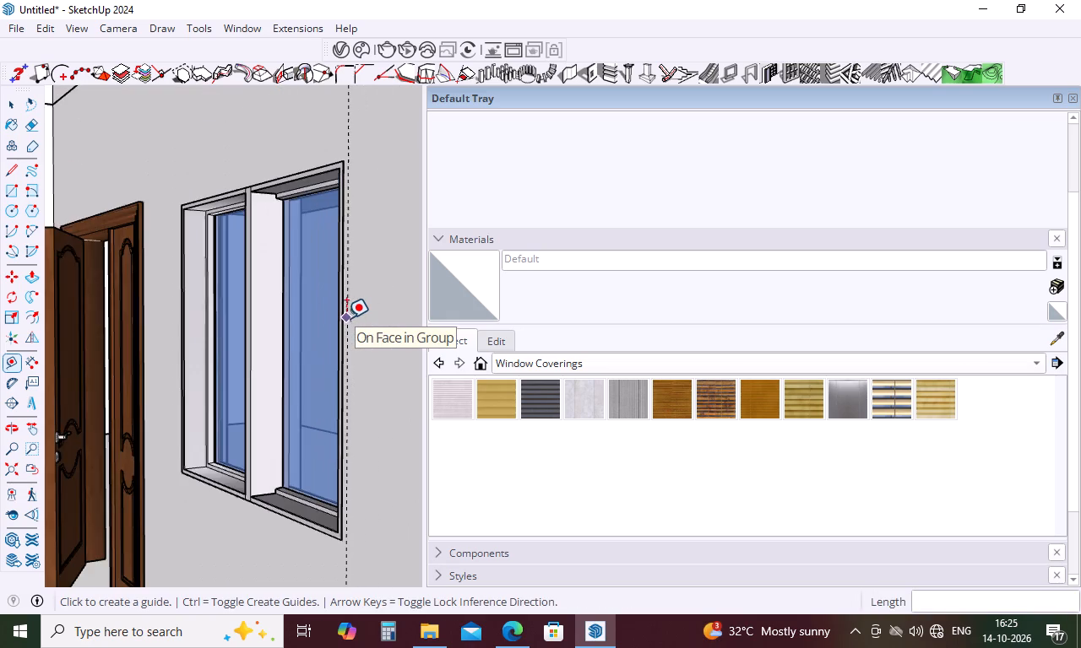
pyautogui.scroll(-1, 346, 318)
pyautogui.moveTo(236, 504); pyautogui.dragTo(448, 483, button='middle')
pyautogui.moveTo(268, 457); pyautogui.dragTo(575, 435, button='middle')
pyautogui.scroll(5, 236, 370)
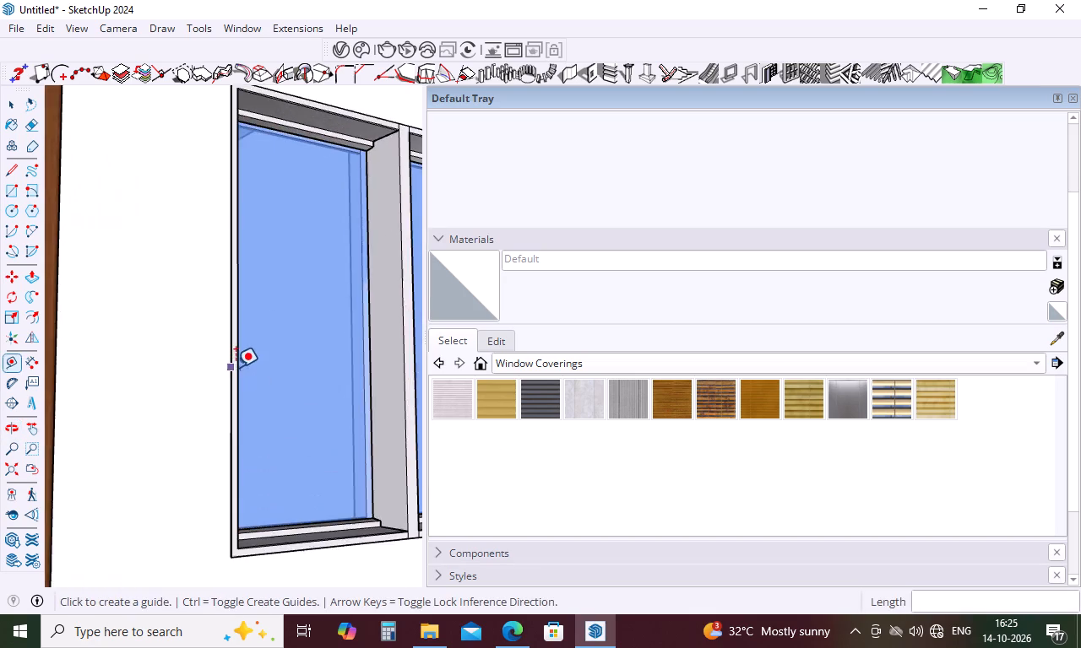
pyautogui.moveTo(238, 370); pyautogui.dragTo(330, 389, button='middle')
pyautogui.scroll(19, 205, 357)
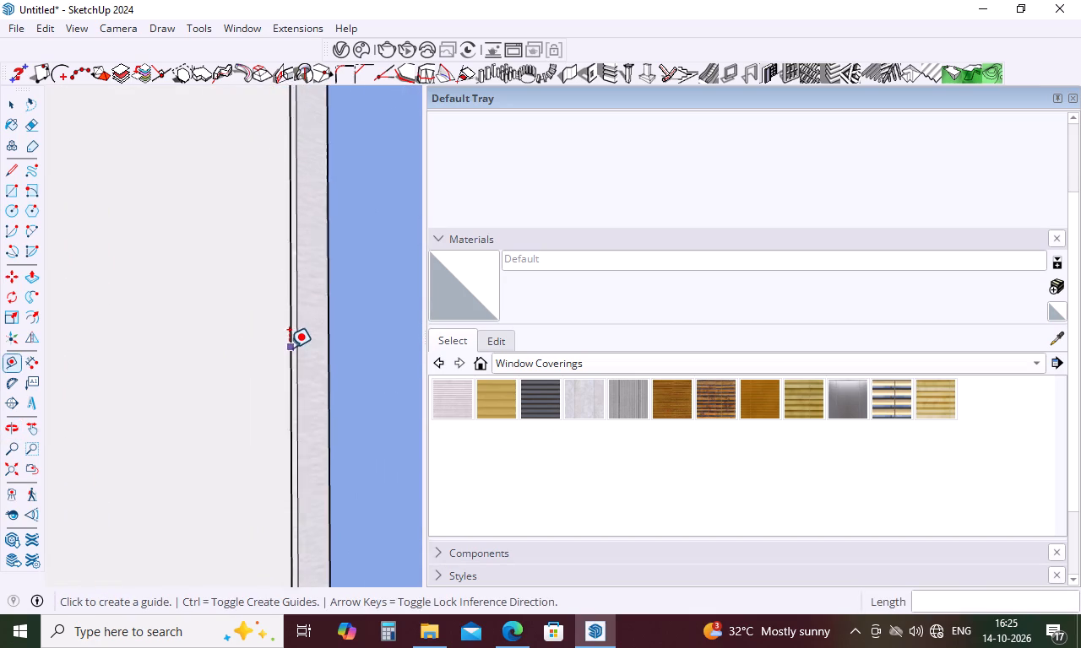
pyautogui.scroll(6, 289, 348)
pyautogui.click(291, 338)
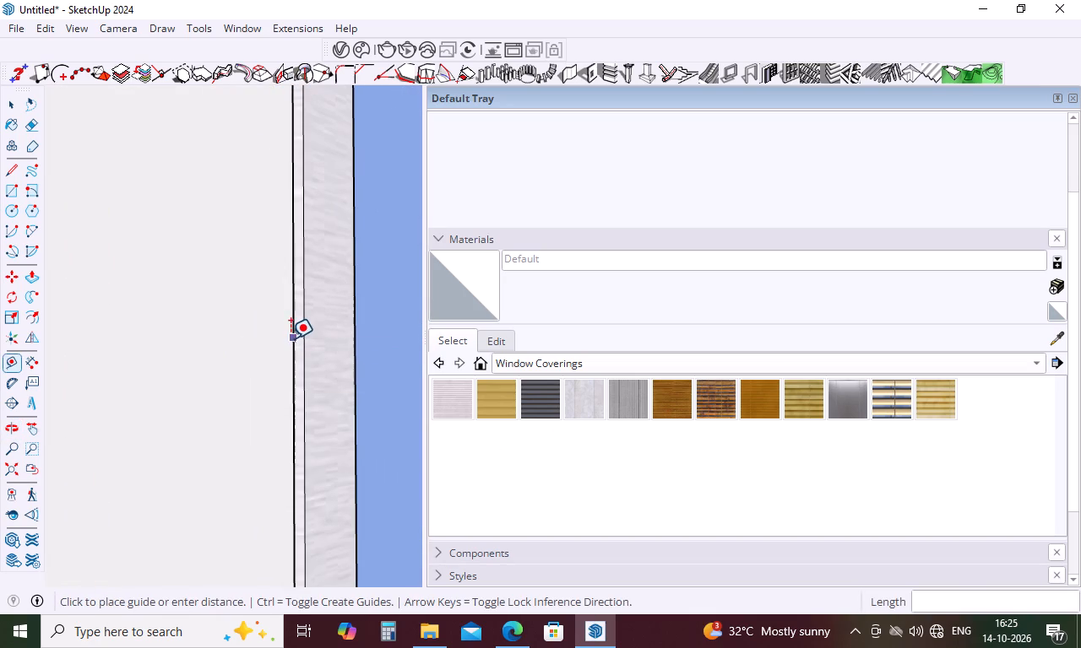
pyautogui.press('1')
pyautogui.press('Return')
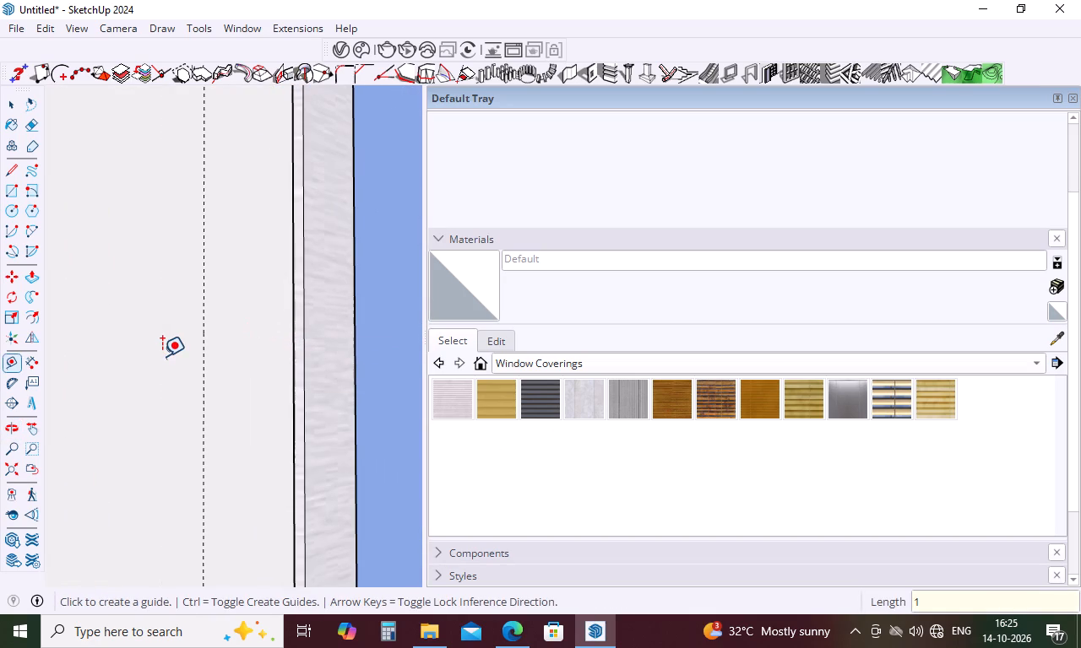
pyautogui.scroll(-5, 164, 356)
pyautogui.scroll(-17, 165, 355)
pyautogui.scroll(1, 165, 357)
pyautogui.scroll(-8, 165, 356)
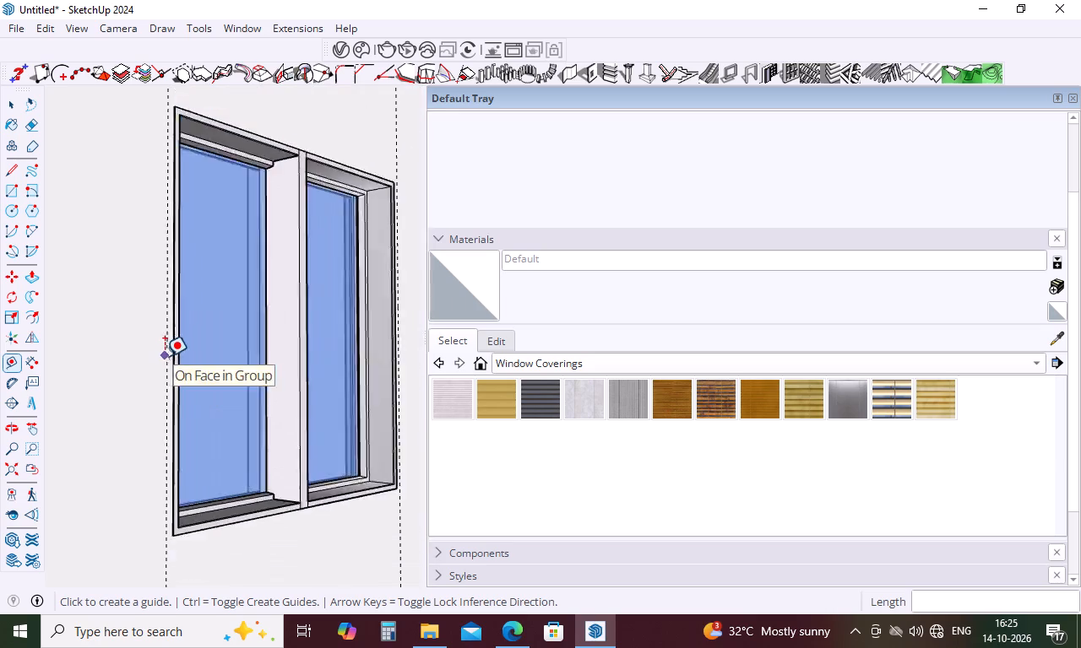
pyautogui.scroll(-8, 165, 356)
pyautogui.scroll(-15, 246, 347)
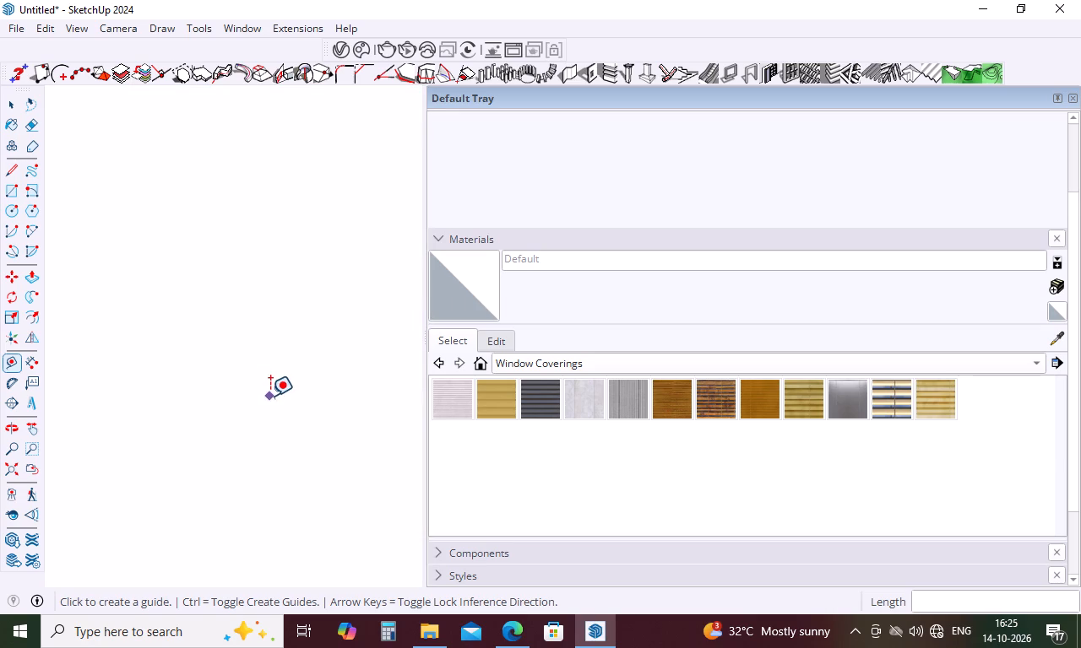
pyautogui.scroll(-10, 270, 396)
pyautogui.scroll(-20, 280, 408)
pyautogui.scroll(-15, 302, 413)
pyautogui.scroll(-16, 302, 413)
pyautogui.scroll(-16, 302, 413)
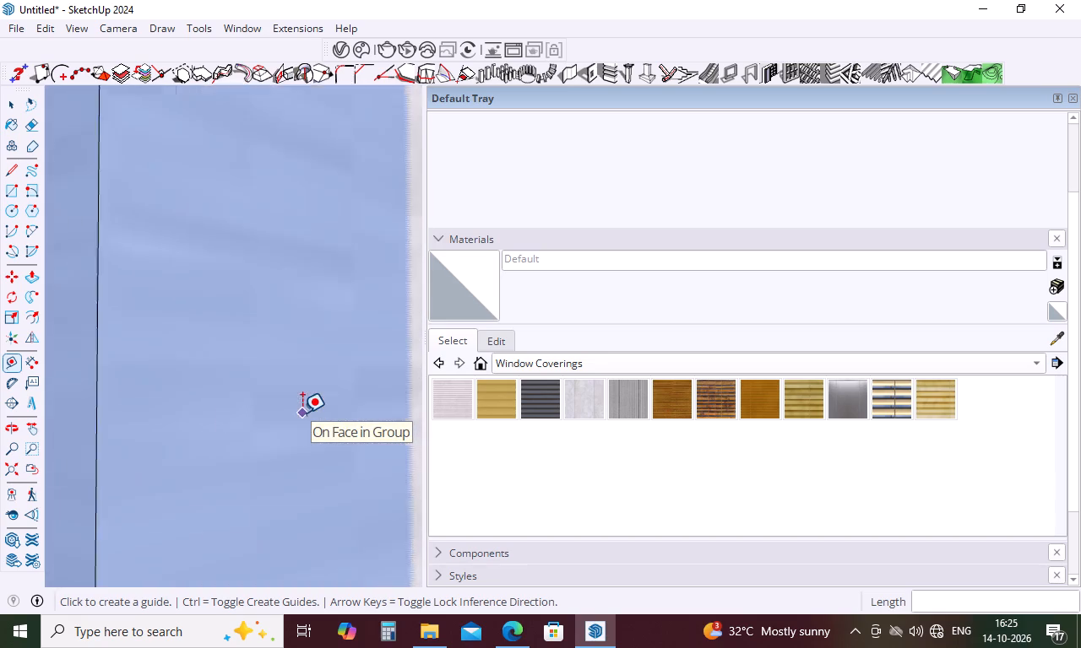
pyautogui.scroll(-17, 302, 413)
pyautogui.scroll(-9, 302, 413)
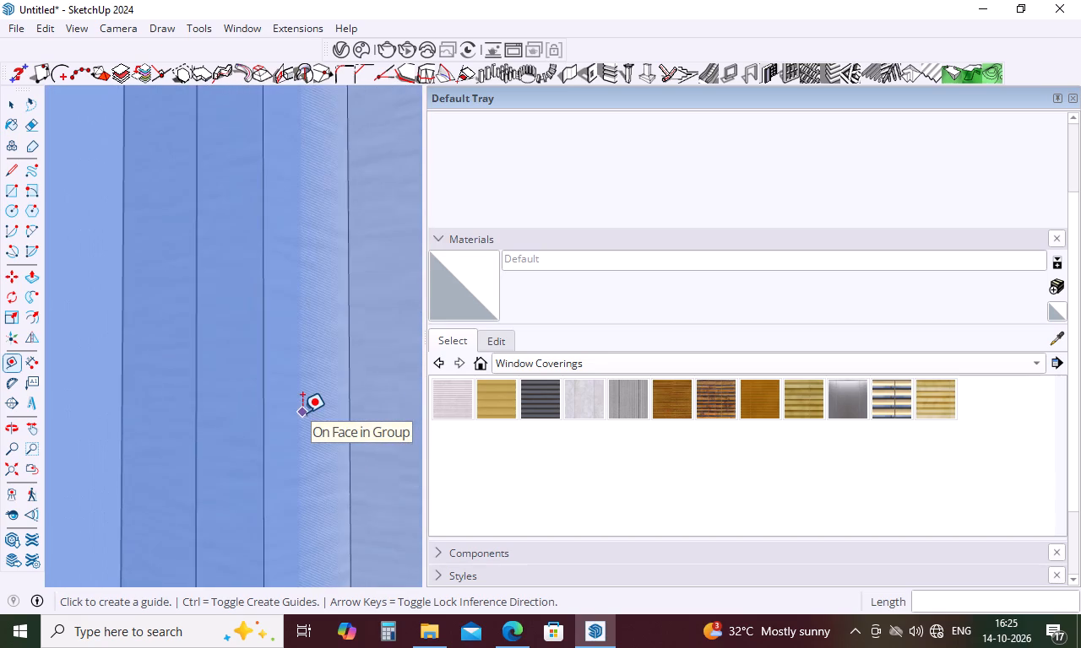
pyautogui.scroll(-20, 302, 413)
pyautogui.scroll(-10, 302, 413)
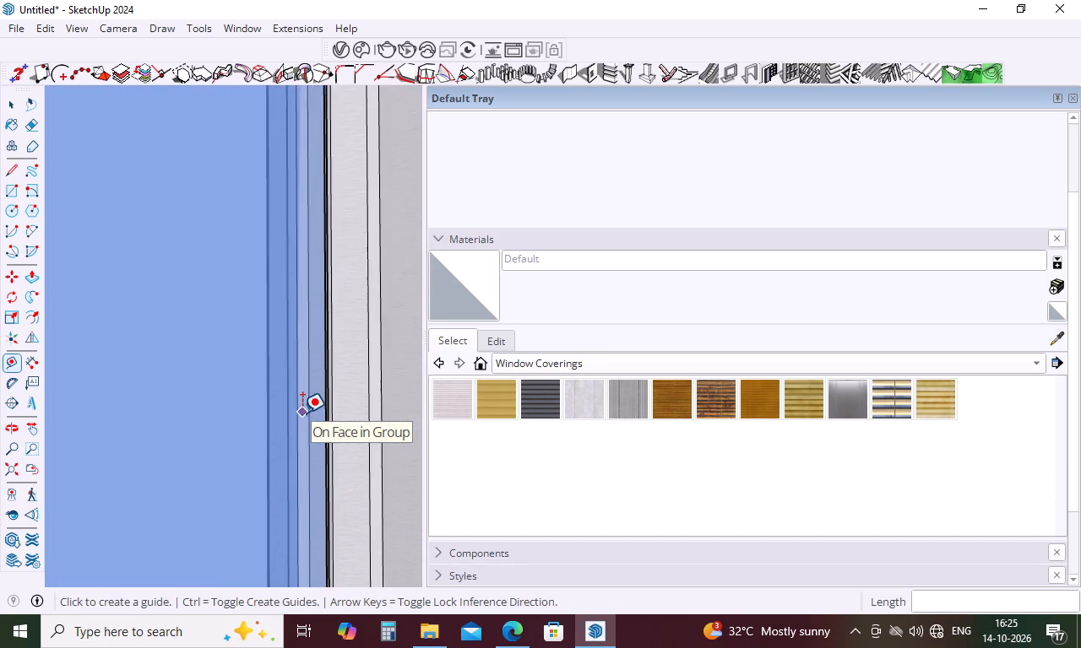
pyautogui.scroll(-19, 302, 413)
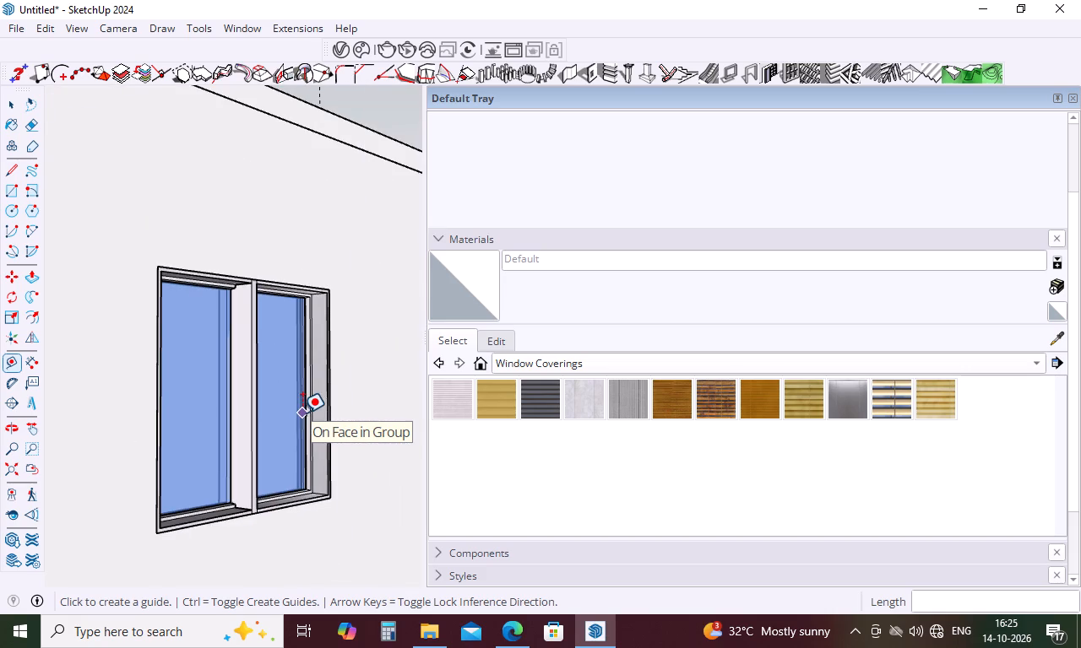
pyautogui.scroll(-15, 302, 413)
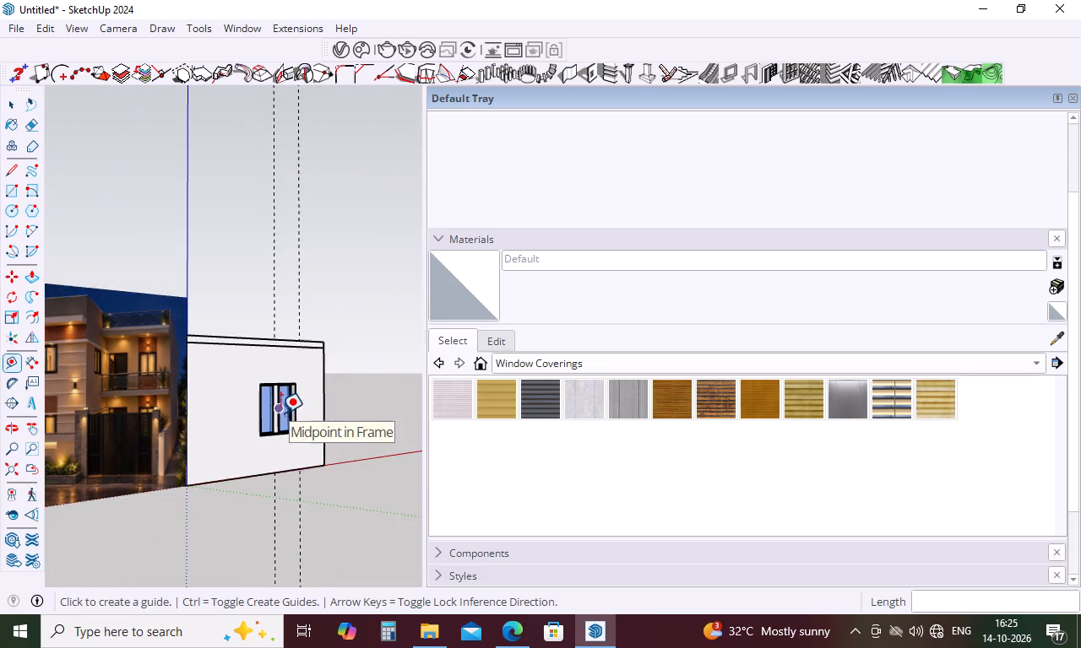
# Draw a rectangle about 4' 3" by 10' between the two guides, from the roof slab's lower edge to the wall base.
pyautogui.moveTo(225, 440); pyautogui.dragTo(434, 451, button='middle')
pyautogui.moveTo(183, 475); pyautogui.dragTo(443, 471, button='middle')
pyautogui.moveTo(223, 488); pyautogui.dragTo(624, 496, button='middle')
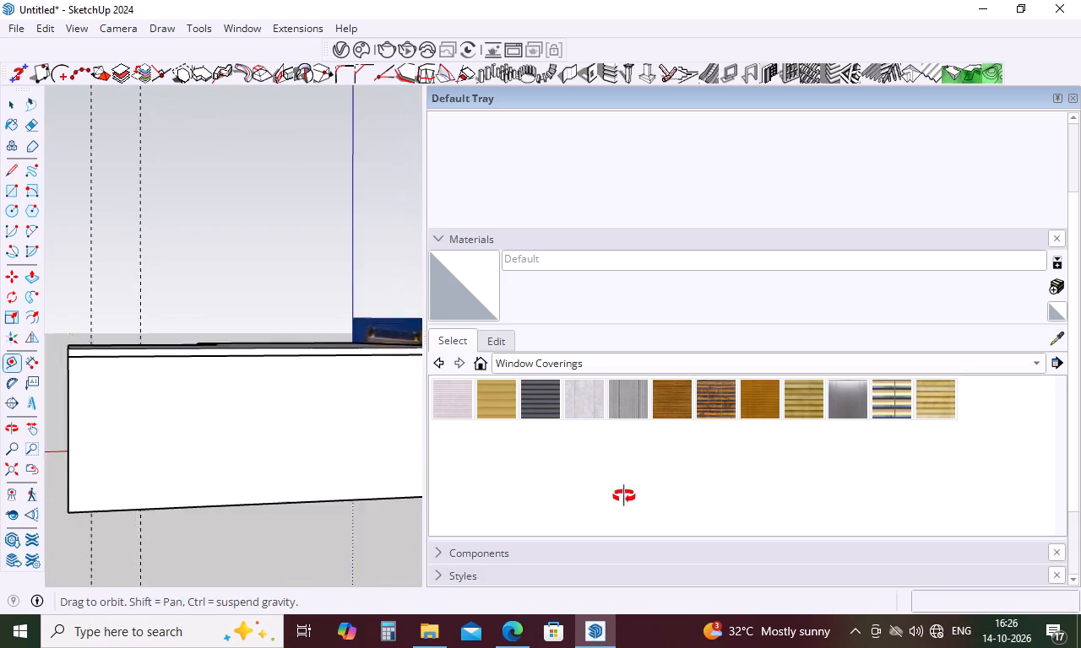
pyautogui.moveTo(624, 496); pyautogui.dragTo(653, 496, button='middle')
pyautogui.moveTo(208, 489); pyautogui.dragTo(451, 492, button='middle')
pyautogui.moveTo(147, 513); pyautogui.dragTo(481, 535, button='middle')
pyautogui.moveTo(158, 480); pyautogui.dragTo(266, 475, button='middle')
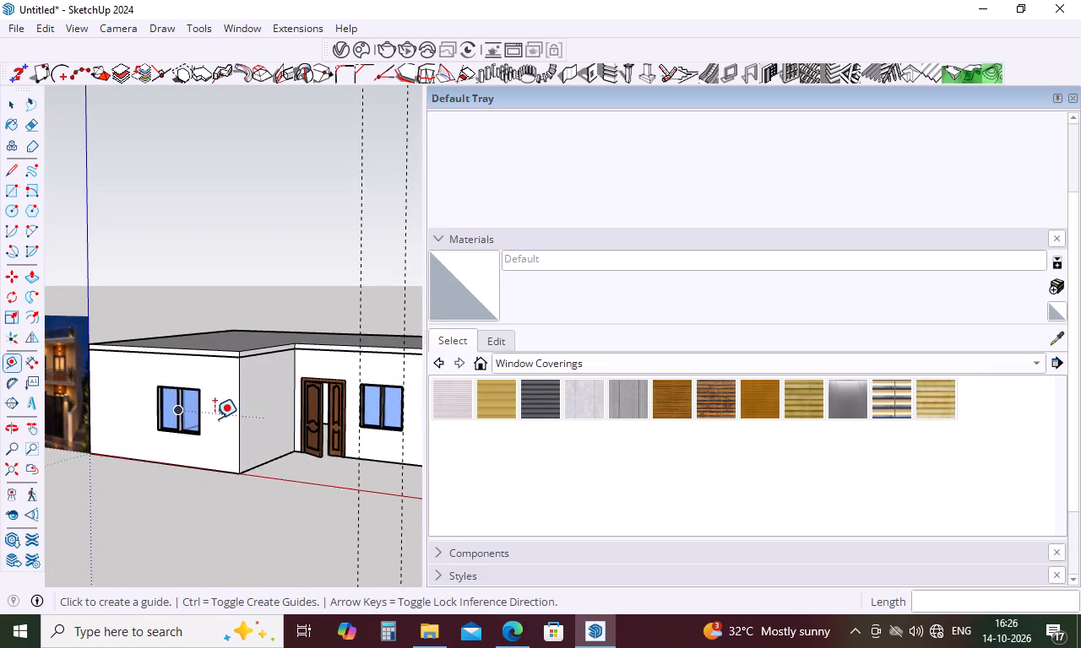
pyautogui.moveTo(206, 418); pyautogui.dragTo(376, 327, button='middle')
pyautogui.scroll(8, 388, 326)
pyautogui.moveTo(290, 430); pyautogui.dragTo(287, 537, button='middle')
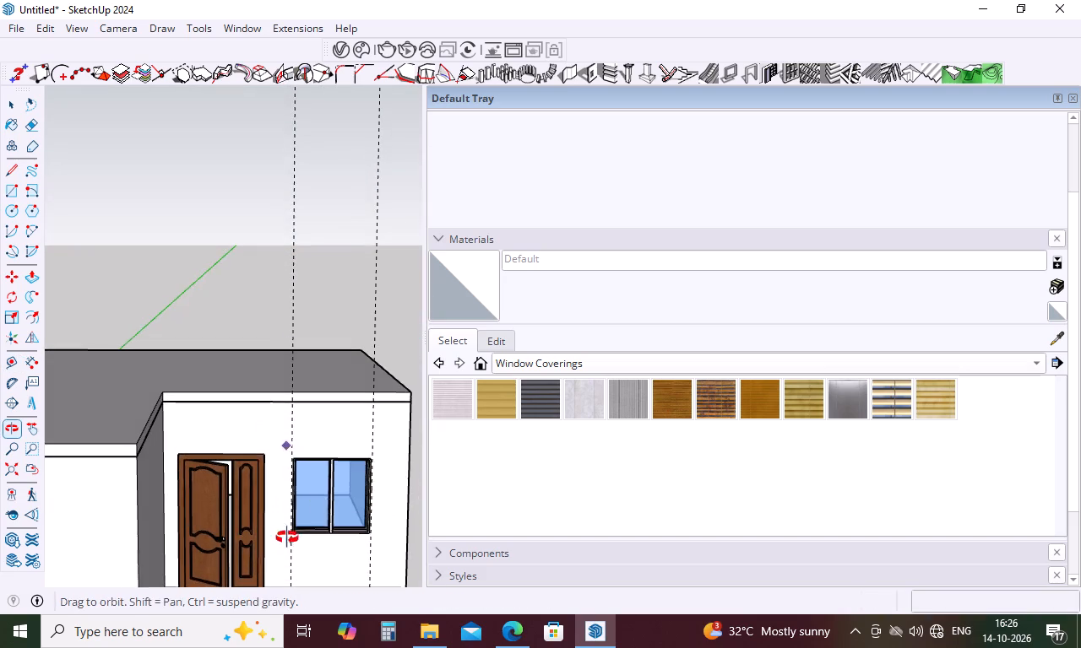
pyautogui.moveTo(287, 537); pyautogui.dragTo(288, 538, button='middle')
pyautogui.scroll(10, 380, 446)
pyautogui.press('Escape')
pyautogui.press('r')
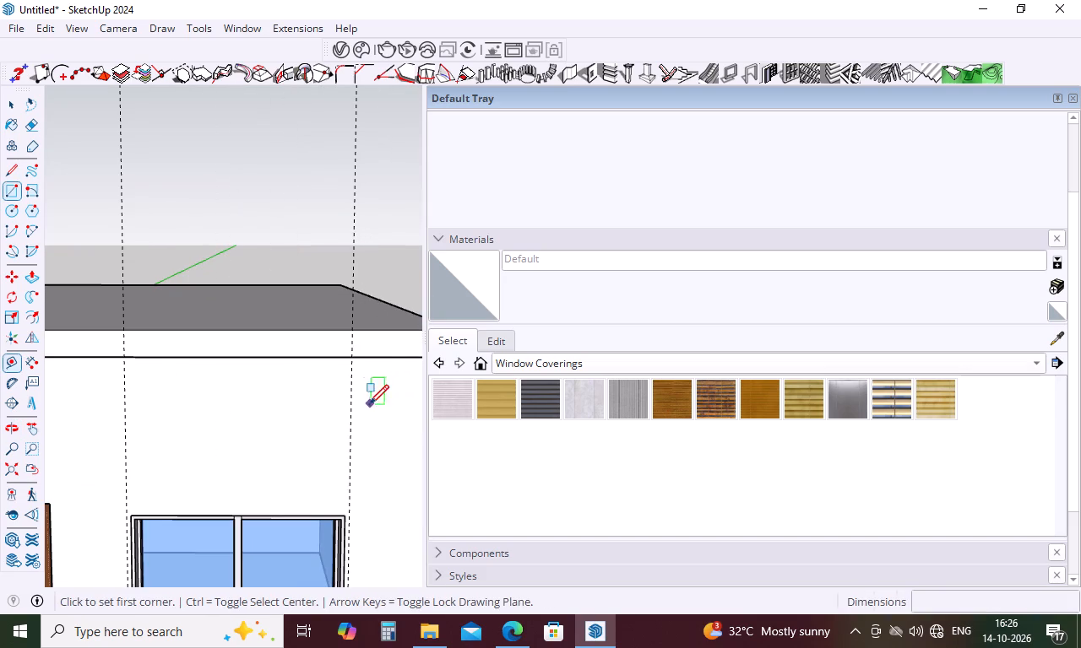
pyautogui.moveTo(147, 367); pyautogui.dragTo(139, 259, button='middle')
pyautogui.scroll(5, 95, 345)
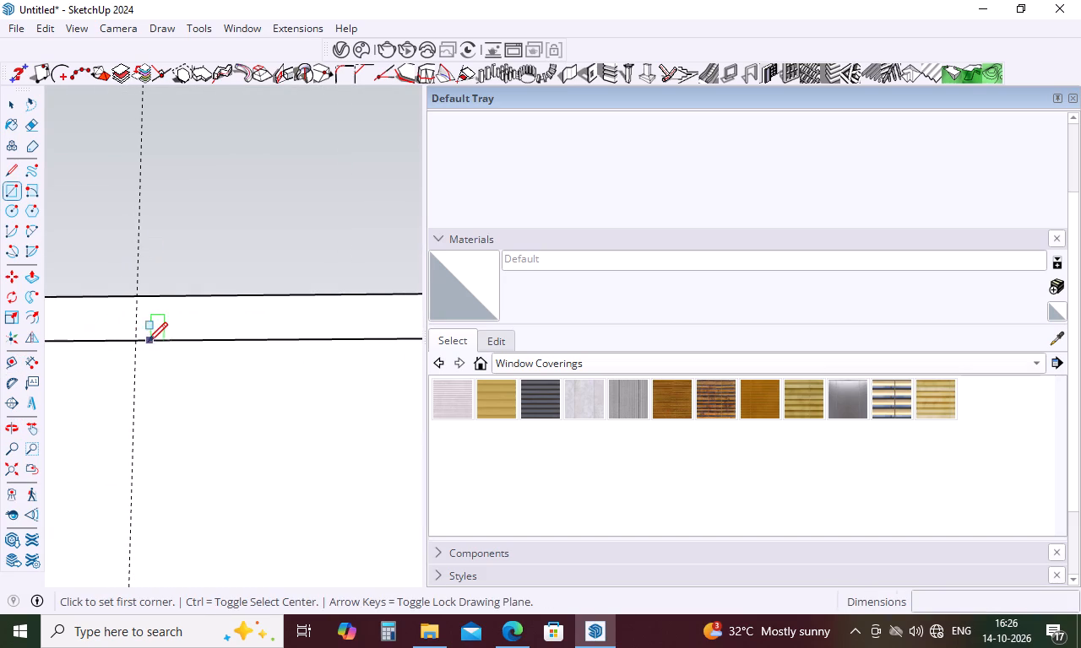
pyautogui.click(138, 340)
pyautogui.scroll(-15, 138, 340)
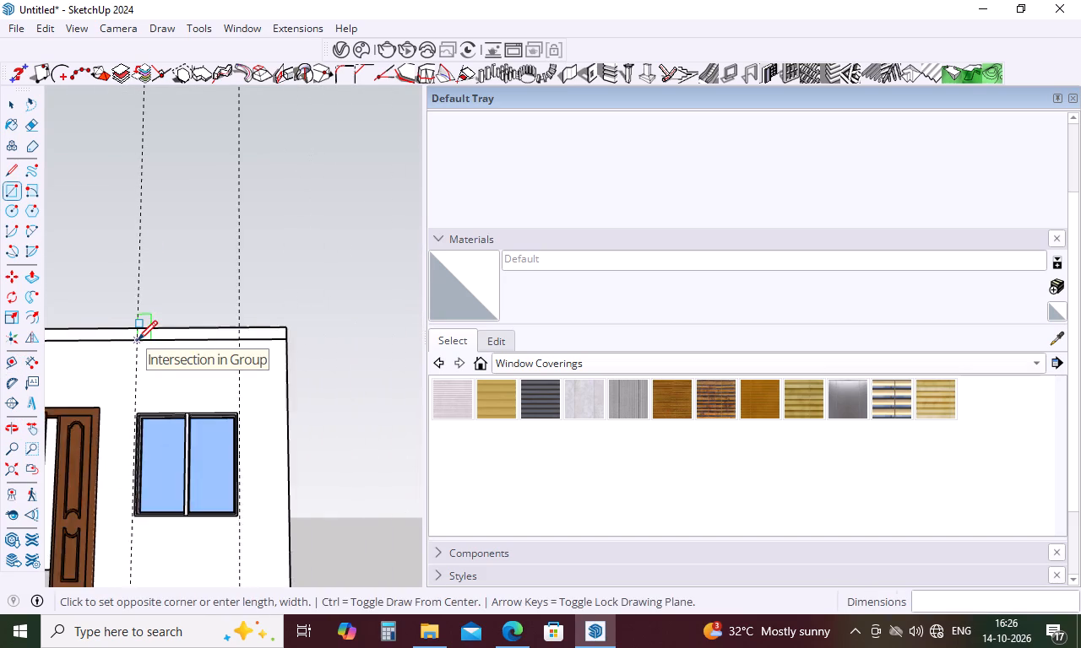
pyautogui.scroll(-5, 138, 340)
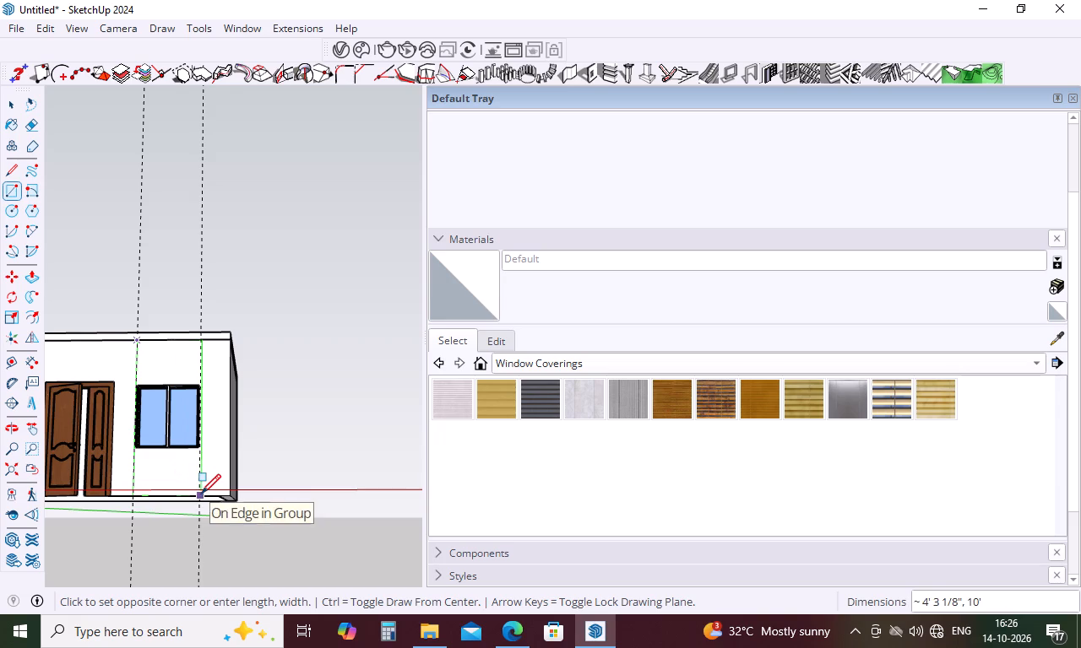
pyautogui.click(198, 497)
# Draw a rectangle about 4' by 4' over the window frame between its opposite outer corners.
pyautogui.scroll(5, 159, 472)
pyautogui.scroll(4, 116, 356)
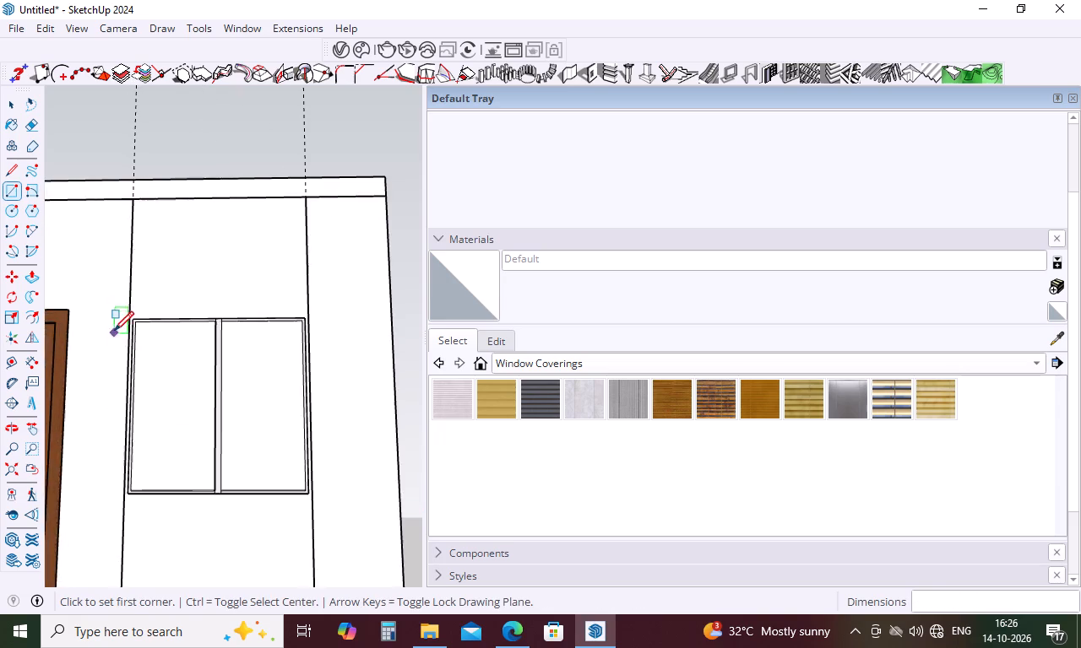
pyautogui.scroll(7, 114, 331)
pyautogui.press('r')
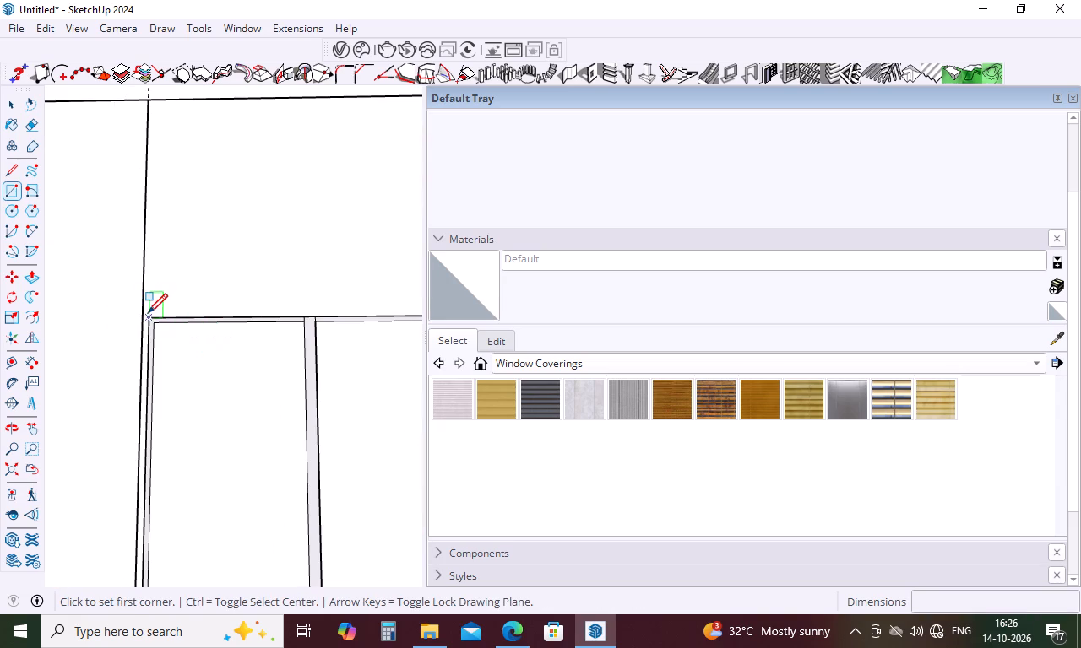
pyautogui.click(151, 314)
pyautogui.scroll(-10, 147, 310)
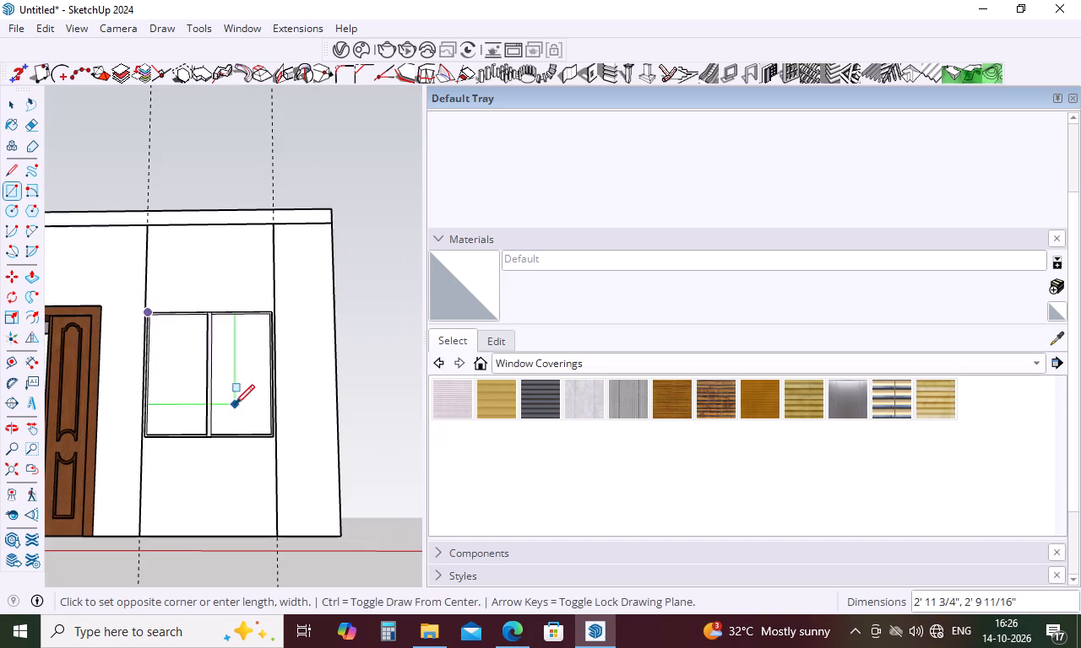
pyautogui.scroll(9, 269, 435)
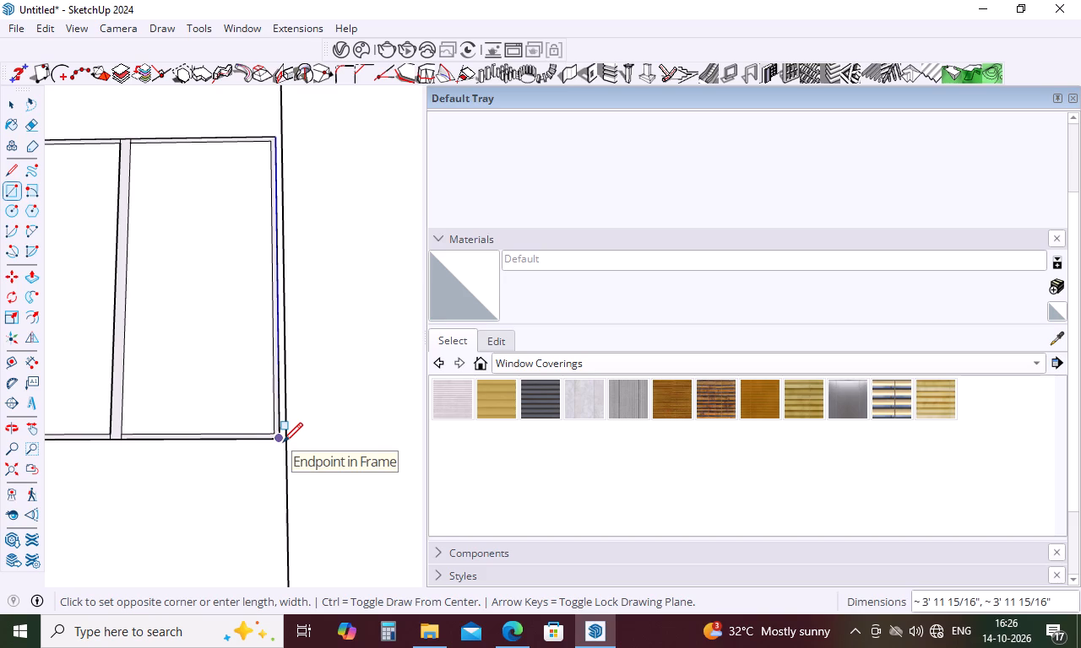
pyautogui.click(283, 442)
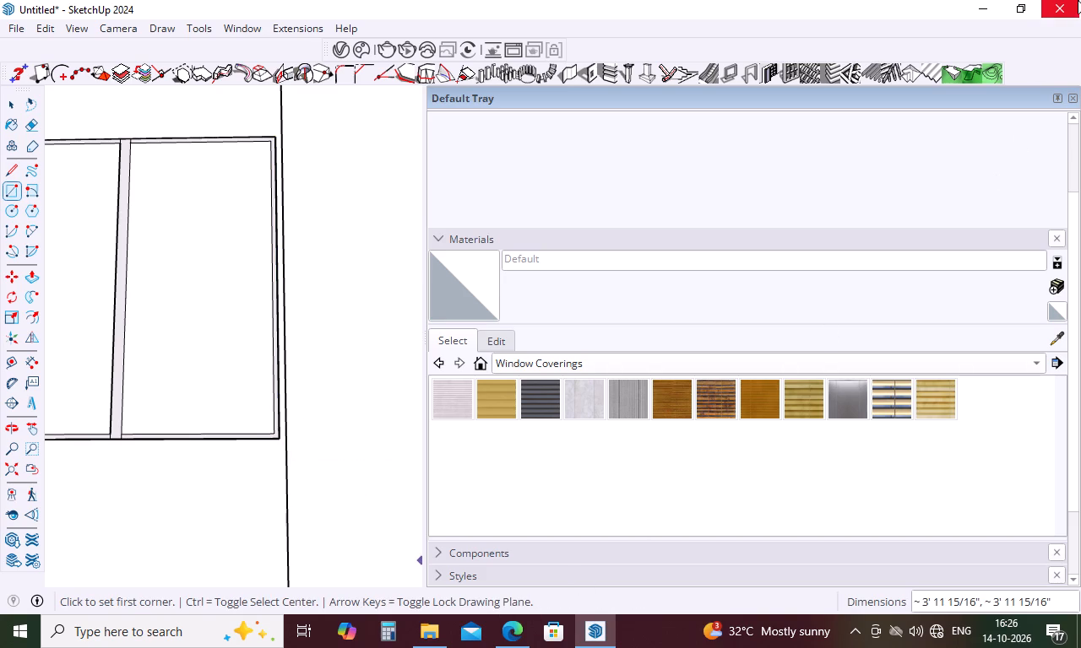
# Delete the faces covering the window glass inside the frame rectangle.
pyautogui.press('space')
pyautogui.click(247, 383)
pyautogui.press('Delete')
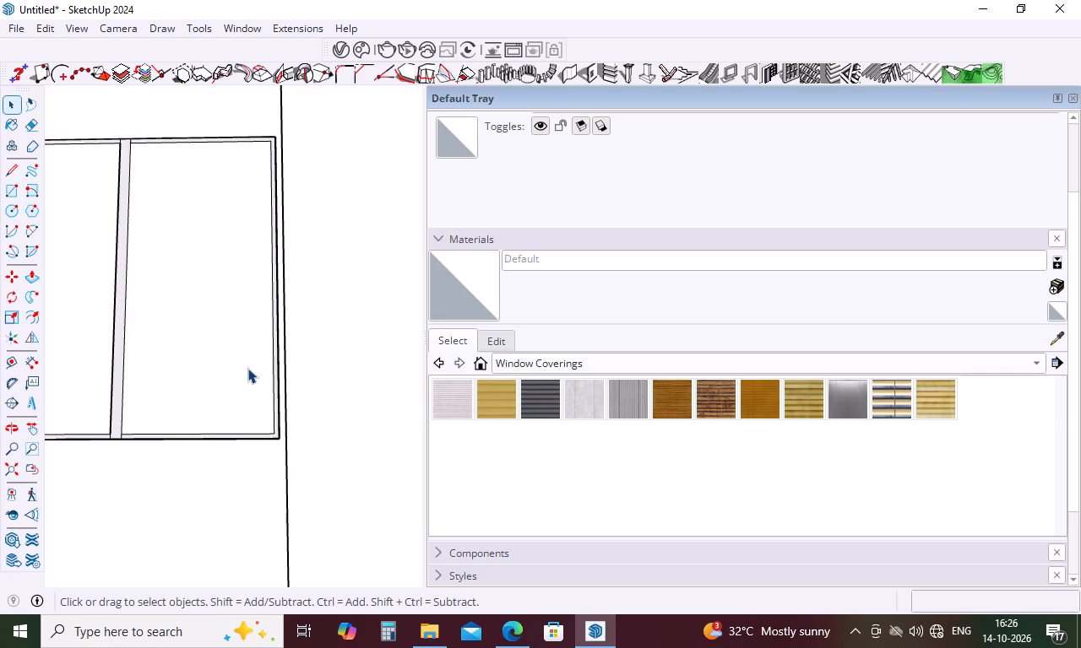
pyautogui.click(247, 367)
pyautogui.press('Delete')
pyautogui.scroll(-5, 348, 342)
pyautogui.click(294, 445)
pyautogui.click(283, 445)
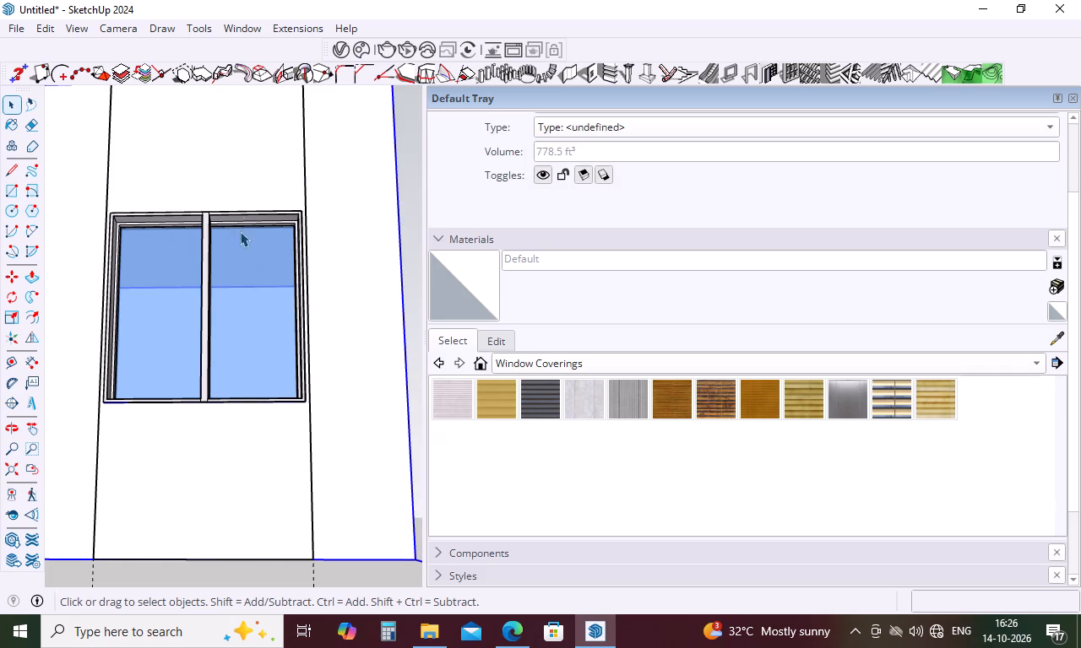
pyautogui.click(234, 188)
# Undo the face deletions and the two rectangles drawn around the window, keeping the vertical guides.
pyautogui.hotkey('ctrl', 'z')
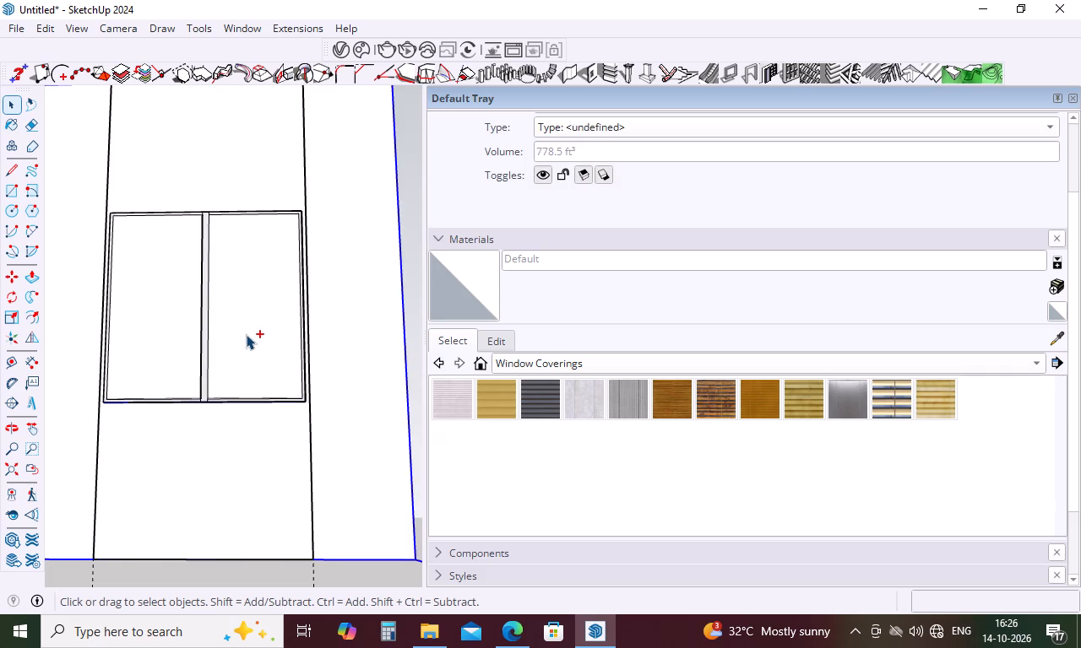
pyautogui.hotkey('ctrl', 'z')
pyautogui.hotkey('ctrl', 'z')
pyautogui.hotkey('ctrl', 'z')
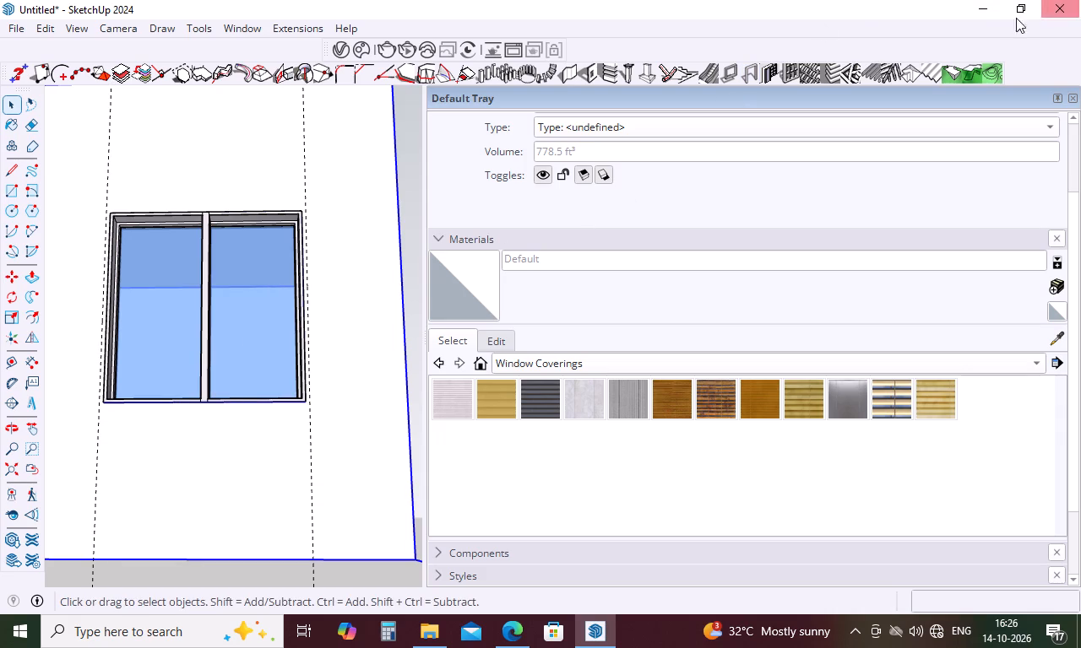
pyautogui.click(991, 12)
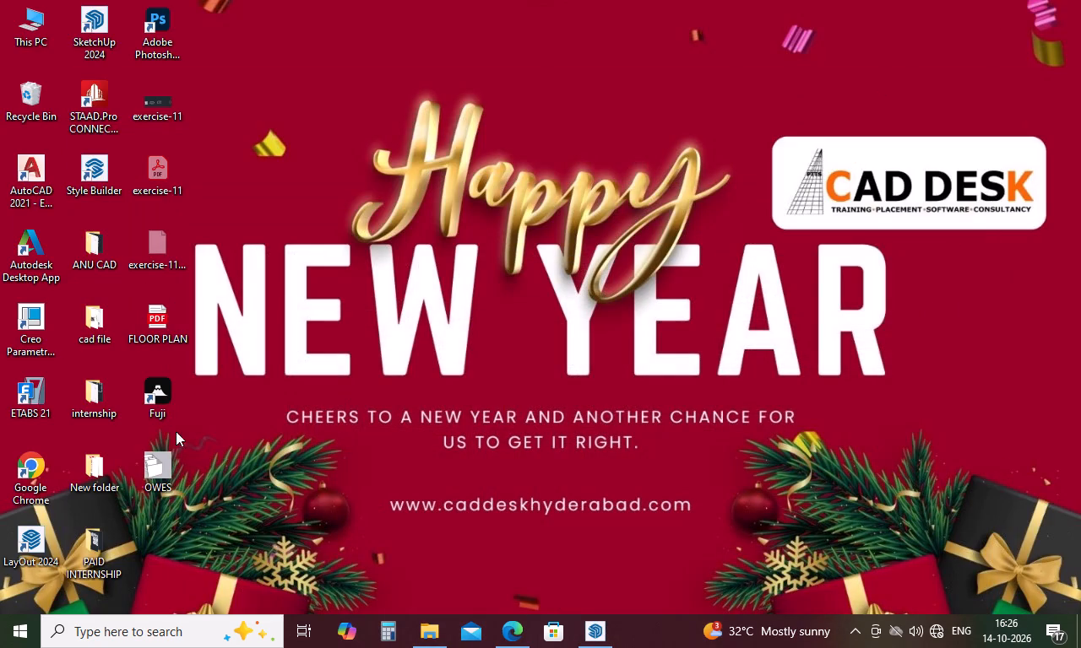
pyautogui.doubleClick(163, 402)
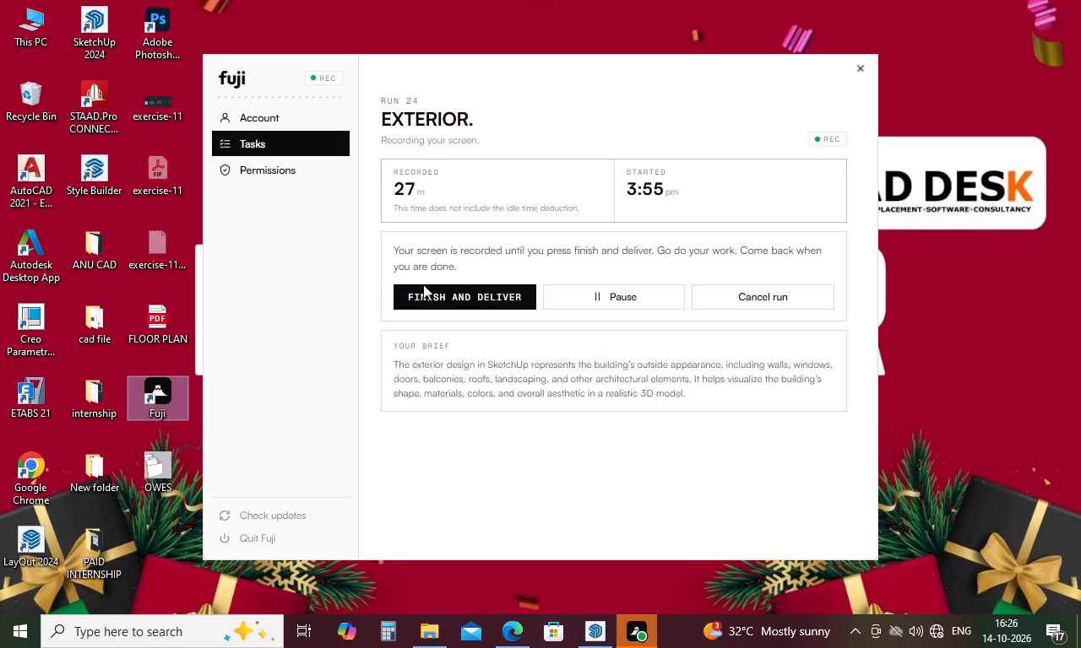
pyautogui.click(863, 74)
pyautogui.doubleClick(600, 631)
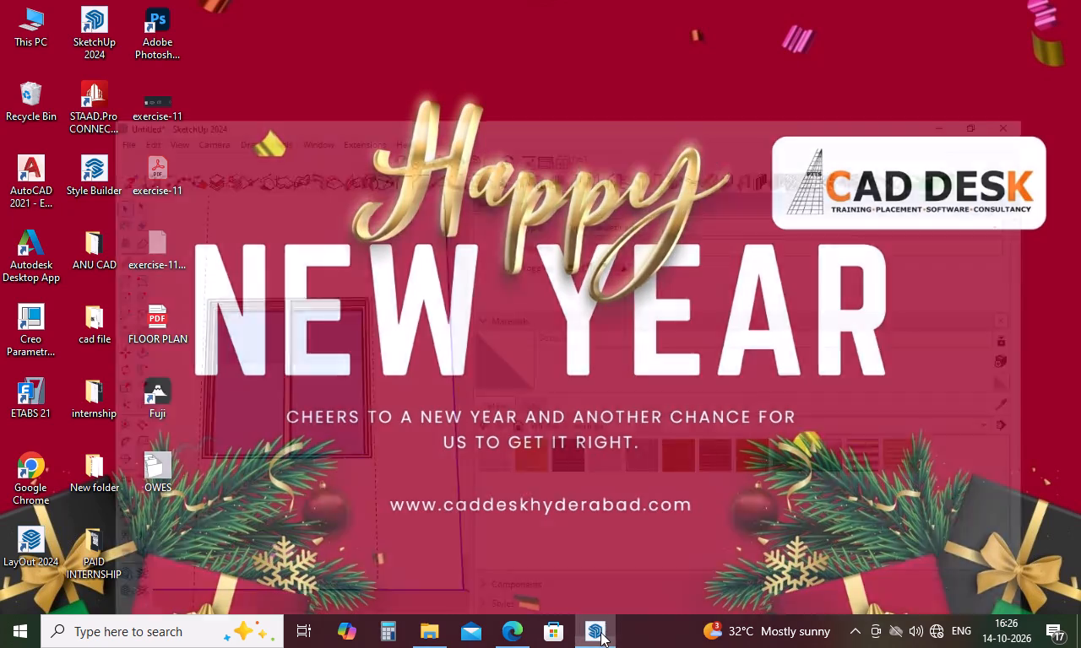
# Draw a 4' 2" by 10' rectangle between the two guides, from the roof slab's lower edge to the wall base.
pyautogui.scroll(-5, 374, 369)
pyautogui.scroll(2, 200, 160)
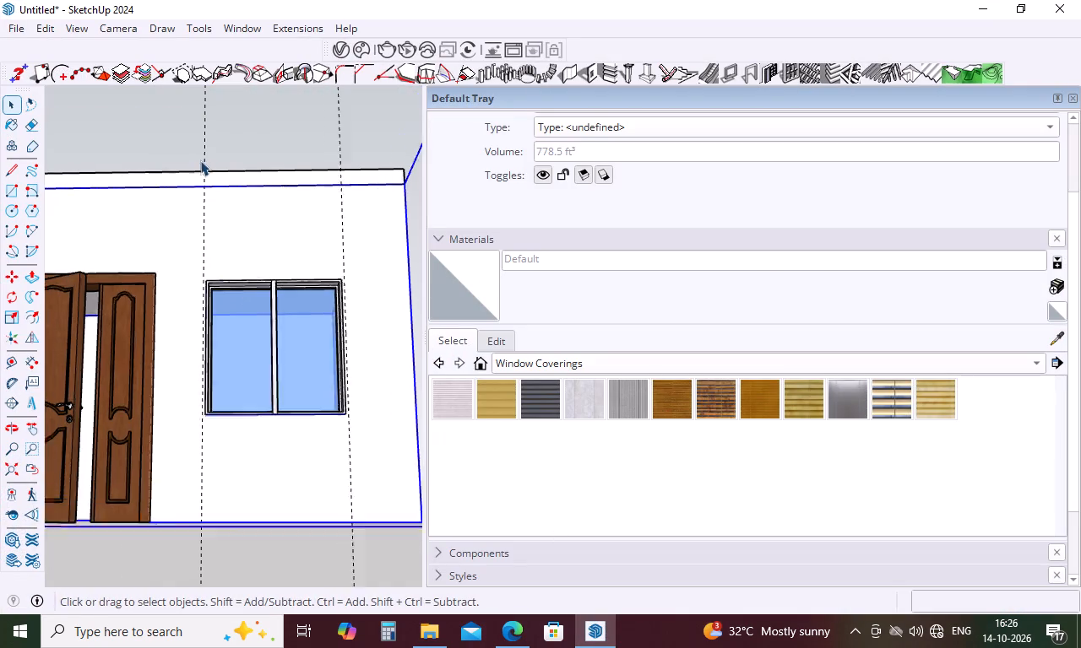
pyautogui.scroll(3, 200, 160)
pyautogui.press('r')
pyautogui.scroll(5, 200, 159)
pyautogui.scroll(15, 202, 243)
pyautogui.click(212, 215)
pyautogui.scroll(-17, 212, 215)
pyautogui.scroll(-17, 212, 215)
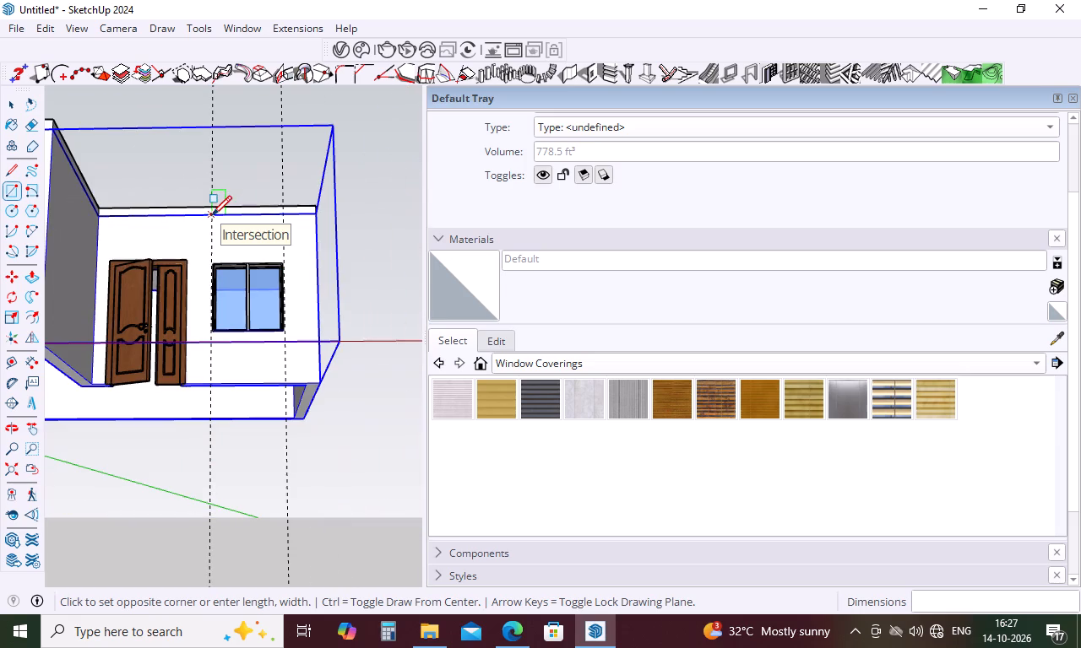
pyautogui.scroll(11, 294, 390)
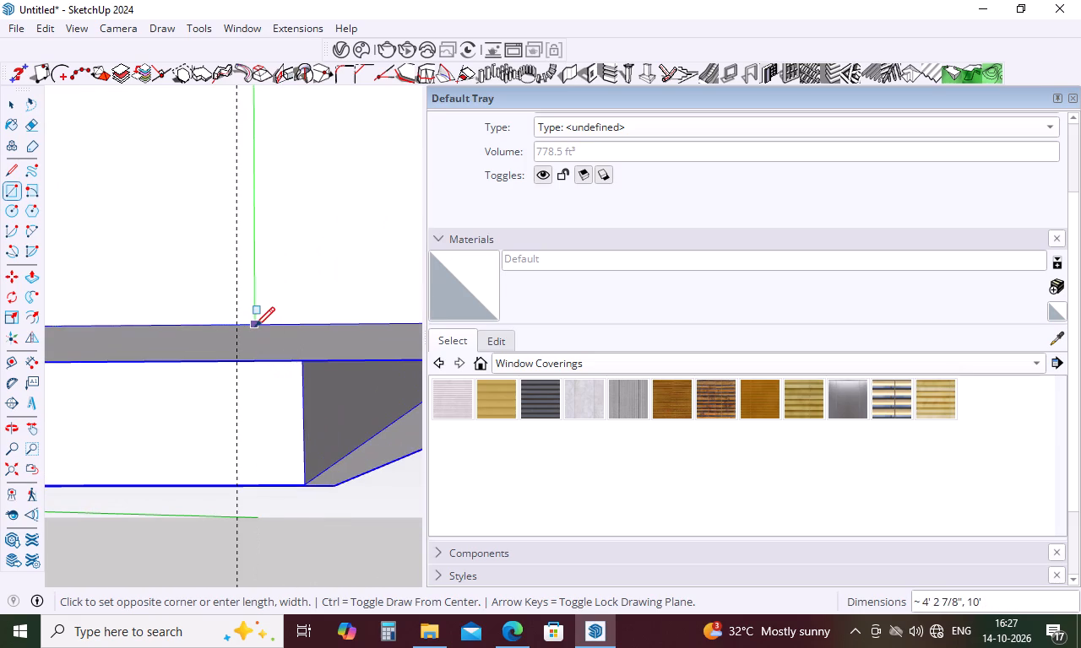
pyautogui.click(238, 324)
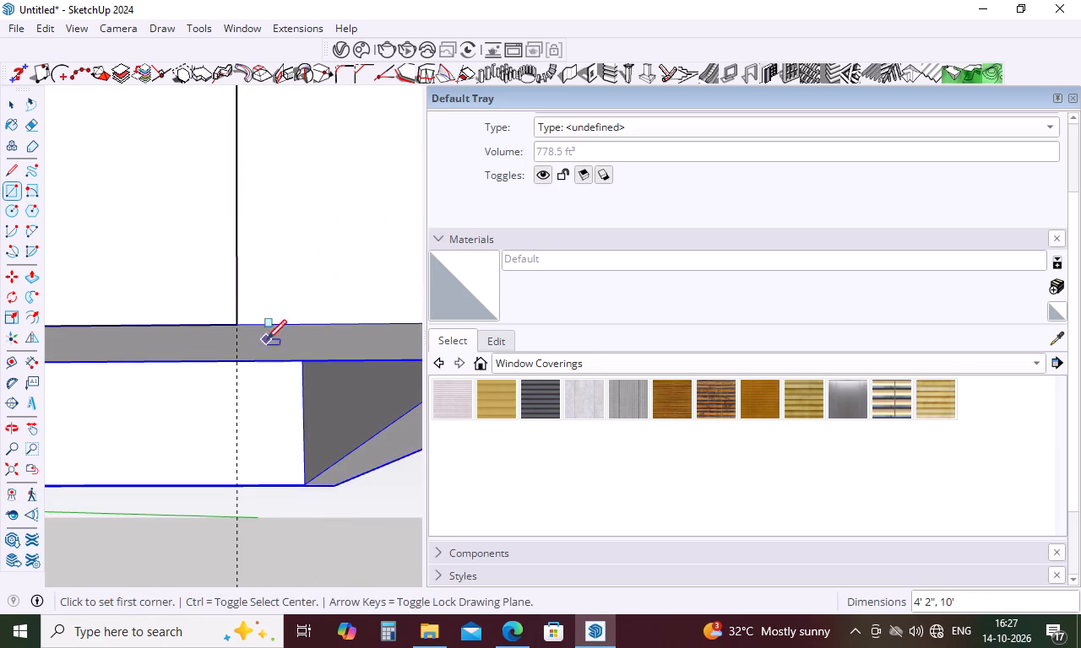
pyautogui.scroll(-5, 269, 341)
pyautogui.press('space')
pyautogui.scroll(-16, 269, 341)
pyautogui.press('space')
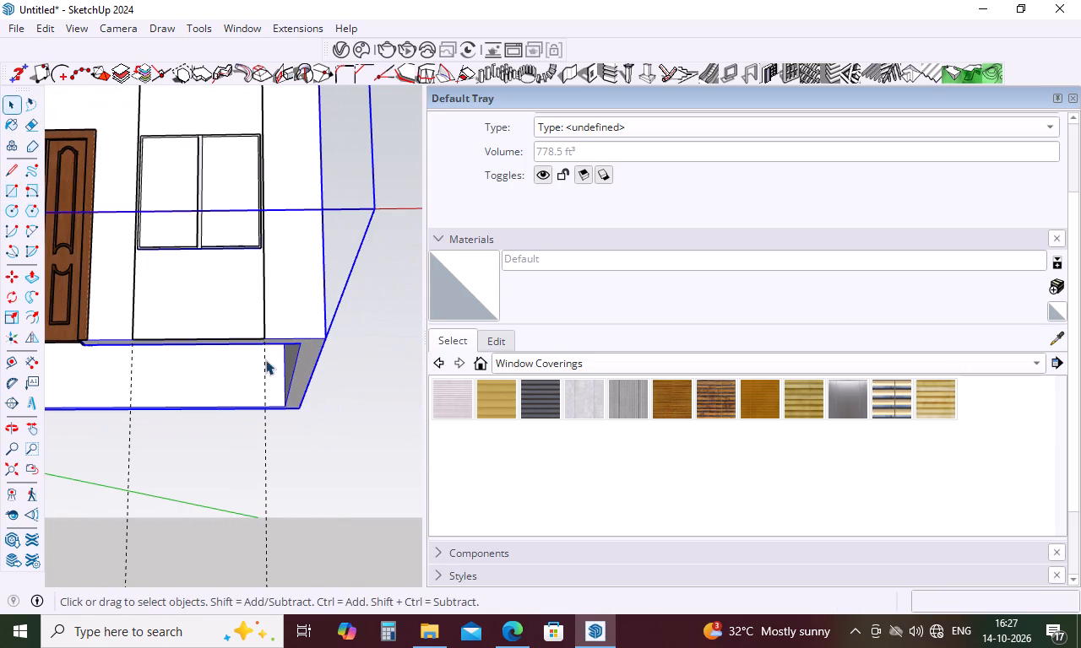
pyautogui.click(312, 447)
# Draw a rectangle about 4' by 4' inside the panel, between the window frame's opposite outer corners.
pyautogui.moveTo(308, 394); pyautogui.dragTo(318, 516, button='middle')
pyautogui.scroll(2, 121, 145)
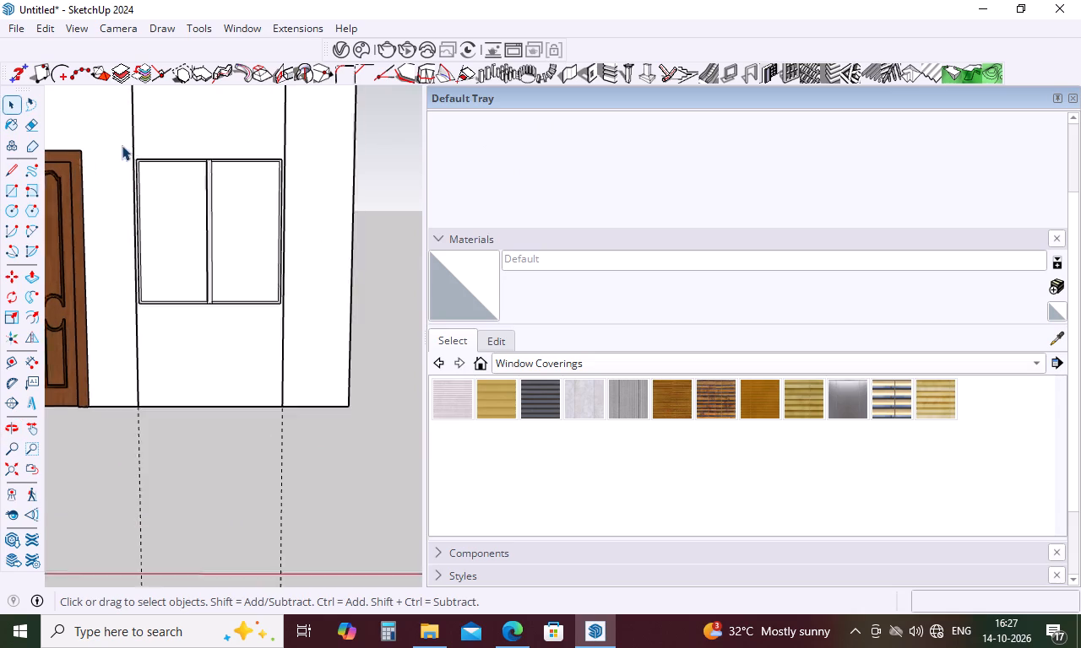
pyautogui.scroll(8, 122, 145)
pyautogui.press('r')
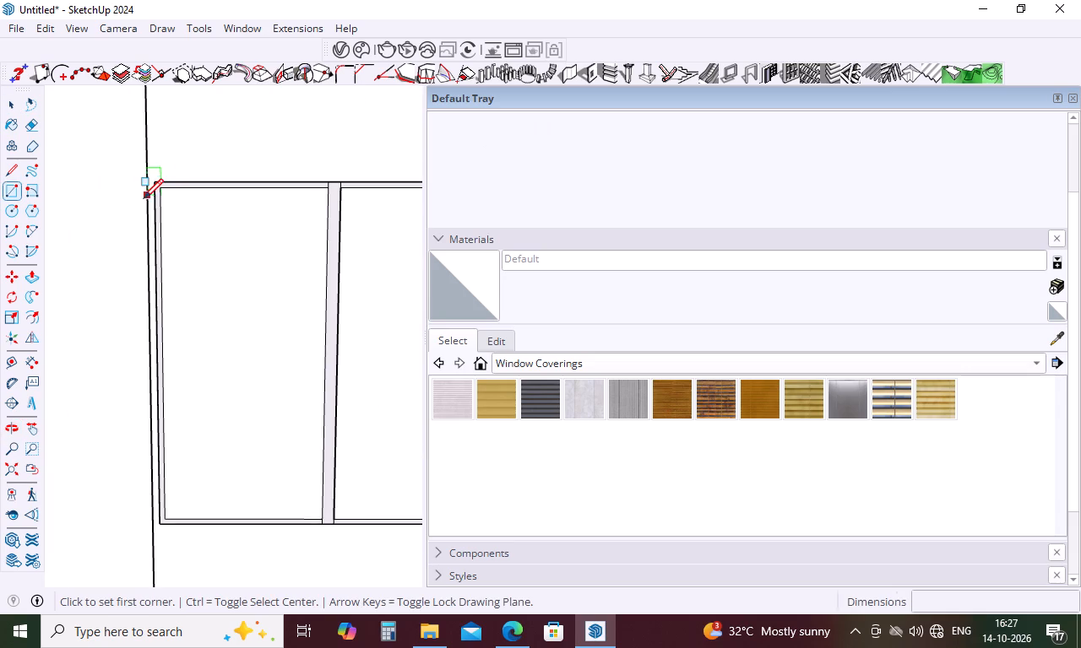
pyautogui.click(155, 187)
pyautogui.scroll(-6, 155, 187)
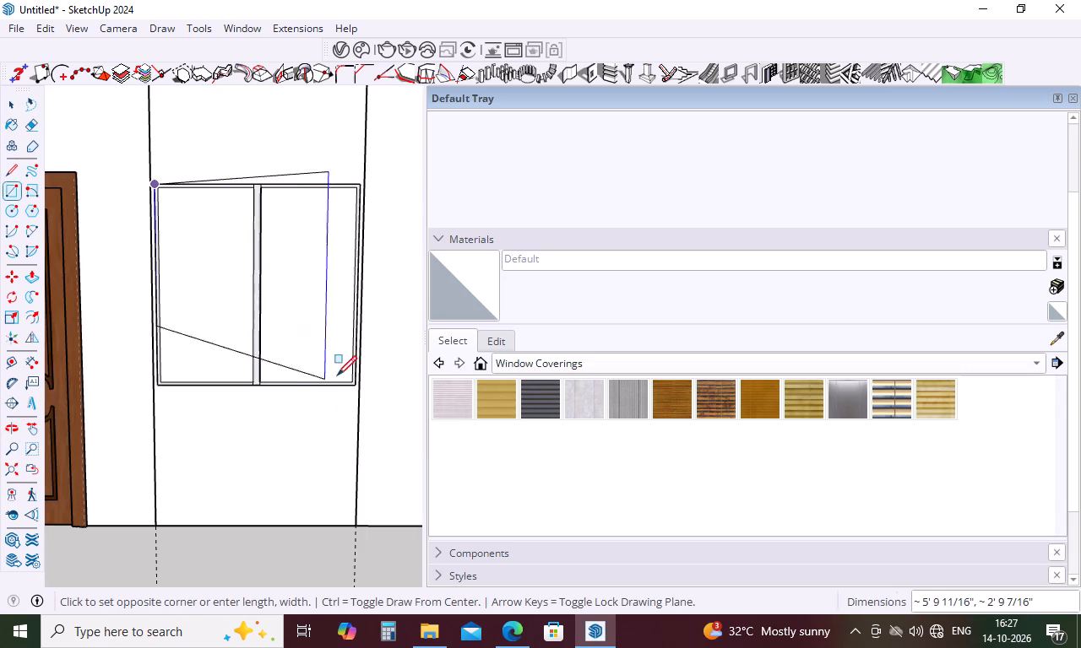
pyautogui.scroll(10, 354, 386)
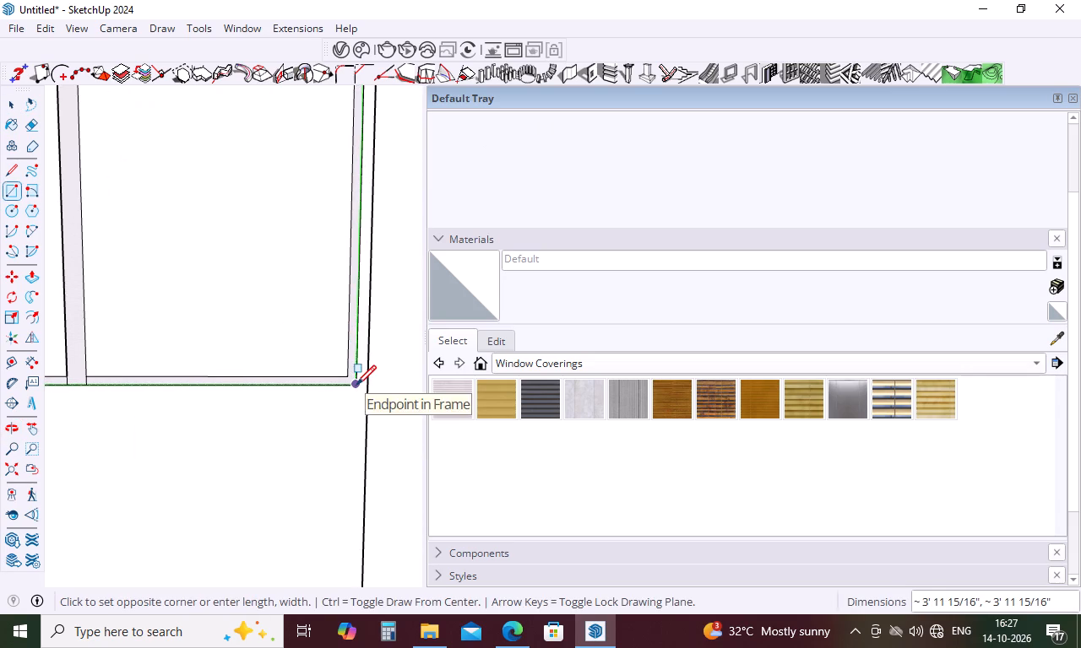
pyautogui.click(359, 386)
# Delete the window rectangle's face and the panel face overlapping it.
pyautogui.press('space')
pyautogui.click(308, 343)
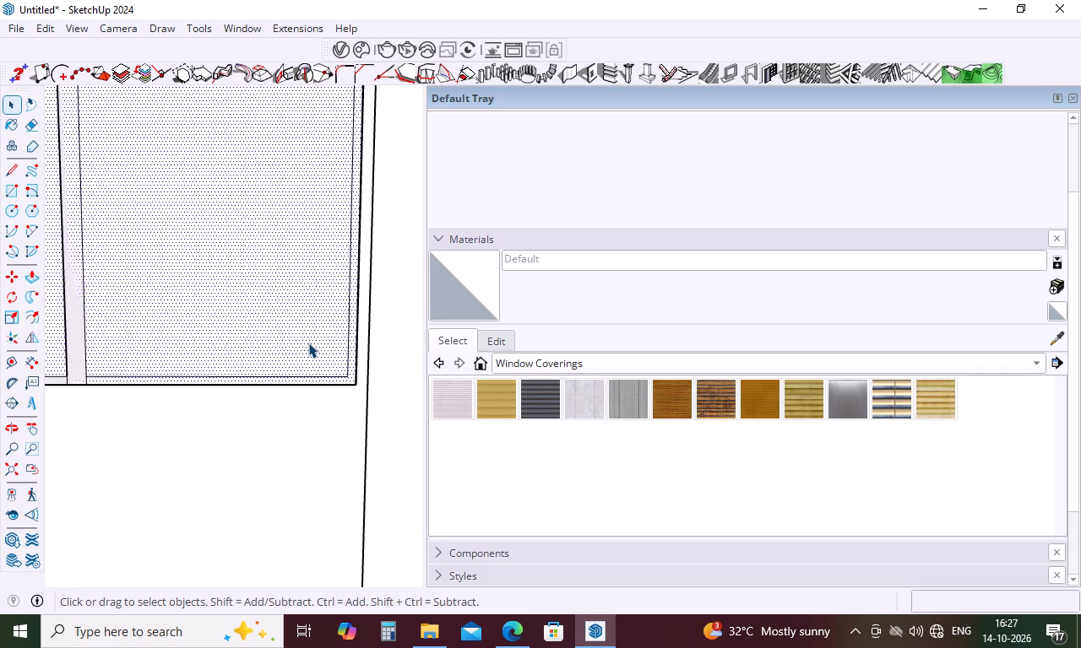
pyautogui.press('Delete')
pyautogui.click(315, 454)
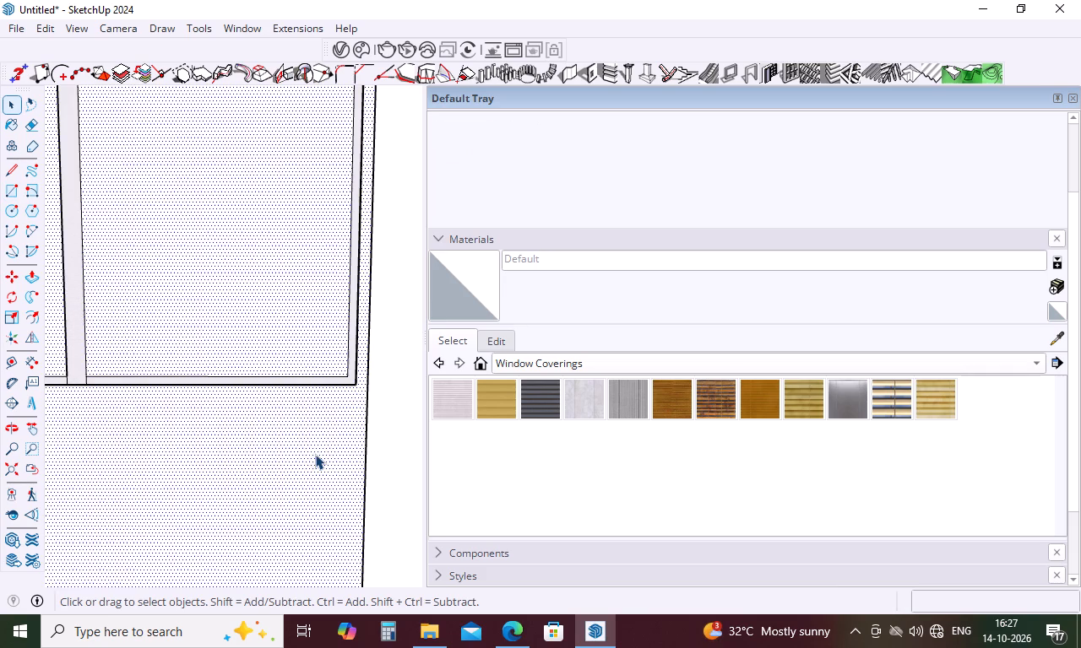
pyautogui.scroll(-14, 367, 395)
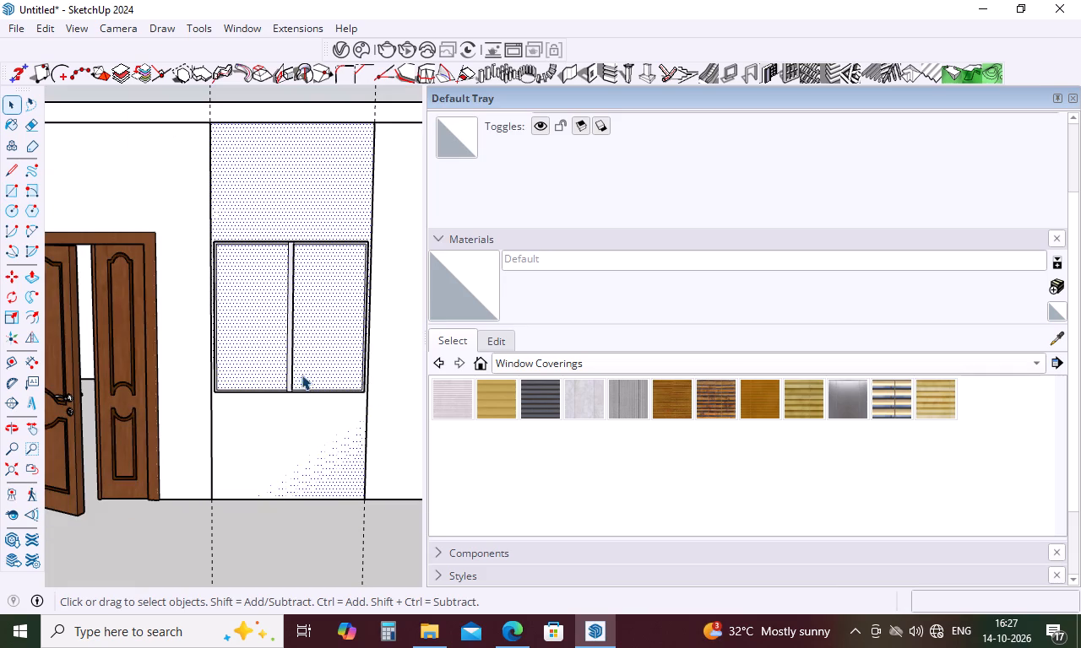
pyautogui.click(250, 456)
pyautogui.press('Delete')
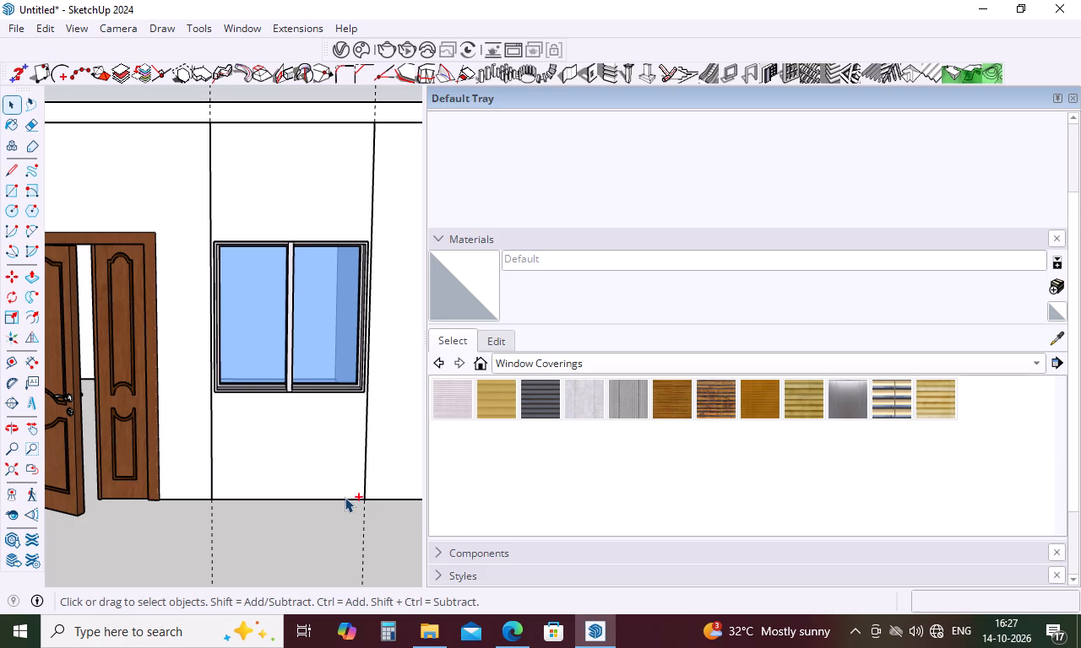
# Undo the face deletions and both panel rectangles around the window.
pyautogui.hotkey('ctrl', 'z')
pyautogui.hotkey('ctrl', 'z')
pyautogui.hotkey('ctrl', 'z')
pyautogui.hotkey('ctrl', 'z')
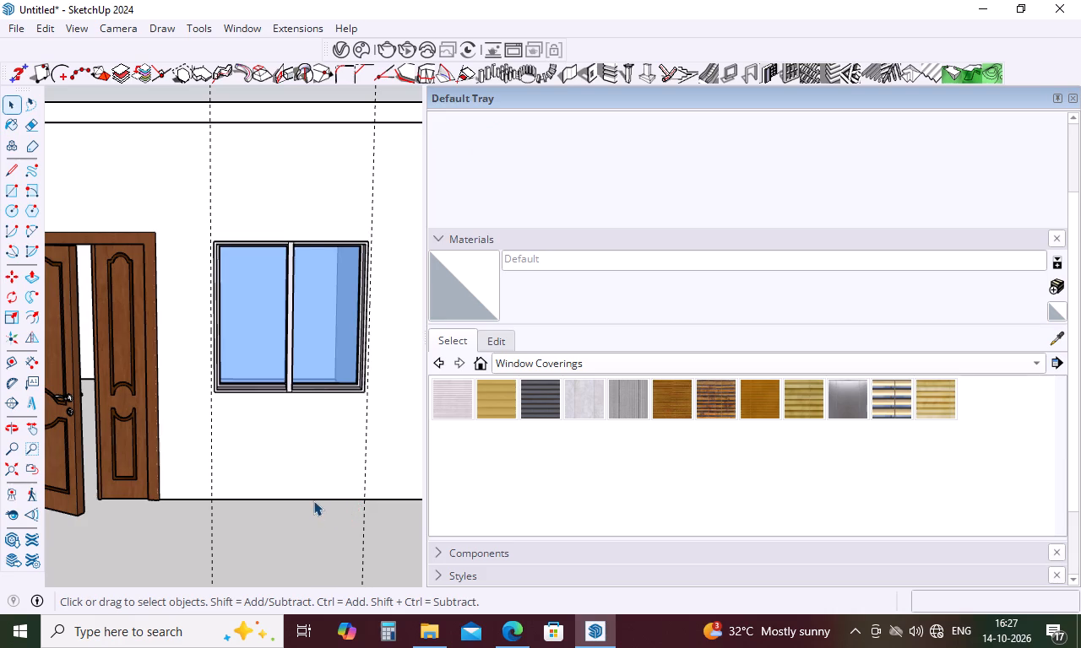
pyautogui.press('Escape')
# Examine the window frame's lower corner on the door side, close up and at an angle, against the wall and guide.
pyautogui.scroll(5, 224, 397)
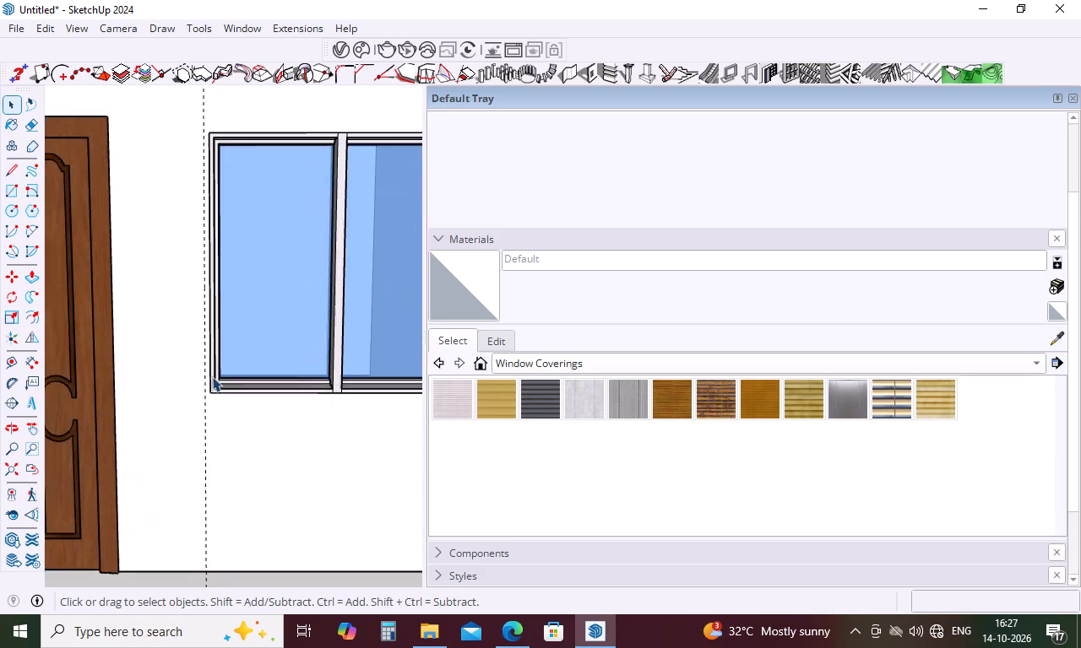
pyautogui.scroll(5, 212, 376)
pyautogui.moveTo(203, 413); pyautogui.dragTo(334, 401, button='middle')
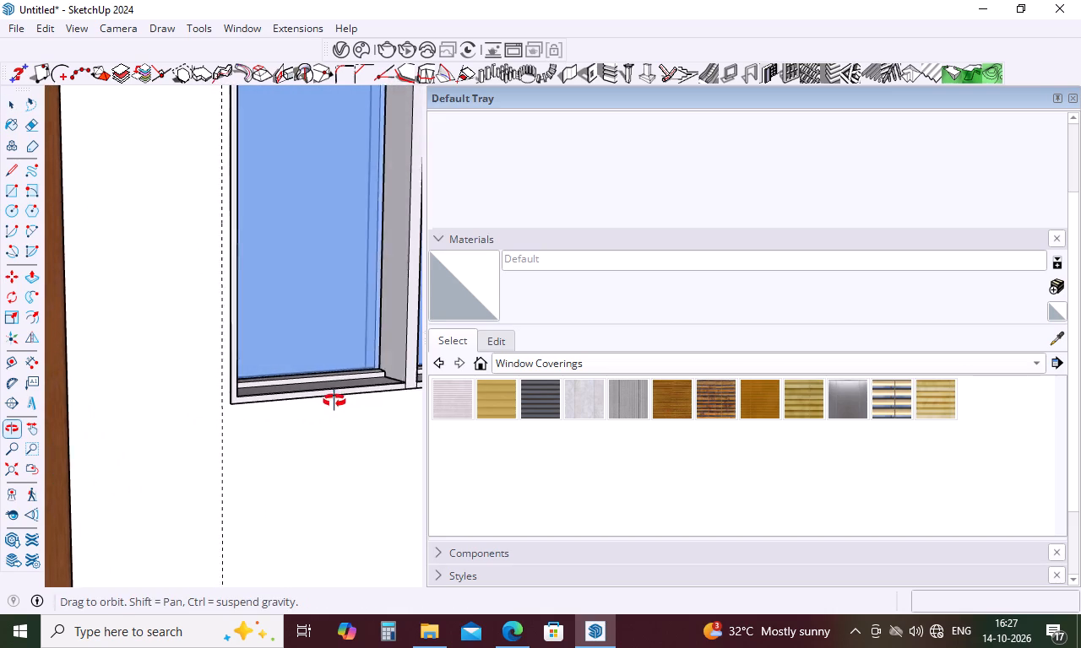
pyautogui.moveTo(334, 401); pyautogui.dragTo(336, 400, button='middle')
pyautogui.scroll(19, 252, 406)
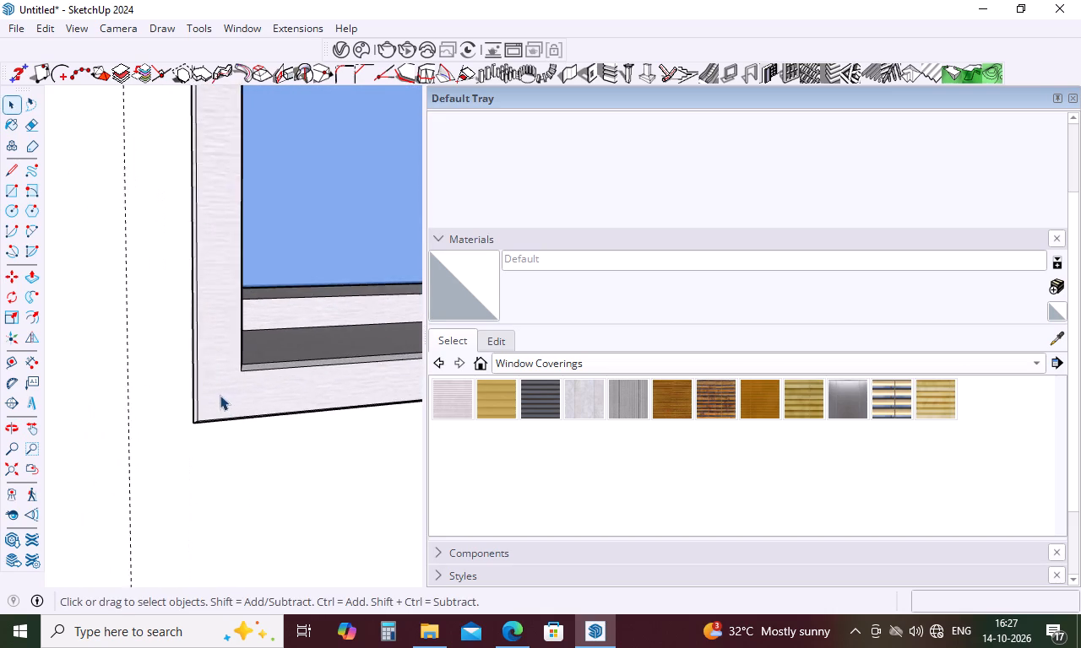
pyautogui.scroll(16, 182, 423)
pyautogui.scroll(5, 211, 425)
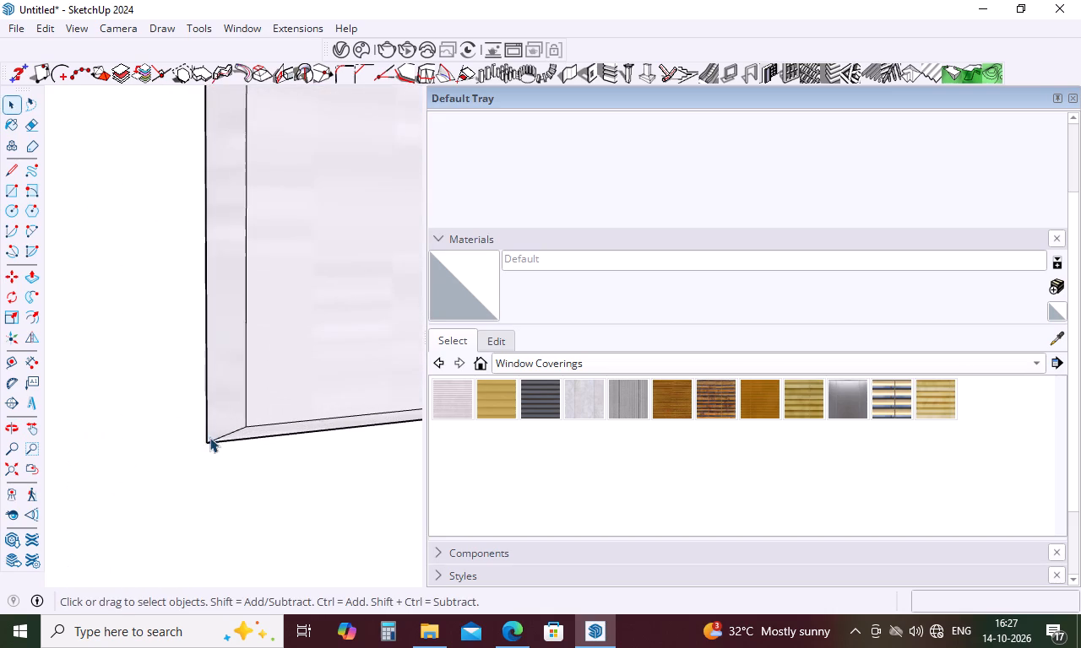
pyautogui.scroll(-17, 202, 444)
pyautogui.scroll(-6, 201, 445)
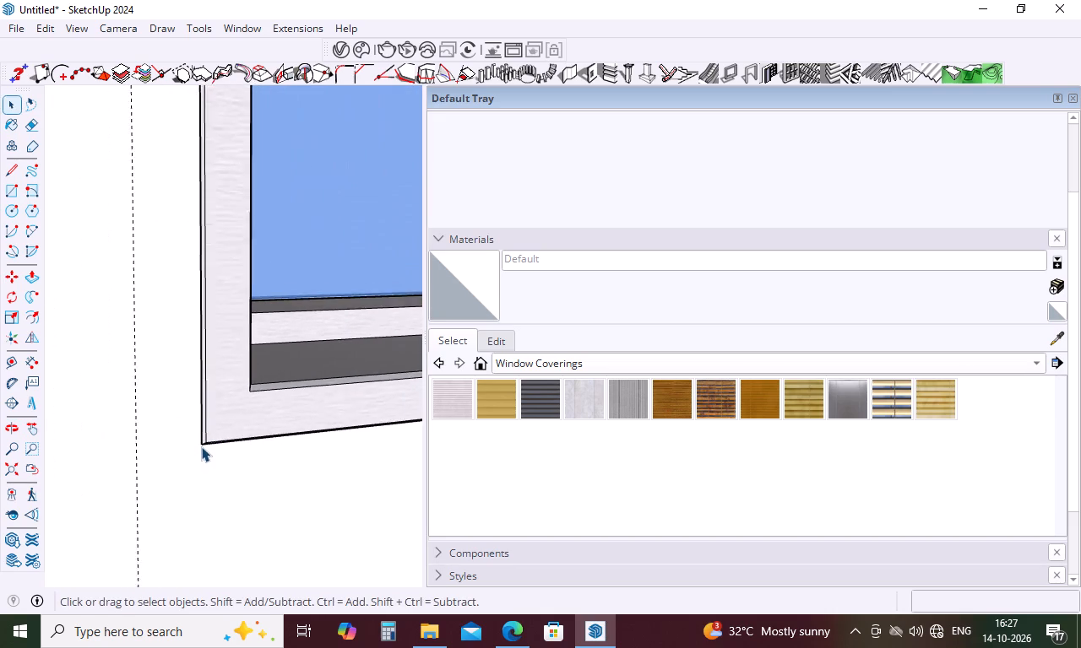
pyautogui.scroll(-20, 201, 446)
pyautogui.scroll(-5, 201, 446)
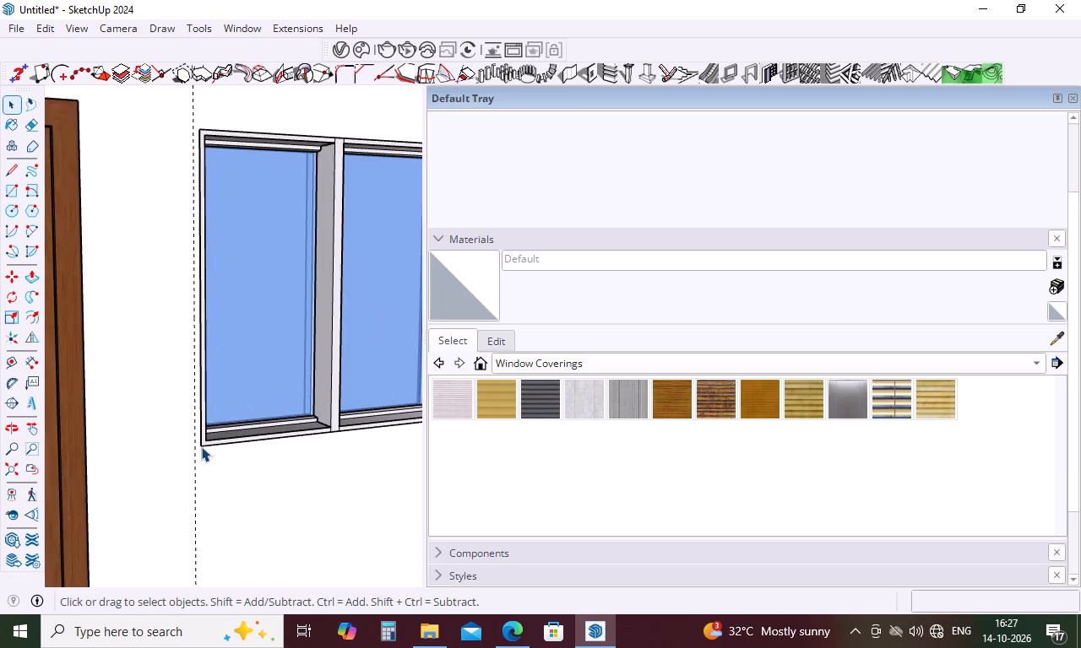
# Draw a 4' 2" by 10' rectangle on the wall between the two guides, from below the roof band to the wall base.
pyautogui.scroll(-11, 201, 446)
pyautogui.moveTo(305, 418); pyautogui.dragTo(251, 436, button='middle')
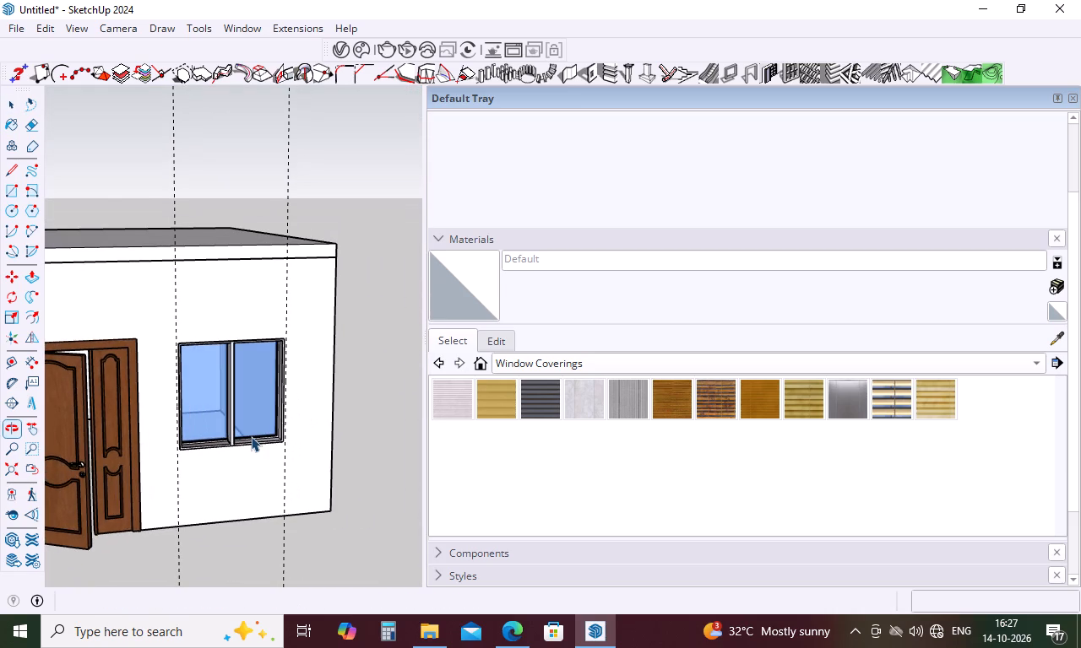
pyautogui.press('Escape')
pyautogui.press('r')
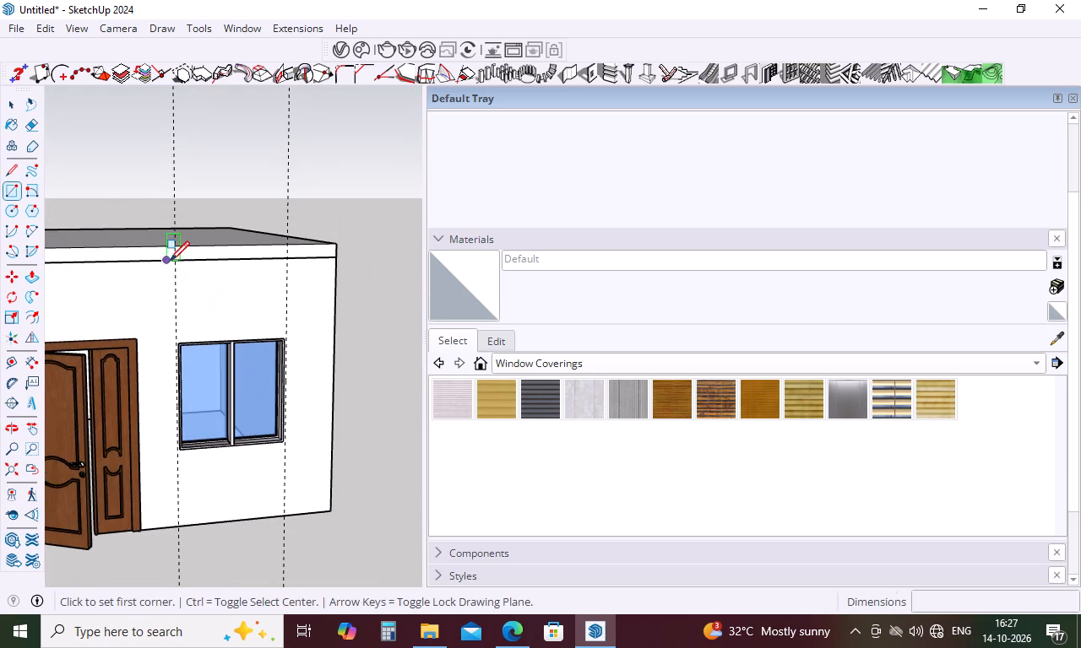
pyautogui.click(173, 260)
pyautogui.click(283, 519)
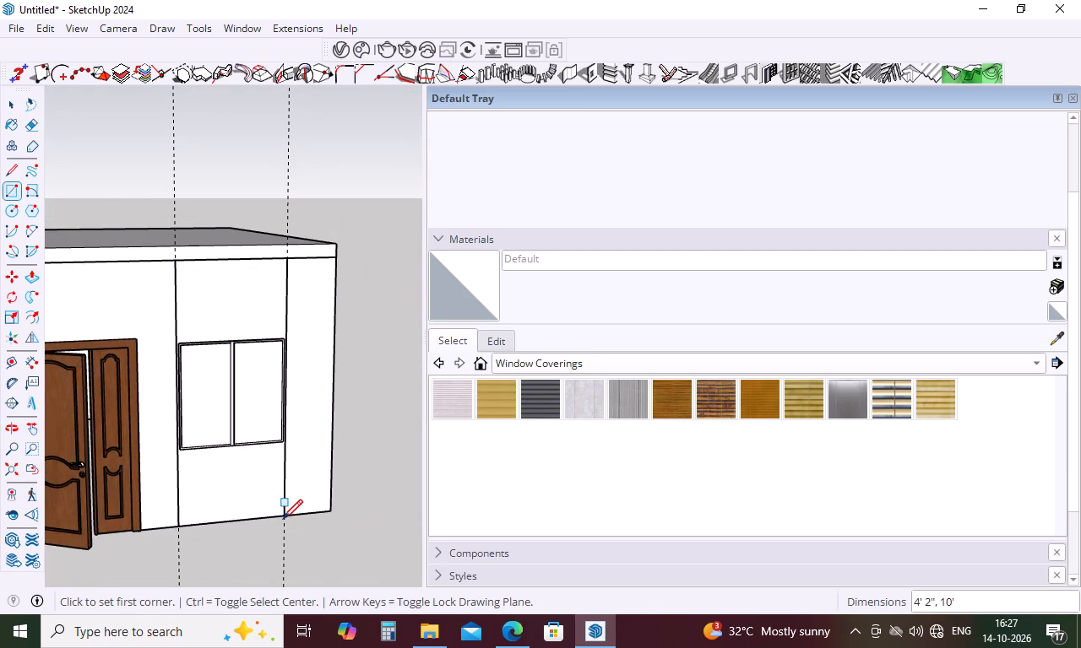
pyautogui.press('space')
# Draw a 4' by 4' rectangle inside the panel, between the window frame's opposite outer corners.
pyautogui.press('r')
pyautogui.scroll(5, 220, 465)
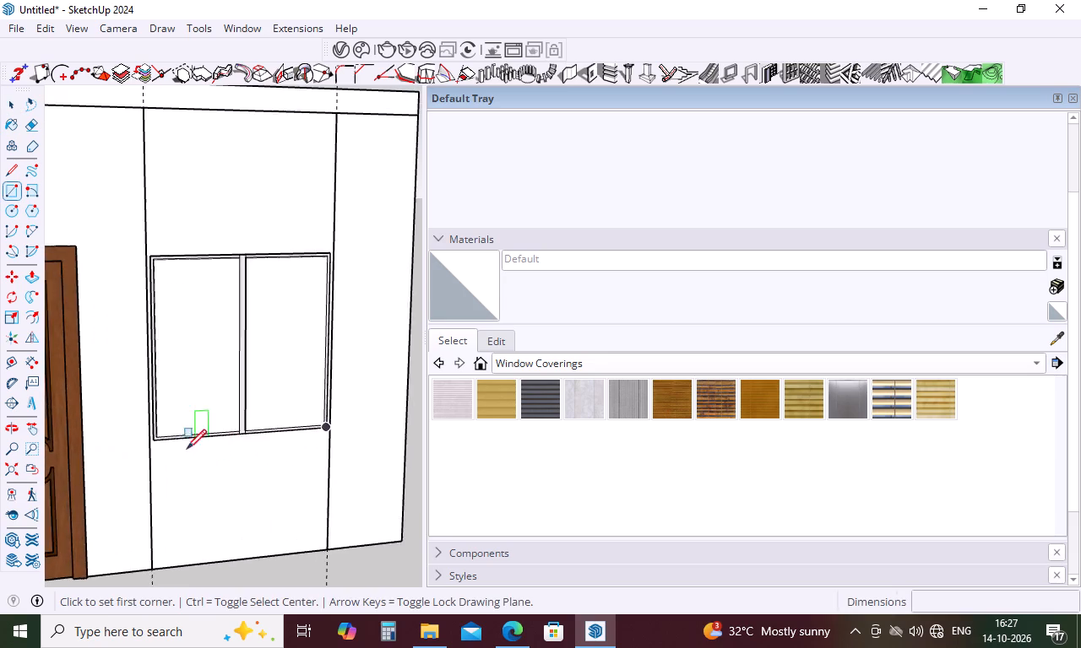
pyautogui.scroll(7, 151, 444)
pyautogui.moveTo(161, 447); pyautogui.dragTo(245, 397, button='middle')
pyautogui.scroll(11, 171, 440)
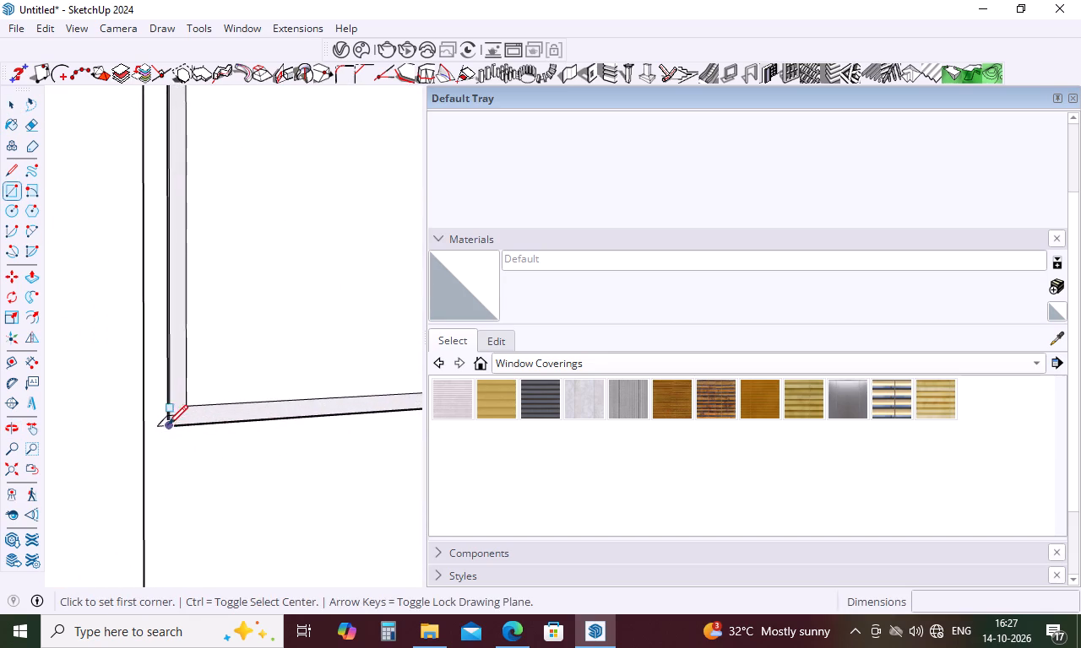
pyautogui.scroll(16, 168, 424)
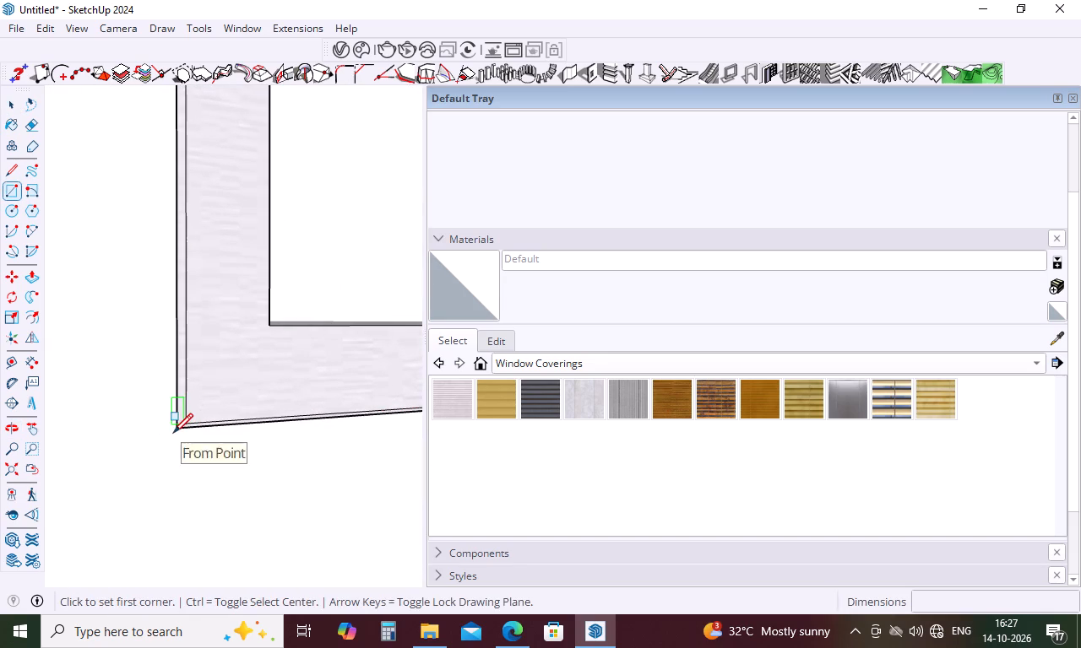
pyautogui.click(177, 429)
pyautogui.scroll(-19, 146, 494)
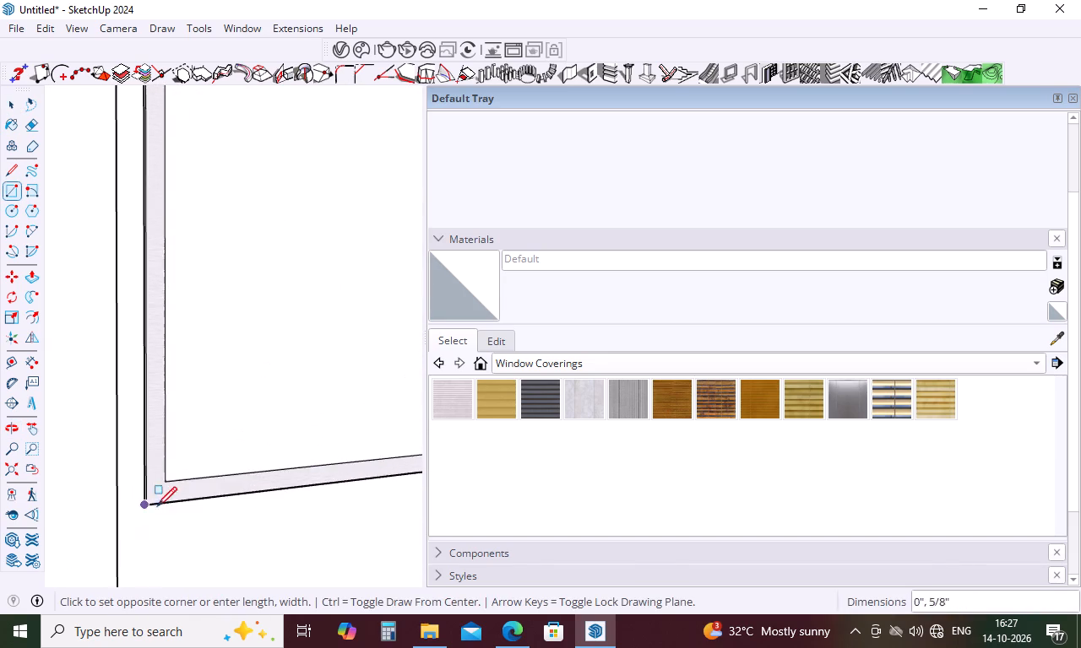
pyautogui.scroll(-20, 157, 506)
pyautogui.scroll(-2, 157, 506)
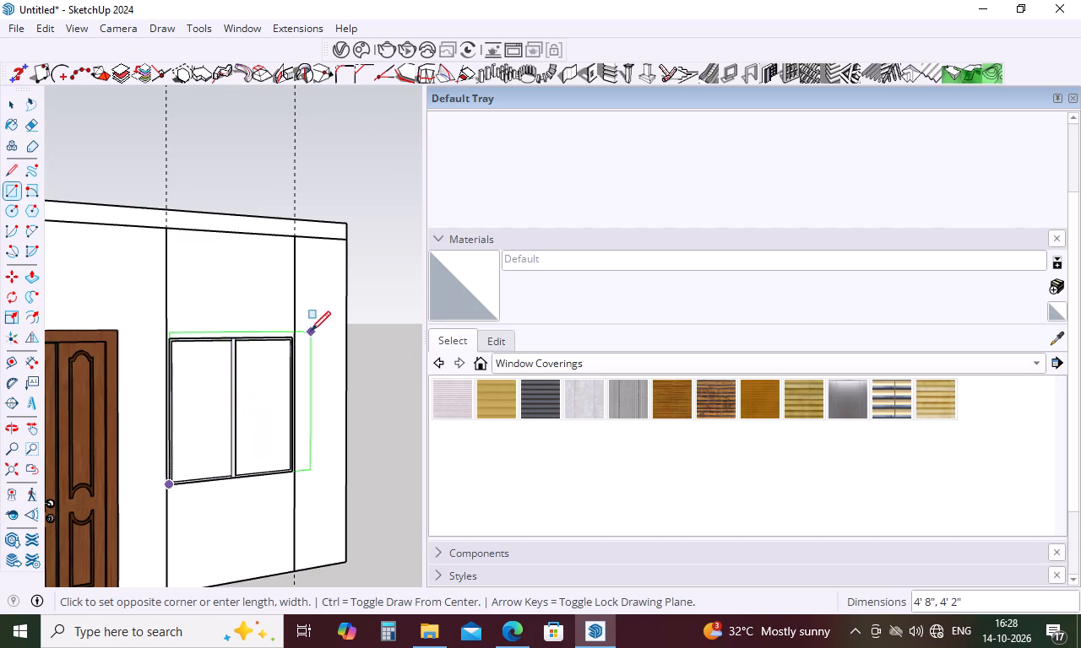
pyautogui.moveTo(312, 329); pyautogui.dragTo(105, 428, button='middle')
pyautogui.scroll(5, 216, 377)
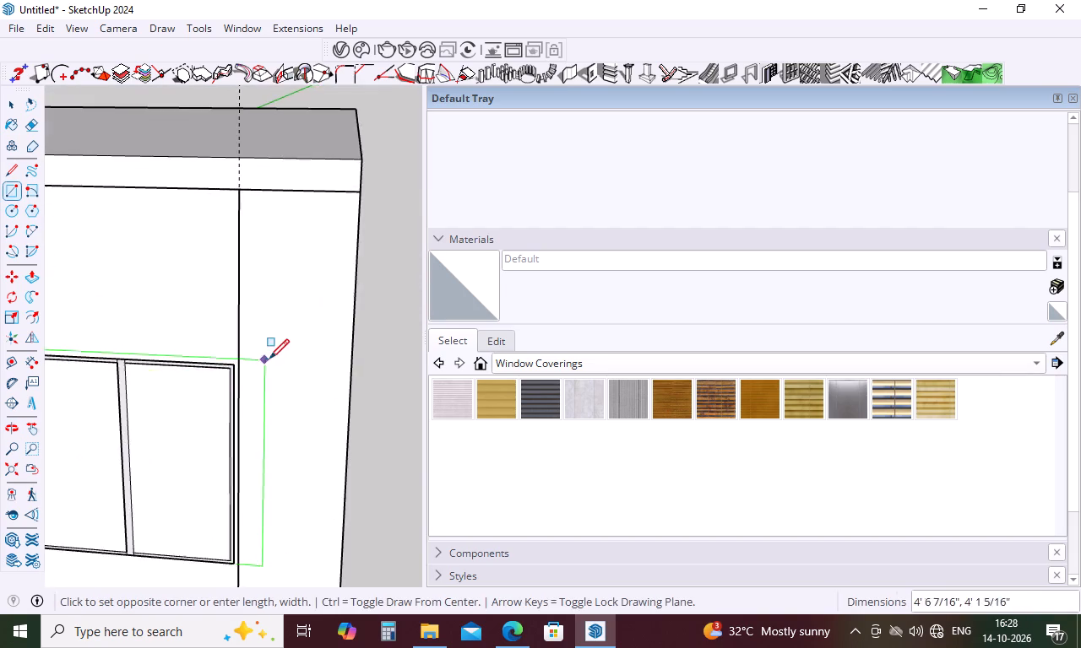
pyautogui.scroll(20, 270, 357)
pyautogui.scroll(12, 270, 357)
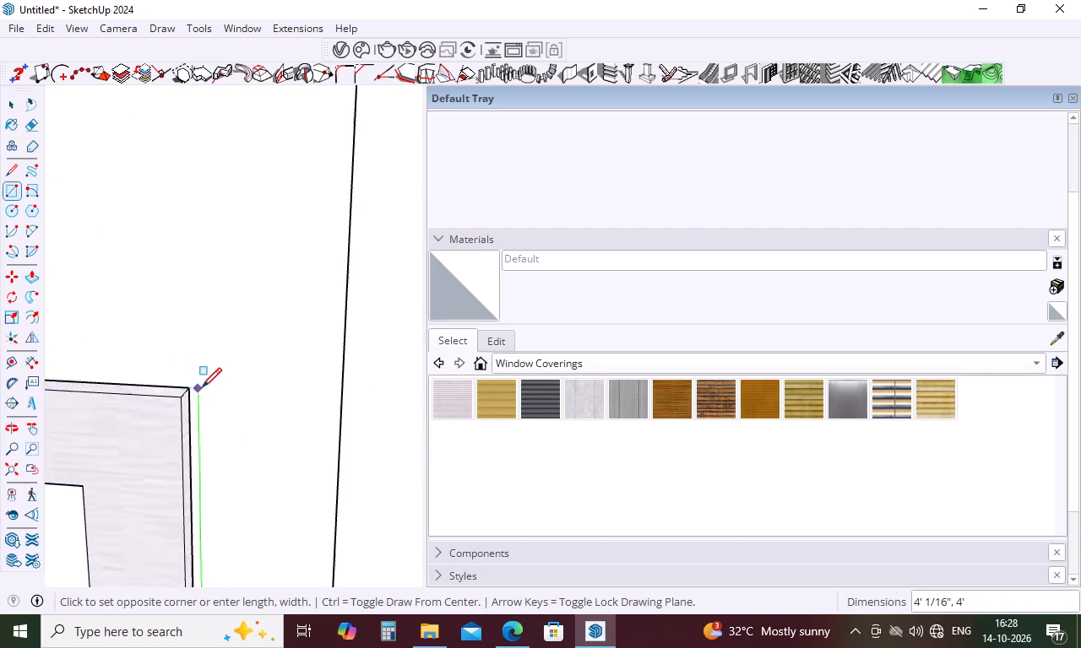
pyautogui.scroll(11, 202, 387)
pyautogui.click(177, 391)
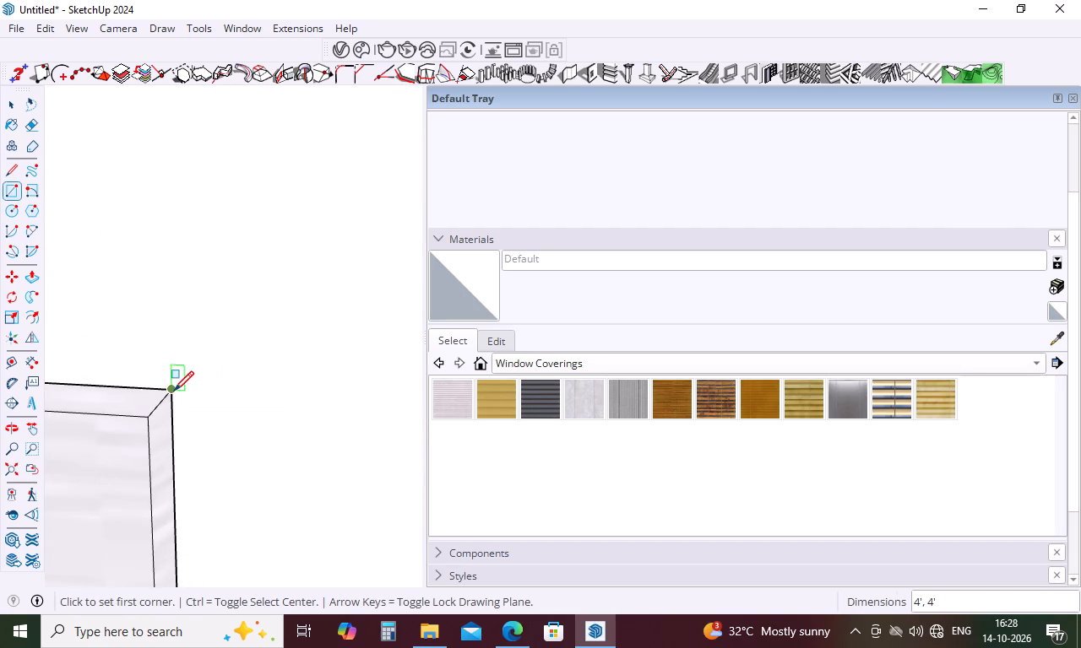
# Delete the face covering the window to leave an opening in the panel.
pyautogui.scroll(-6, 247, 348)
pyautogui.scroll(-20, 260, 348)
pyautogui.scroll(-2, 260, 348)
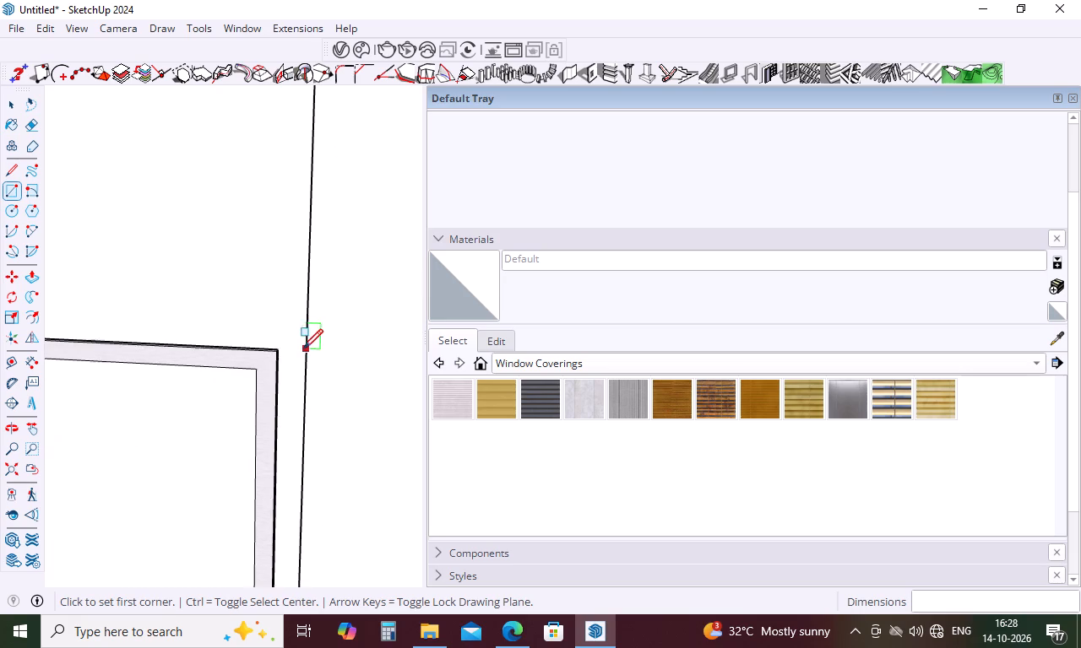
pyautogui.scroll(-18, 303, 348)
pyautogui.press('space')
pyautogui.click(274, 443)
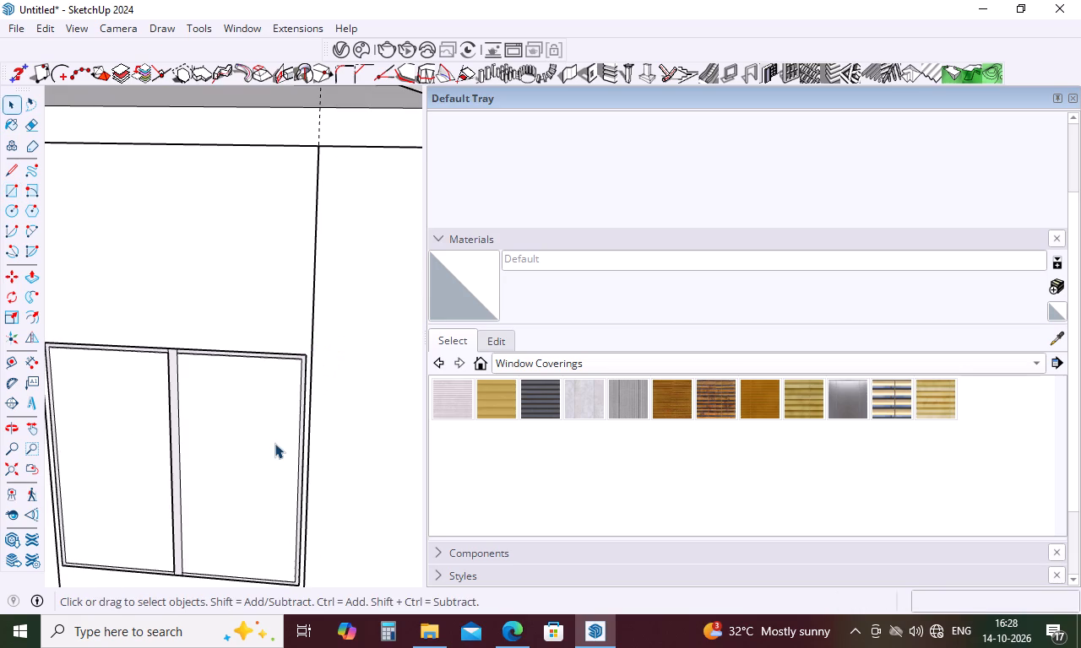
pyautogui.press('Delete')
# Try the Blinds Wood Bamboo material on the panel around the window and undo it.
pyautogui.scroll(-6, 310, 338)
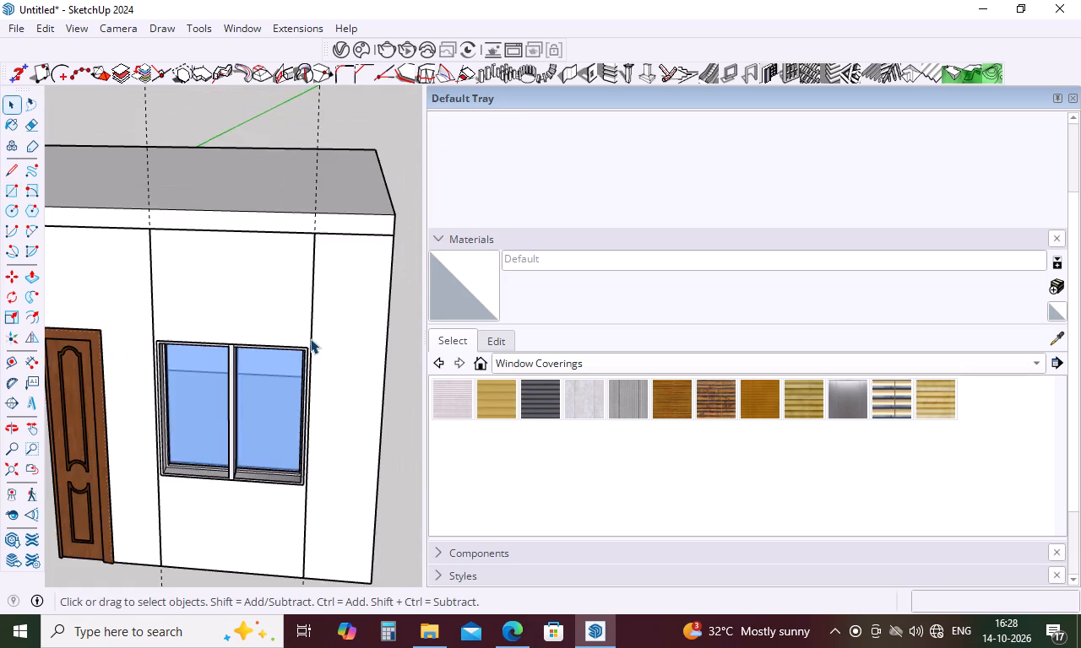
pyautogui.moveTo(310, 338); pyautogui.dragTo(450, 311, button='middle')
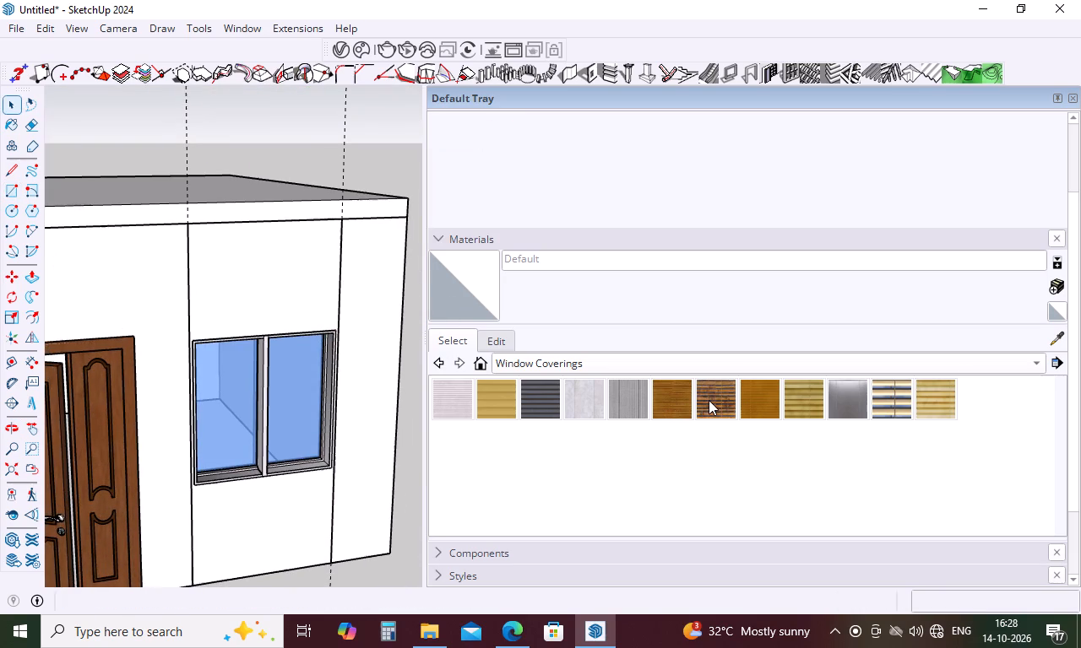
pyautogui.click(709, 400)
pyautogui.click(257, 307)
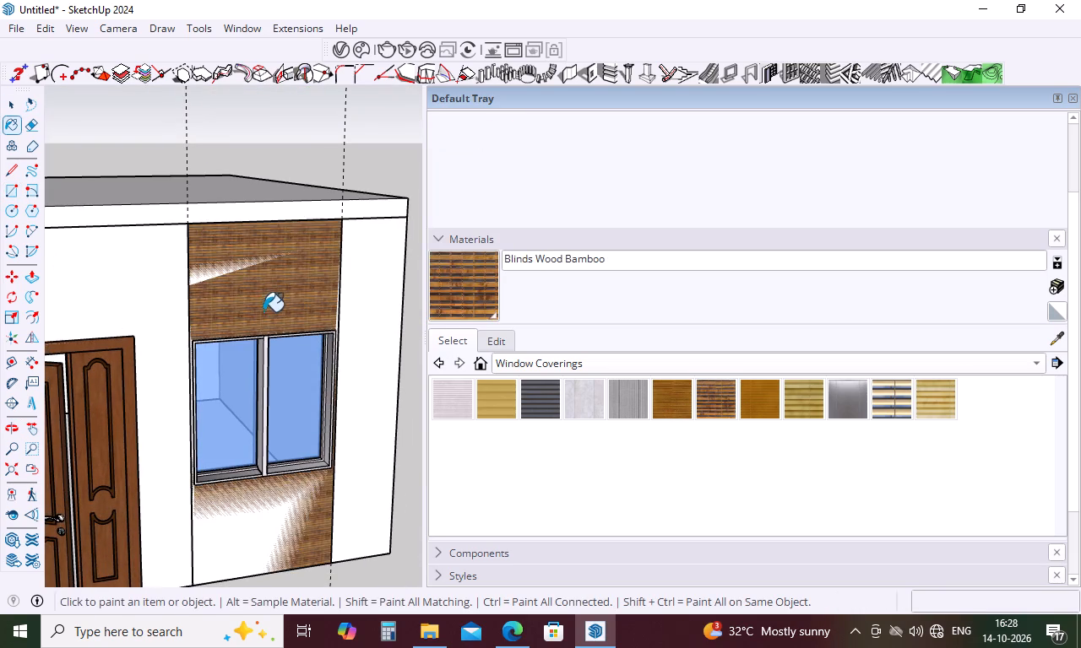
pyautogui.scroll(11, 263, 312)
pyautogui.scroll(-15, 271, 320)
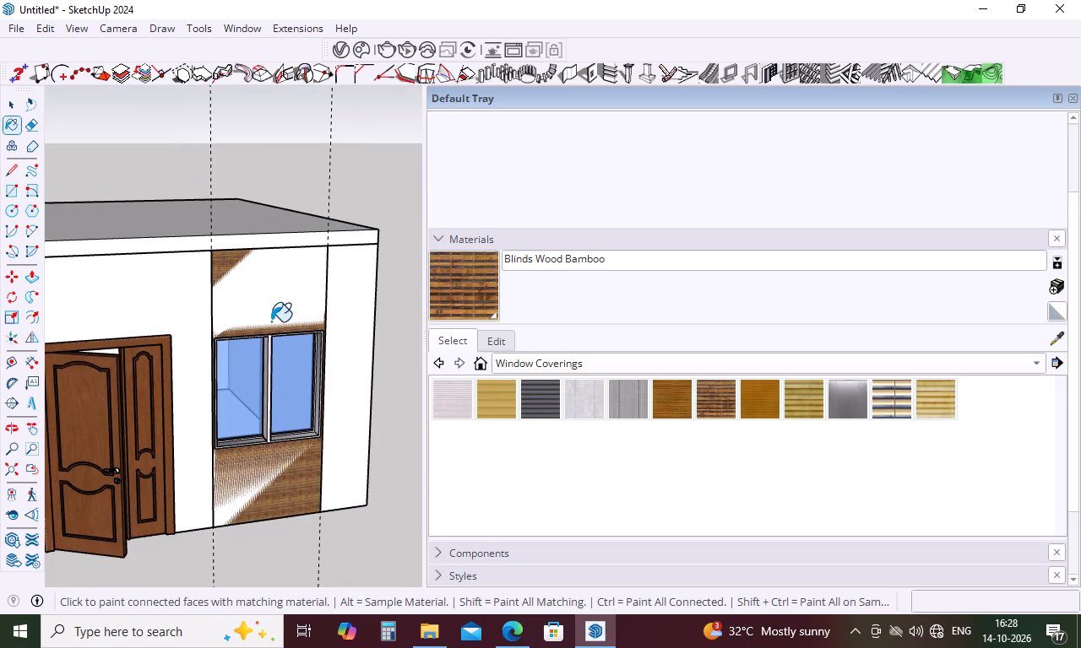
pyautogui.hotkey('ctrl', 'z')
# Push/Pull the panel face around the window outward by 0.5".
pyautogui.press('p')
pyautogui.click(264, 310)
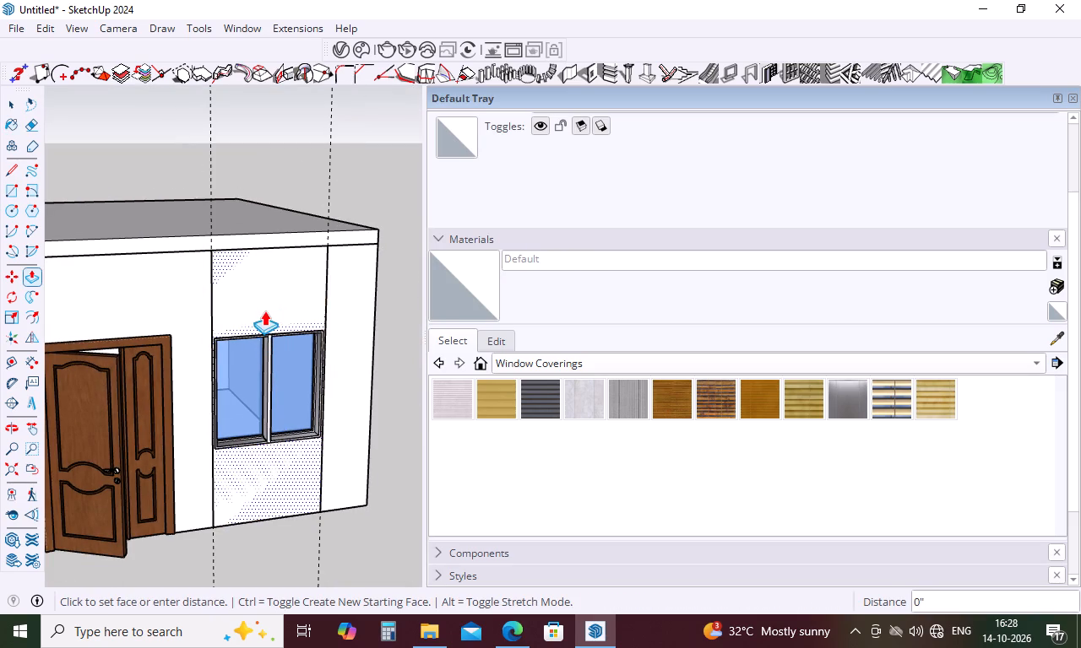
pyautogui.press('1')
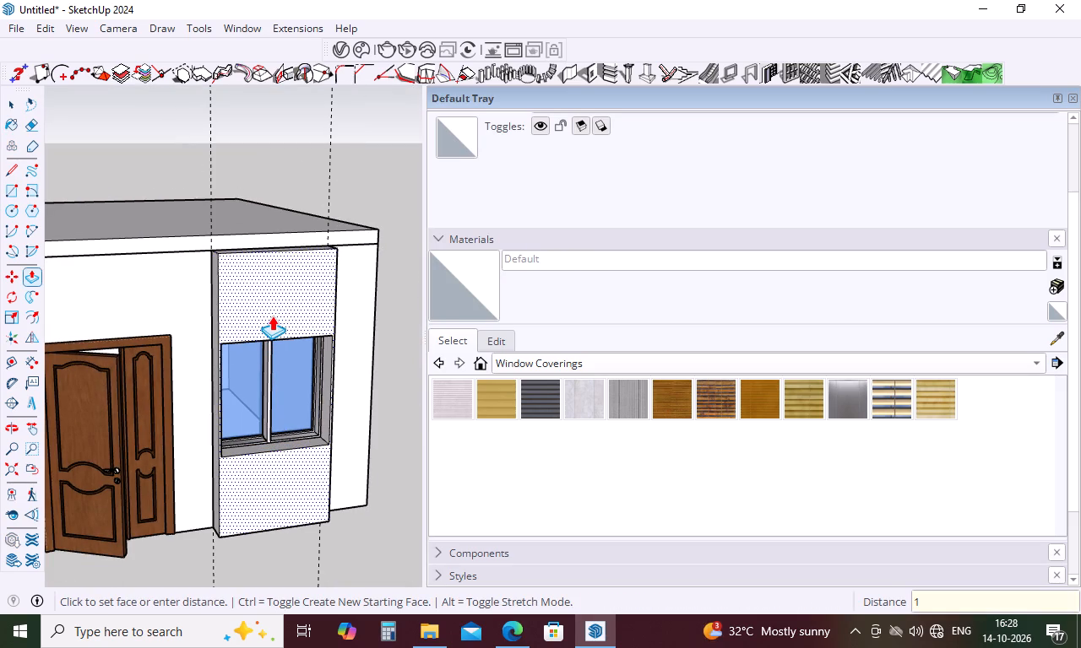
pyautogui.press('BackSpace')
pyautogui.write('.5')
pyautogui.press('Return')
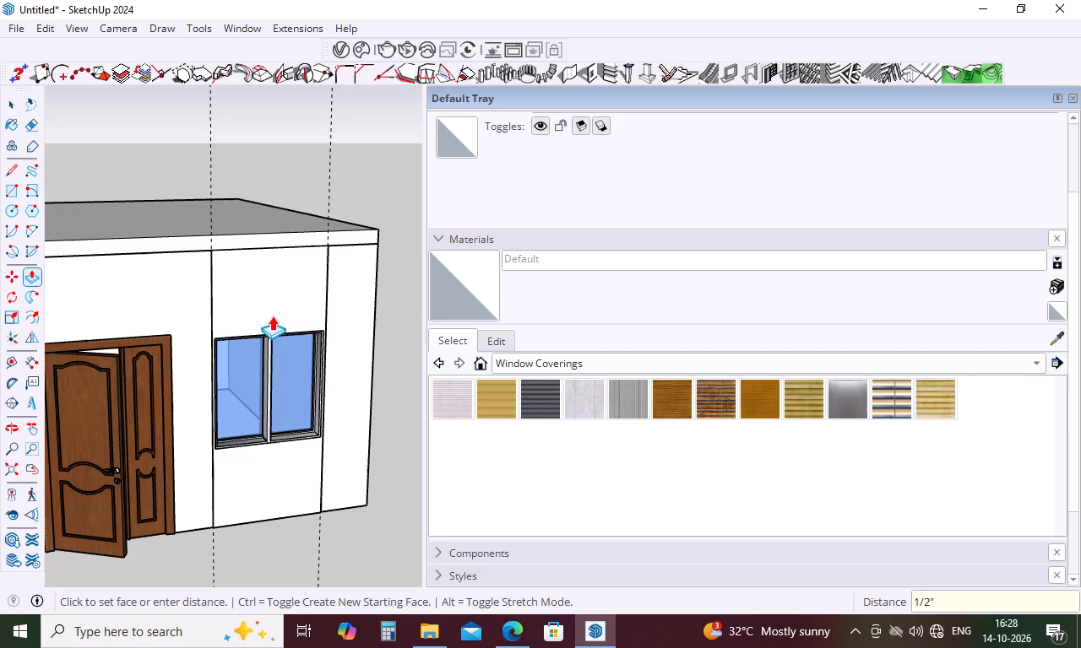
pyautogui.press('space')
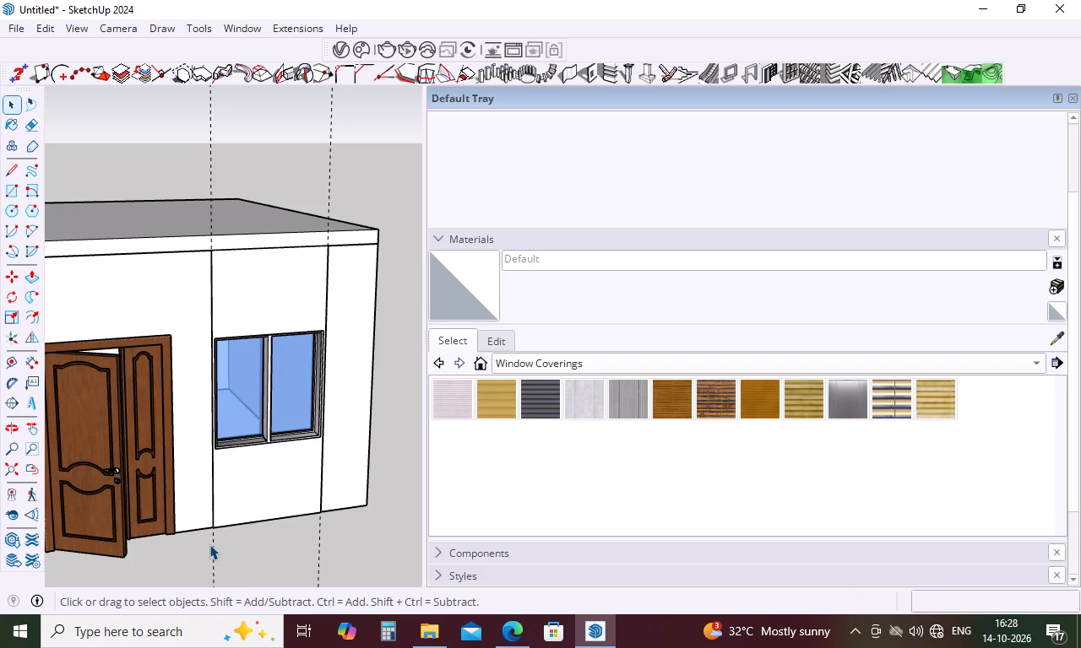
# Examine the raised panel's edge beside the window, close up and at an angle to the wall.
pyautogui.scroll(-4, 208, 537)
pyautogui.moveTo(208, 546); pyautogui.dragTo(301, 570, button='middle')
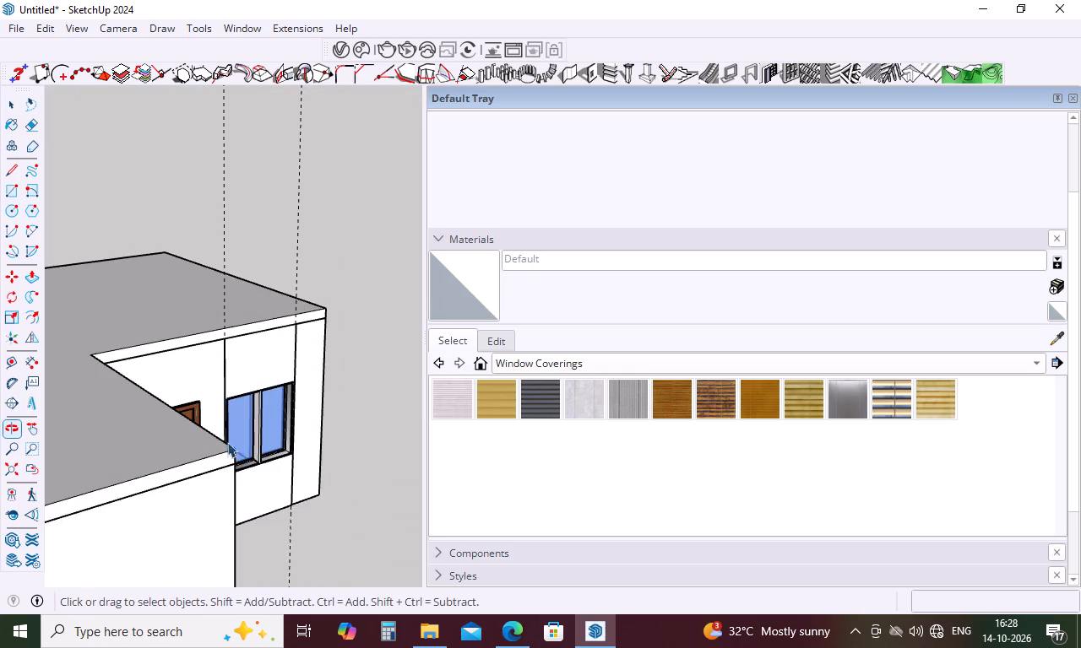
pyautogui.scroll(15, 218, 410)
pyautogui.moveTo(229, 364); pyautogui.dragTo(289, 371, button='middle')
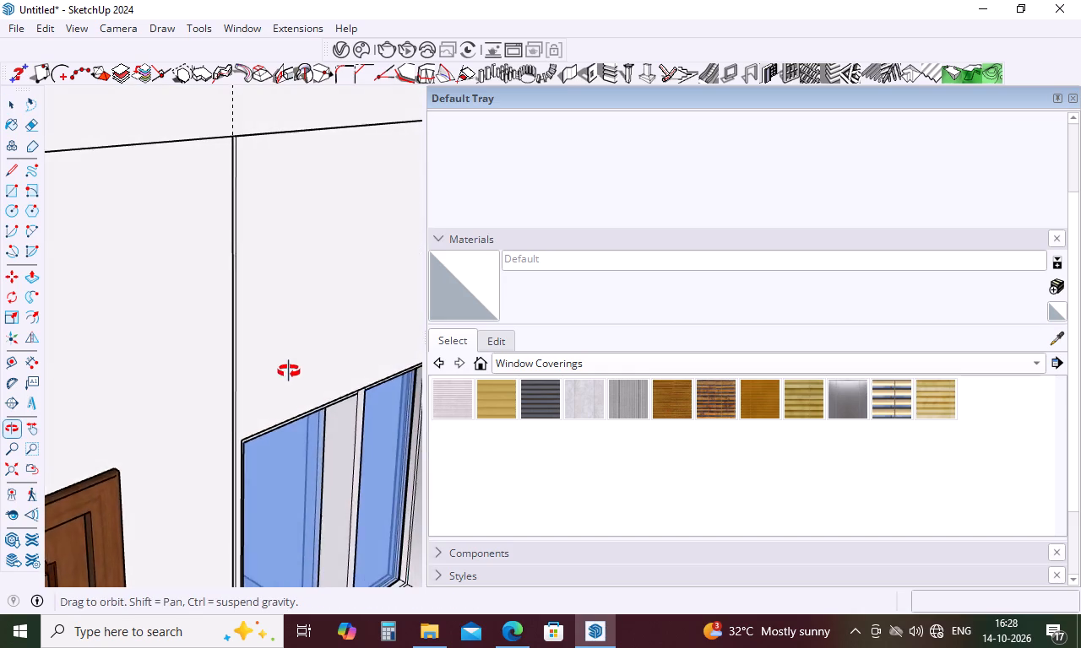
pyautogui.moveTo(289, 371); pyautogui.dragTo(57, 371, button='middle')
pyautogui.scroll(-10, 46, 352)
pyautogui.scroll(-5, 119, 329)
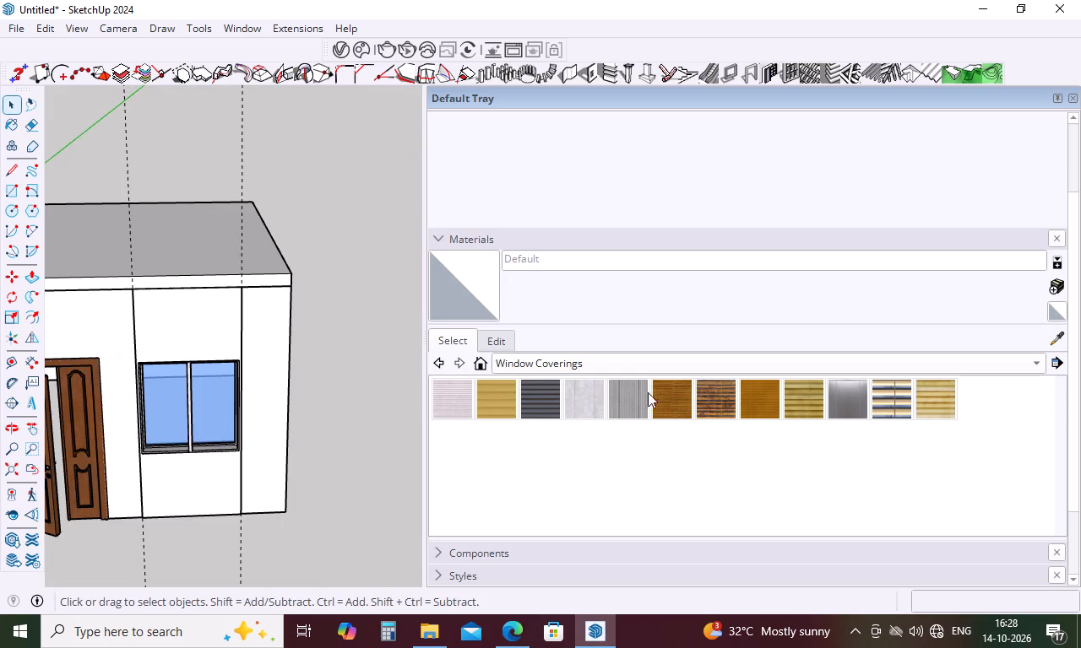
# Paint the panel around the window with the Blinds Weave material.
pyautogui.click(680, 410)
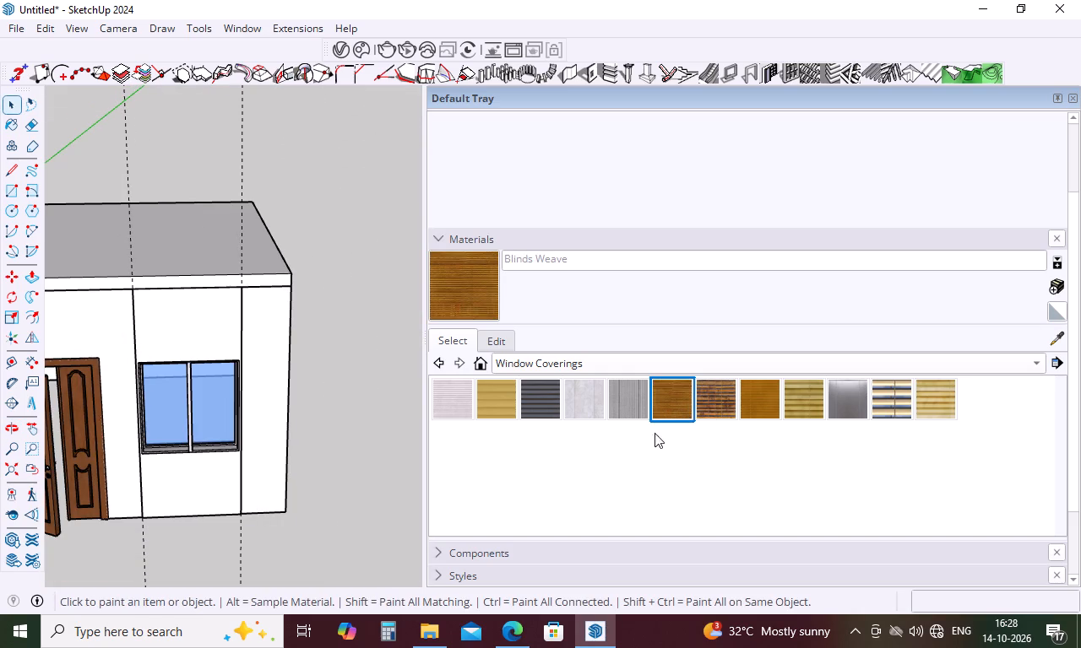
pyautogui.click(215, 340)
pyautogui.press('space')
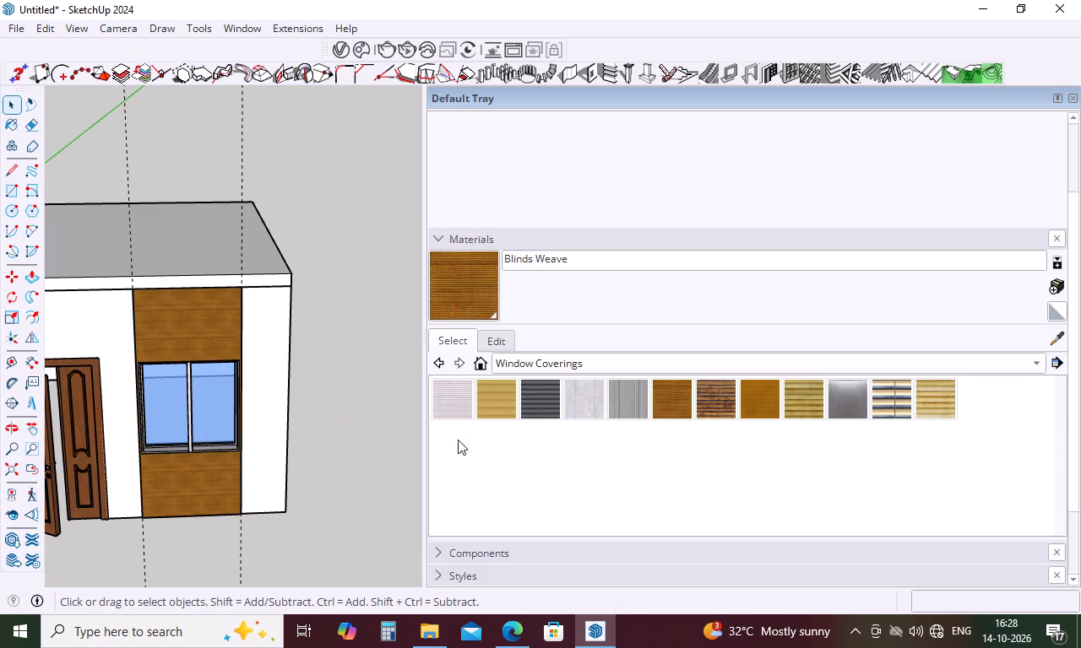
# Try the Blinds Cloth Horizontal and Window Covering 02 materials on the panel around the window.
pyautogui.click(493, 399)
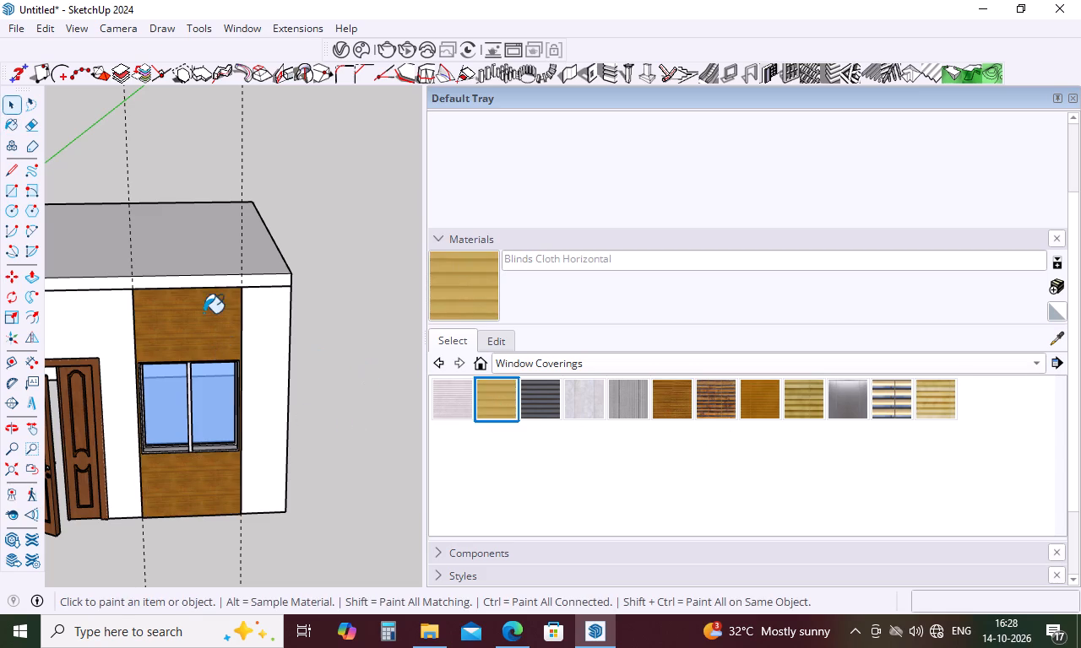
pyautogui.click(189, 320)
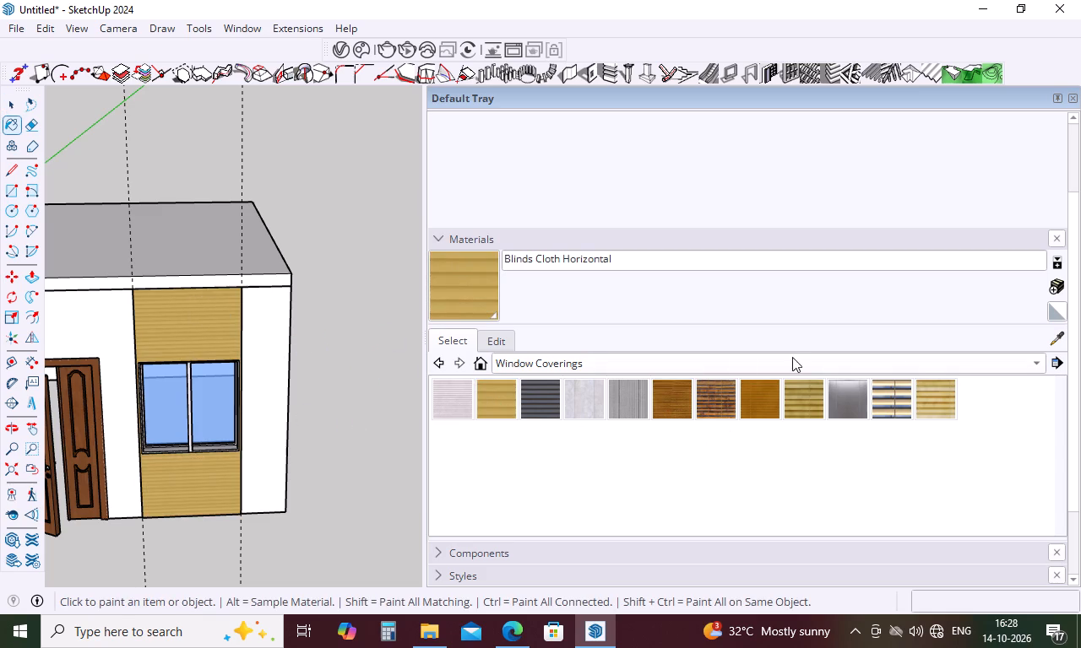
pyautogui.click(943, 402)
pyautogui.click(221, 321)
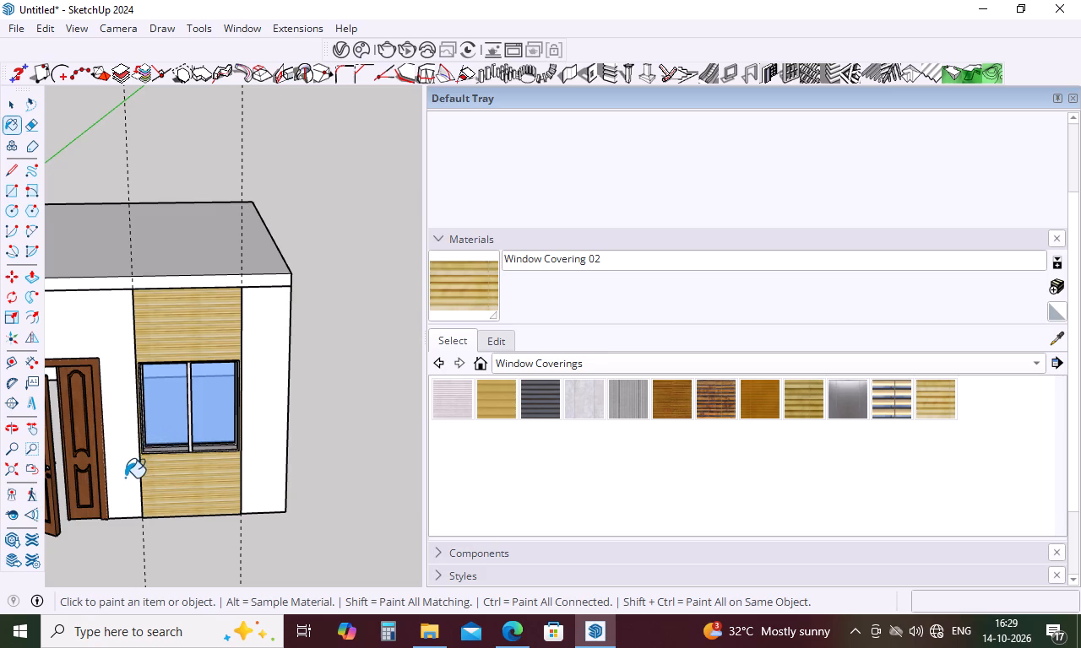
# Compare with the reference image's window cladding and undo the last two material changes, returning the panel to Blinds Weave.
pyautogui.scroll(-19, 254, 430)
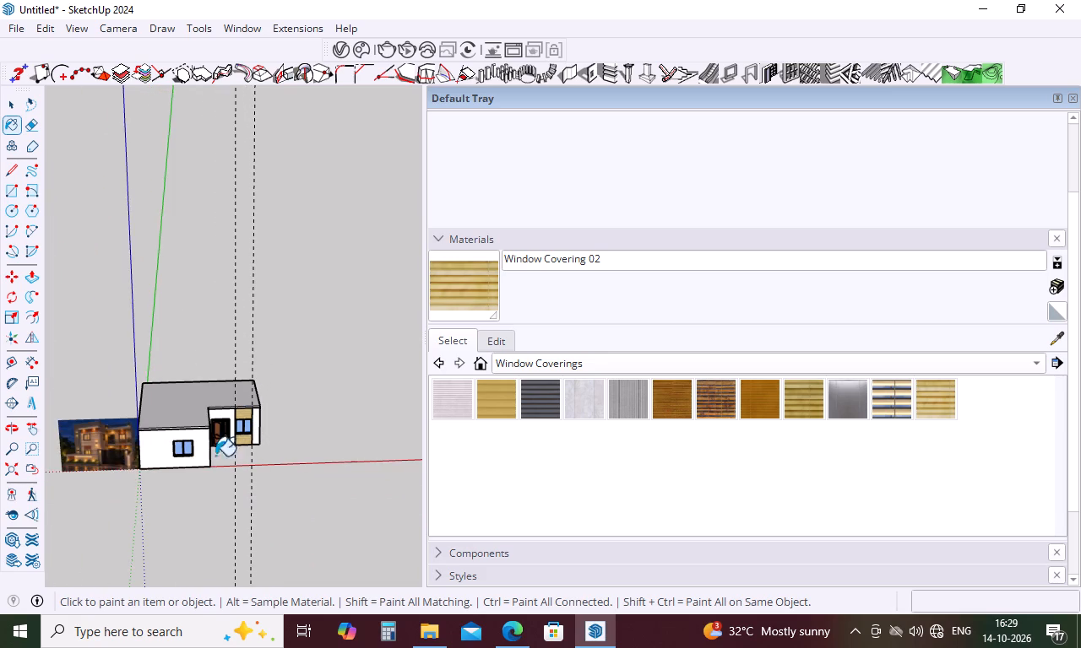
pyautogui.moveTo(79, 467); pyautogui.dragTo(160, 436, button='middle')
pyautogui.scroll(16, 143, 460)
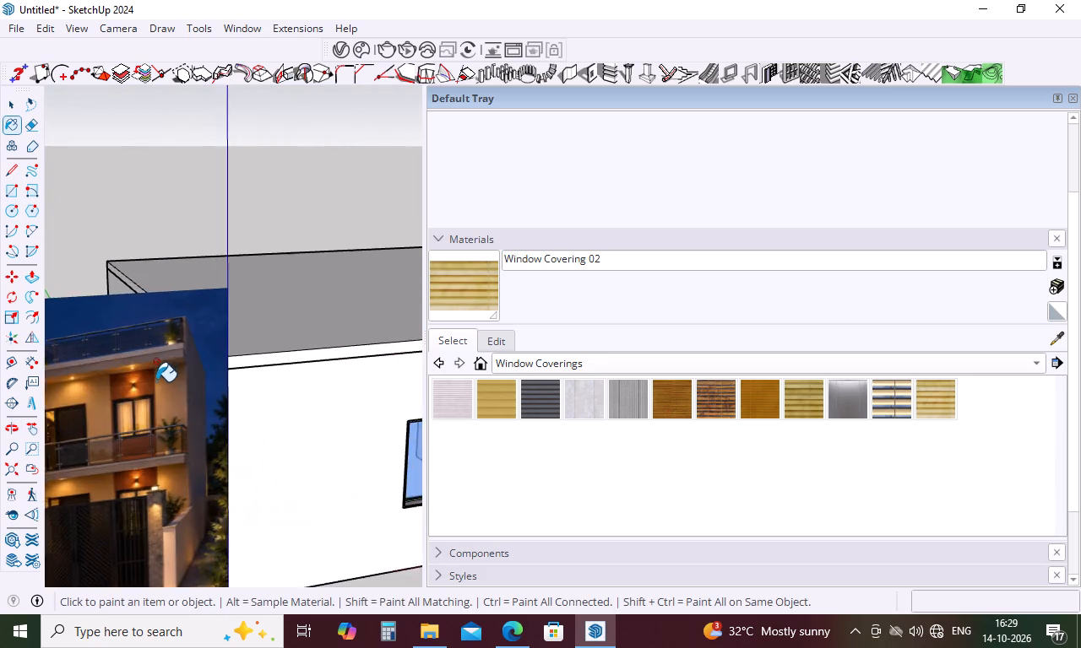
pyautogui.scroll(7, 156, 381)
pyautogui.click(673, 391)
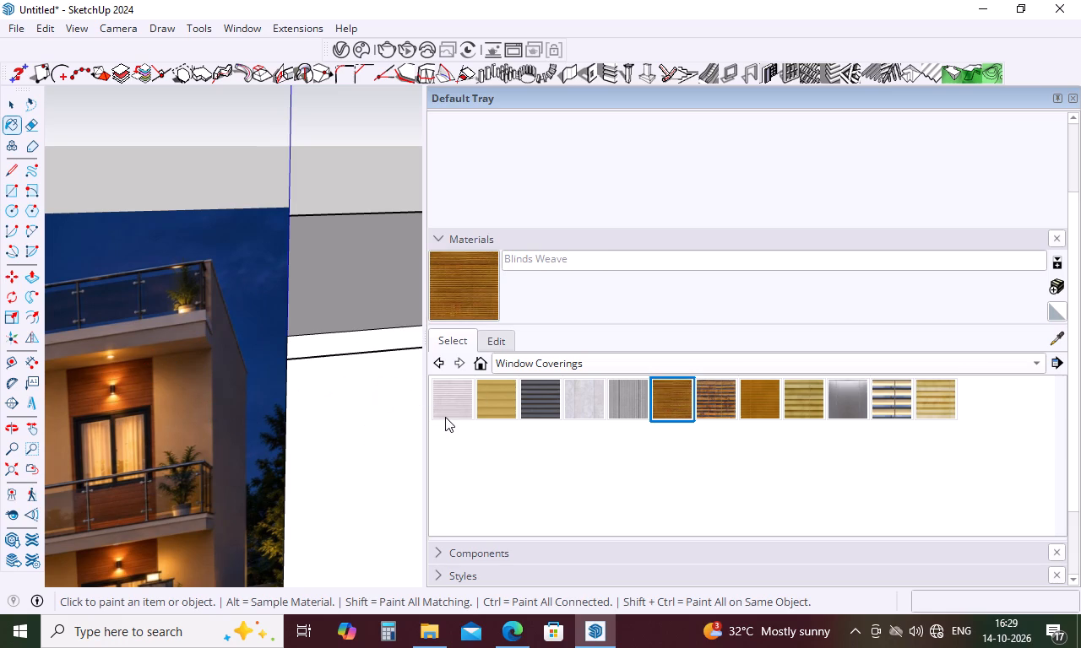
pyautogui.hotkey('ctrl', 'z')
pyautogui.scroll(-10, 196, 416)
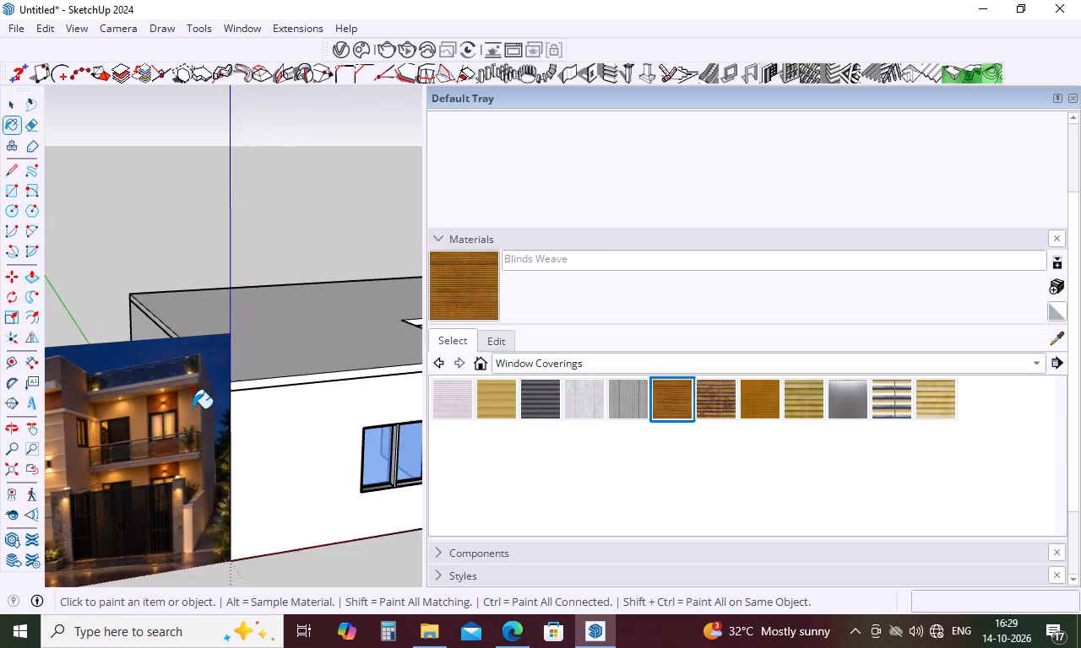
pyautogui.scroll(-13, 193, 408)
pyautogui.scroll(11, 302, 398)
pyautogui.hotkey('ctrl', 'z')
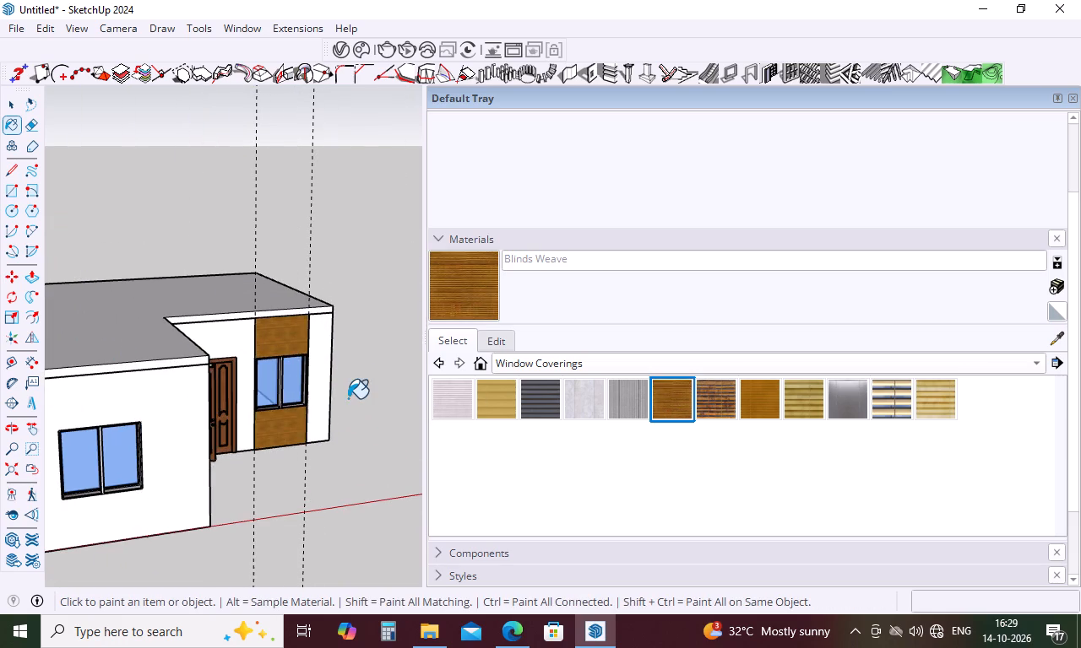
# Undo the Blinds Weave paint on the panel around the window beside the door.
pyautogui.scroll(10, 347, 399)
pyautogui.hotkey('ctrl', 'z')
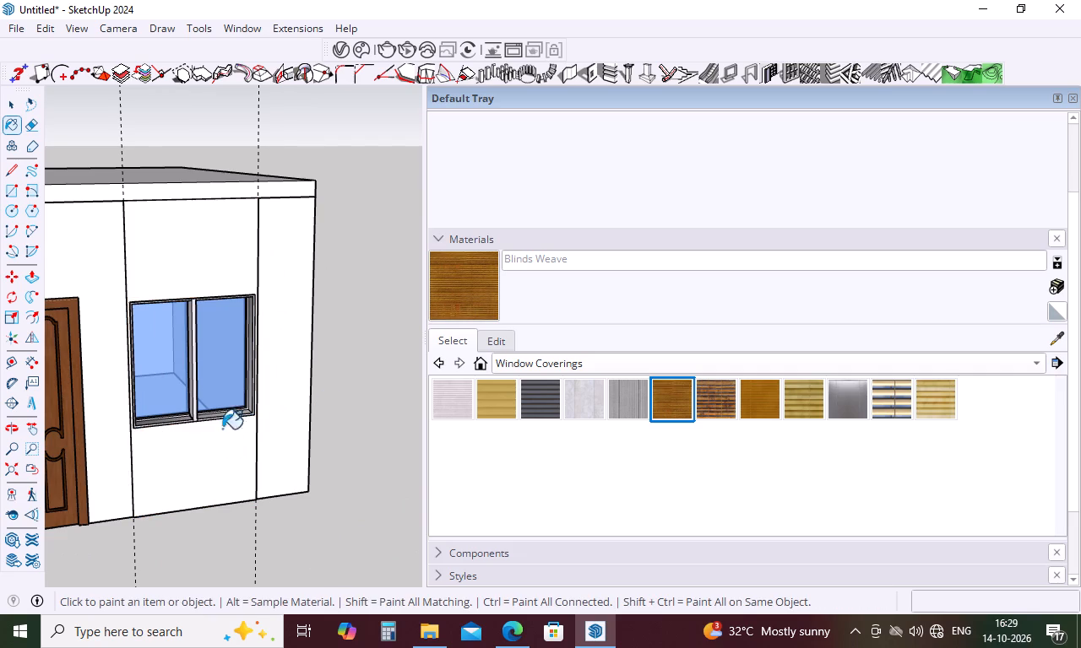
pyautogui.press('space')
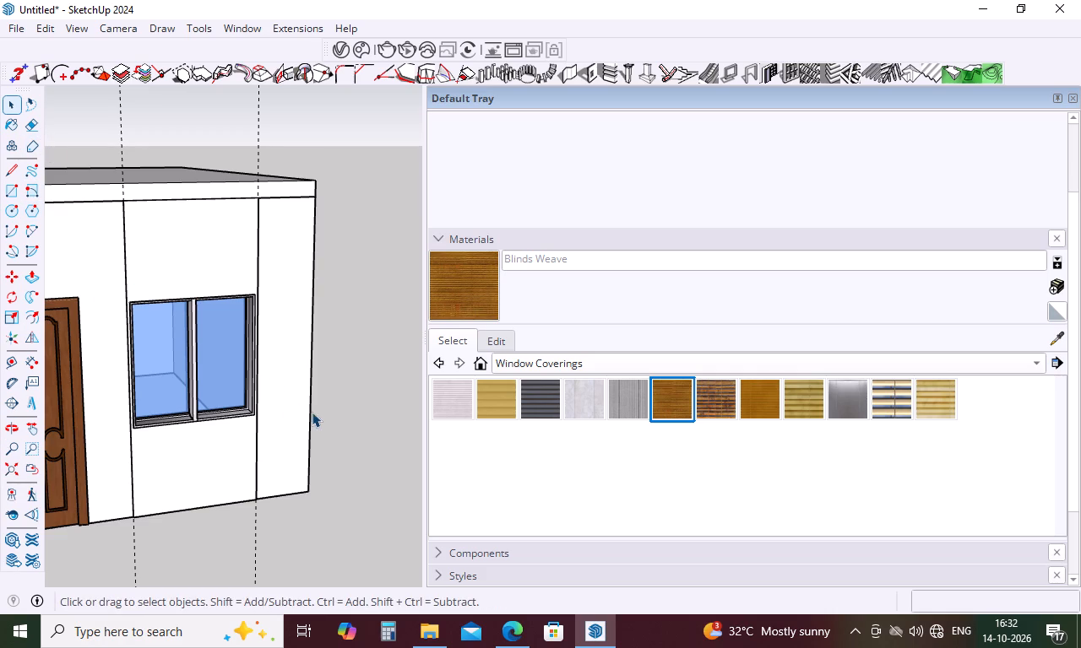
# Examine the whole house from several angles beside the reference image.
pyautogui.scroll(-10, 319, 413)
pyautogui.moveTo(319, 413); pyautogui.dragTo(209, 376, button='middle')
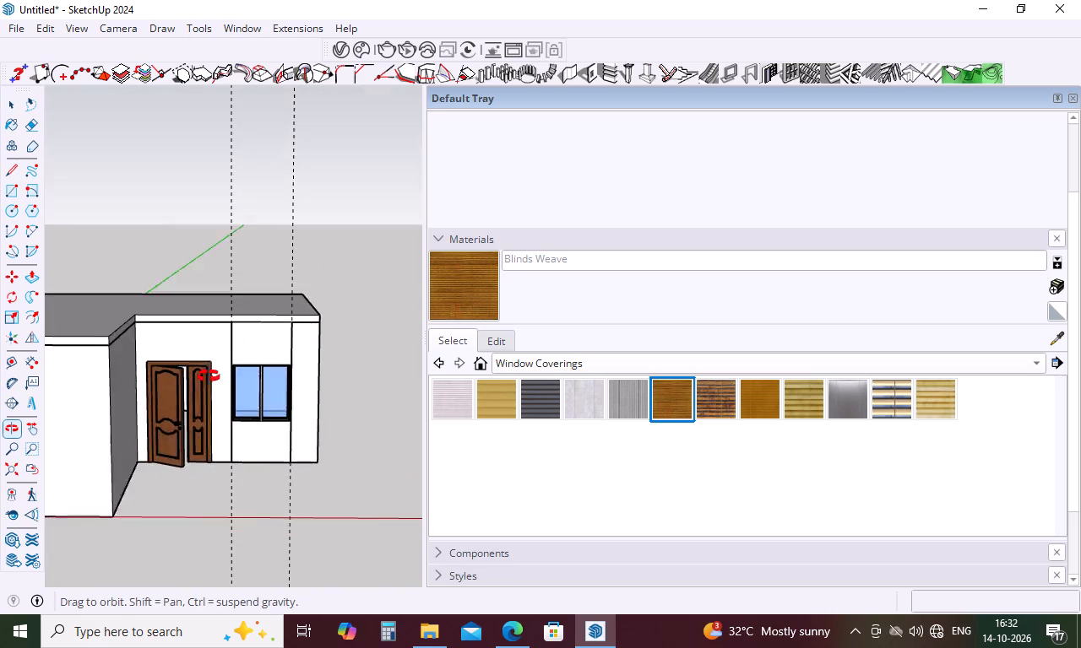
pyautogui.moveTo(209, 376); pyautogui.dragTo(205, 353, button='middle')
pyautogui.scroll(-15, 216, 346)
pyautogui.moveTo(294, 413); pyautogui.dragTo(265, 440, button='middle')
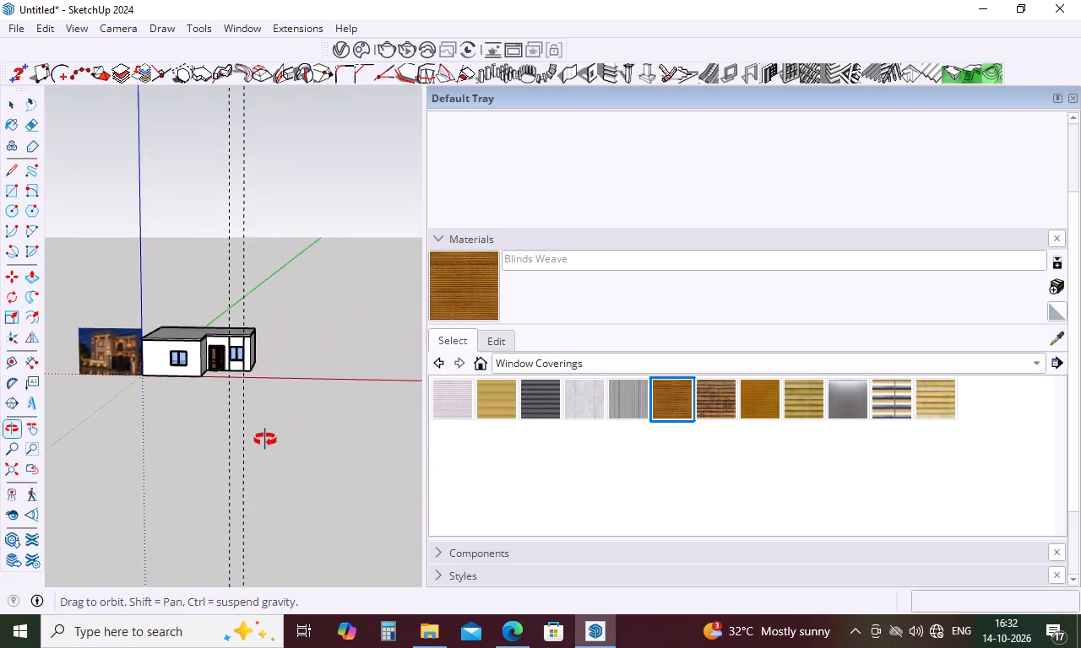
pyautogui.moveTo(265, 440); pyautogui.dragTo(144, 435, button='middle')
pyautogui.scroll(11, 131, 353)
pyautogui.scroll(-7, 133, 340)
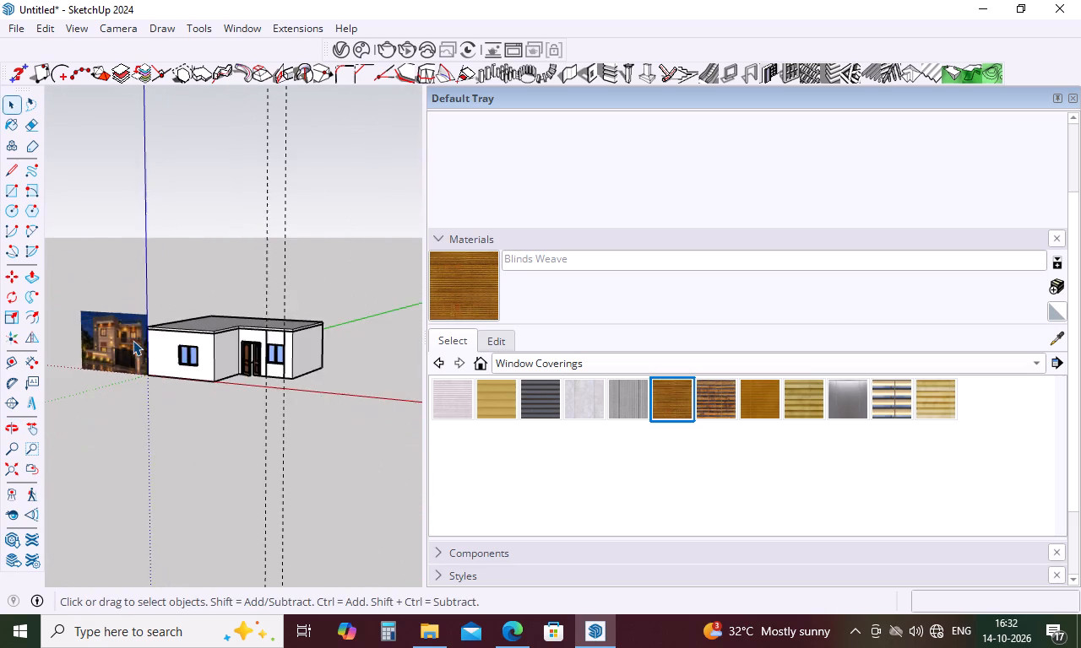
pyautogui.scroll(-7, 133, 340)
pyautogui.moveTo(143, 381); pyautogui.dragTo(301, 456, button='middle')
pyautogui.scroll(5, 253, 403)
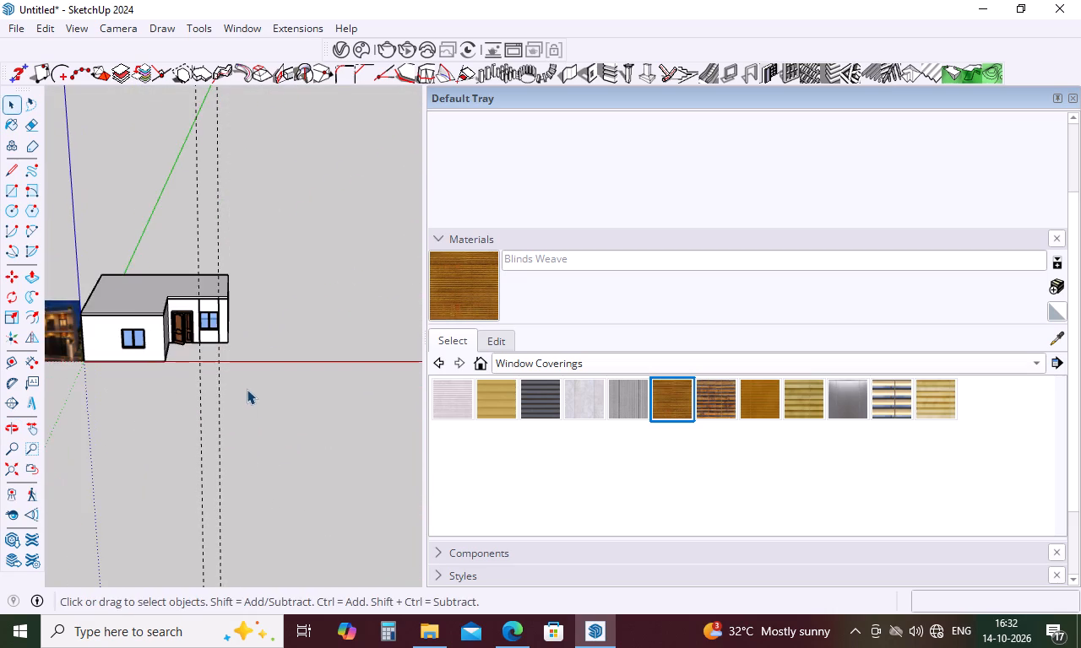
pyautogui.scroll(-5, 246, 385)
pyautogui.scroll(10, 149, 369)
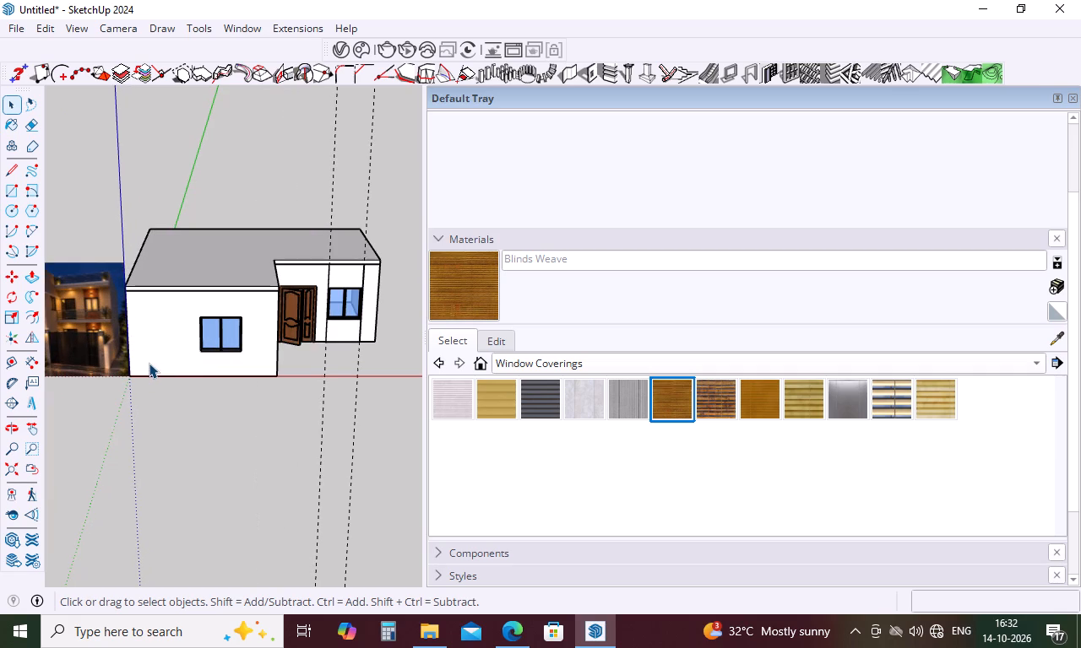
pyautogui.moveTo(188, 423); pyautogui.dragTo(132, 395, button='middle')
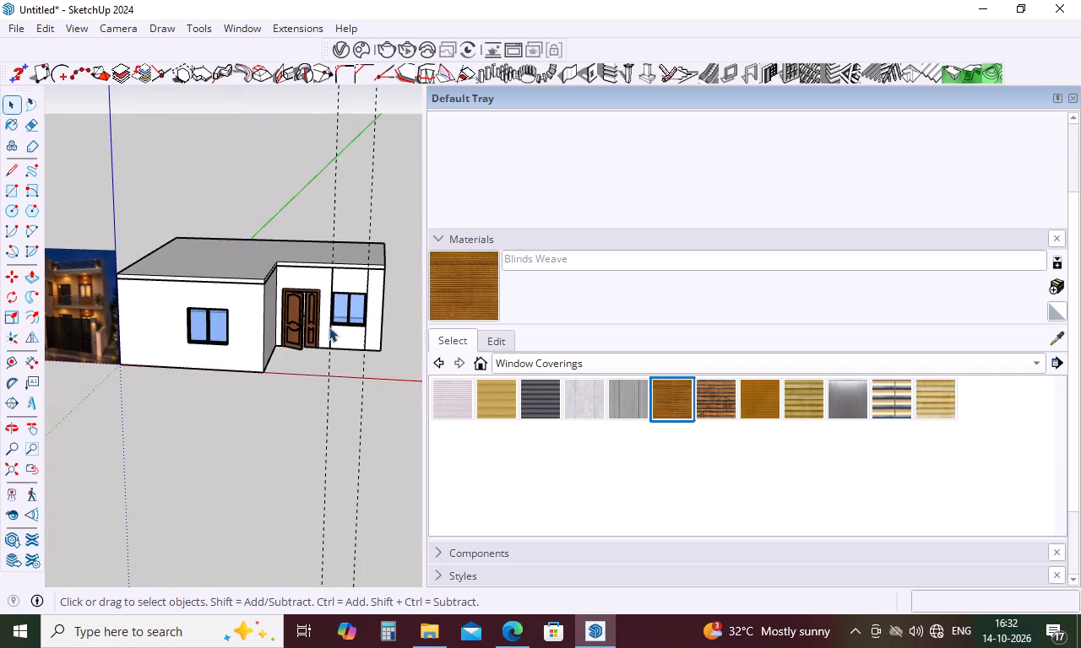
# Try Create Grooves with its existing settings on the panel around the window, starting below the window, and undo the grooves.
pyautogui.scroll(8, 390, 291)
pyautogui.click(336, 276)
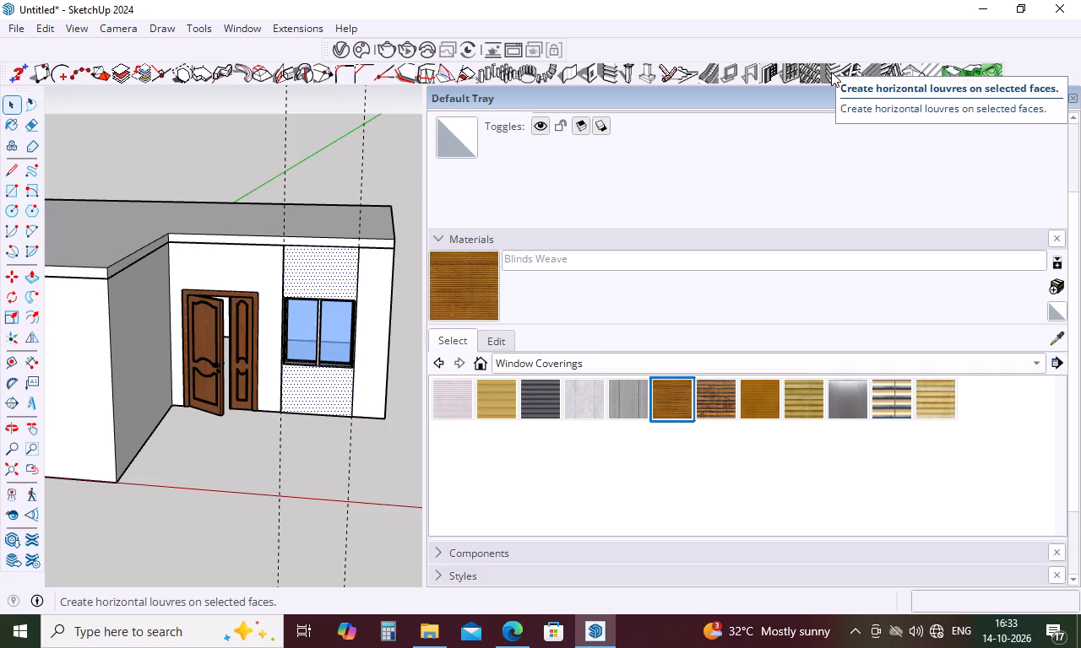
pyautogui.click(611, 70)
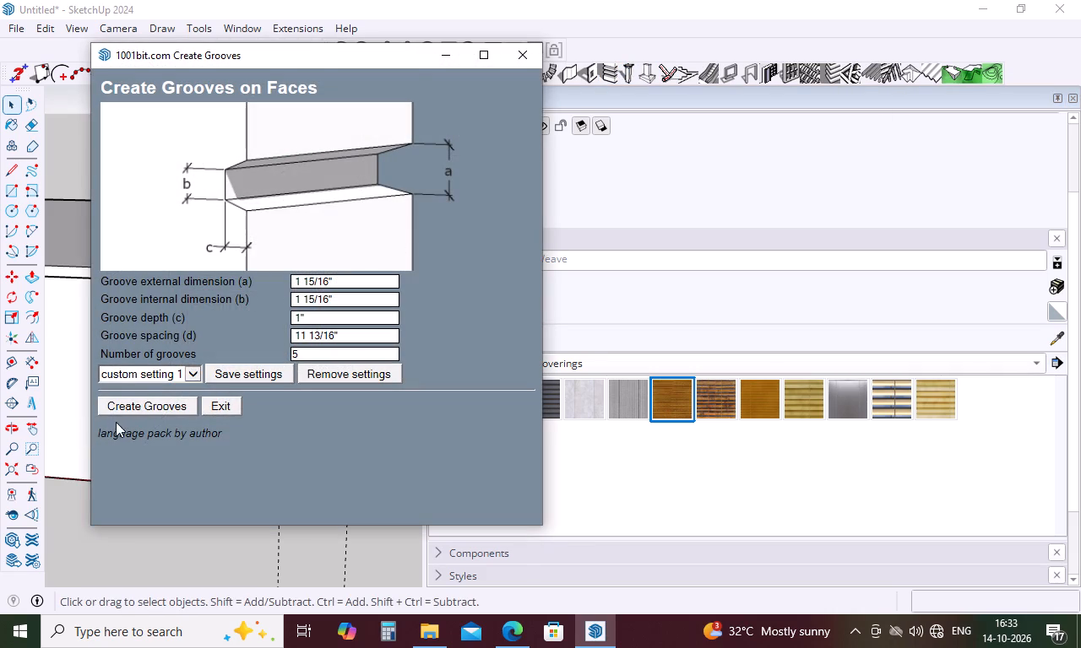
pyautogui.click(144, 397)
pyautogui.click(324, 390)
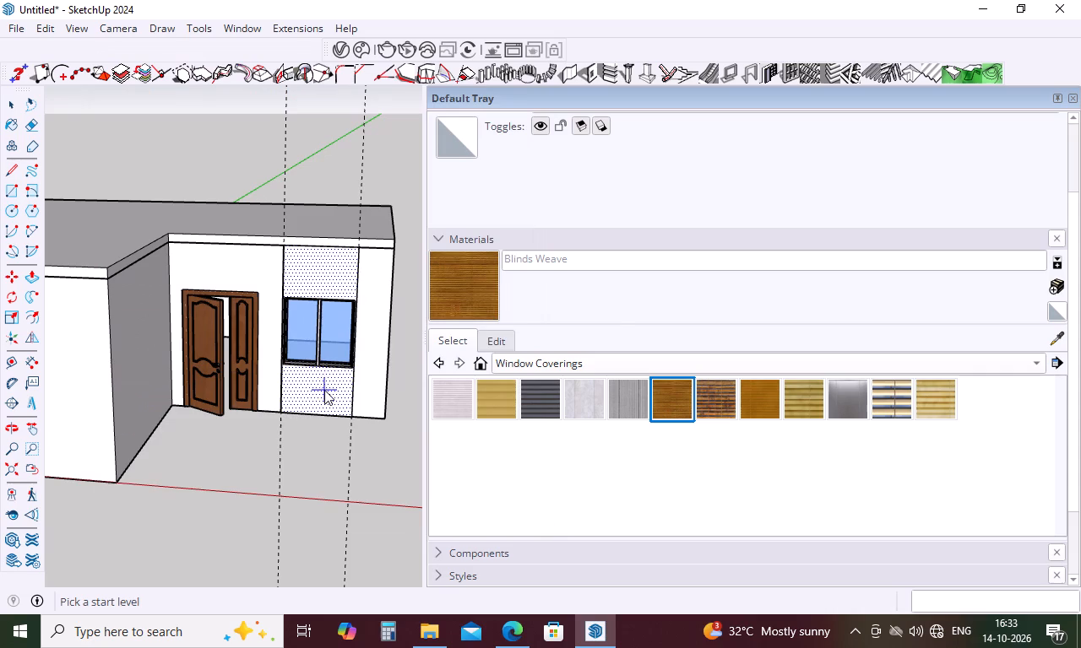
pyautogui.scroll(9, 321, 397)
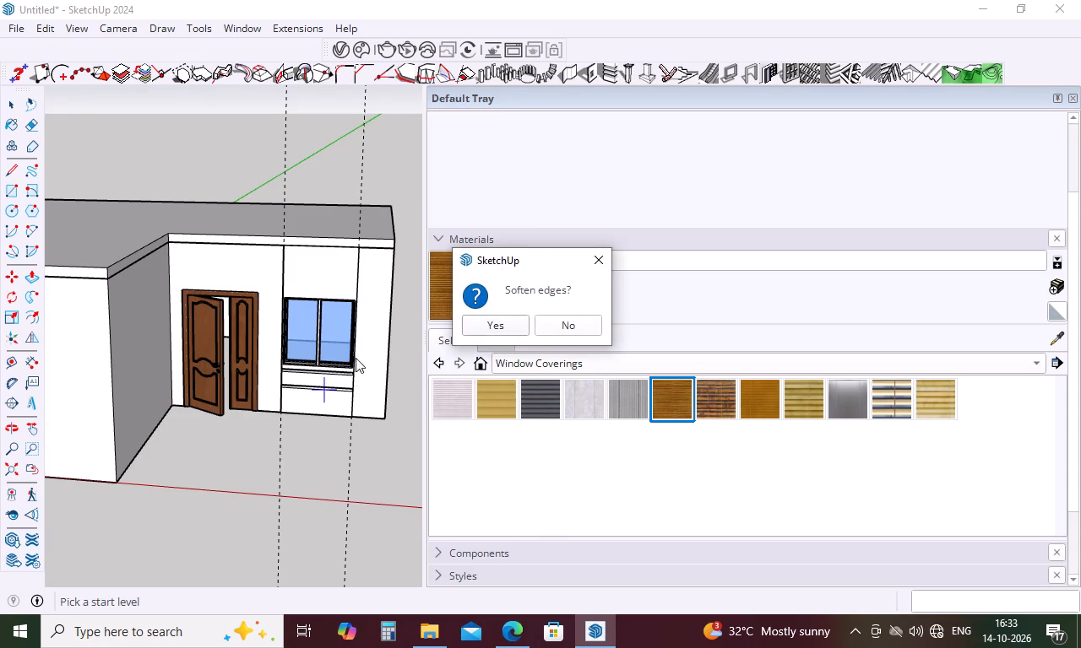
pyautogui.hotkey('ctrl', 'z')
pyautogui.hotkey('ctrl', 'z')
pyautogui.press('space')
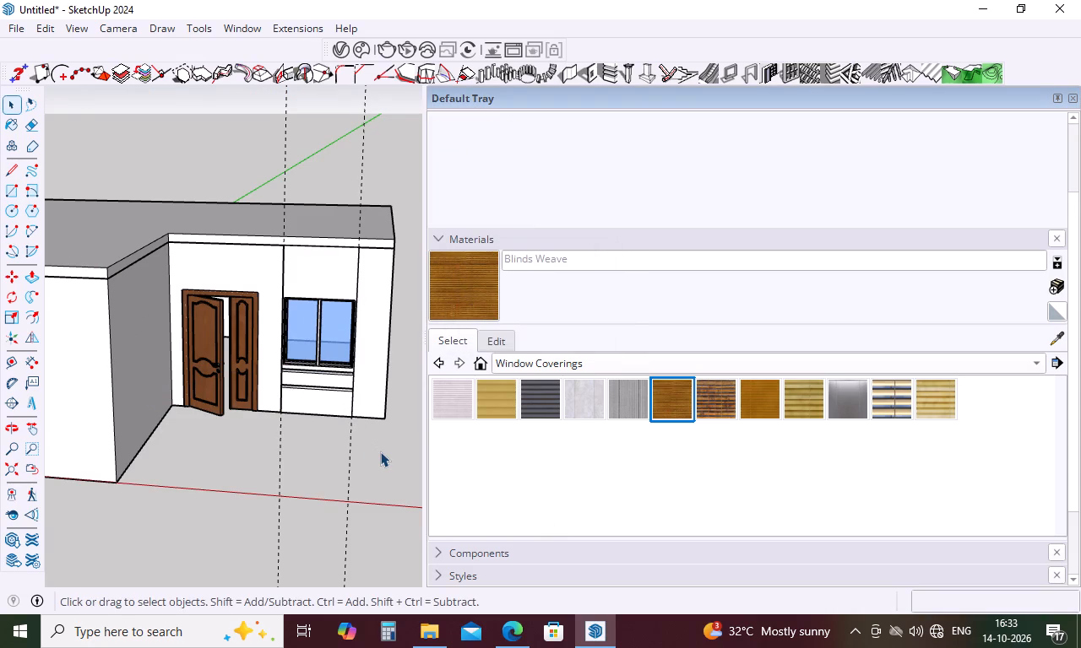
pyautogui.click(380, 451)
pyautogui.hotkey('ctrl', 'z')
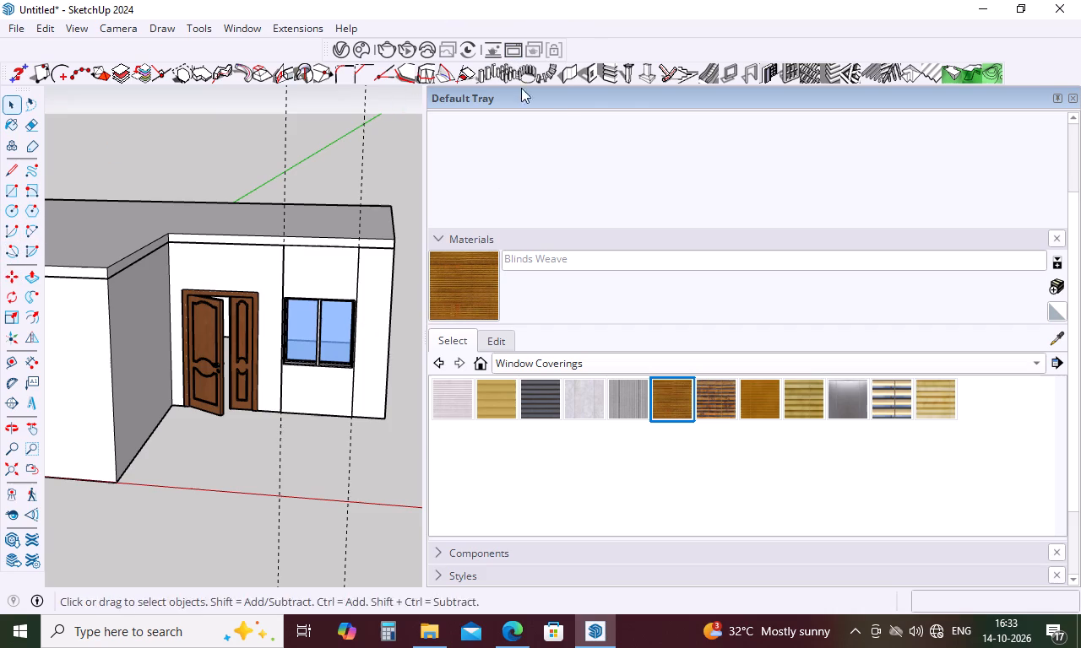
# Set up Create Grooves for the window panel's face: external dimension 6", internal dimension .5', depth .5", and 10 grooves.
pyautogui.click(604, 66)
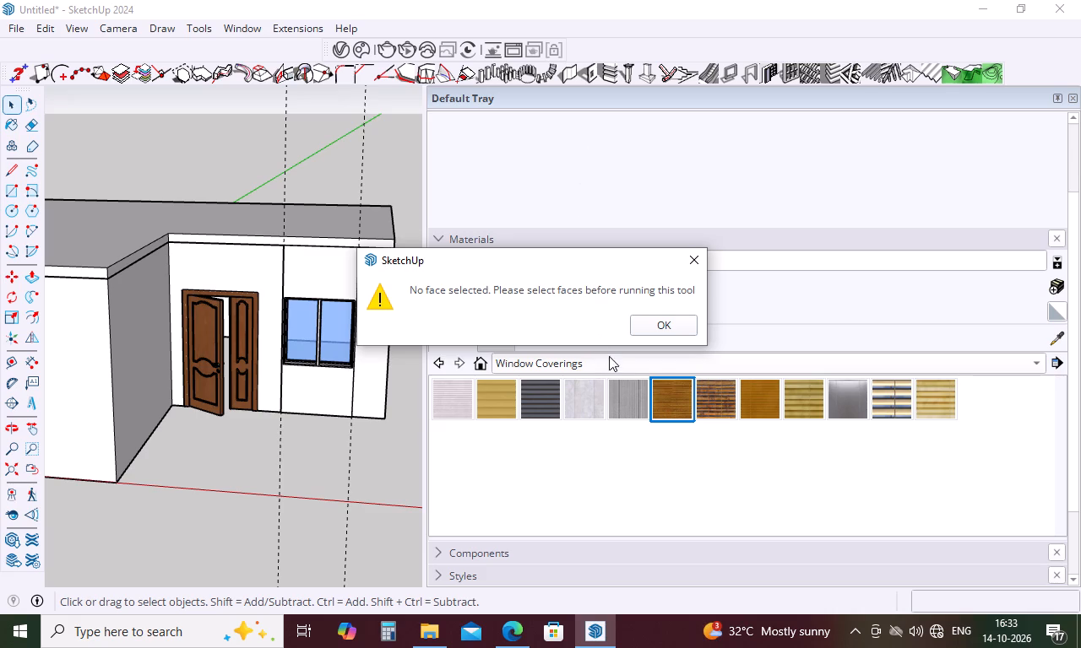
pyautogui.click(663, 326)
pyautogui.click(340, 385)
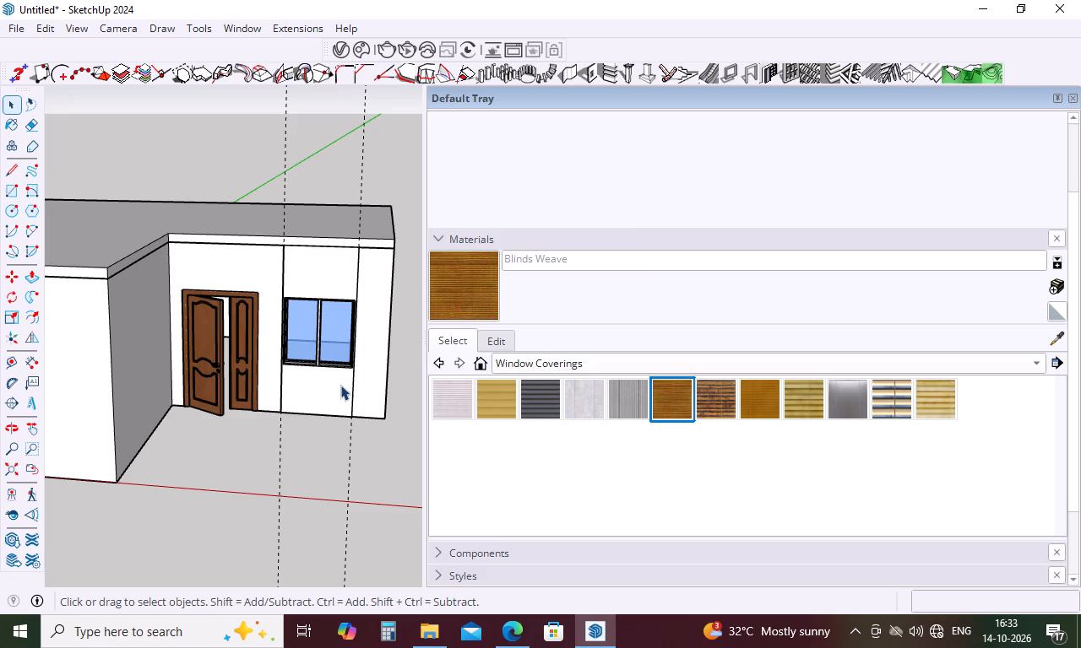
pyautogui.click(609, 77)
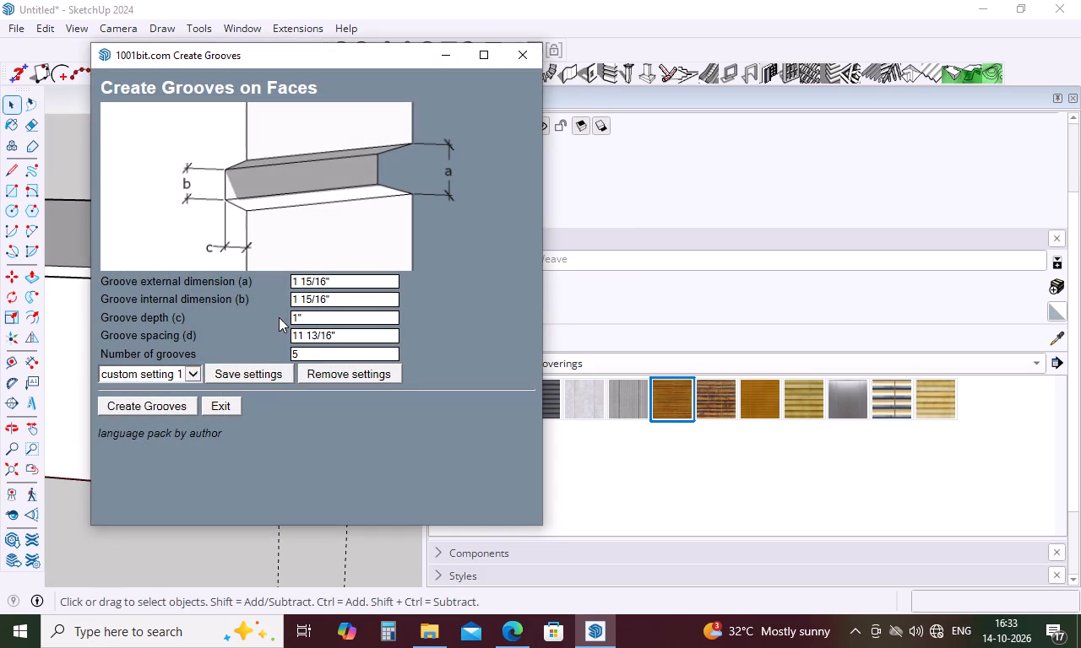
pyautogui.click(345, 273)
pyautogui.click(343, 275)
pyautogui.press('BackSpace')
pyautogui.press('6')
pyautogui.hotkey('shift', '"')
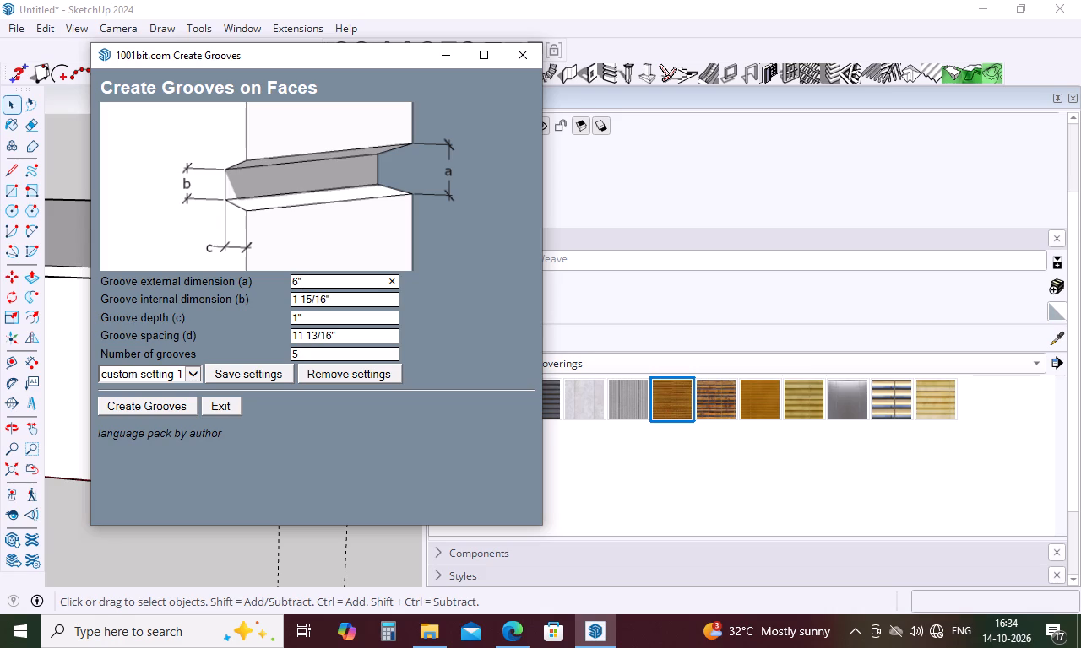
pyautogui.click(340, 298)
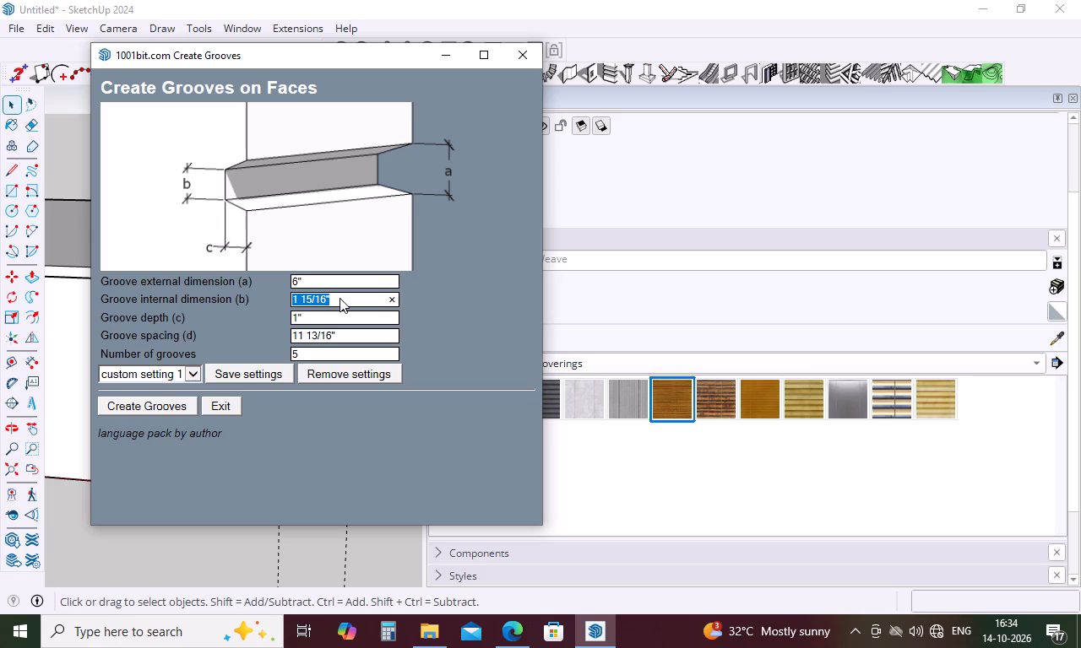
pyautogui.press('BackSpace')
pyautogui.press('.')
pyautogui.write('5"')
pyautogui.click(312, 322)
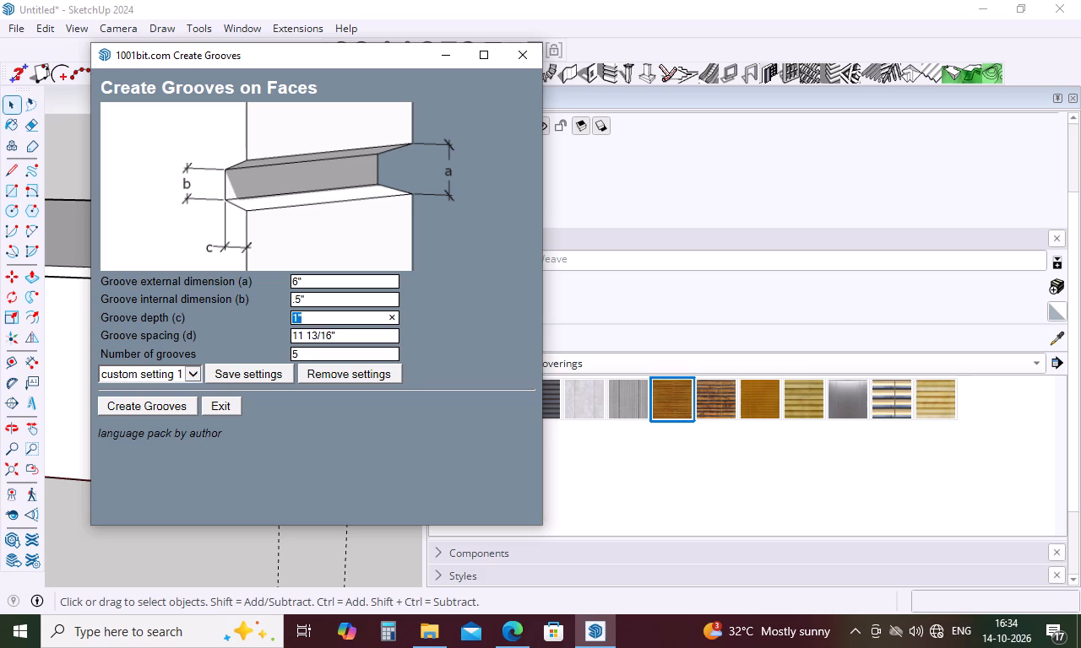
pyautogui.press('BackSpace')
pyautogui.press('.')
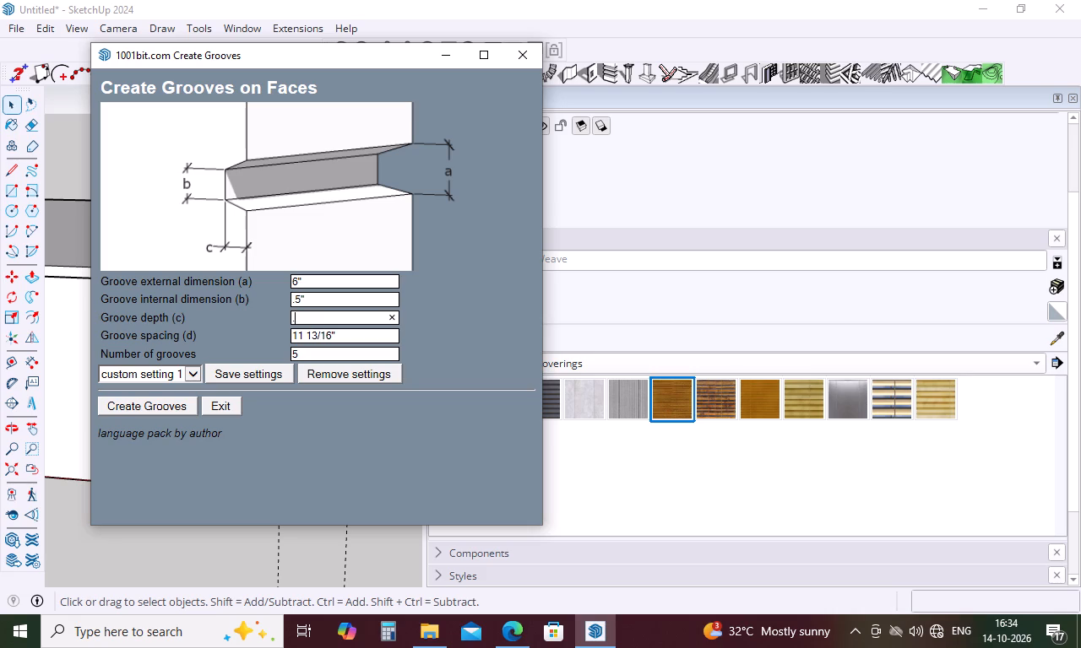
pyautogui.press('5')
pyautogui.click(309, 300)
pyautogui.press('BackSpace')
pyautogui.write('.5')
pyautogui.press("'")
pyautogui.click(301, 323)
pyautogui.press('BackSpace')
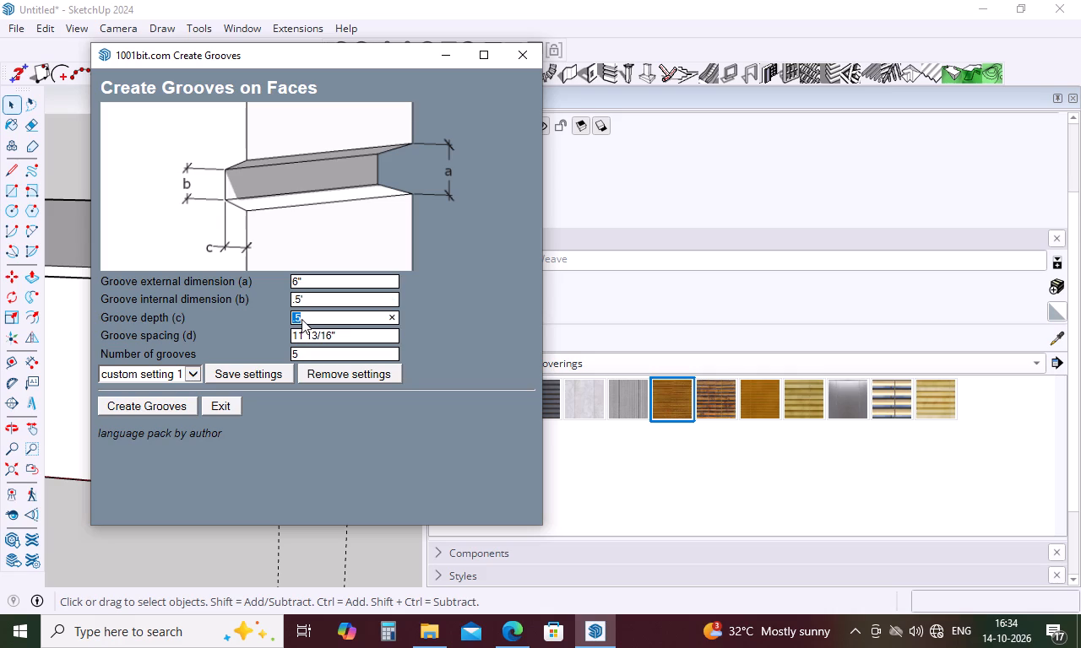
pyautogui.write('.5"')
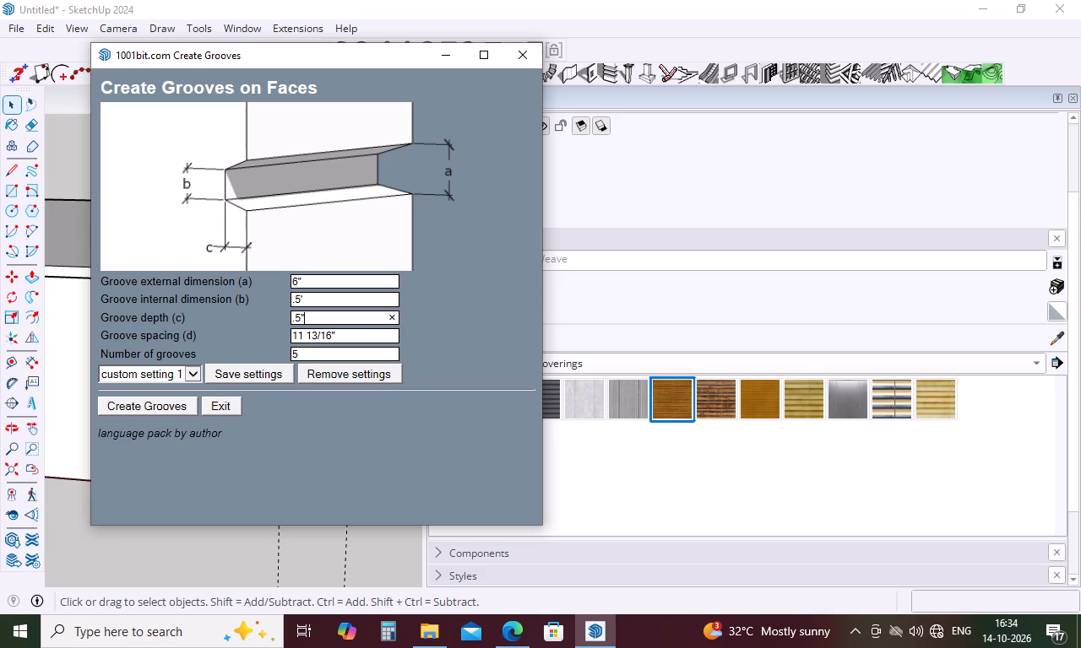
pyautogui.click(312, 351)
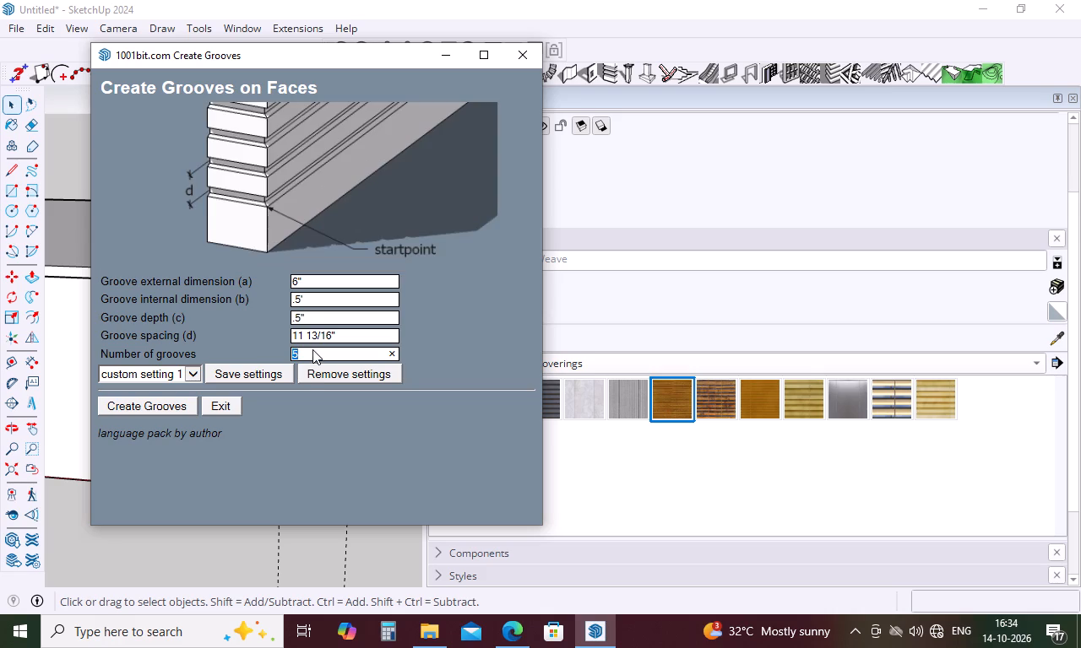
pyautogui.press('BackSpace')
pyautogui.write('10')
# Create the grooves on the panel starting from its bottom corner nearest the door, and inspect them above the window.
pyautogui.click(147, 404)
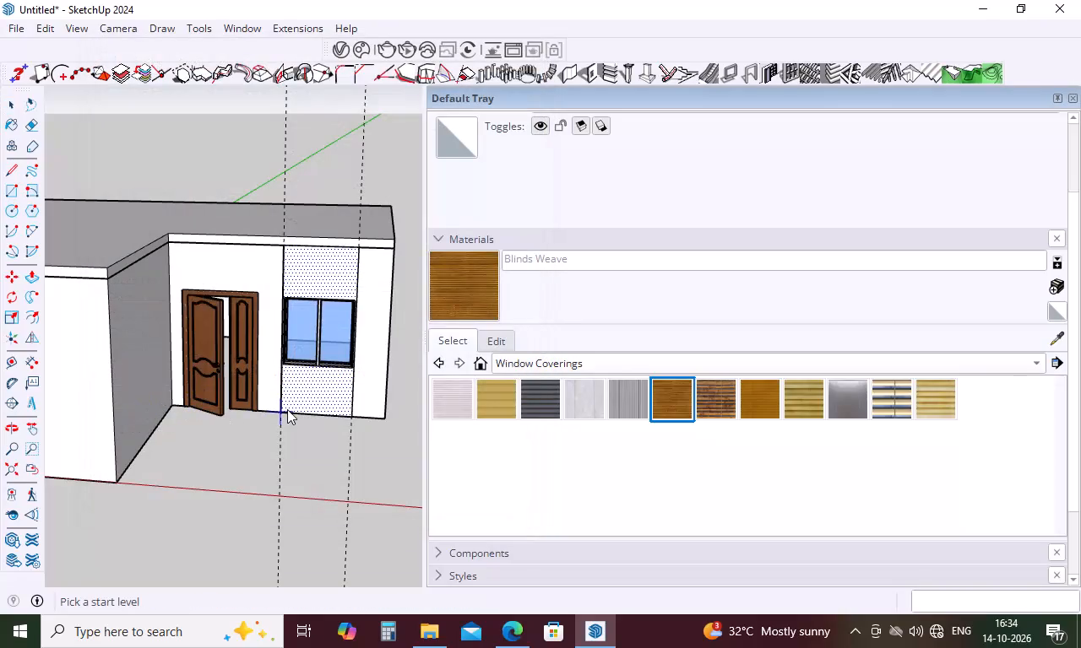
pyautogui.click(285, 410)
pyautogui.press('space')
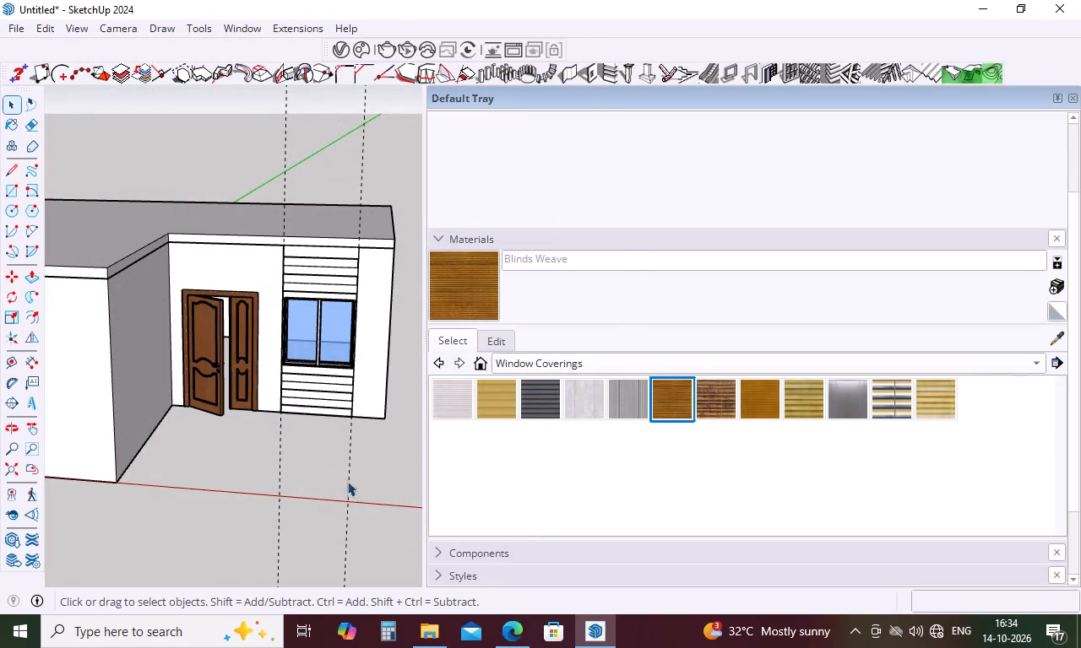
pyautogui.moveTo(354, 462); pyautogui.dragTo(388, 425, button='middle')
pyautogui.scroll(6, 378, 371)
pyautogui.scroll(5, 339, 256)
pyautogui.scroll(2, 279, 150)
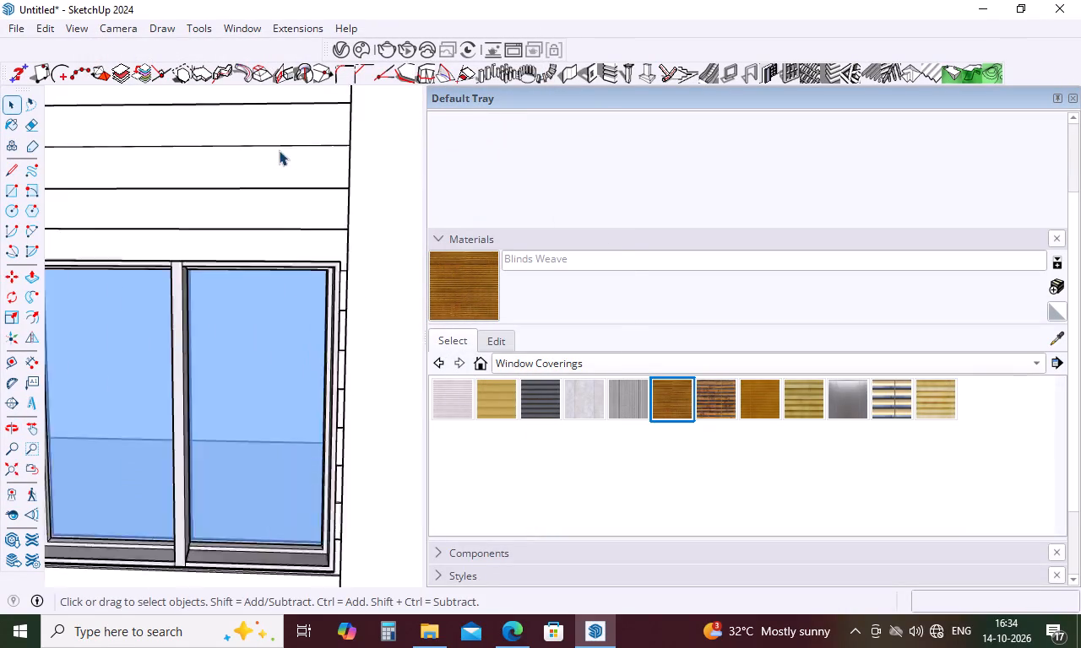
# Examine the grooves on the panel above the window up close and from below.
pyautogui.scroll(7, 279, 150)
pyautogui.moveTo(301, 188); pyautogui.dragTo(334, 301, button='middle')
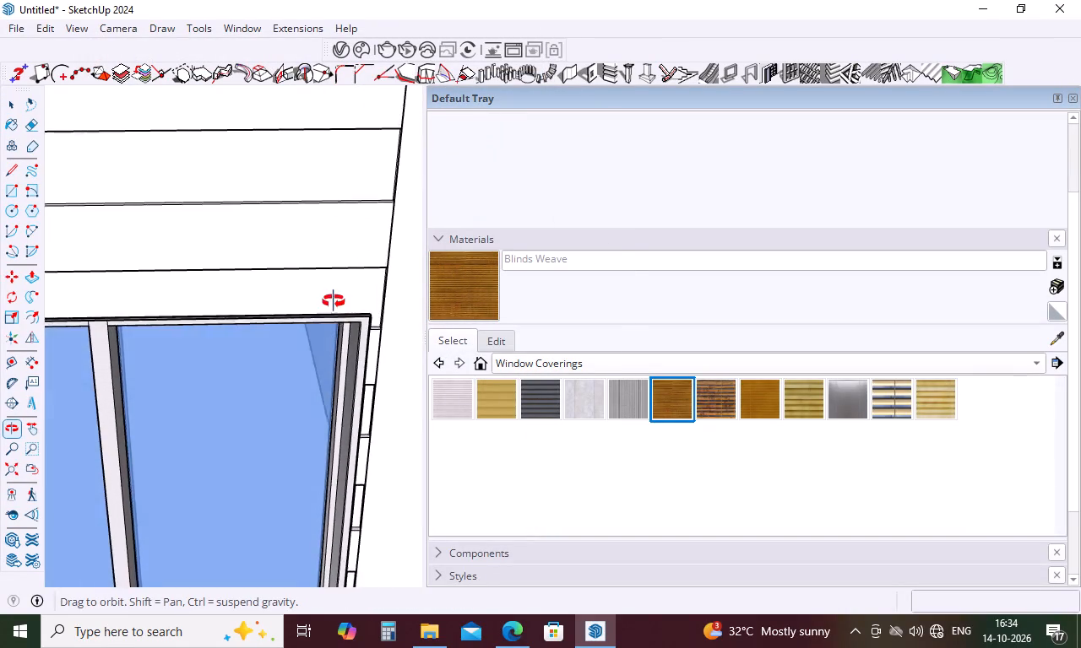
pyautogui.moveTo(334, 301); pyautogui.dragTo(354, 89, button='middle')
pyautogui.scroll(15, 271, 281)
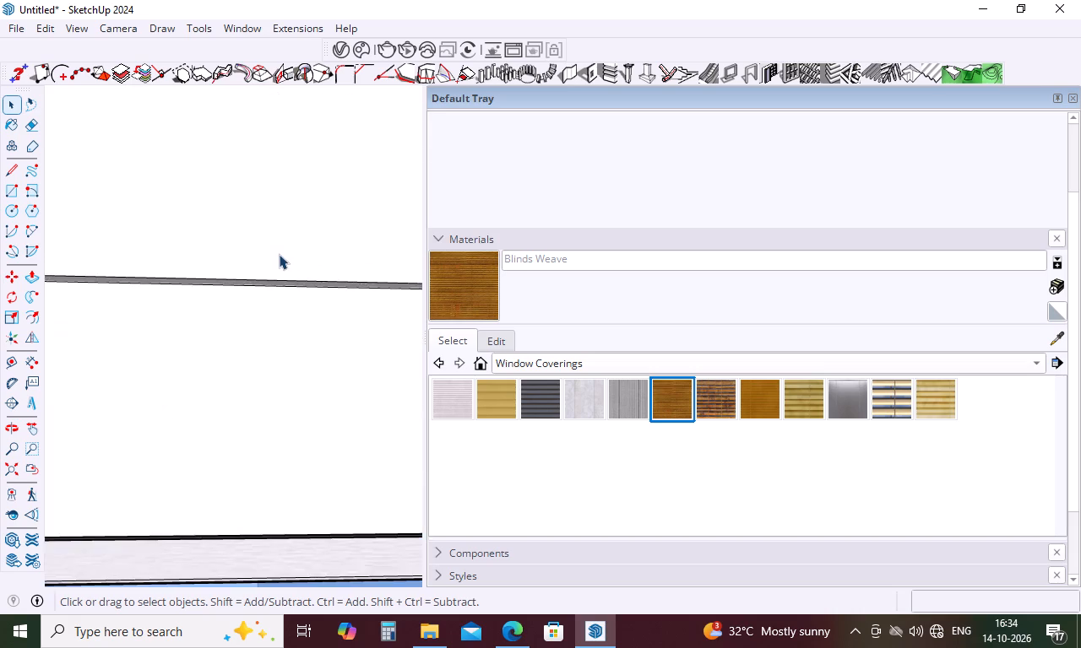
pyautogui.scroll(5, 280, 262)
pyautogui.moveTo(288, 308); pyautogui.dragTo(301, 236, button='middle')
pyautogui.scroll(-10, 301, 236)
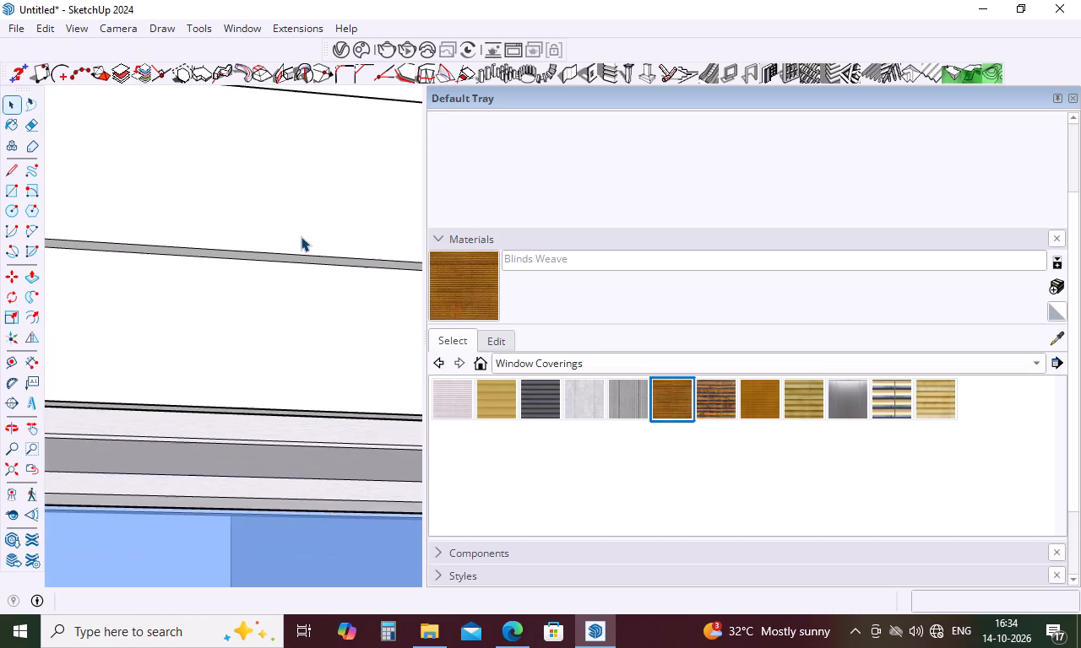
pyautogui.scroll(5, 258, 340)
pyautogui.scroll(-18, 258, 340)
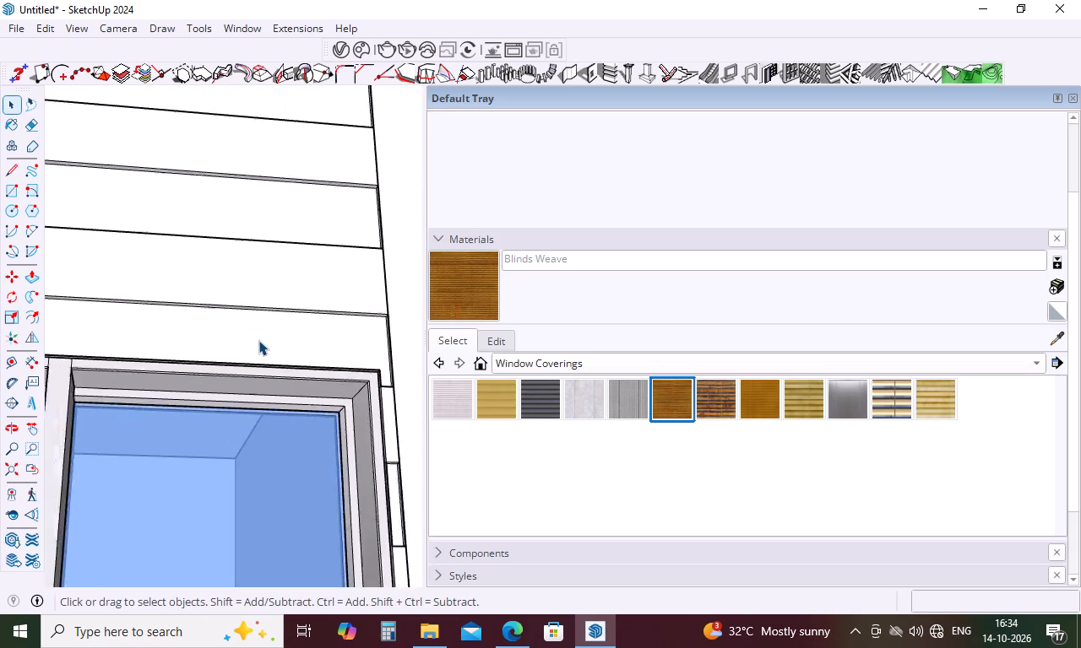
pyautogui.scroll(-7, 258, 340)
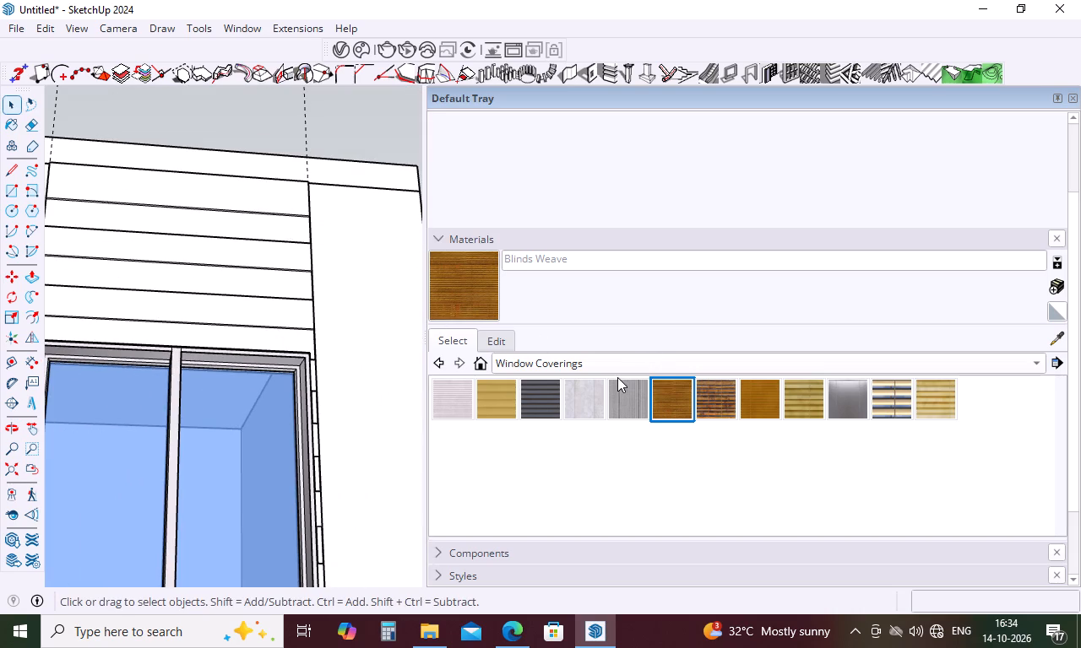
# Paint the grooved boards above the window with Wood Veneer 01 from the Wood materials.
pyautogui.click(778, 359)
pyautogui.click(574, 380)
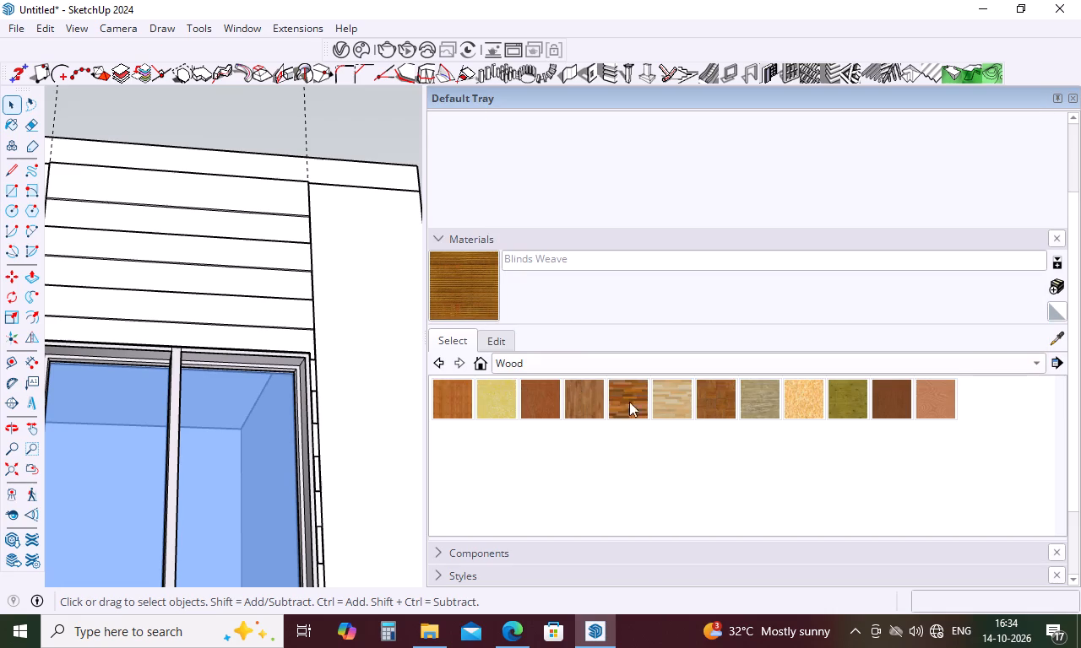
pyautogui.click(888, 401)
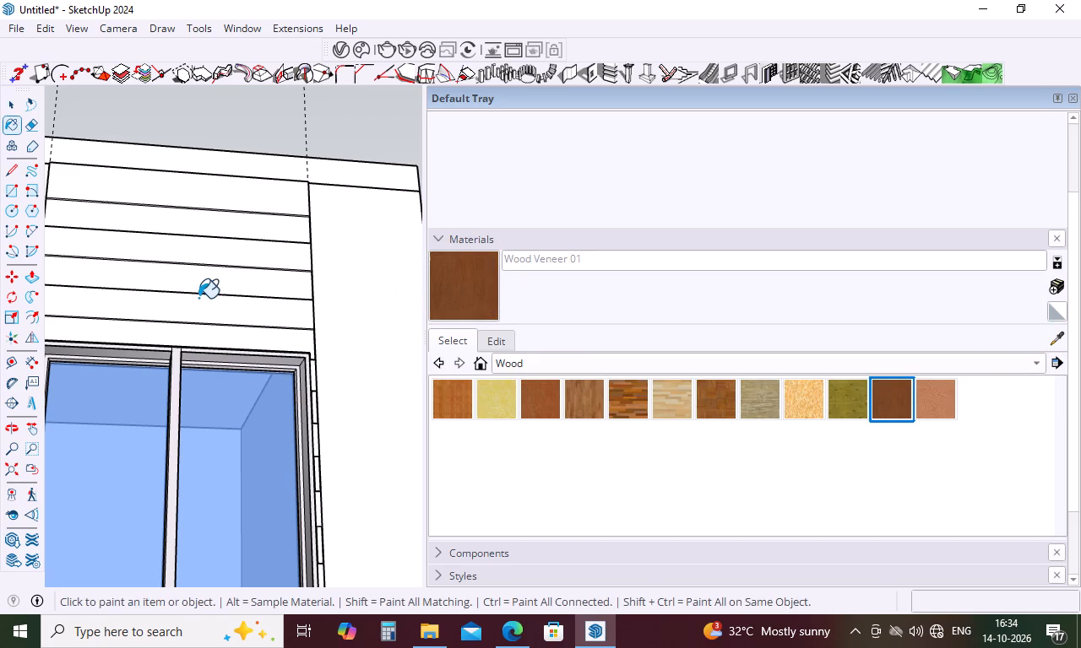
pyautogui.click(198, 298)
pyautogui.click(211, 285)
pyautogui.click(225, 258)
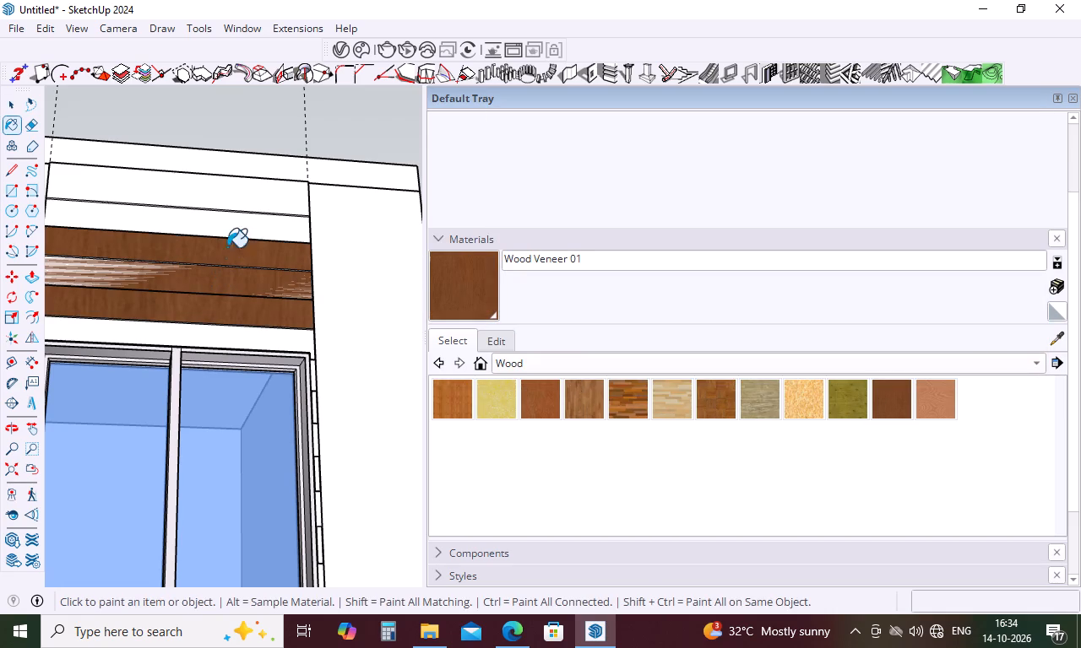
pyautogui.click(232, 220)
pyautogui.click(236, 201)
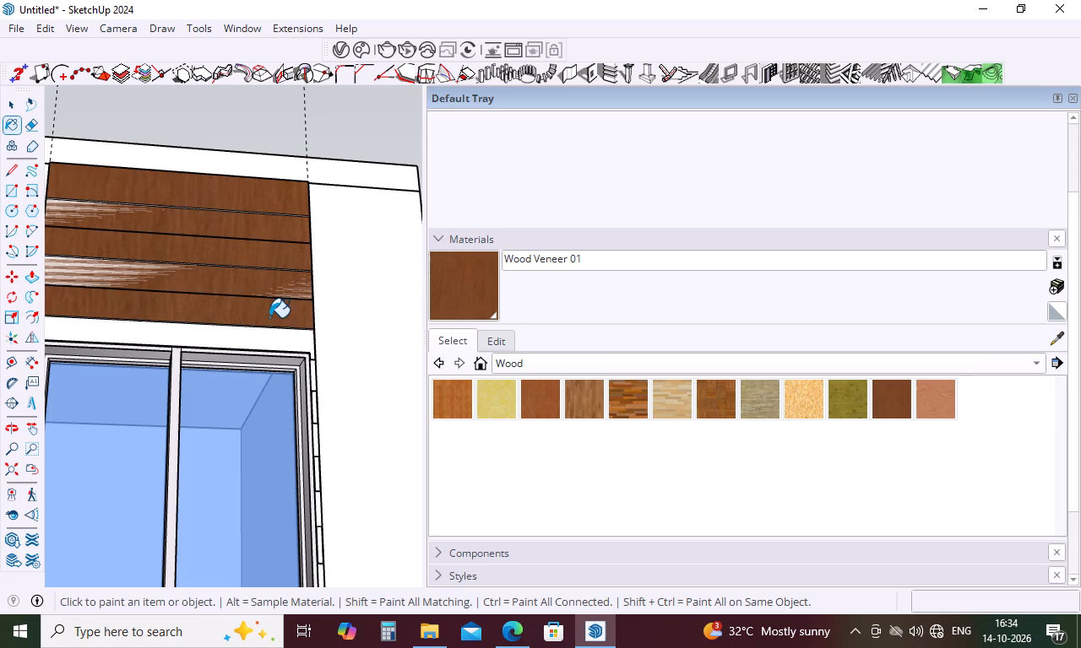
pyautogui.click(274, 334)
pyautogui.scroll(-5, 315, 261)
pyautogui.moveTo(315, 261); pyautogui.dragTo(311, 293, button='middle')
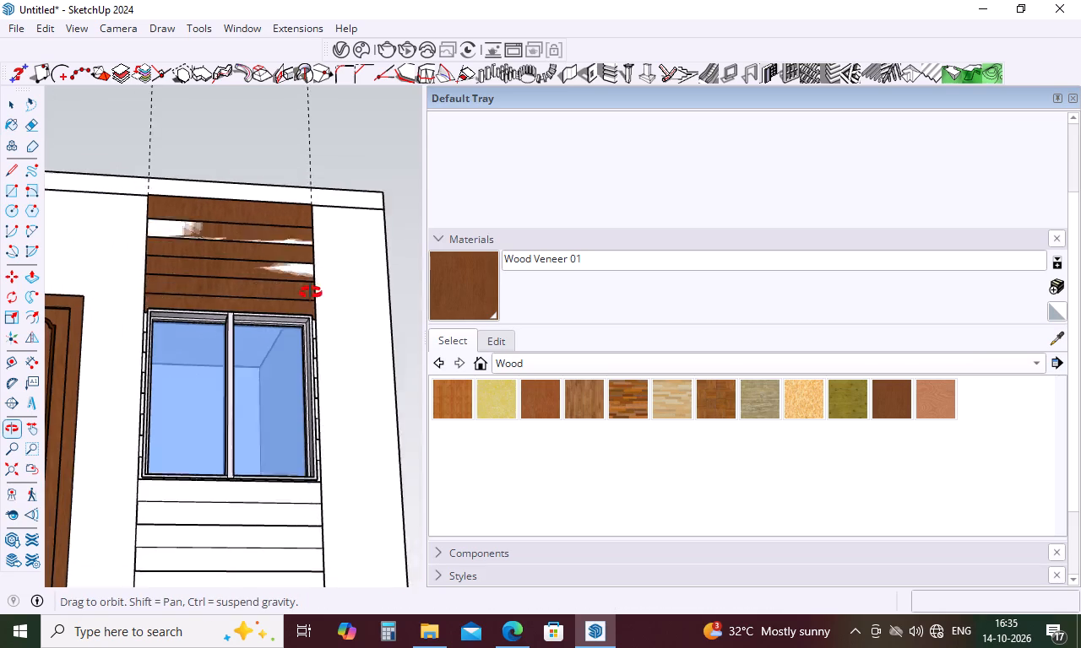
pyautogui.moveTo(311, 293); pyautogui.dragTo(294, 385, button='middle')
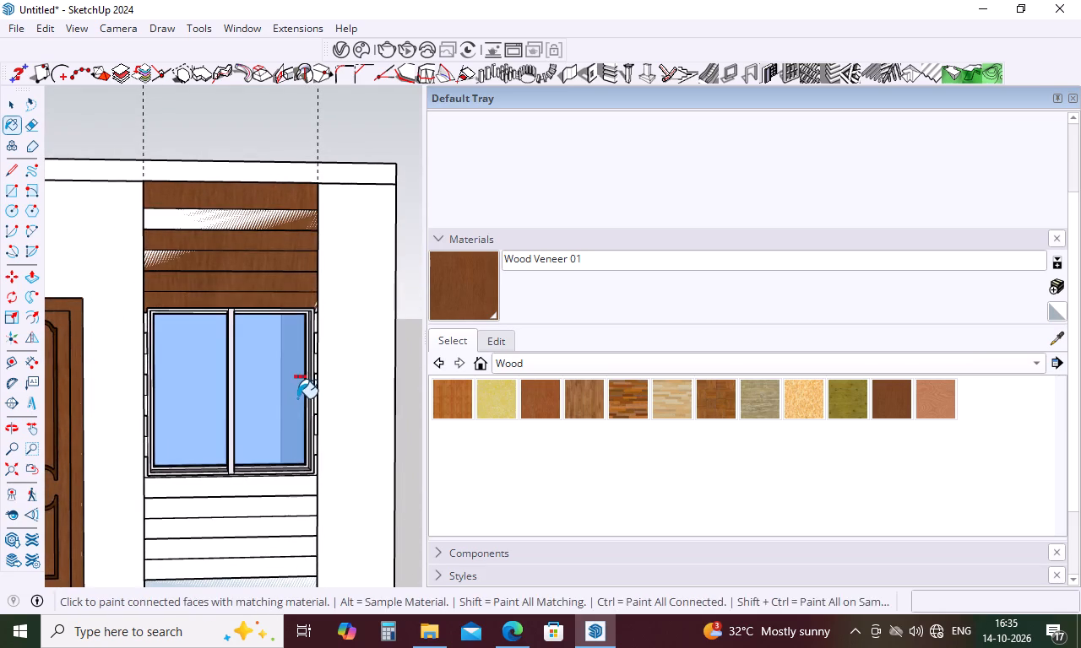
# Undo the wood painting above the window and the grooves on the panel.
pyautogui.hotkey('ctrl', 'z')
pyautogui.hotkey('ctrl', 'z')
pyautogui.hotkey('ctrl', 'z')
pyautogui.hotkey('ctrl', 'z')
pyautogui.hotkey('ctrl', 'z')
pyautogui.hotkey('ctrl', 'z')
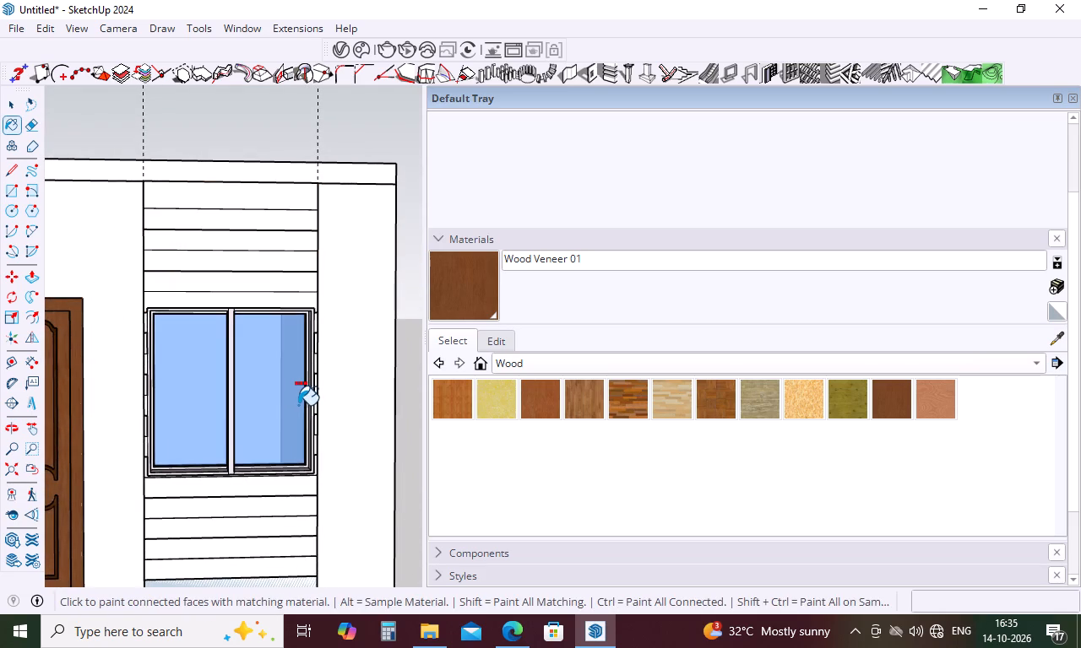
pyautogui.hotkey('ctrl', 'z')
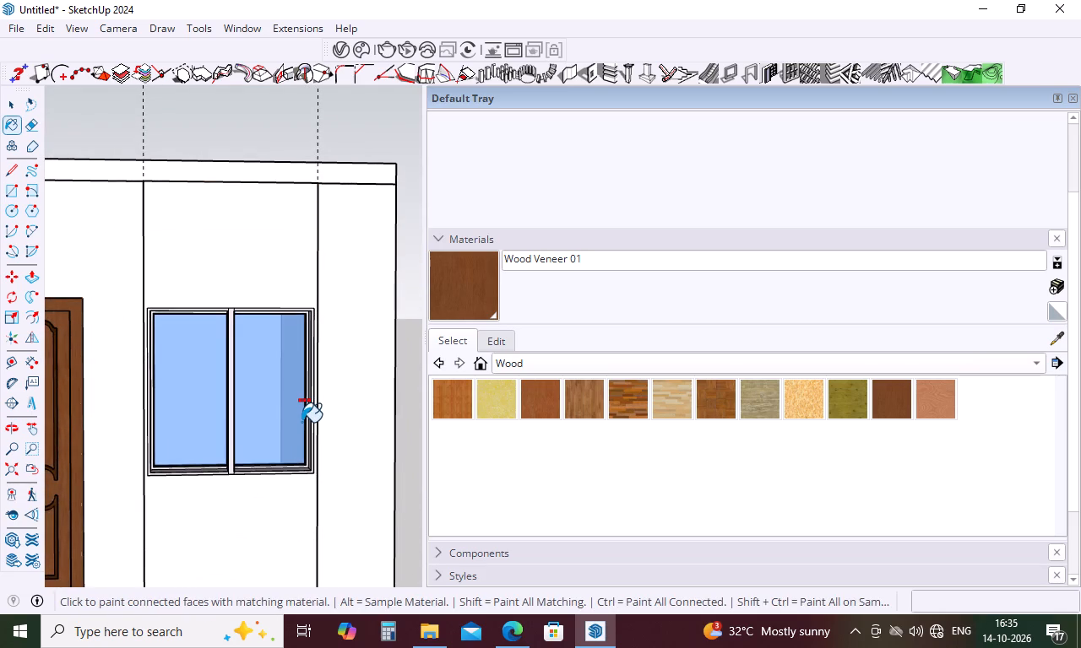
# Select the face of the panel around the window and Push/Pull it outward by 1".
pyautogui.press('space')
pyautogui.click(279, 277)
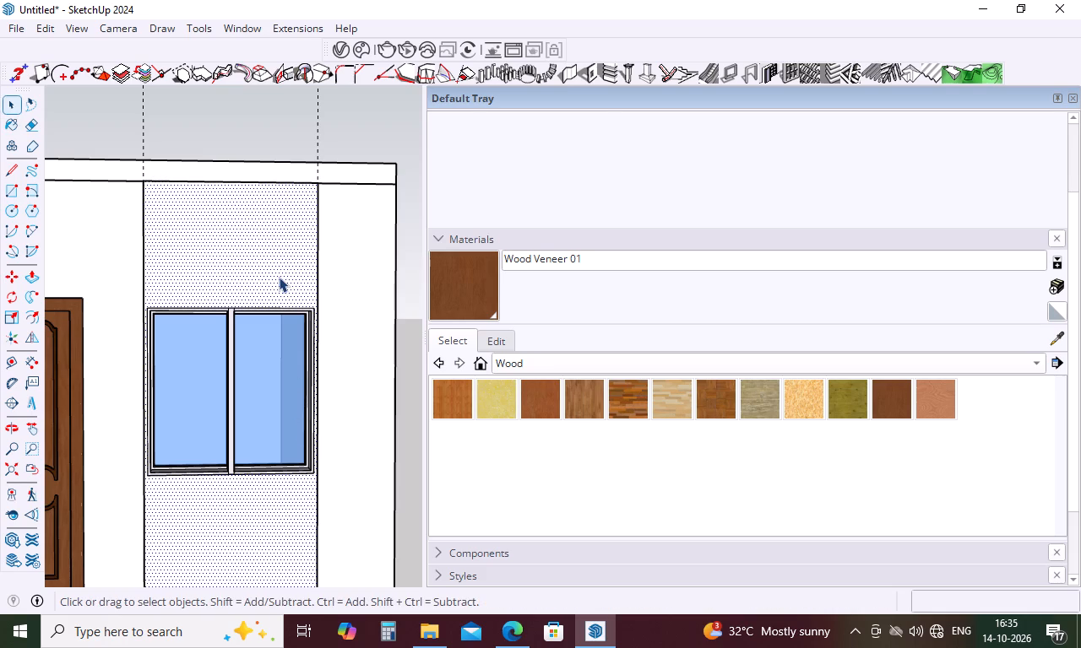
pyautogui.press('p')
pyautogui.click(258, 252)
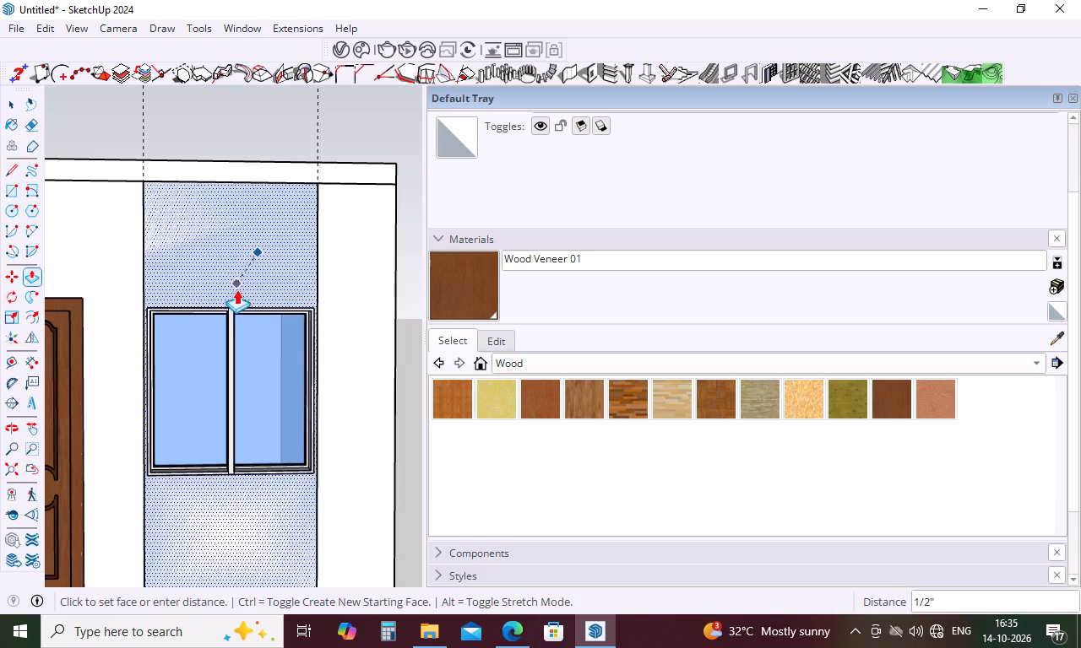
pyautogui.press('space')
pyautogui.moveTo(280, 227); pyautogui.dragTo(283, 251, button='middle')
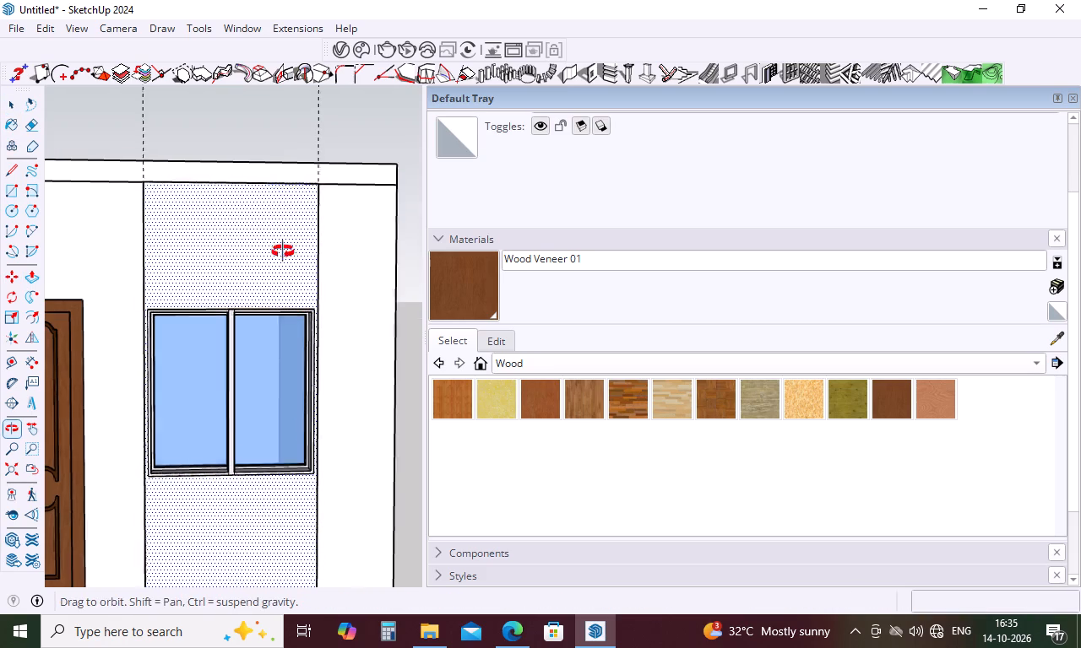
pyautogui.moveTo(283, 251); pyautogui.dragTo(285, 388, button='middle')
pyautogui.press('o')
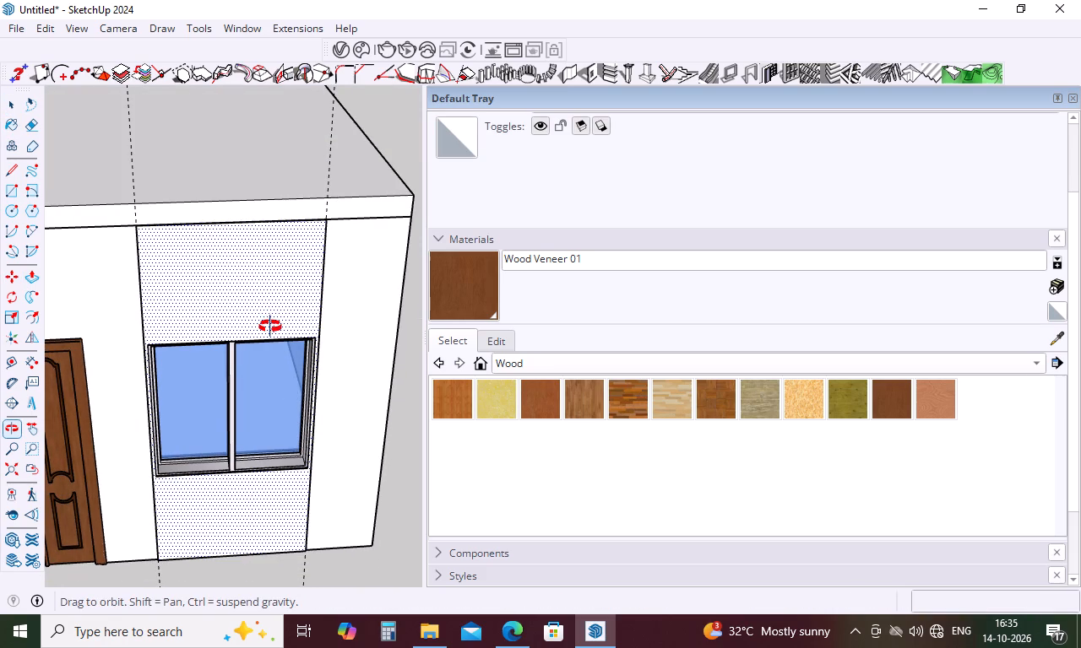
pyautogui.press('p')
pyautogui.click(257, 305)
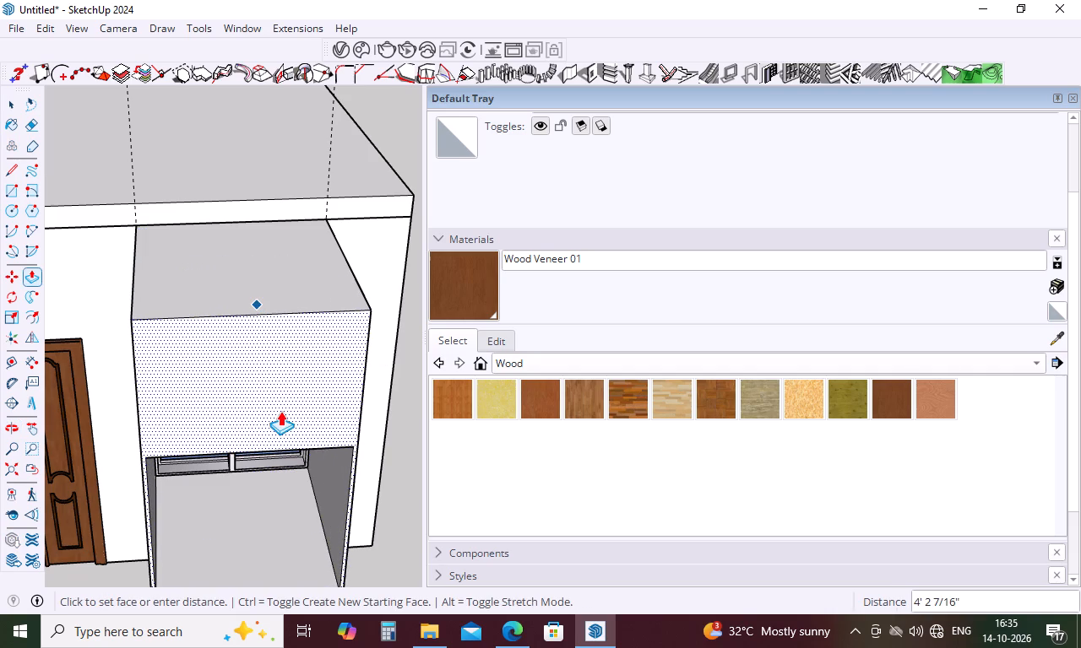
pyautogui.press('1')
pyautogui.press('Return')
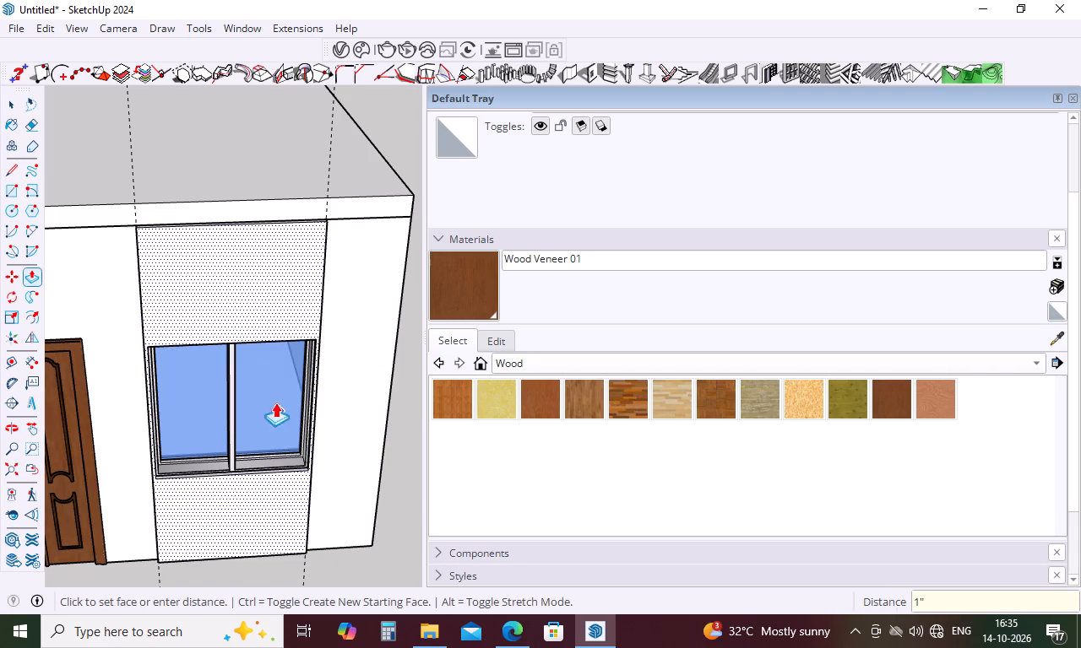
# Examine the thickened panel's side edge and its fit around the window frame.
pyautogui.moveTo(176, 359); pyautogui.dragTo(290, 262, button='middle')
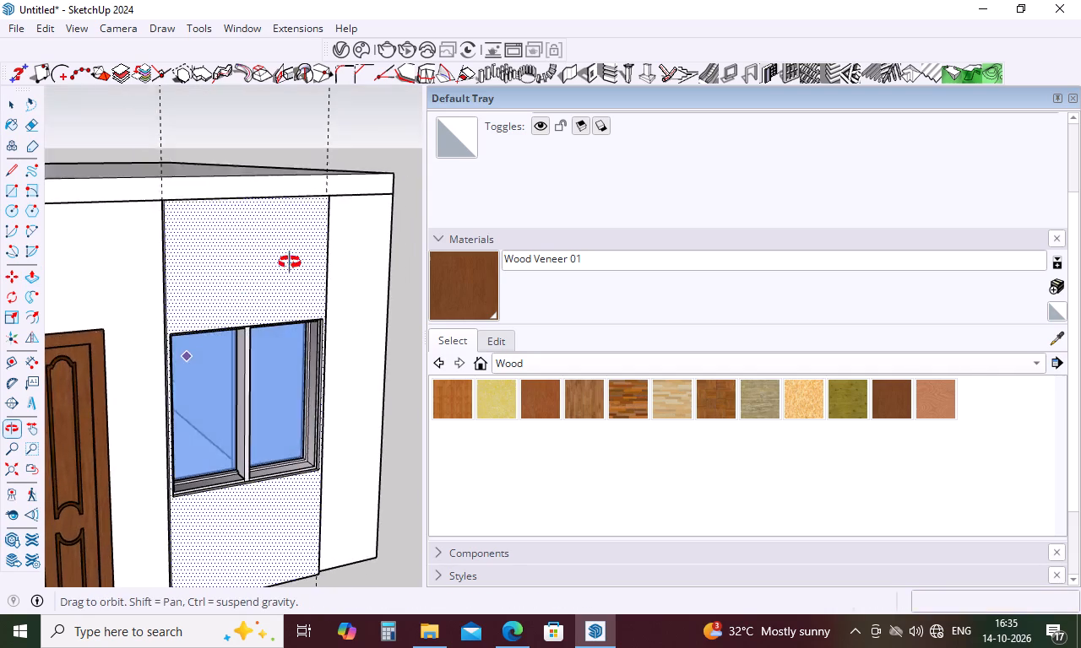
pyautogui.moveTo(290, 262); pyautogui.dragTo(301, 255, button='middle')
pyautogui.scroll(19, 177, 342)
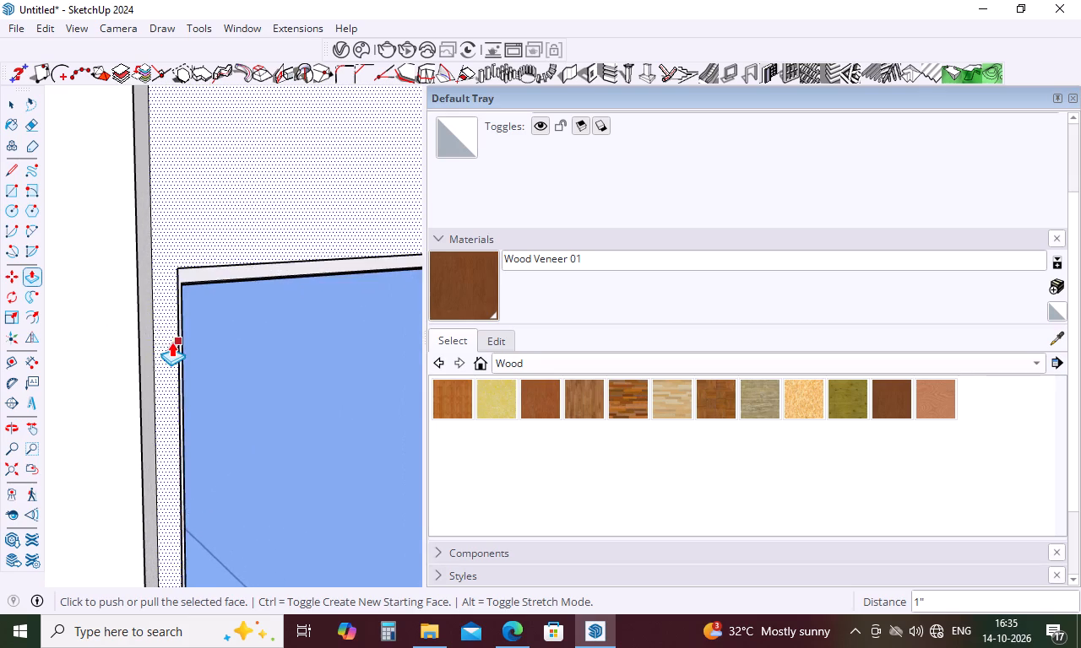
pyautogui.scroll(5, 171, 332)
pyautogui.moveTo(173, 322); pyautogui.dragTo(3, 256, button='middle')
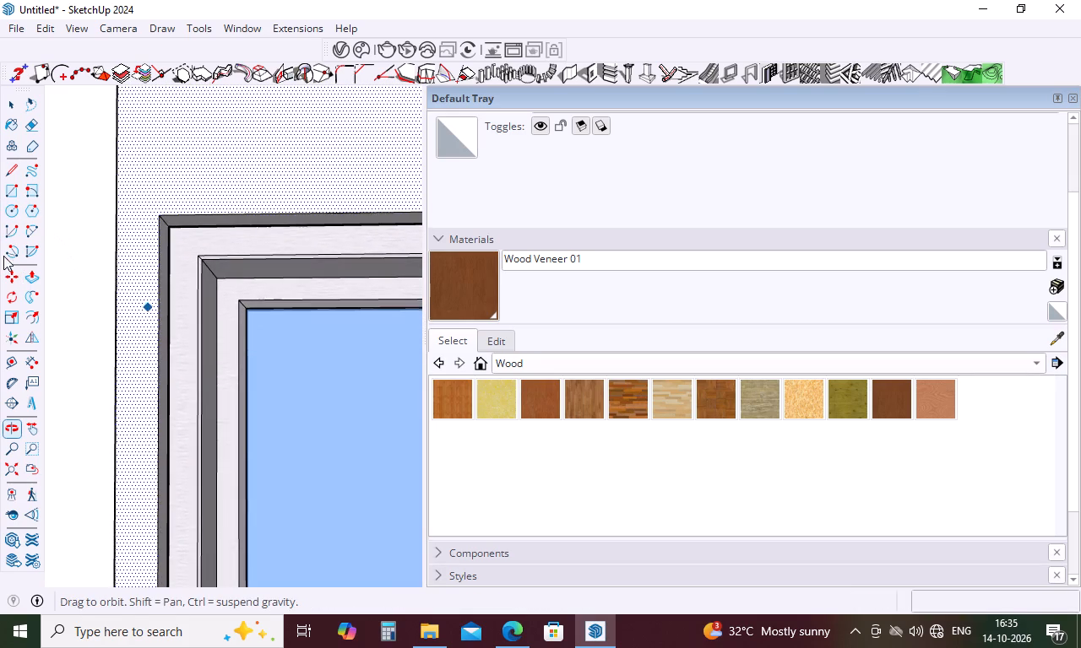
pyautogui.moveTo(3, 256); pyautogui.dragTo(0, 247, button='middle')
pyautogui.scroll(-8, 179, 267)
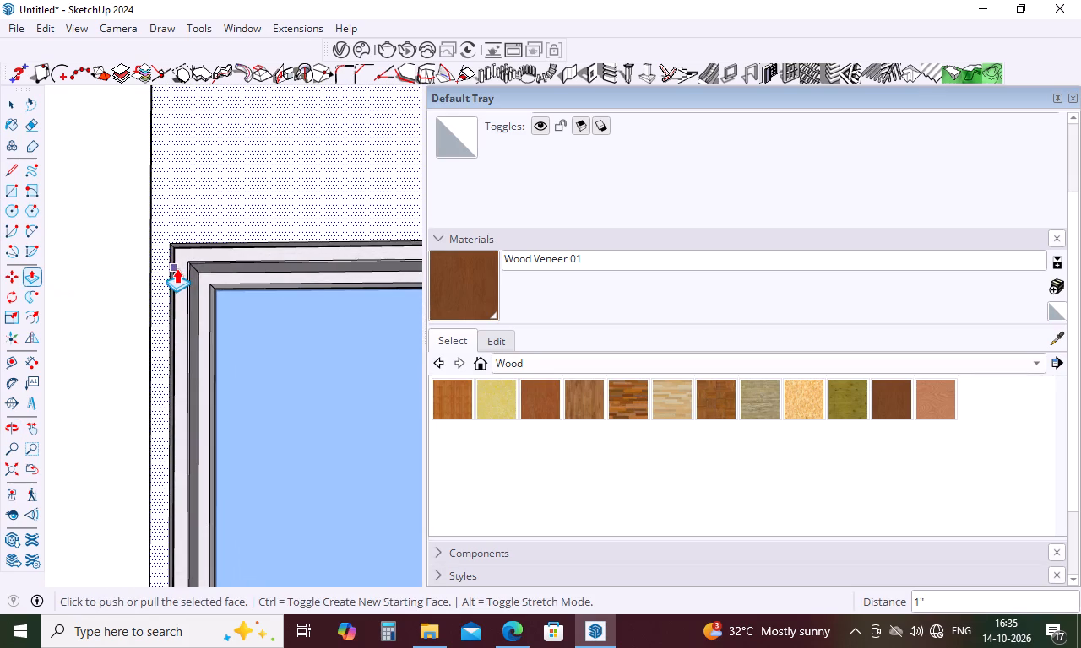
pyautogui.scroll(-12, 160, 267)
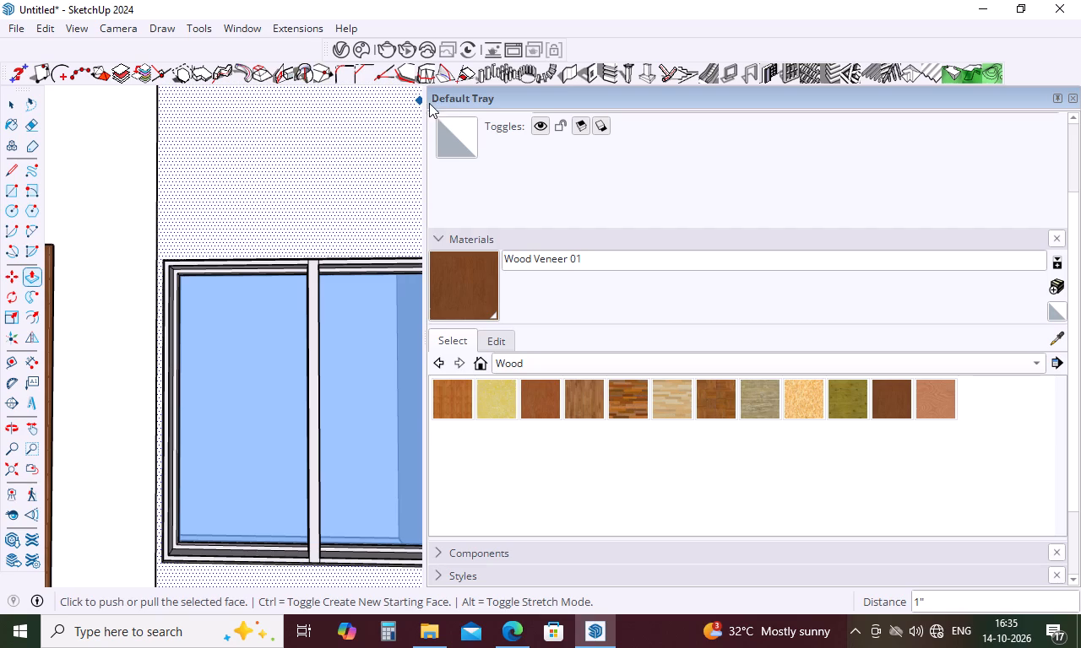
# Create 10 grooves, 6" wide, 1/2" deep and spaced 11 13/16", from the panel's bottom corner nearest the door, accepting softened edges.
pyautogui.click(610, 65)
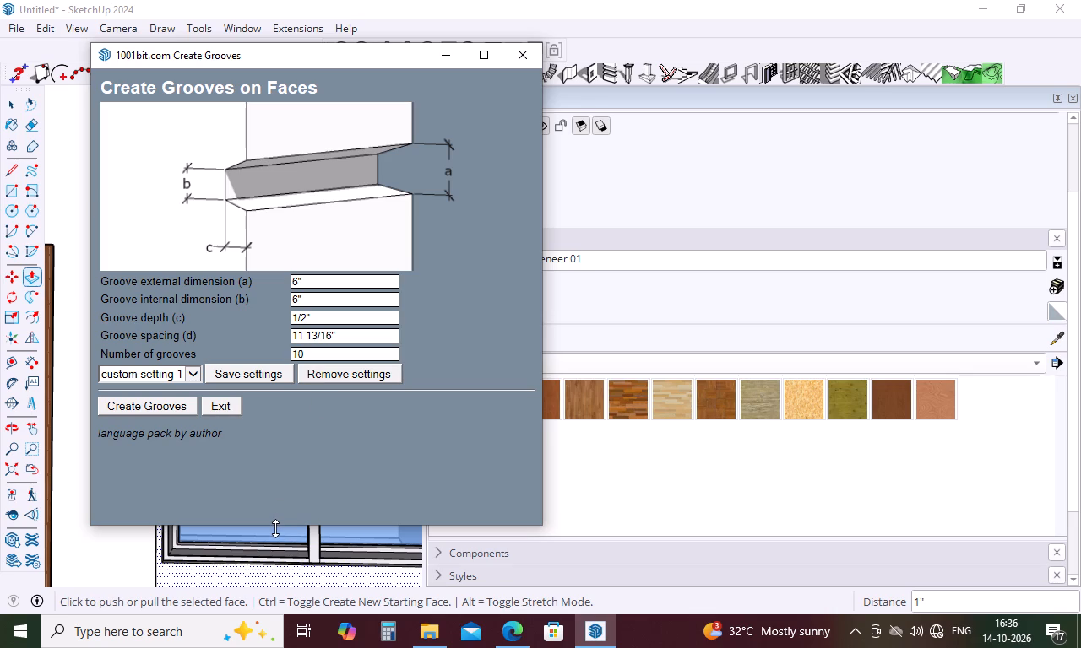
pyautogui.click(166, 409)
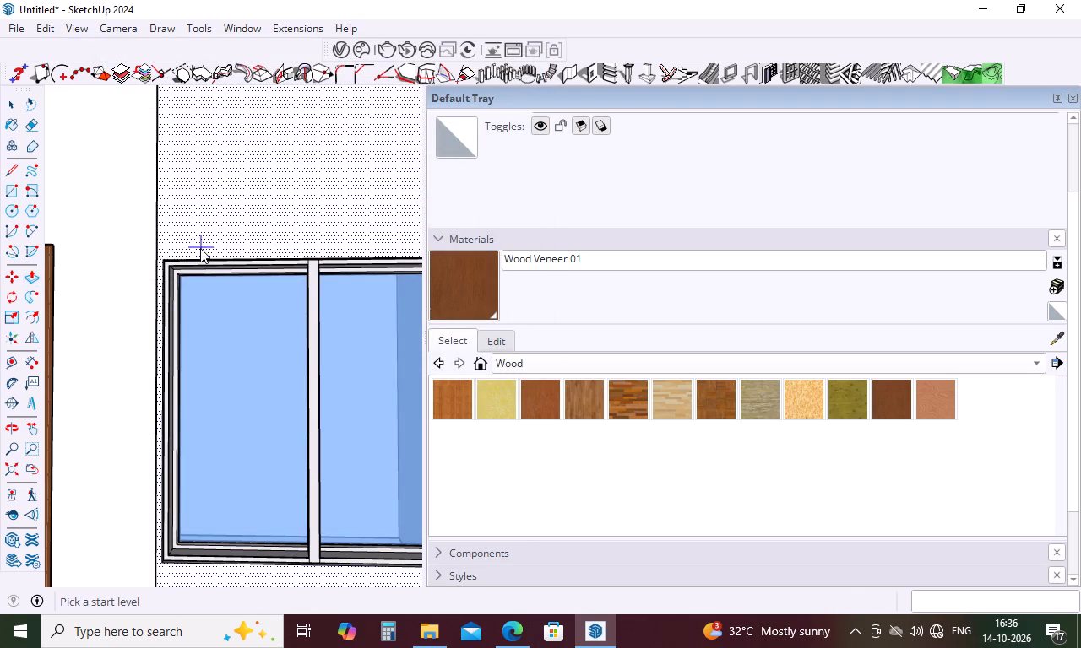
pyautogui.scroll(-6, 177, 264)
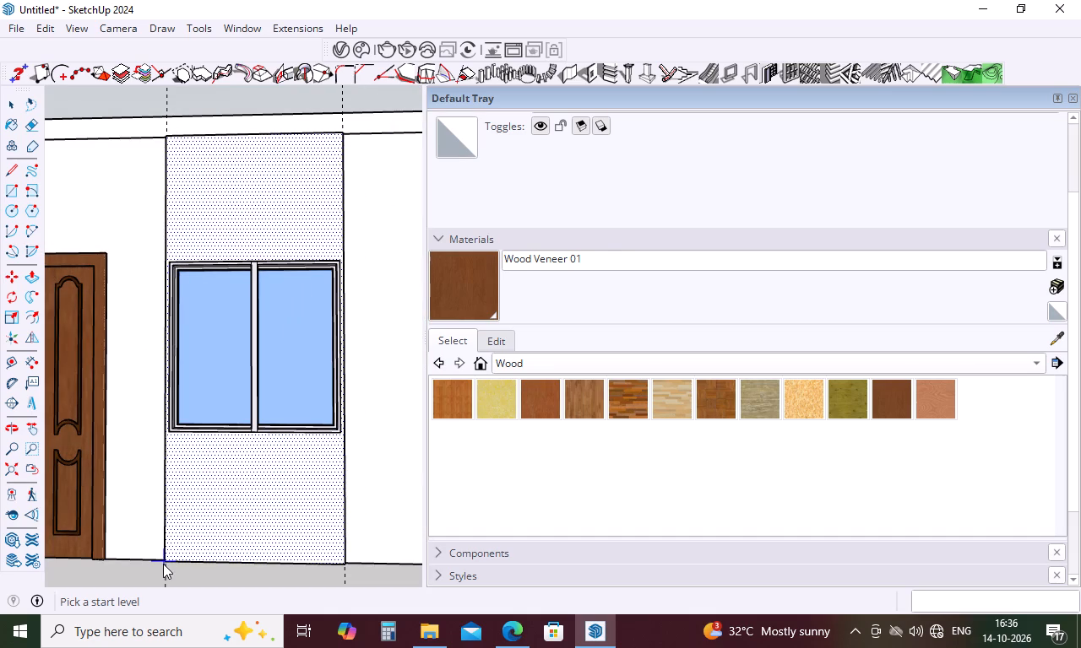
pyautogui.click(163, 564)
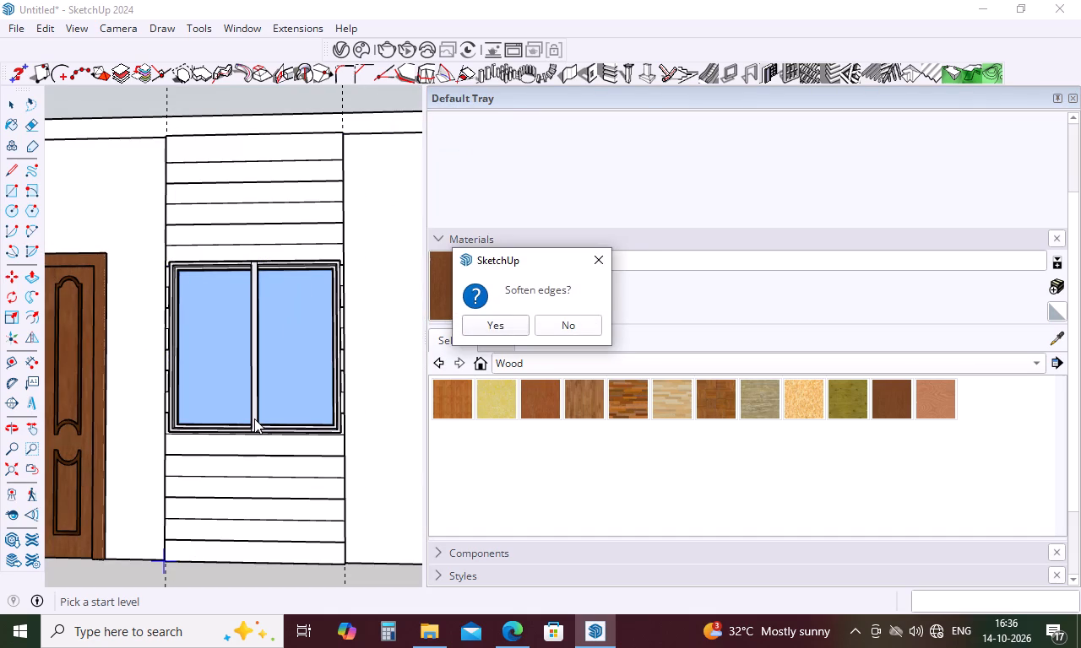
pyautogui.press('space')
# Paint the grooved boards above the window with Wood Veneer 01.
pyautogui.click(894, 401)
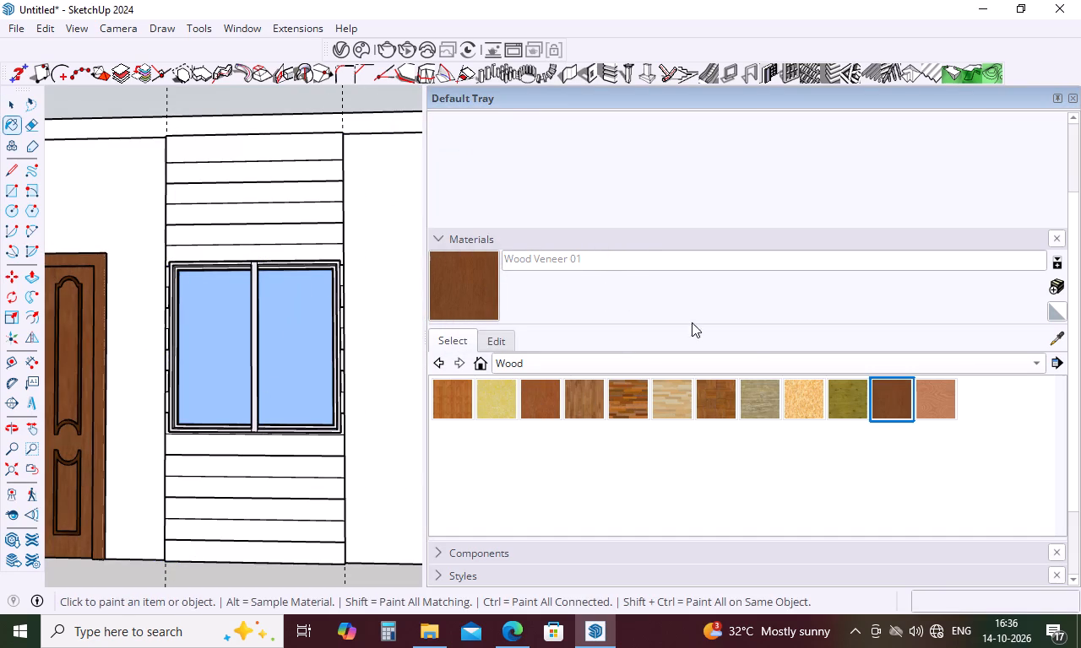
pyautogui.click(319, 149)
pyautogui.click(320, 173)
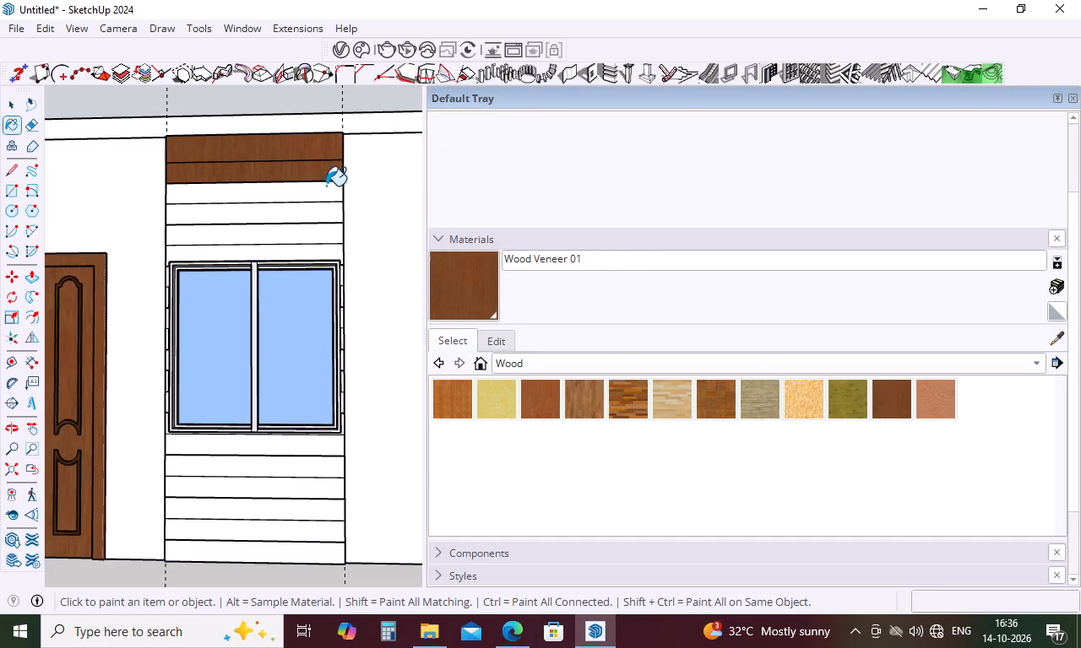
pyautogui.click(328, 189)
pyautogui.click(329, 214)
pyautogui.click(332, 234)
pyautogui.click(333, 251)
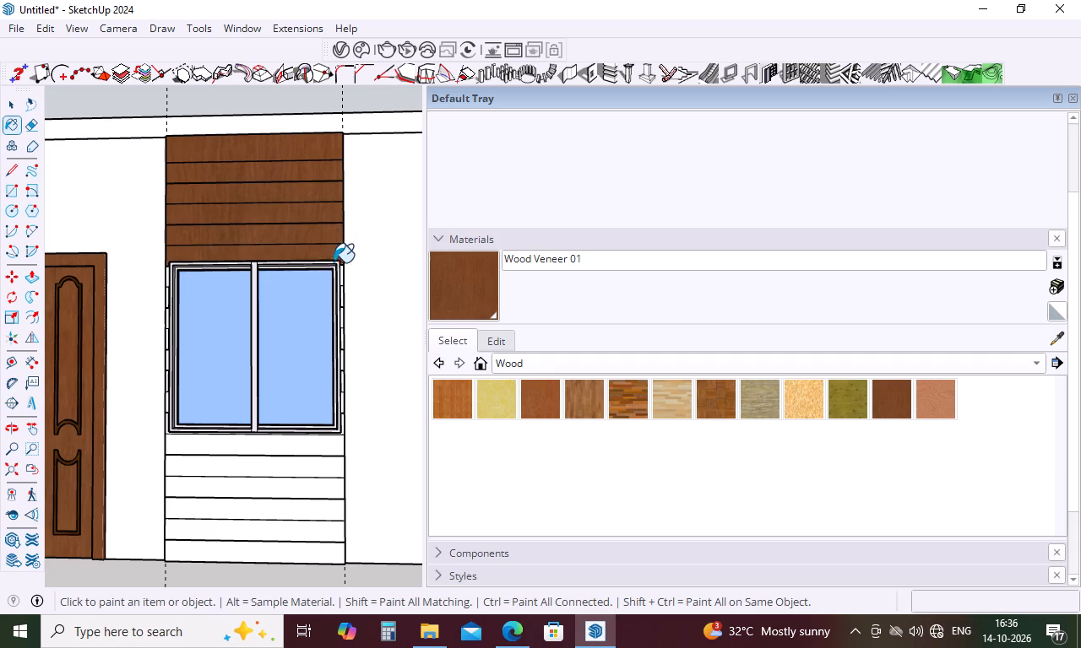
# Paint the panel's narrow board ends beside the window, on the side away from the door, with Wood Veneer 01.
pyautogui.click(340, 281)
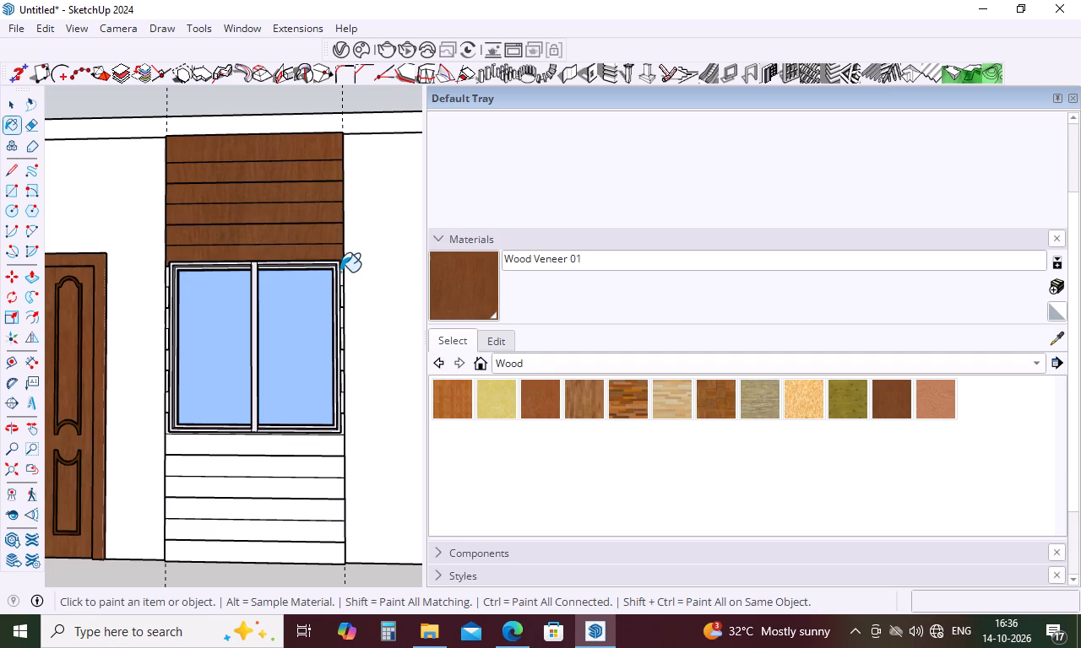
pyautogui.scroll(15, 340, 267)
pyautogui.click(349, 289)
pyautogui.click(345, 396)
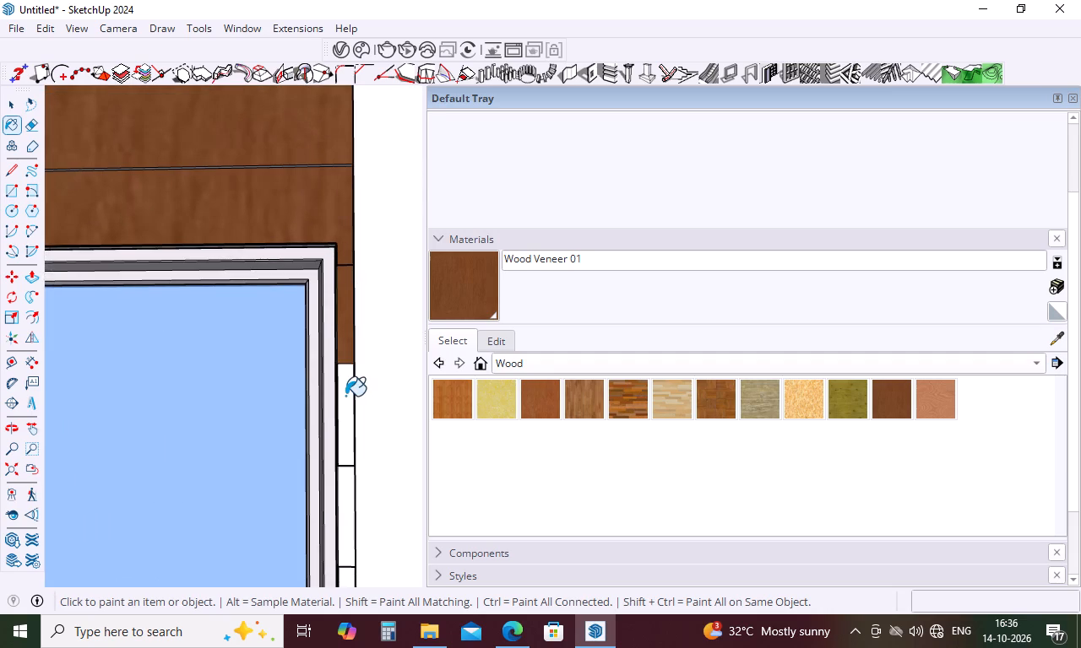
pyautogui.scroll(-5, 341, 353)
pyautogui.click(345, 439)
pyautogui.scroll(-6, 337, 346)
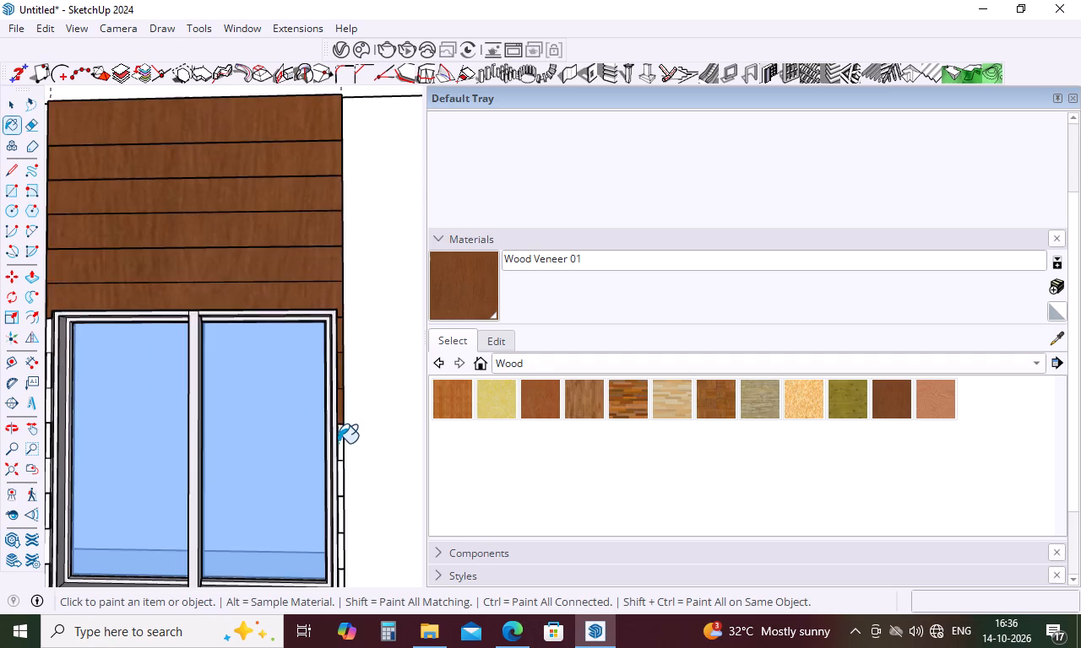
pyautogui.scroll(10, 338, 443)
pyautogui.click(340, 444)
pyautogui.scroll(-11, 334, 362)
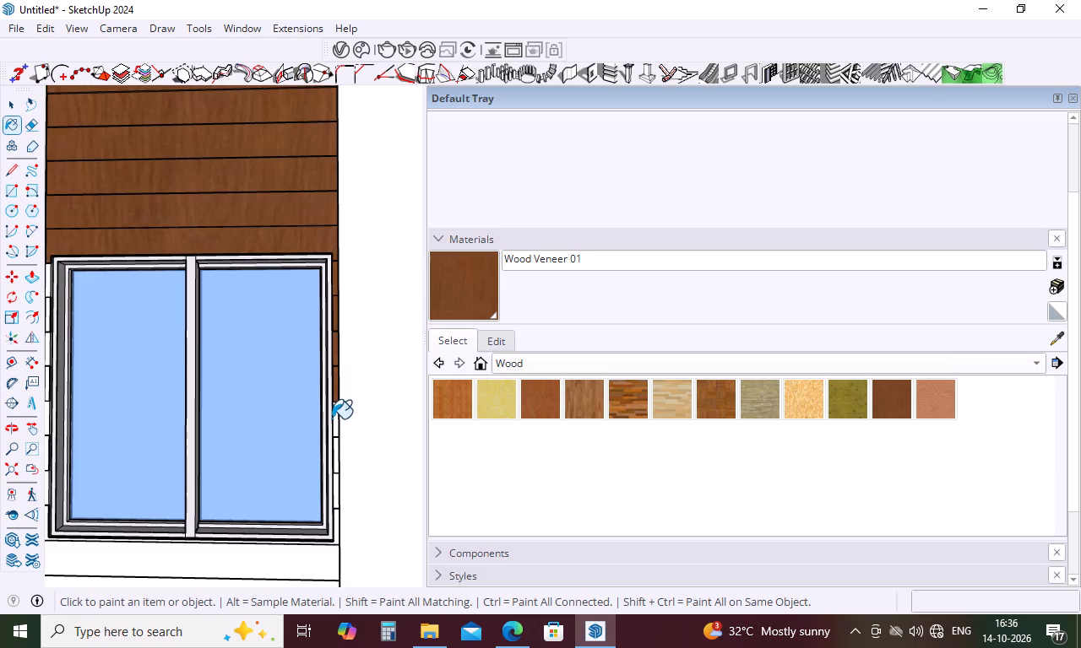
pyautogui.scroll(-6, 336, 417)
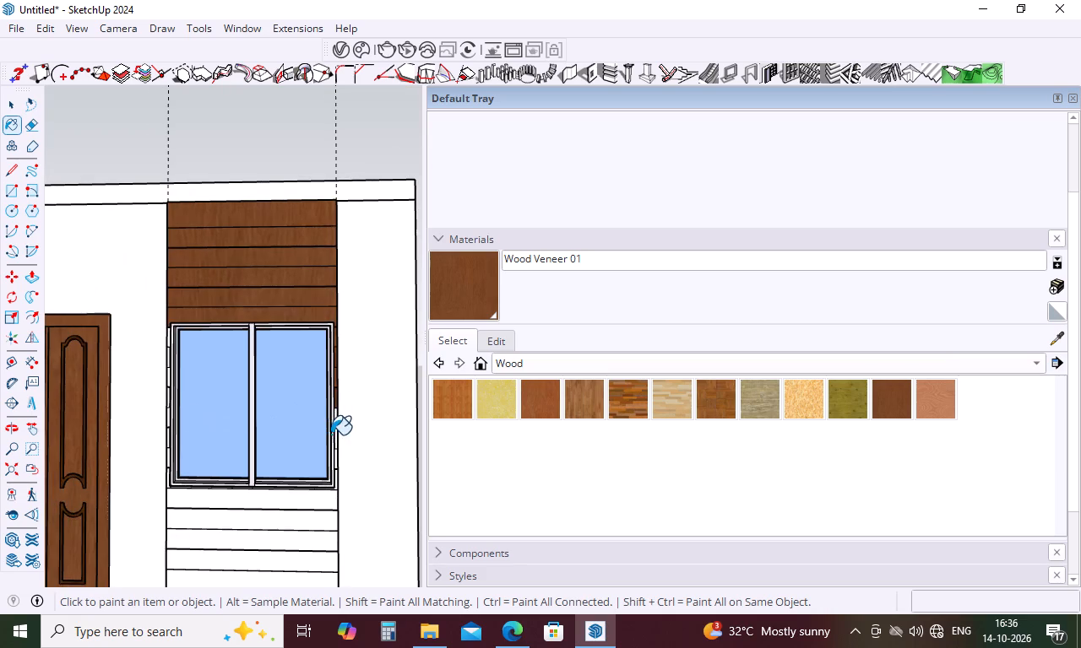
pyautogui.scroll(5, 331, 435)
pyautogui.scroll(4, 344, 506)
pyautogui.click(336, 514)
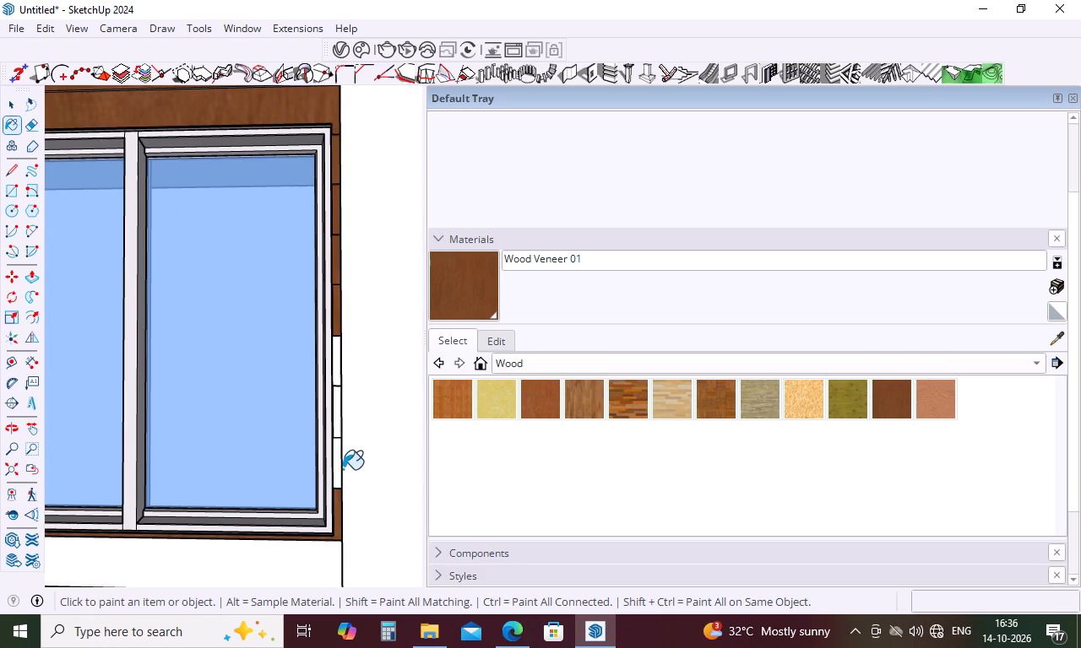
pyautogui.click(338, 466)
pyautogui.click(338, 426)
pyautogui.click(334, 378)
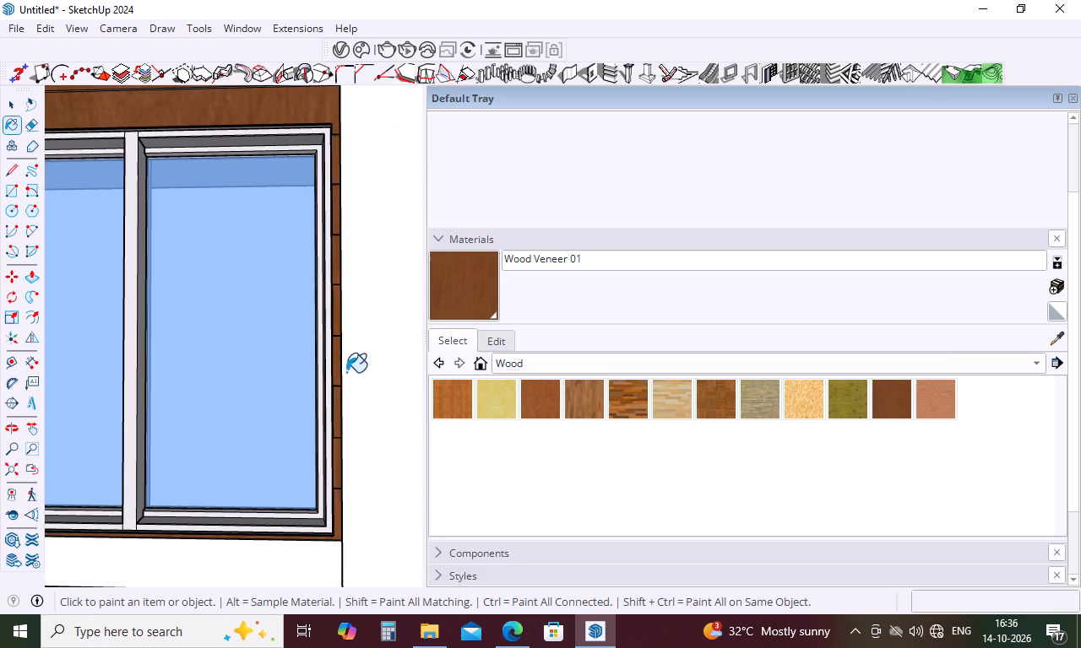
# Paint the grooved boards below the window with Wood Veneer 01.
pyautogui.scroll(-4, 355, 370)
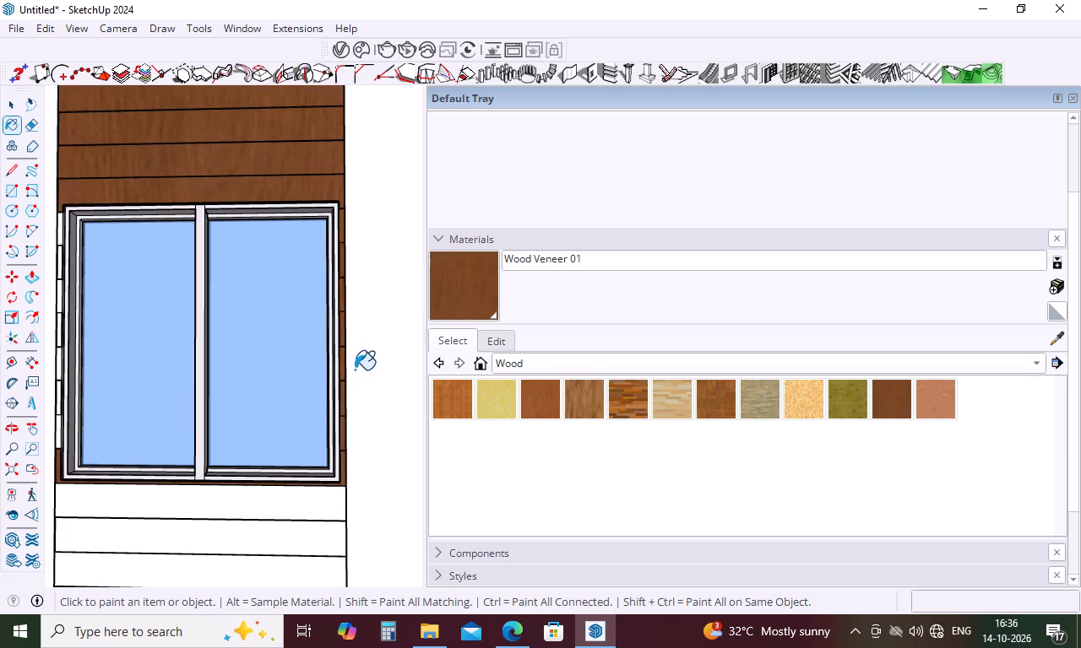
pyautogui.scroll(-7, 355, 370)
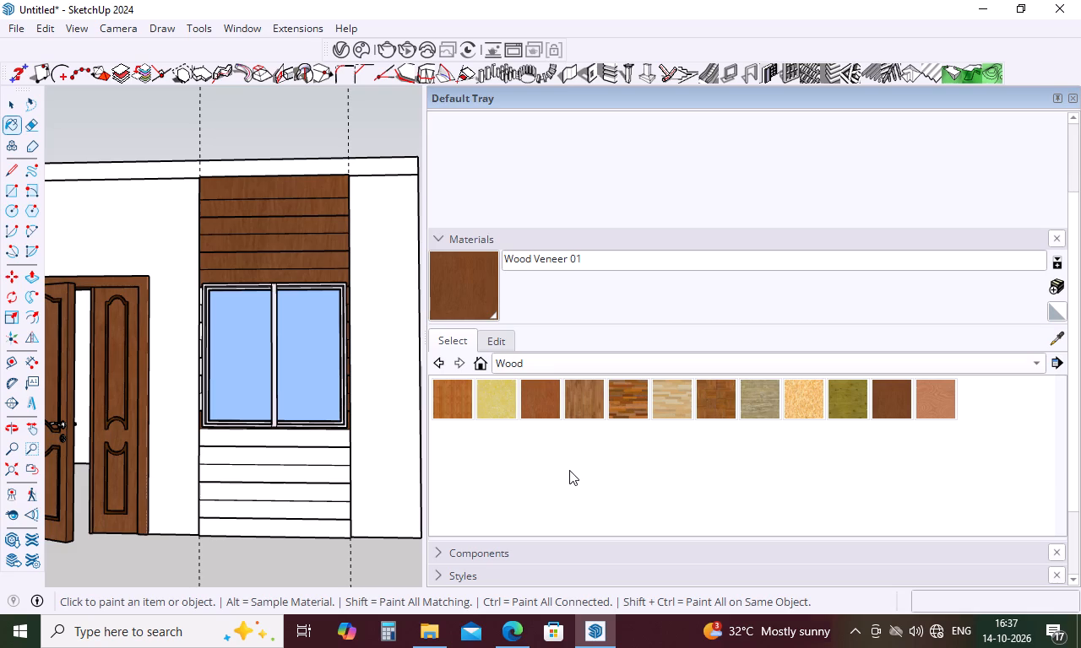
pyautogui.scroll(4, 305, 430)
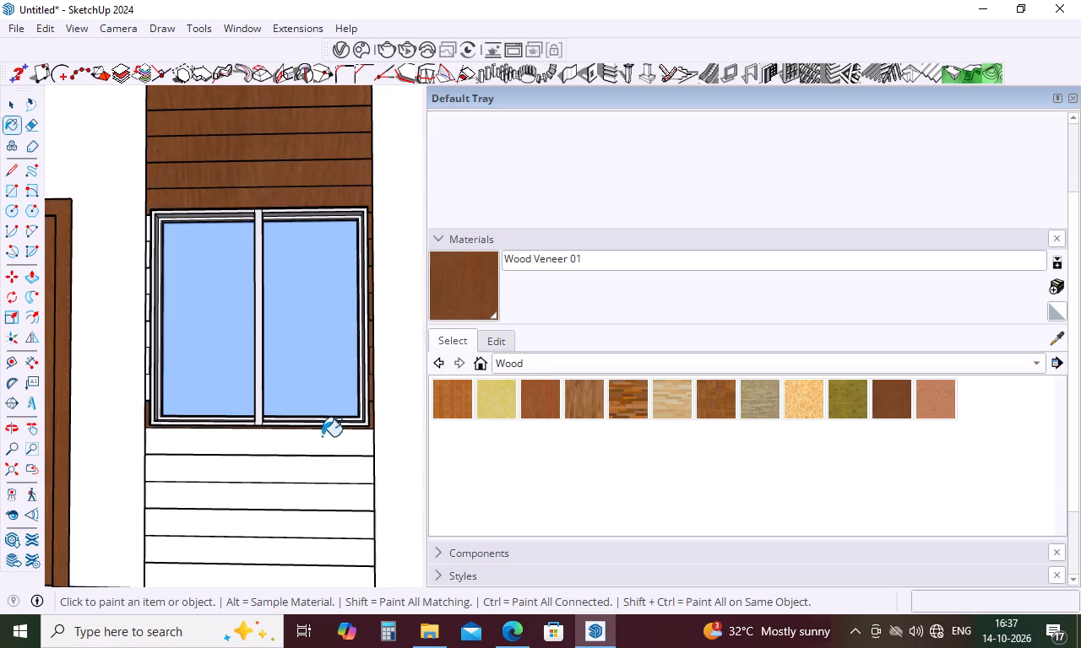
pyautogui.click(335, 439)
pyautogui.click(350, 469)
pyautogui.click(356, 497)
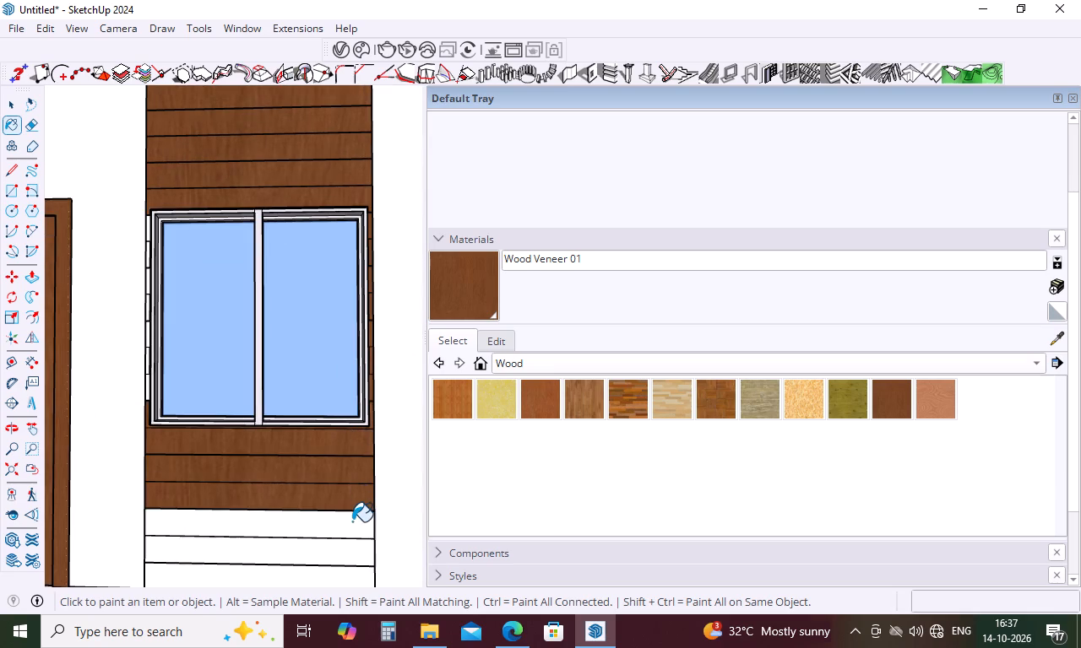
pyautogui.click(352, 521)
pyautogui.click(356, 565)
pyautogui.scroll(-4, 358, 431)
pyautogui.scroll(4, 345, 557)
pyautogui.click(372, 521)
pyautogui.click(369, 499)
pyautogui.scroll(-5, 369, 499)
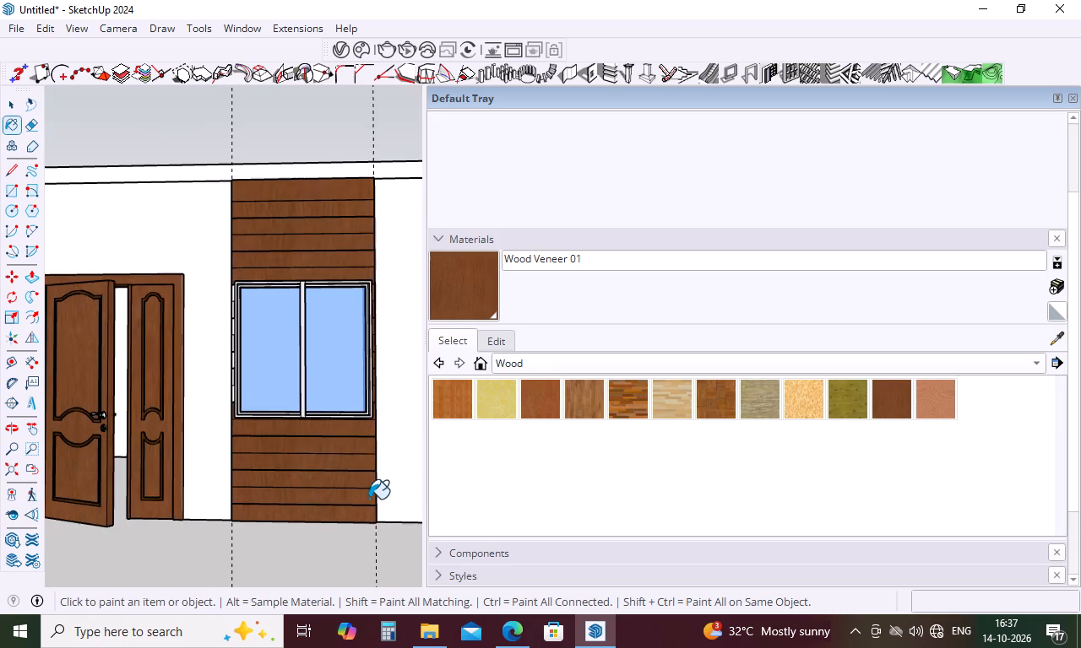
# Paint the narrow board ends between the window frame and the panel's door-side edge with Wood Veneer 01.
pyautogui.scroll(5, 218, 321)
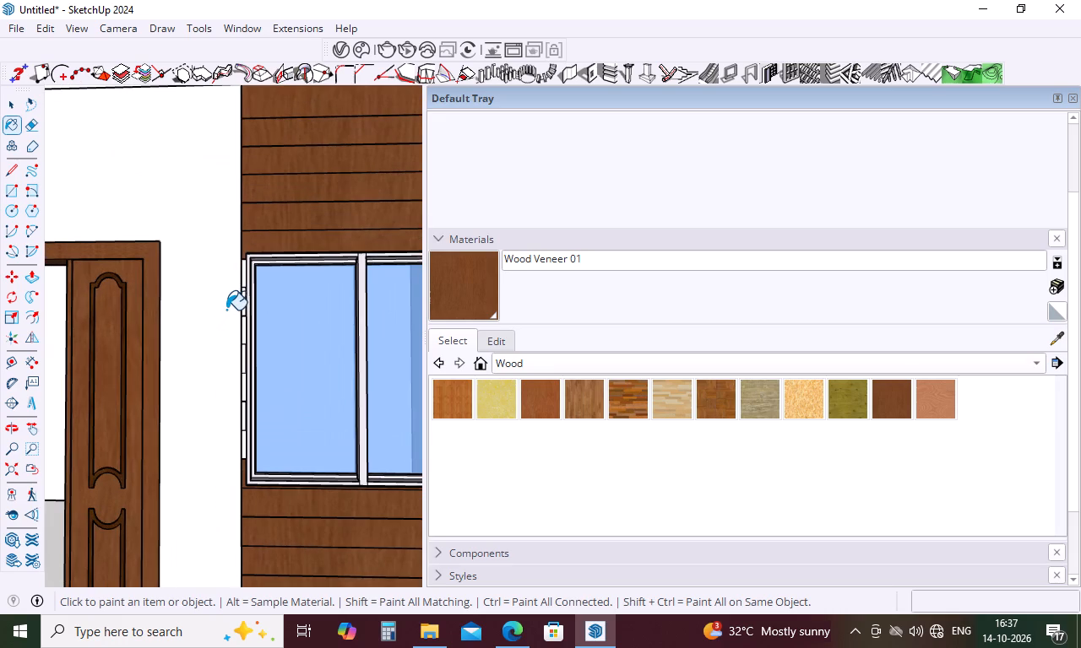
pyautogui.scroll(4, 226, 310)
pyautogui.click(252, 265)
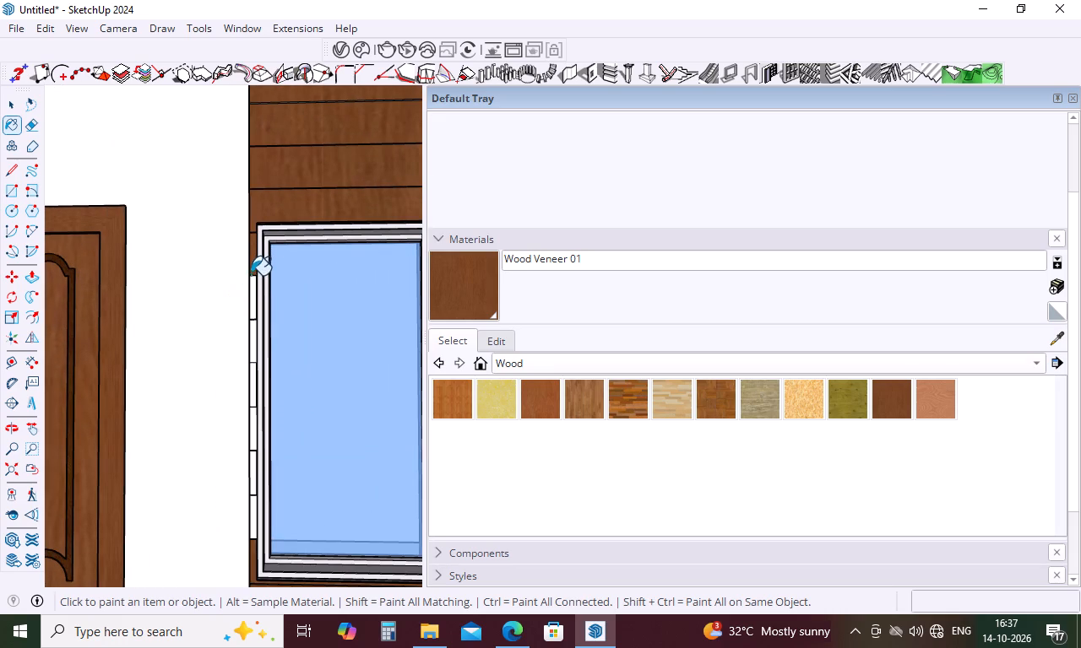
pyautogui.click(251, 287)
pyautogui.click(252, 332)
pyautogui.click(251, 383)
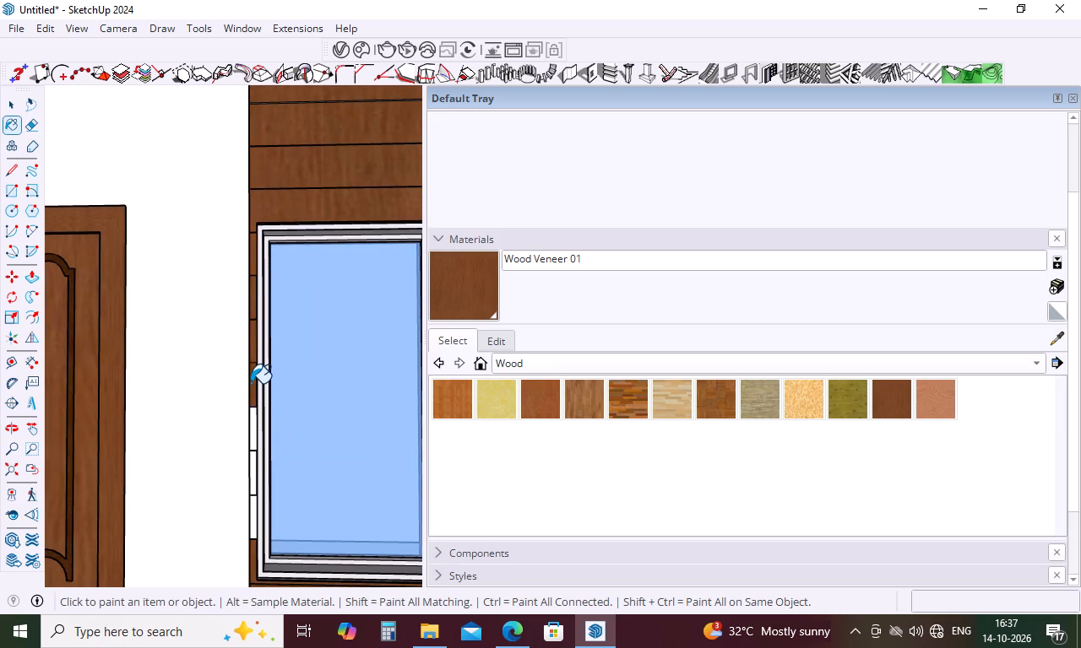
pyautogui.click(253, 435)
pyautogui.click(252, 468)
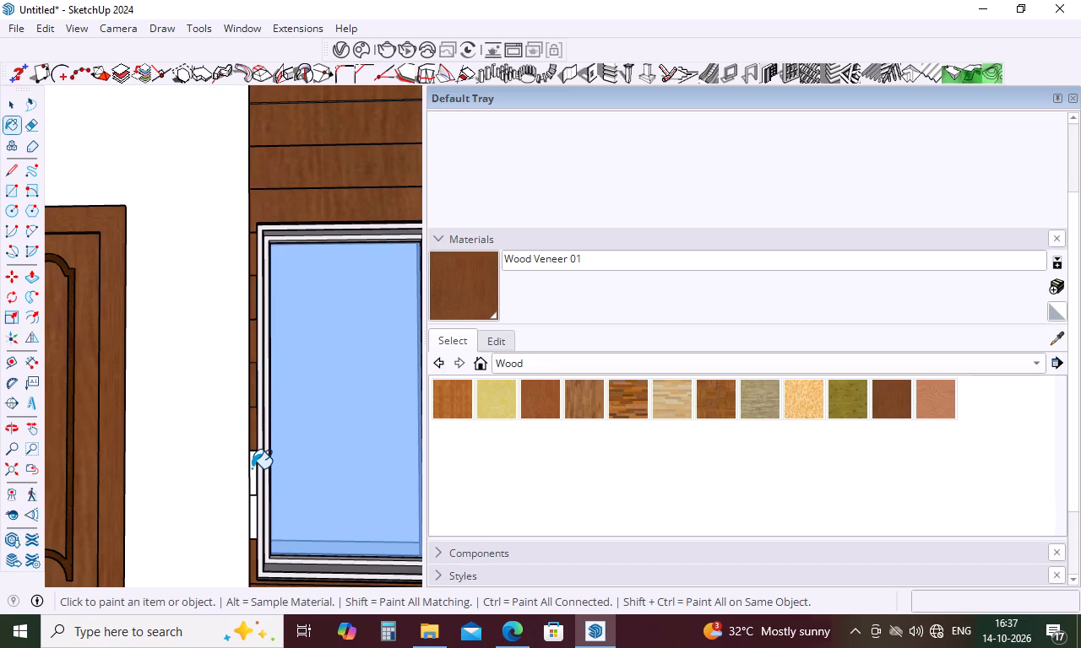
pyautogui.click(253, 511)
# Compare the painted window panel with the wood panels in the reference image.
pyautogui.scroll(-14, 204, 415)
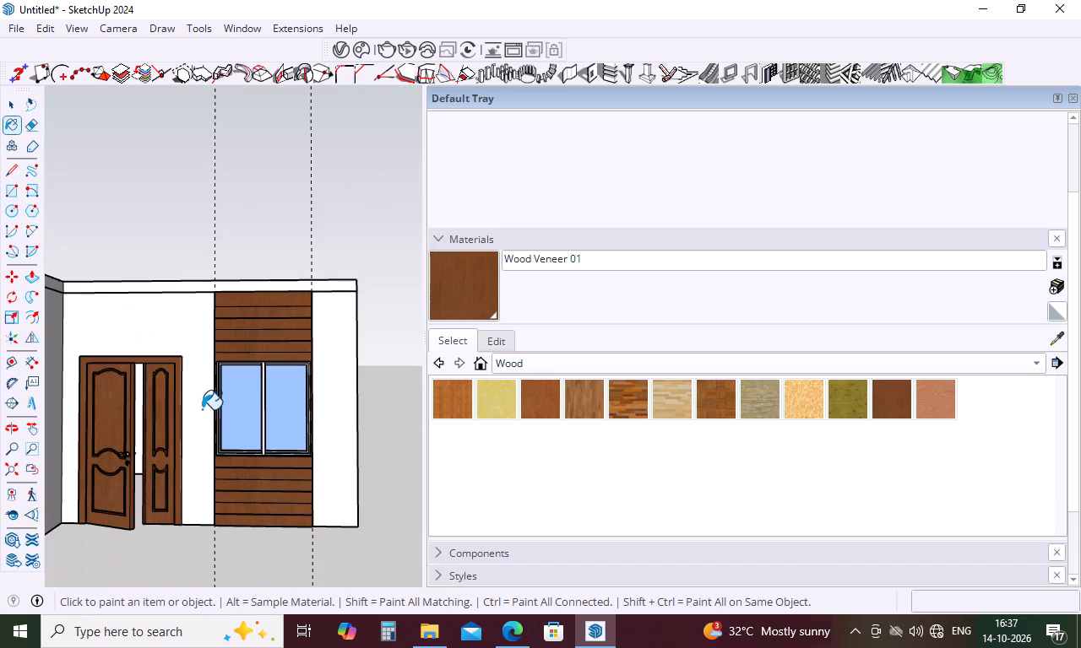
pyautogui.press('space')
pyautogui.click(368, 451)
pyautogui.scroll(-15, 390, 429)
pyautogui.scroll(12, 186, 412)
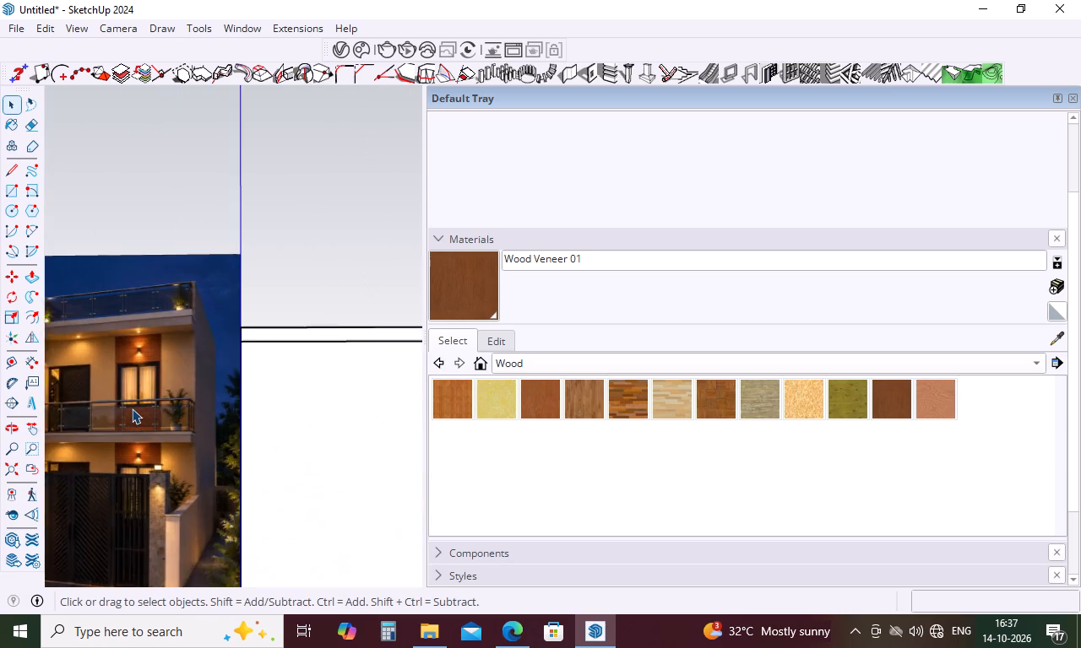
pyautogui.scroll(2, 132, 408)
pyautogui.scroll(-13, 132, 408)
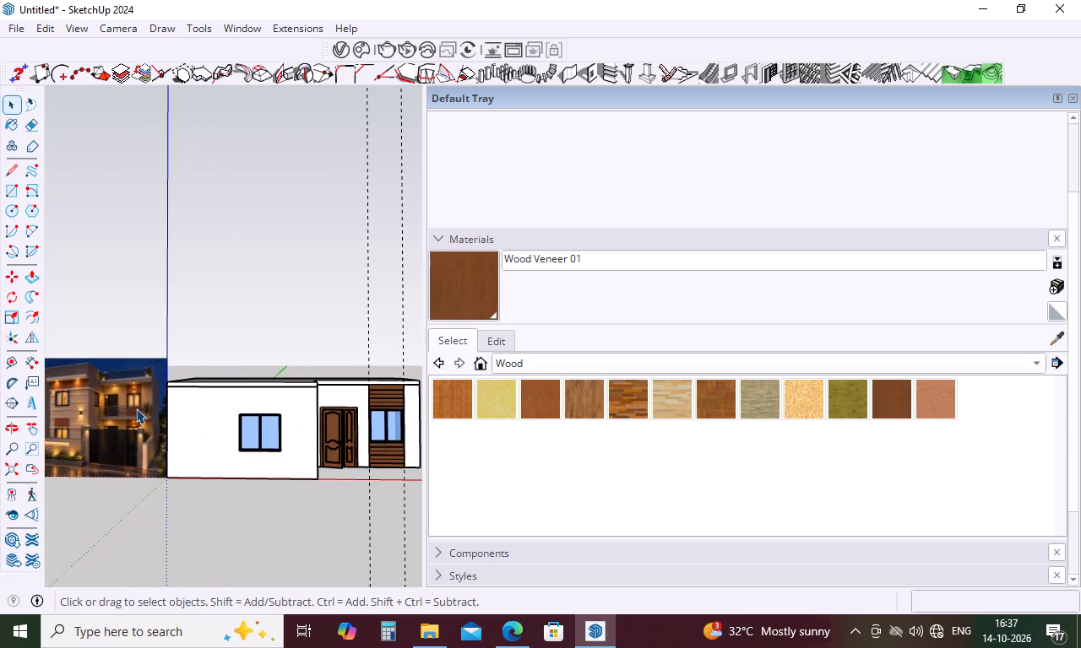
# Repaint the grooved boards above the window with Wood Cherry Original.
pyautogui.click(550, 399)
pyautogui.scroll(19, 377, 388)
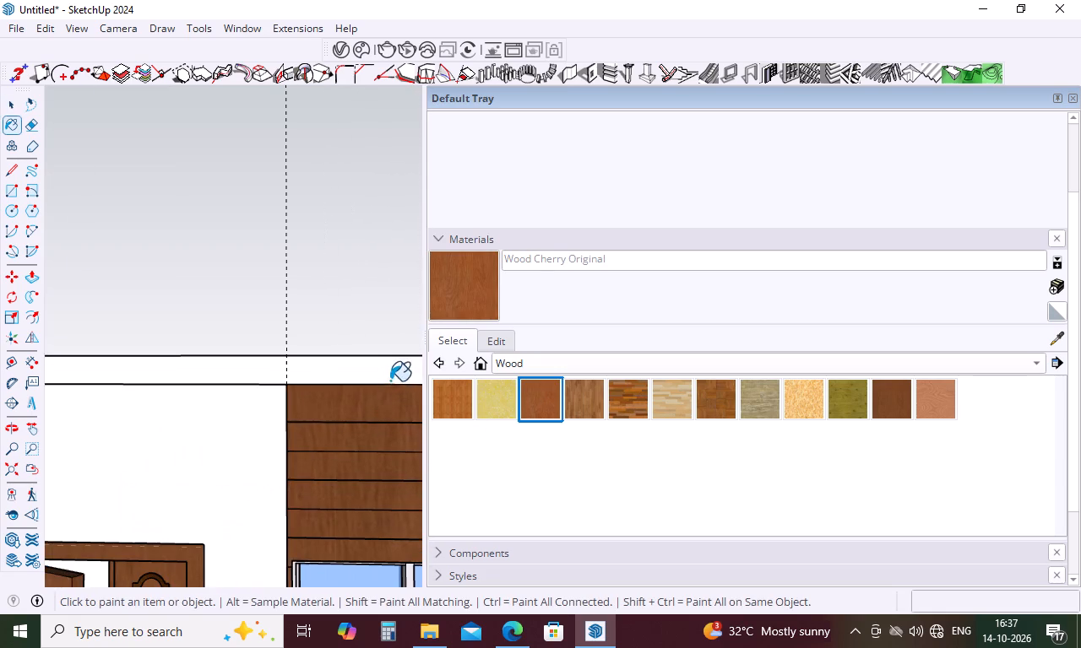
pyautogui.click(377, 402)
pyautogui.scroll(-4, 213, 375)
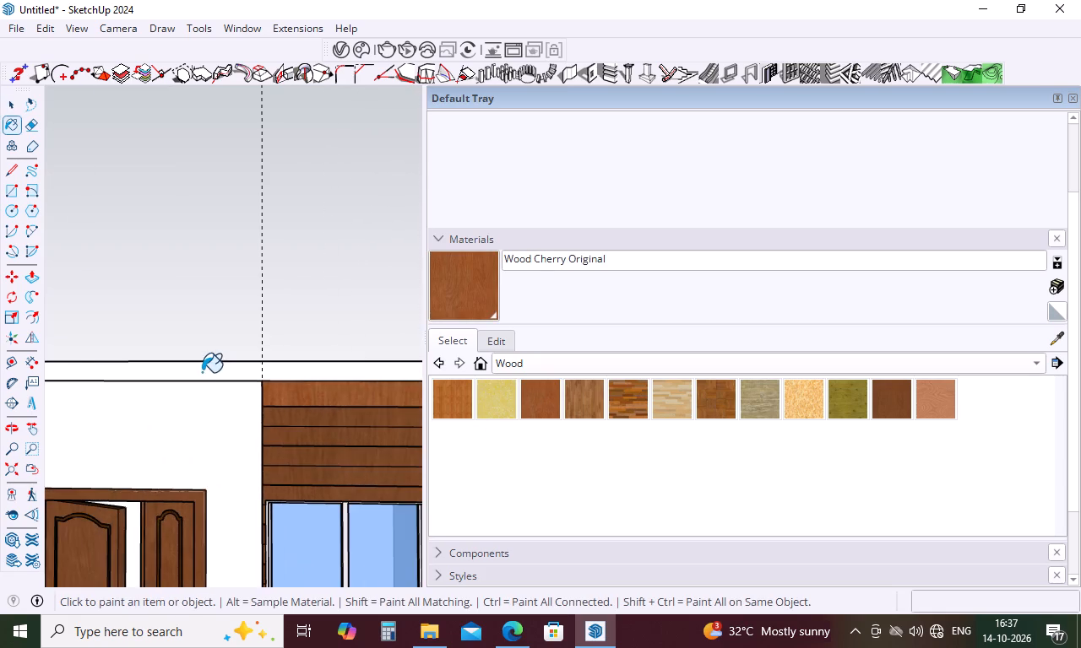
pyautogui.scroll(-5, 201, 372)
pyautogui.scroll(9, 348, 393)
pyautogui.click(322, 411)
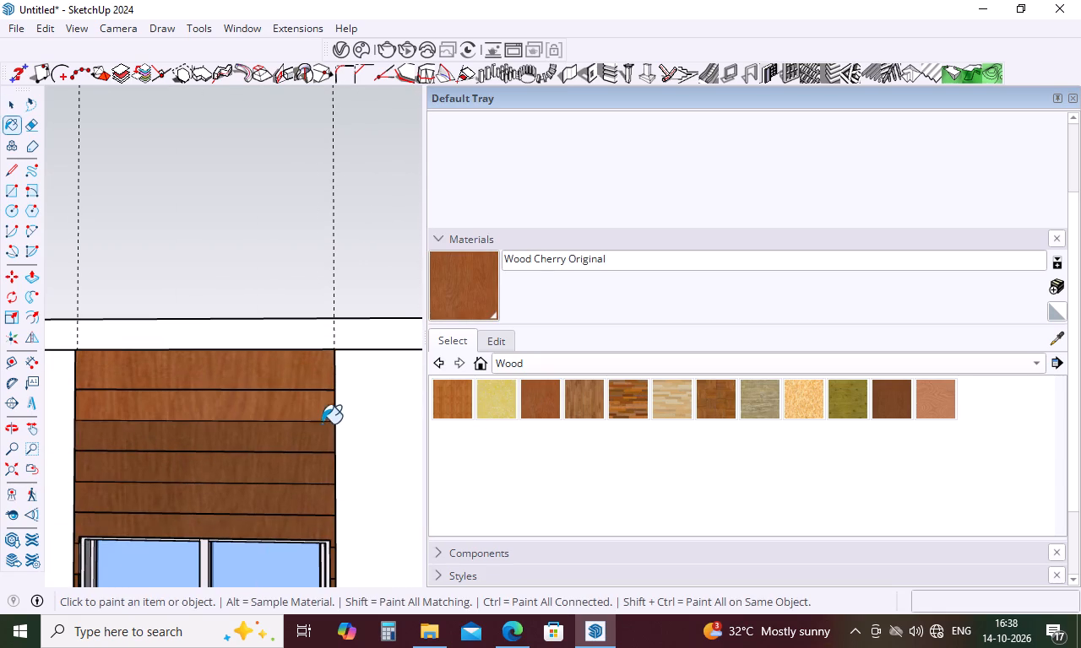
pyautogui.click(322, 434)
pyautogui.click(323, 440)
pyautogui.click(324, 469)
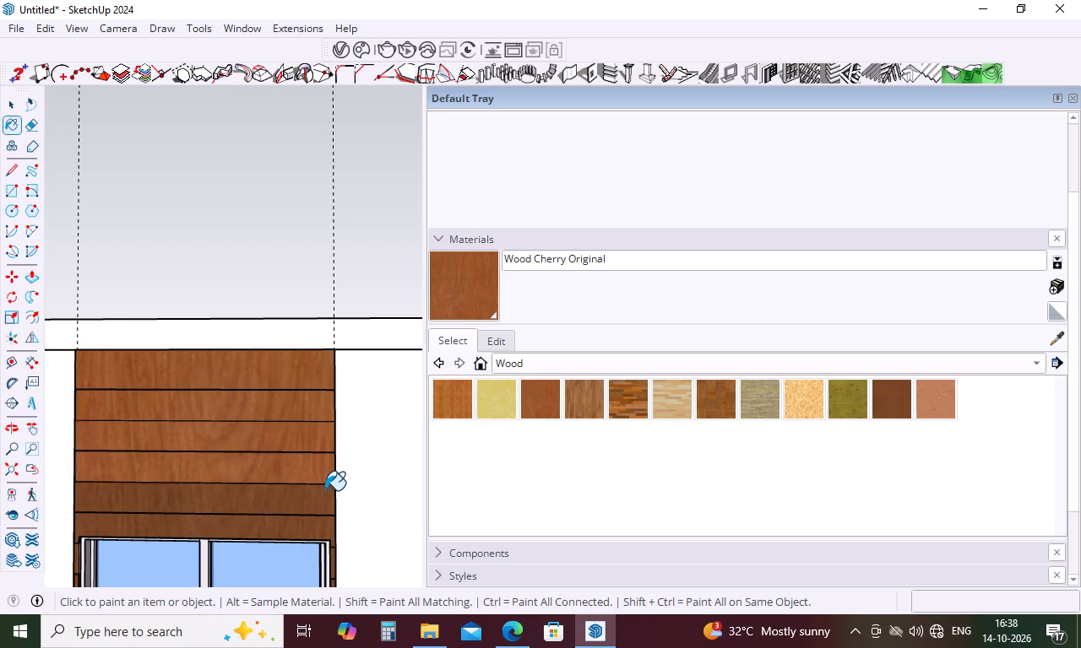
pyautogui.click(325, 499)
pyautogui.click(320, 523)
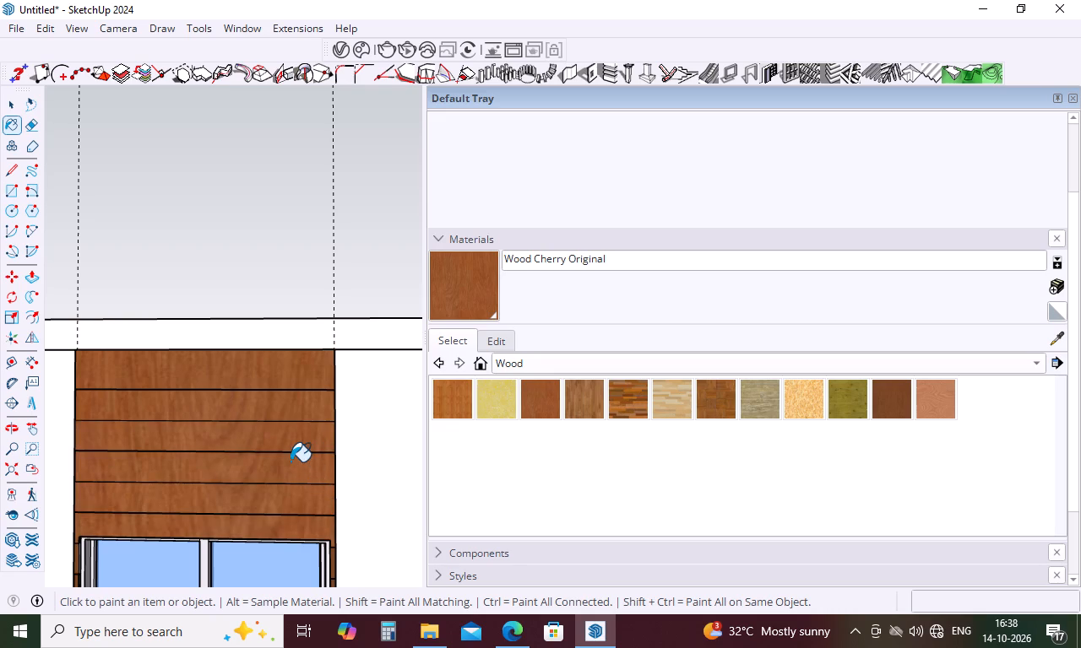
# Repaint the upper and middle board ends beside the window, on the side away from the door, with Wood Cherry Original.
pyautogui.scroll(-10, 291, 462)
pyautogui.scroll(5, 296, 554)
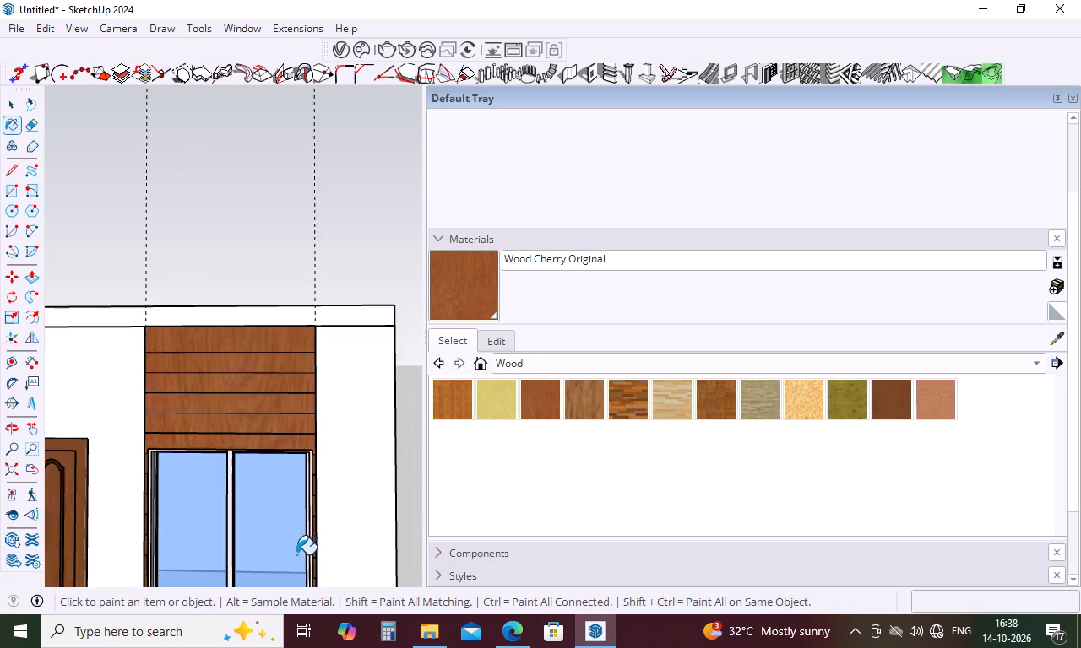
pyautogui.scroll(10, 314, 513)
pyautogui.click(314, 406)
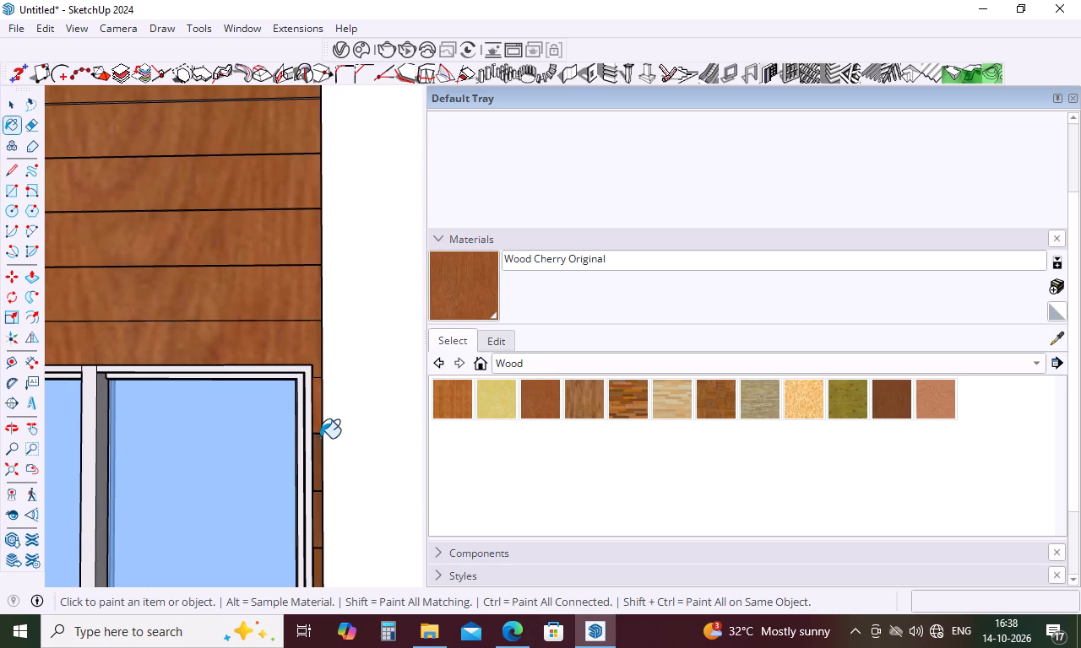
pyautogui.click(319, 445)
pyautogui.click(315, 517)
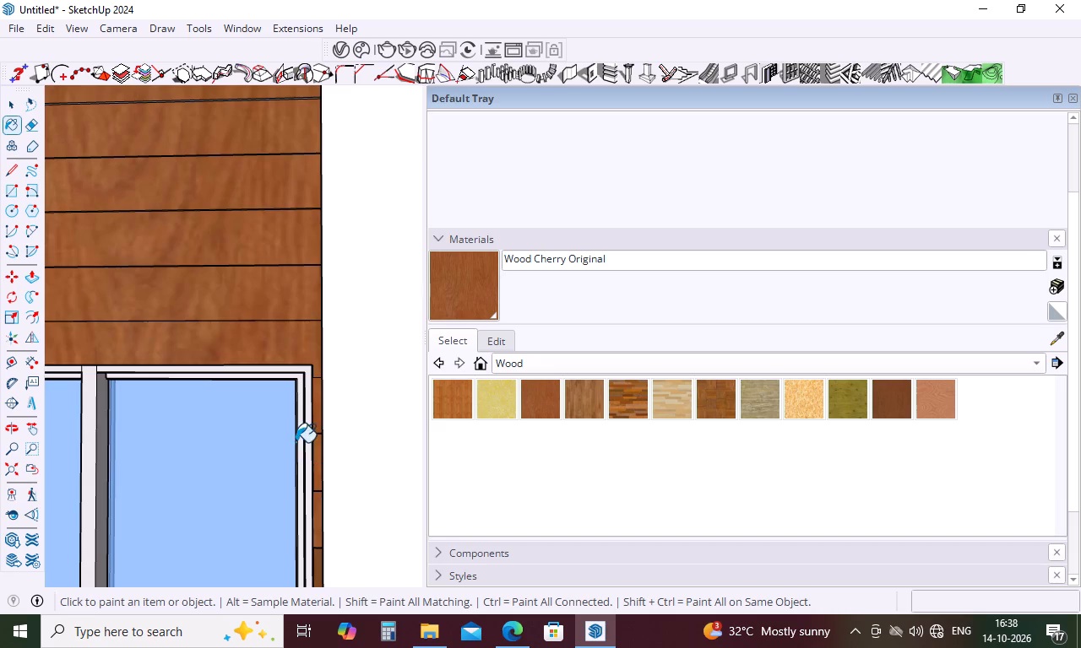
pyautogui.scroll(-10, 296, 440)
pyautogui.scroll(9, 298, 525)
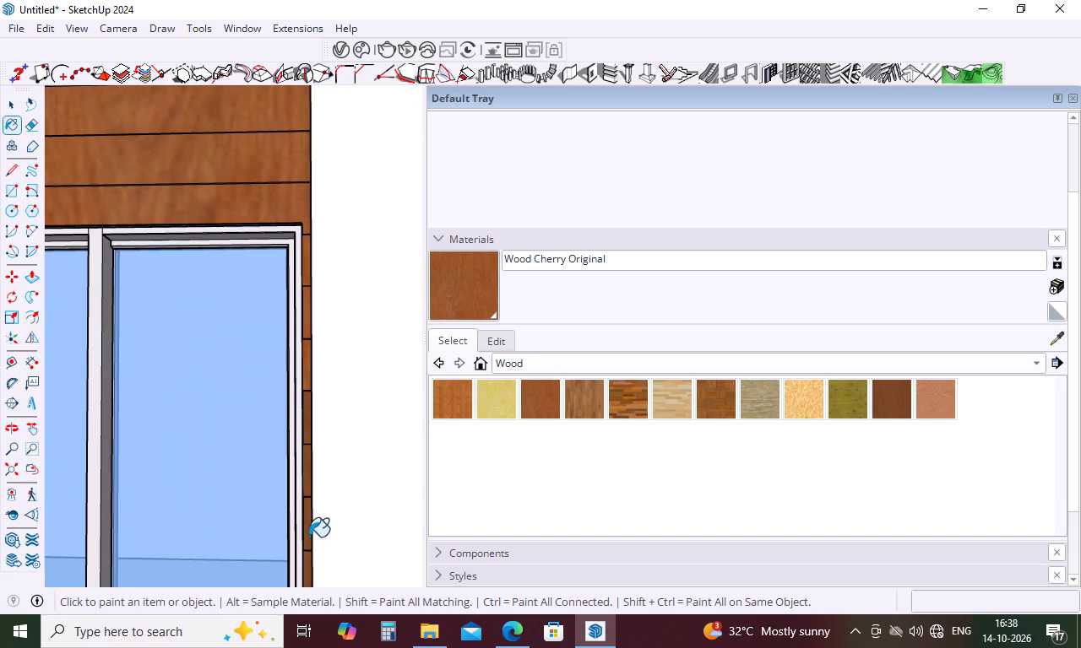
pyautogui.click(309, 537)
pyautogui.click(309, 478)
pyautogui.click(301, 426)
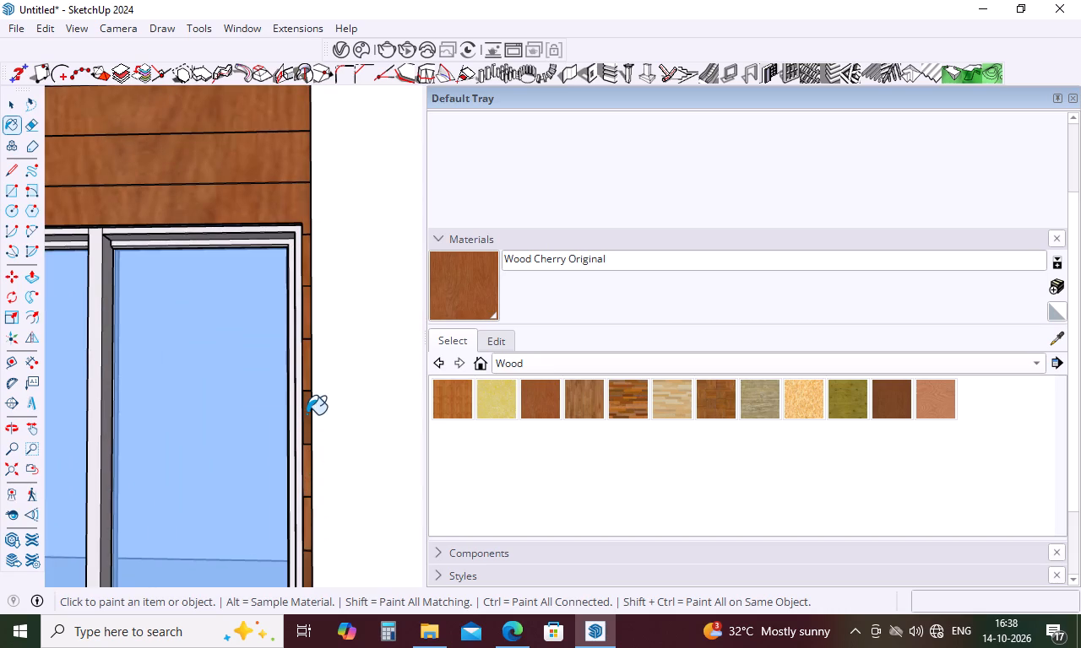
pyautogui.click(307, 414)
# Repaint the first board below the window and the lower board ends beside it, away from the door, with Wood Cherry Original.
pyautogui.scroll(-10, 276, 312)
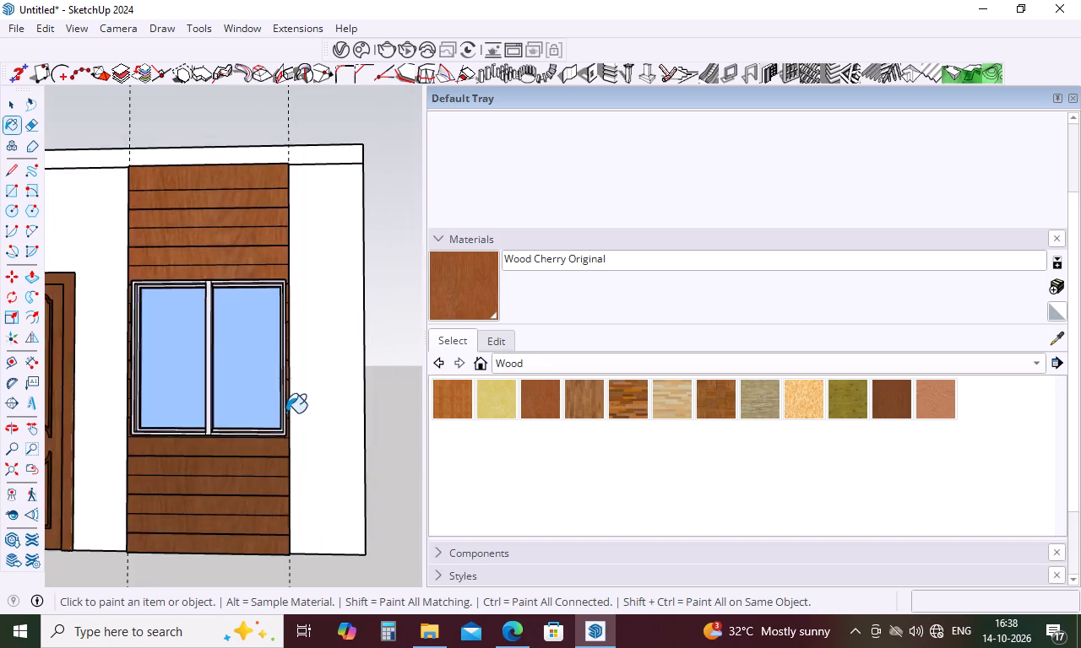
pyautogui.scroll(14, 286, 424)
pyautogui.click(296, 486)
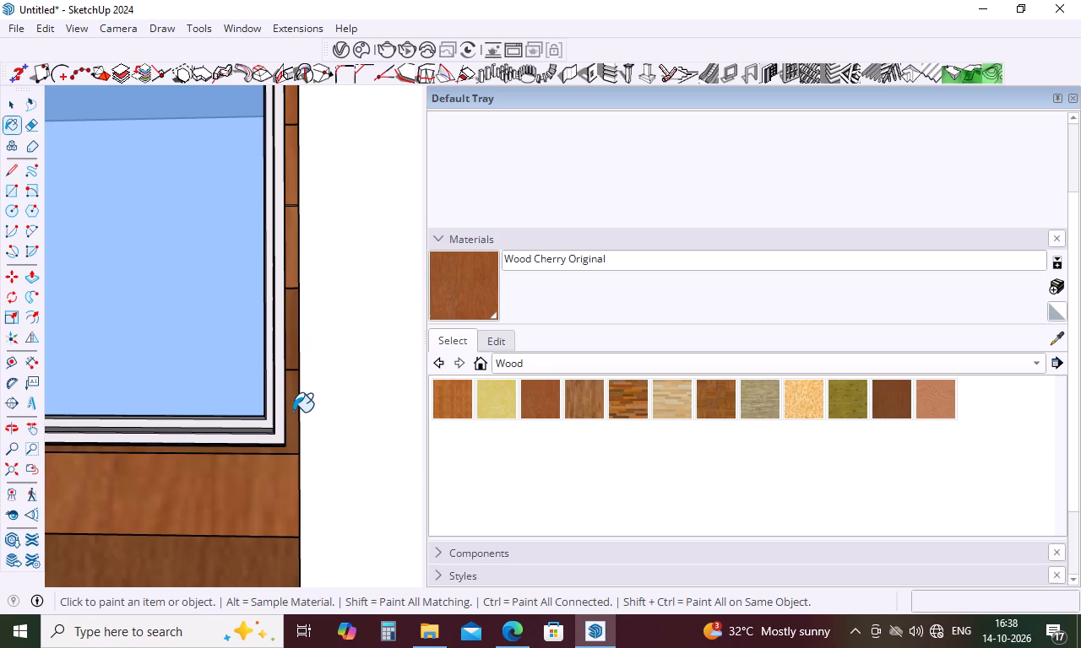
pyautogui.click(293, 412)
pyautogui.click(288, 339)
# Repaint the remaining grooved boards below the window, down to the base of the wall, with Wood Cherry Original.
pyautogui.scroll(-11, 291, 294)
pyautogui.click(263, 397)
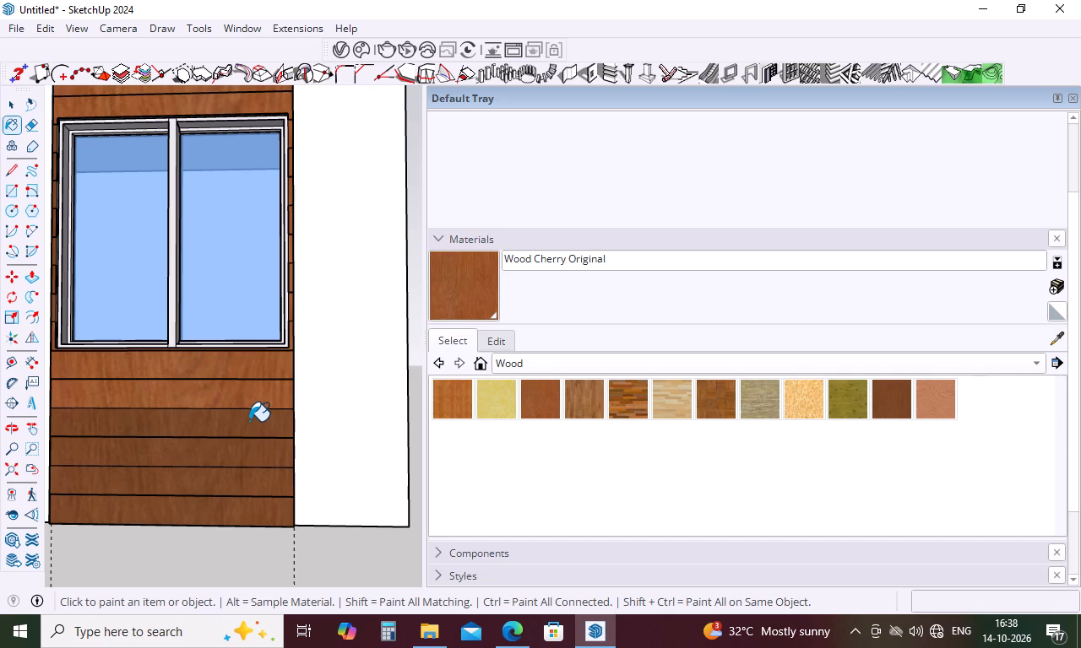
pyautogui.scroll(-1, 249, 421)
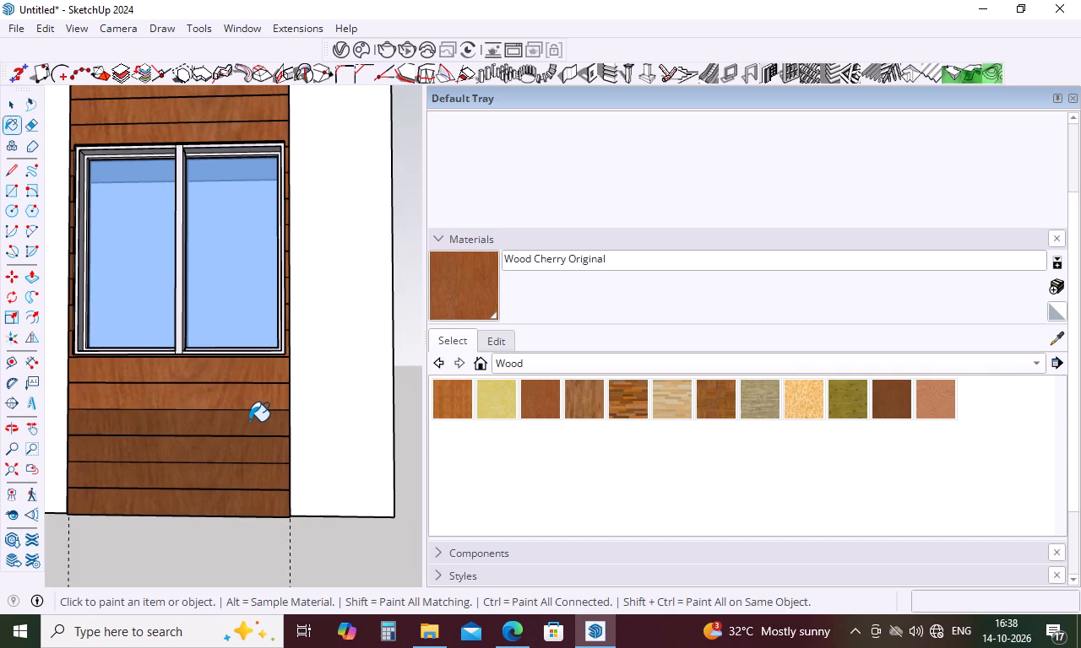
pyautogui.click(245, 418)
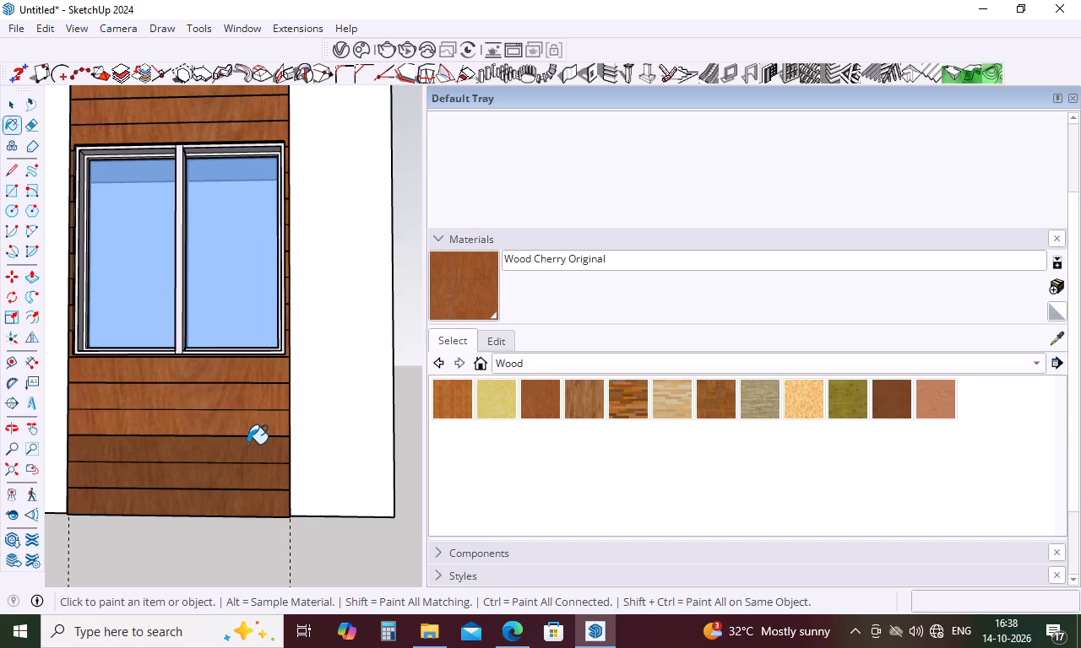
pyautogui.click(247, 444)
pyautogui.click(247, 473)
pyautogui.click(243, 502)
# Repaint the narrow board ends between the window frame and the panel's door-side edge with Wood Cherry Original.
pyautogui.scroll(-5, 243, 502)
pyautogui.moveTo(243, 503); pyautogui.dragTo(302, 509, button='middle')
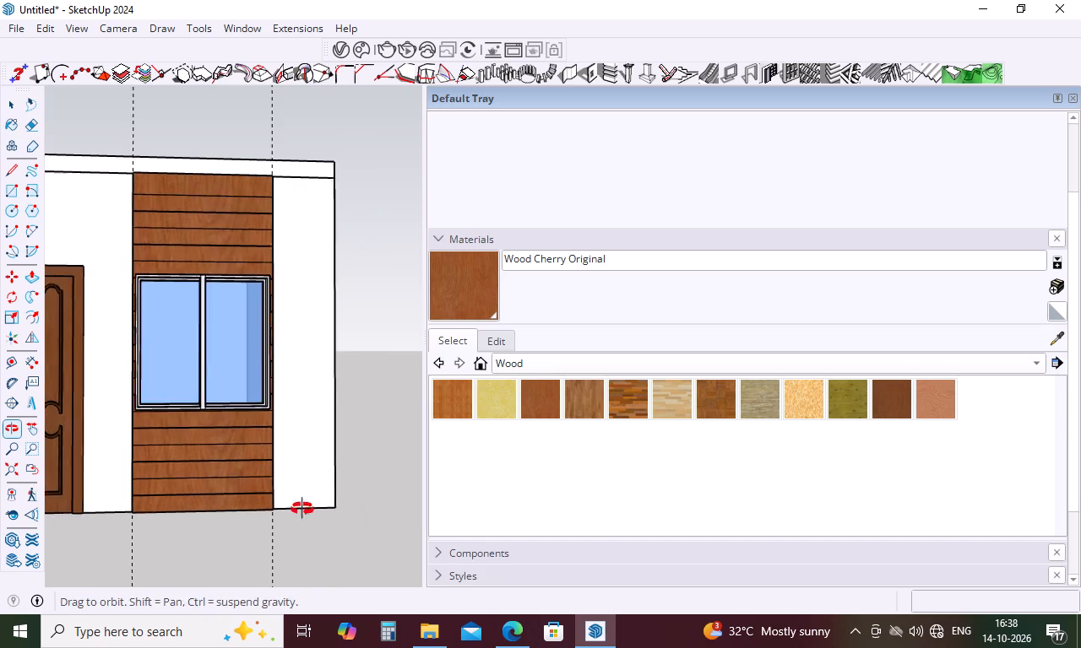
pyautogui.moveTo(302, 509); pyautogui.dragTo(305, 508, button='middle')
pyautogui.scroll(13, 140, 364)
pyautogui.click(136, 451)
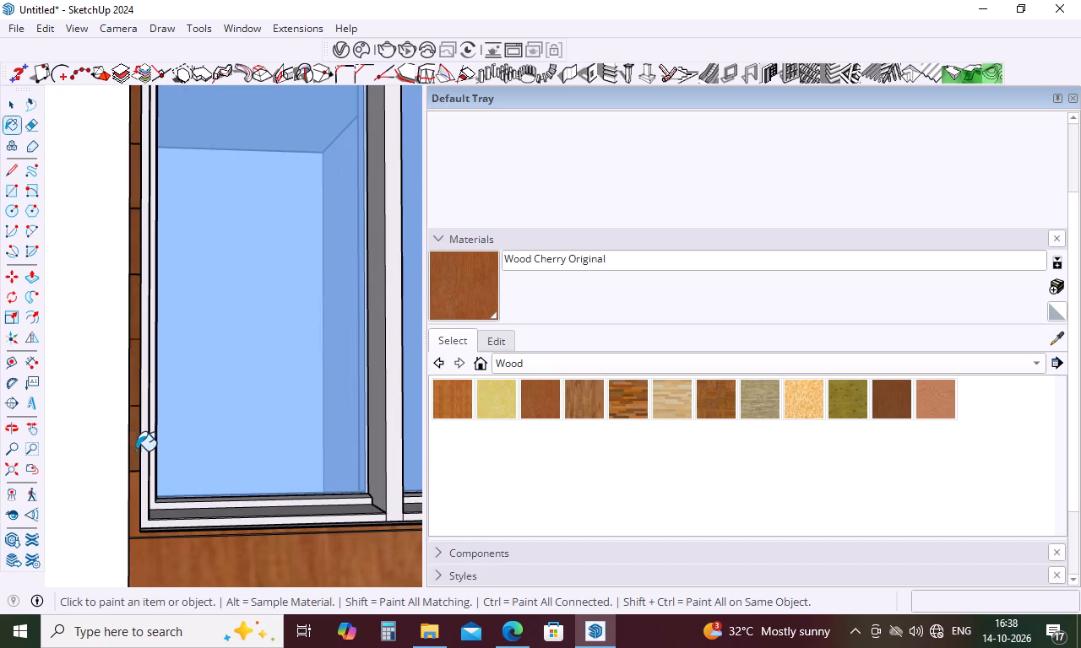
pyautogui.click(134, 400)
pyautogui.click(139, 324)
pyautogui.click(128, 252)
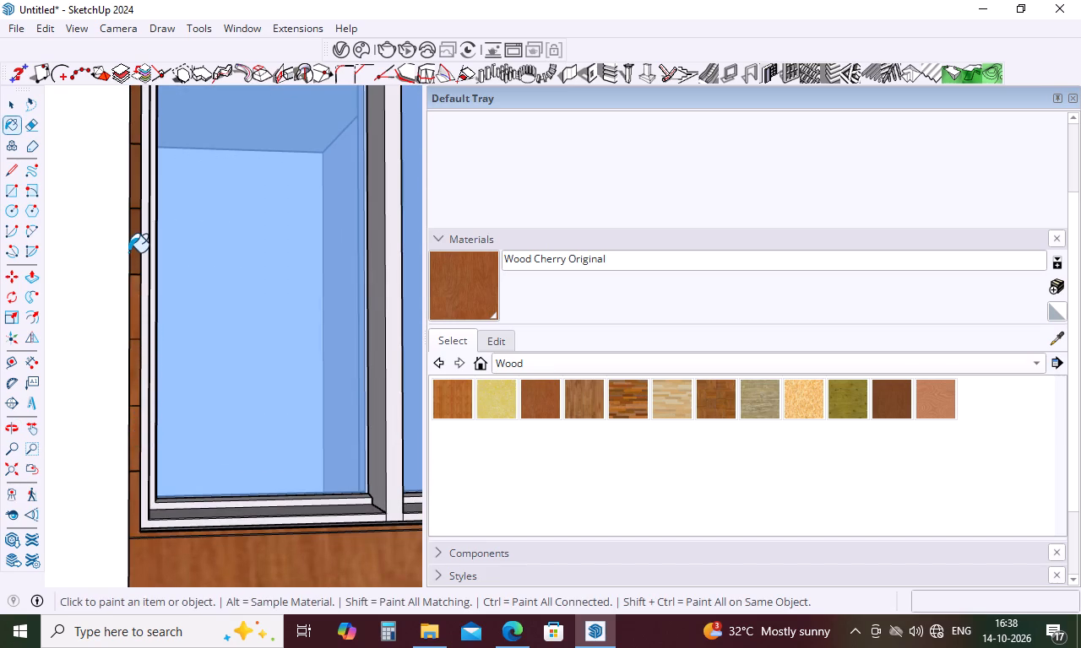
pyautogui.click(136, 269)
pyautogui.scroll(-10, 150, 393)
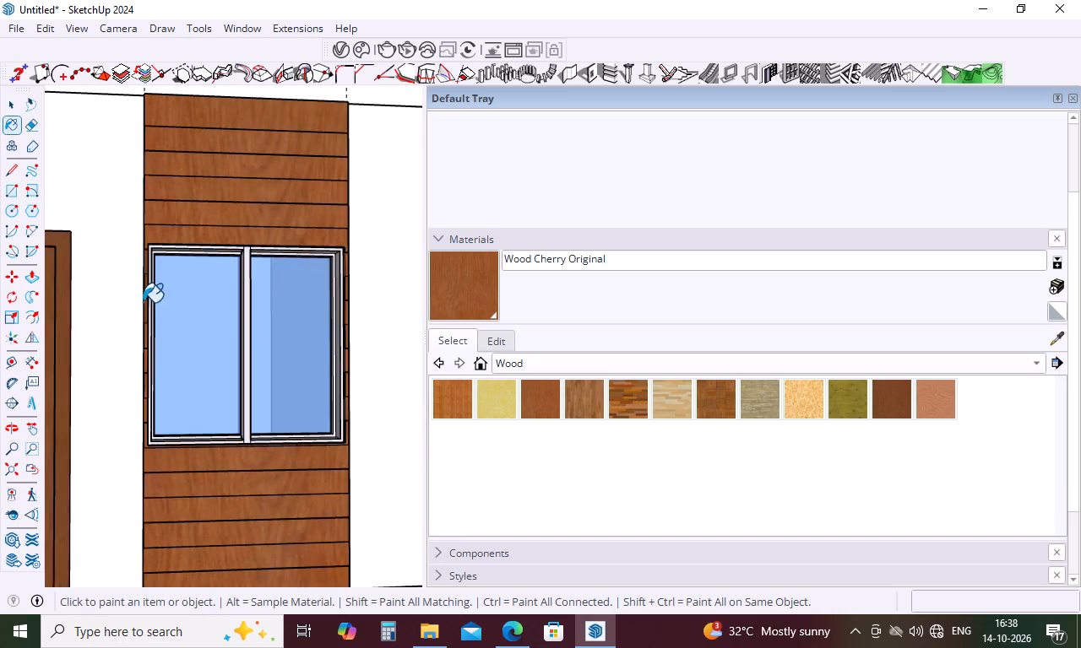
pyautogui.scroll(9, 141, 284)
pyautogui.click(153, 258)
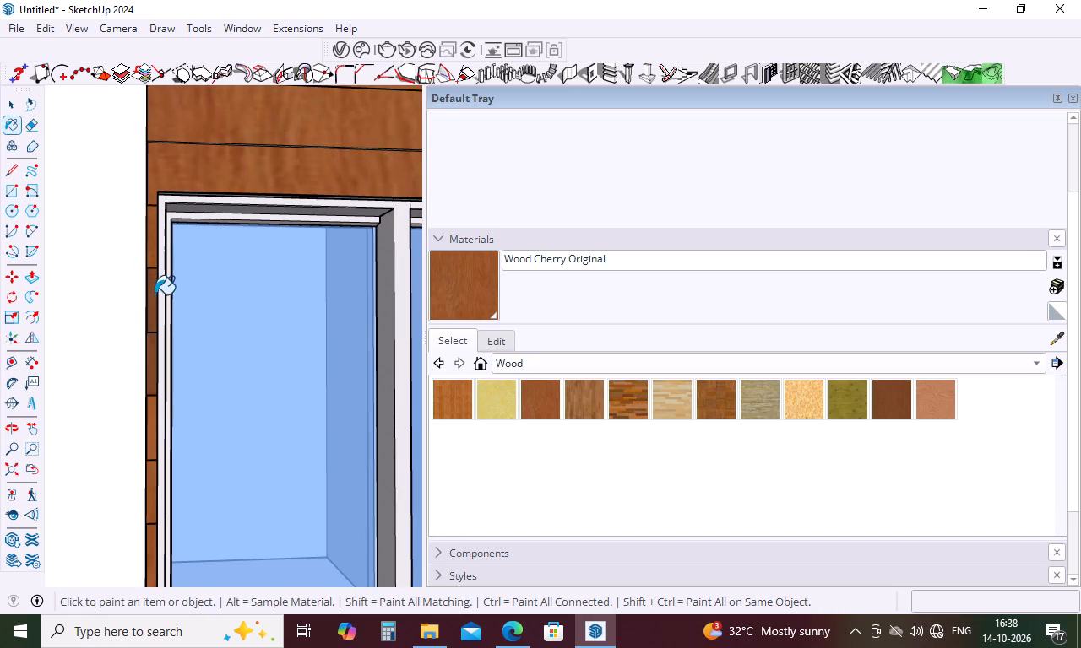
pyautogui.click(155, 300)
pyautogui.click(146, 360)
pyautogui.click(146, 361)
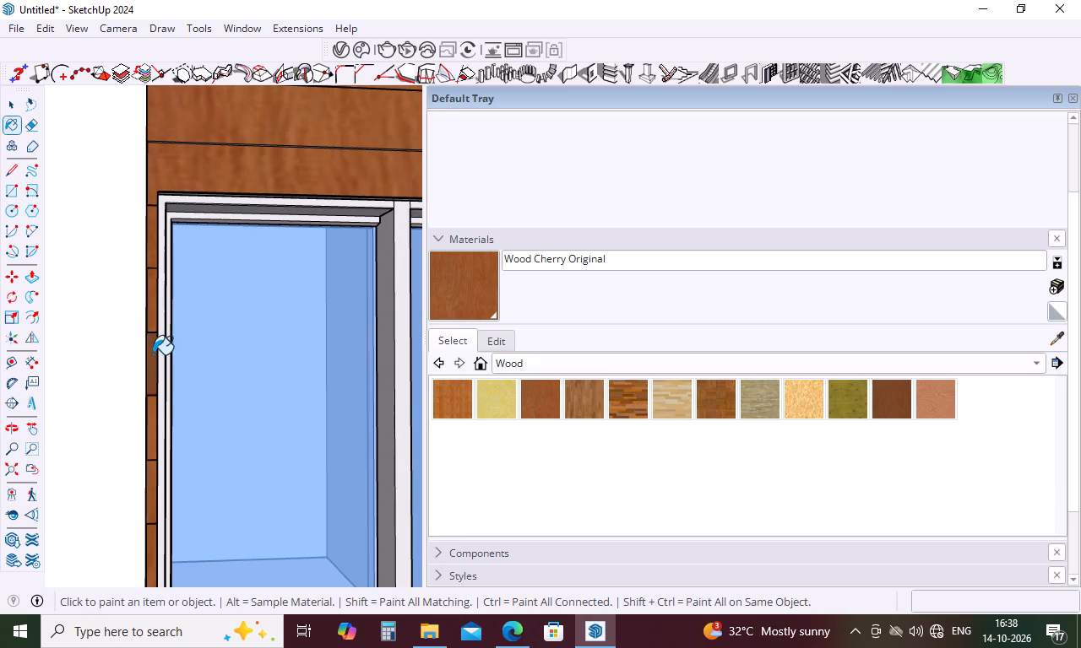
pyautogui.click(153, 354)
pyautogui.scroll(-15, 144, 327)
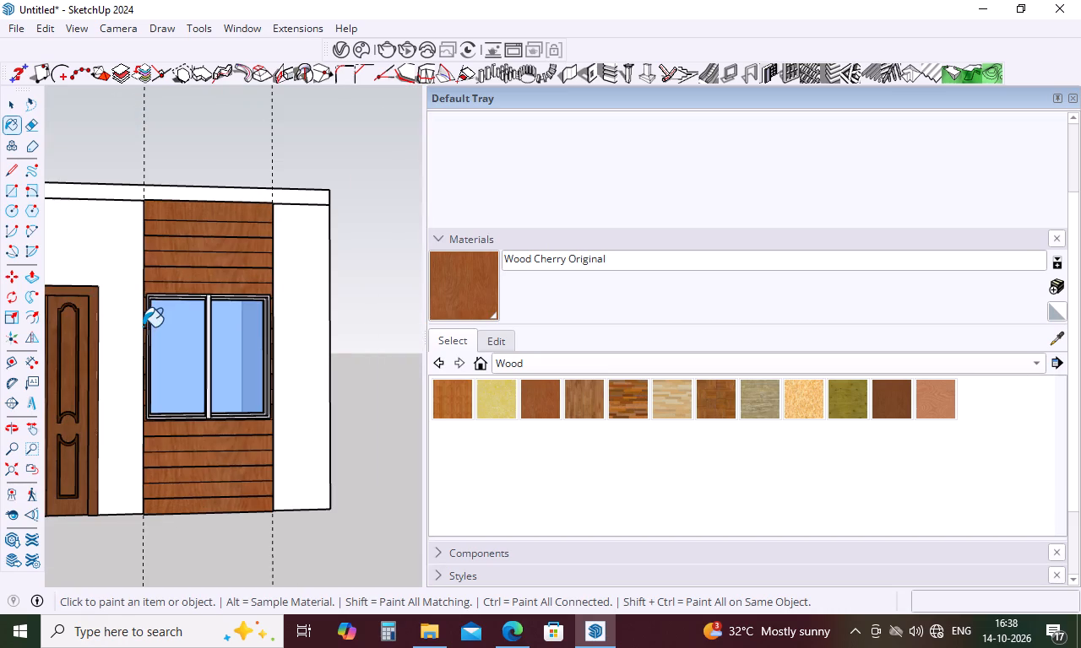
# Delete all construction guides from the model.
pyautogui.press('space')
pyautogui.click(42, 29)
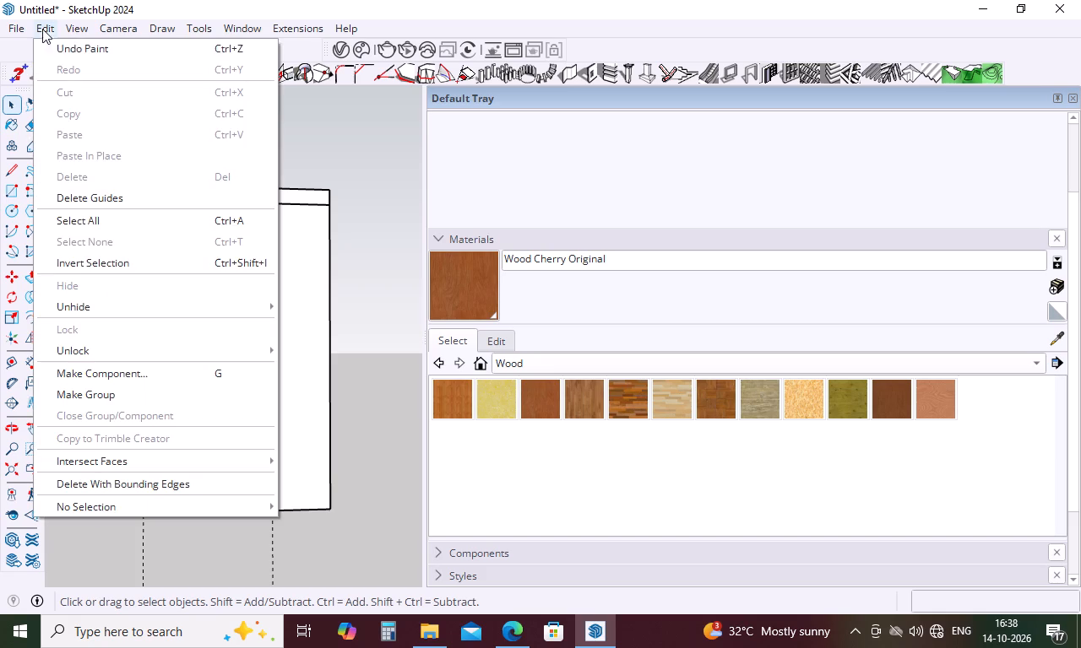
pyautogui.click(103, 196)
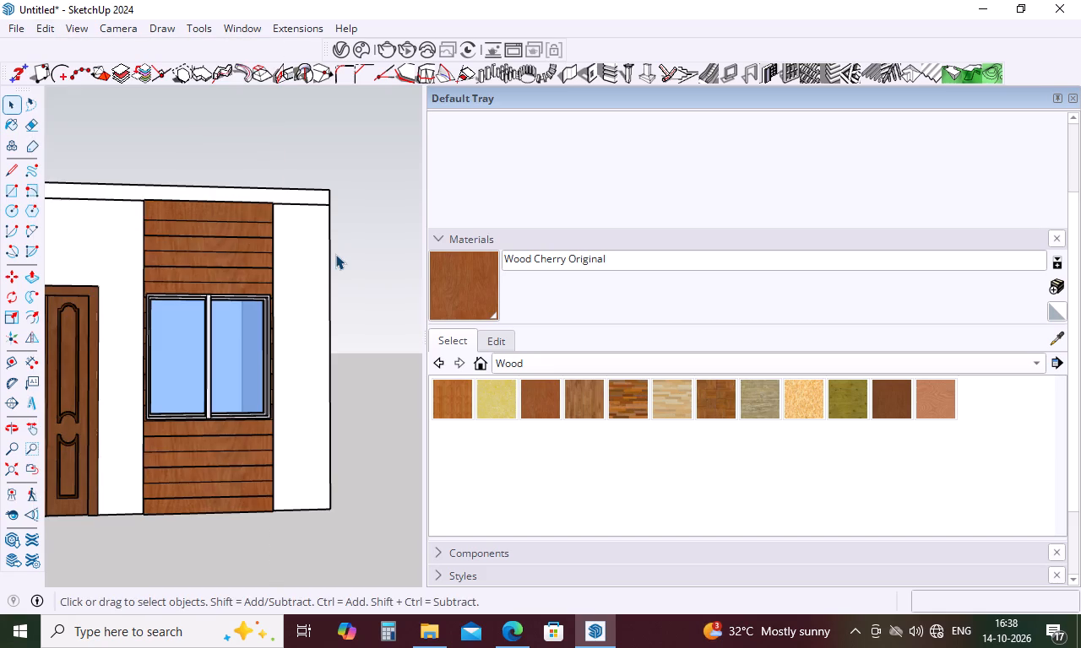
# Close the Default Tray to enlarge the modelling area around the house and reference image.
pyautogui.scroll(-13, 335, 254)
pyautogui.moveTo(350, 306); pyautogui.dragTo(334, 331, button='middle')
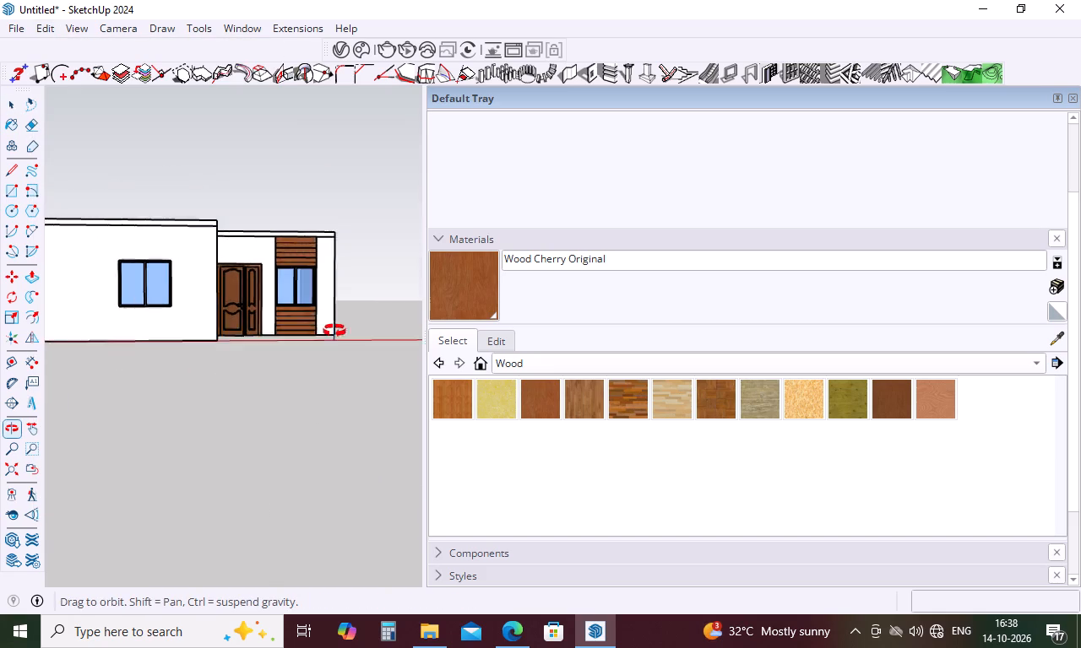
pyautogui.moveTo(334, 331); pyautogui.dragTo(385, 414, button='middle')
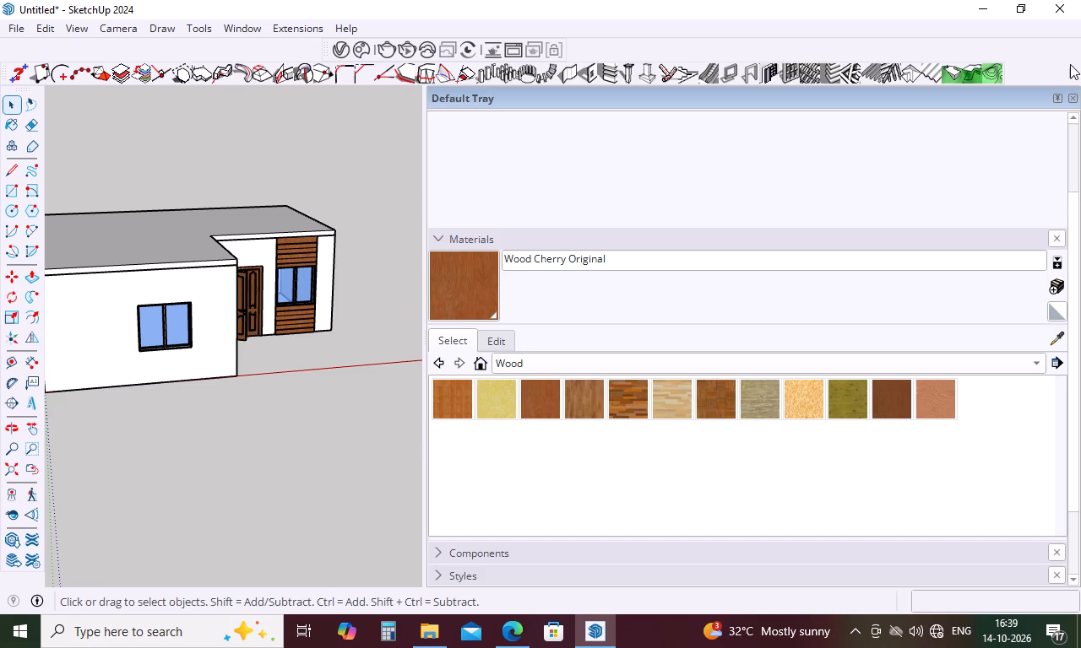
pyautogui.click(1073, 100)
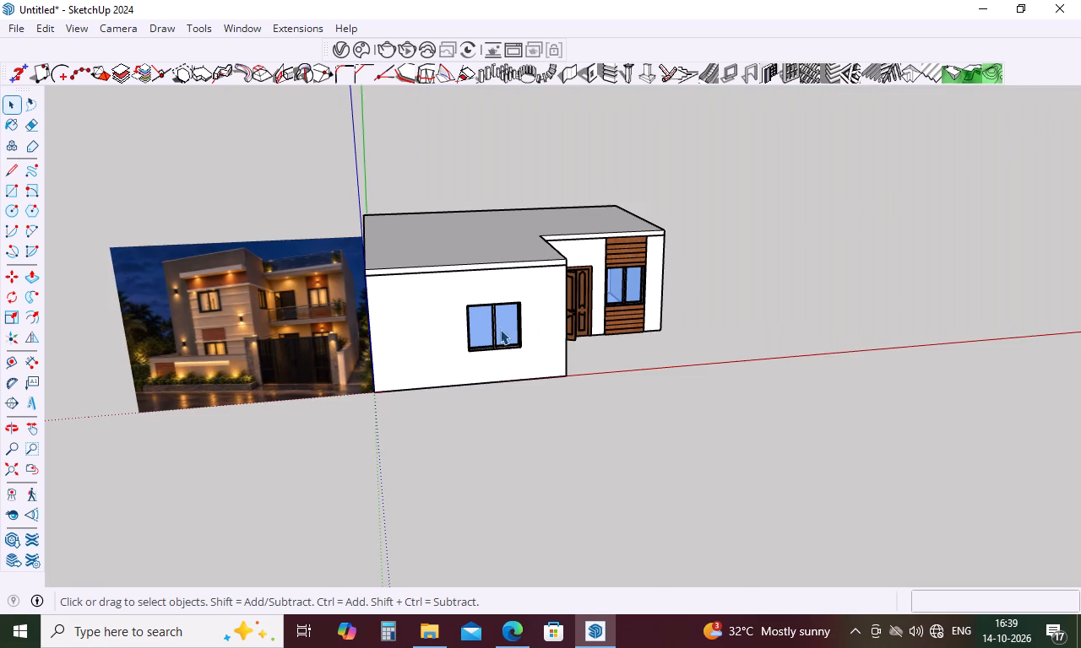
# Compare the modelled ground-floor front with the reference image, examining its upper storey, balcony, wood panels and gate.
pyautogui.scroll(4, 632, 291)
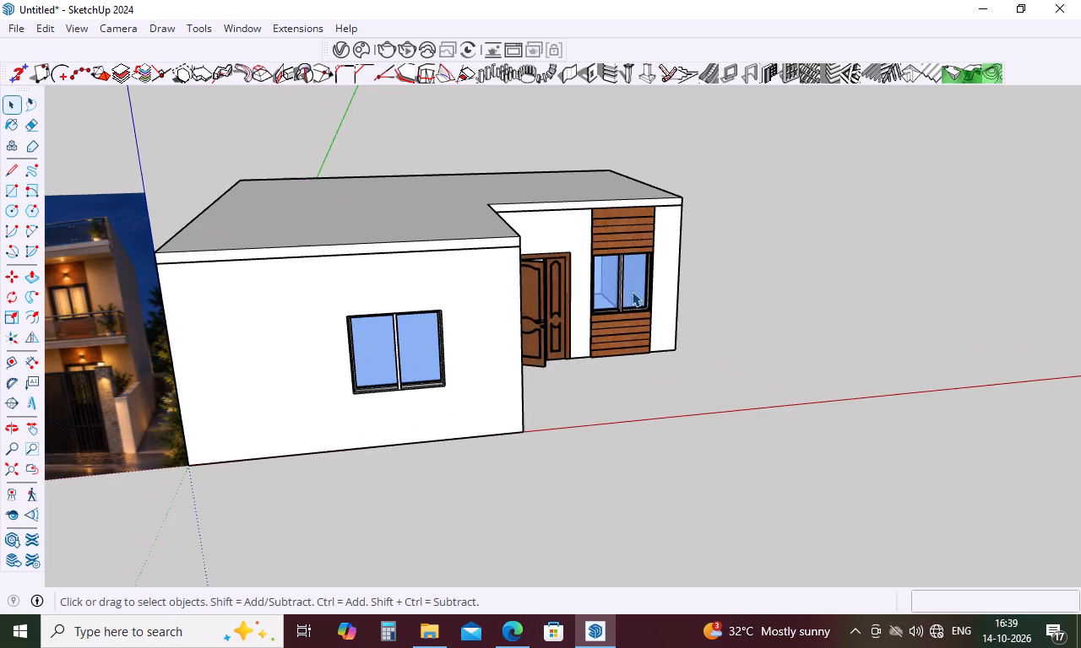
pyautogui.moveTo(632, 291); pyautogui.dragTo(598, 282, button='middle')
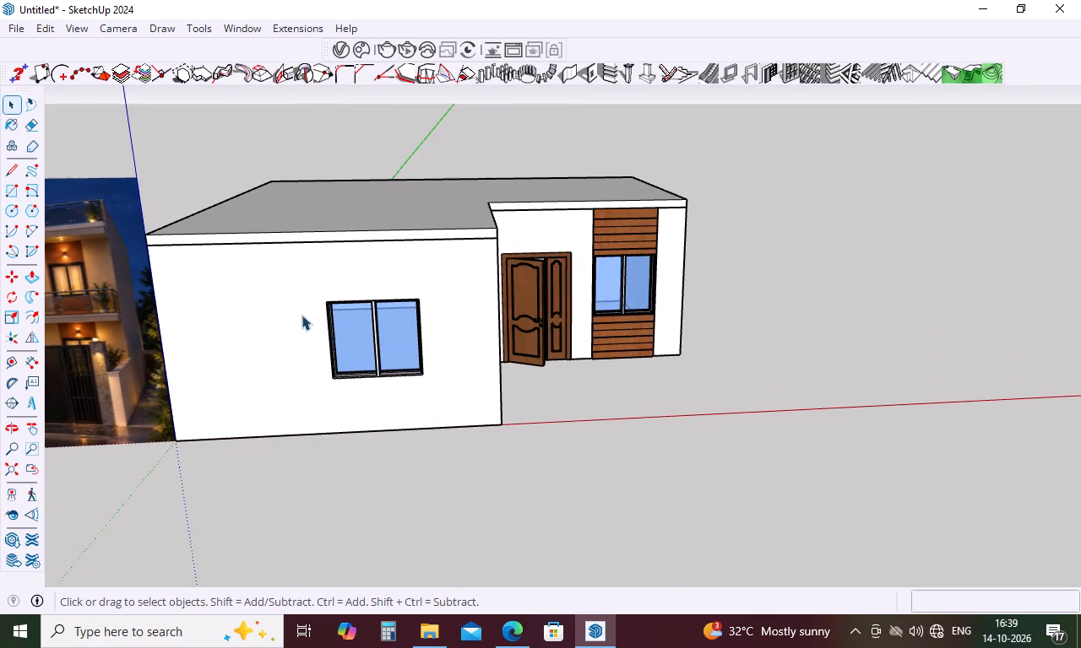
pyautogui.scroll(-3, 301, 315)
pyautogui.scroll(-4, 399, 300)
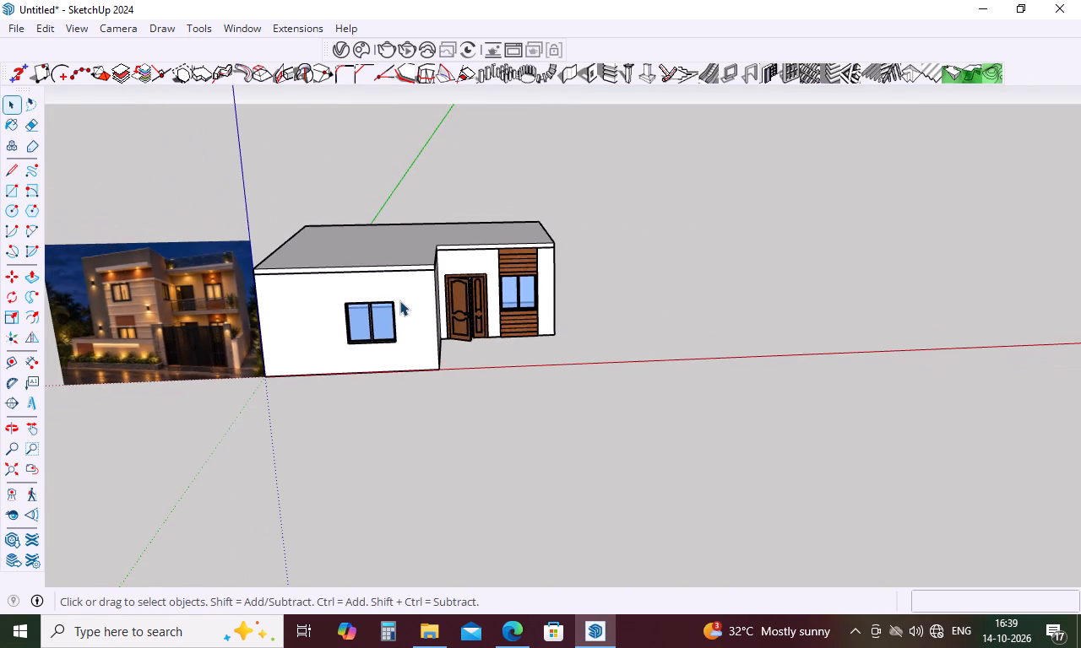
pyautogui.scroll(-3, 397, 302)
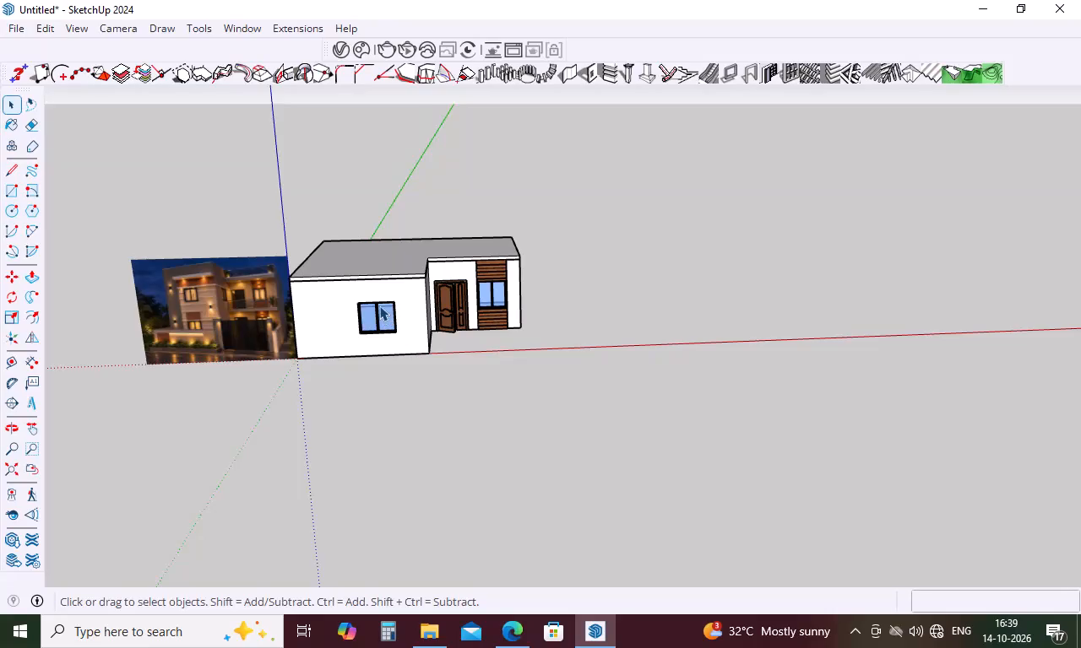
pyautogui.scroll(-5, 416, 278)
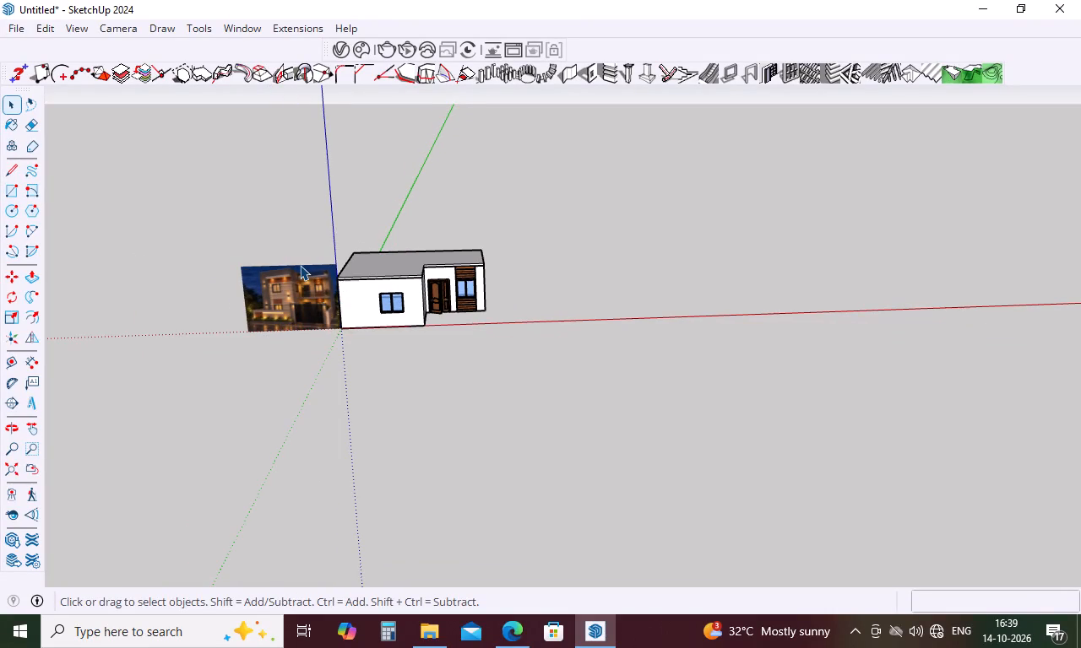
pyautogui.scroll(14, 298, 262)
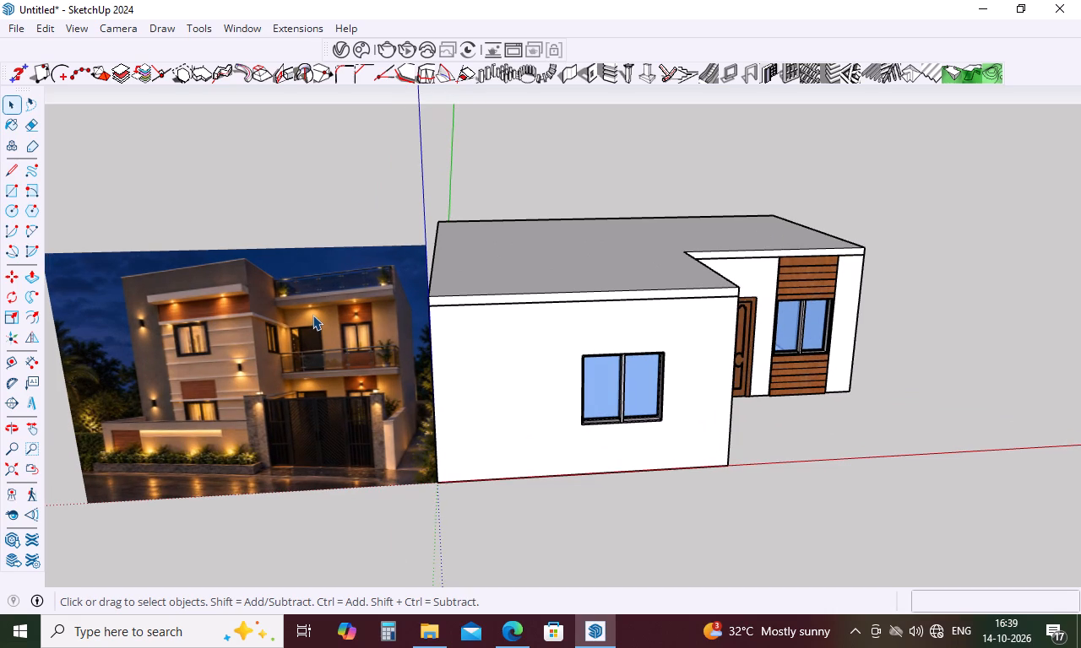
pyautogui.scroll(3, 312, 312)
pyautogui.scroll(-1, 312, 311)
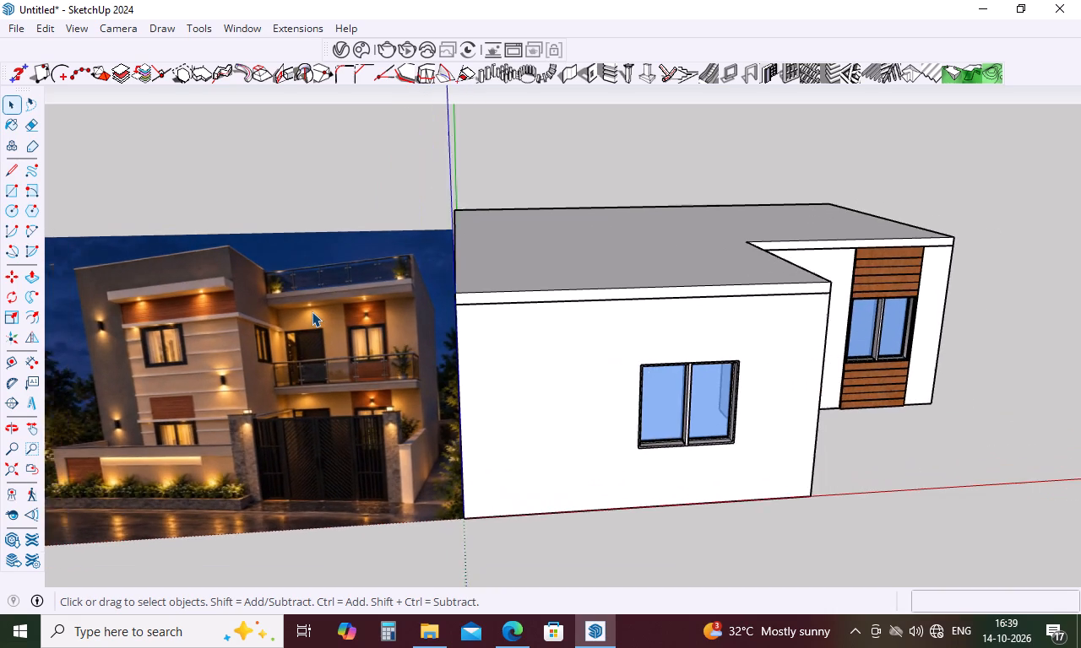
pyautogui.scroll(-6, 312, 311)
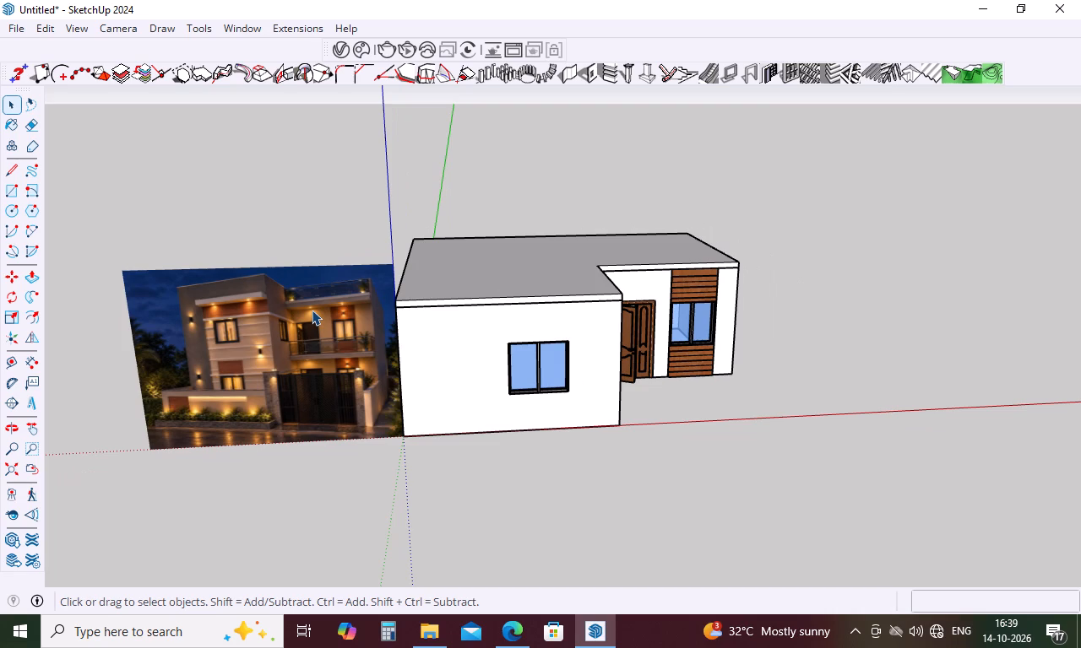
pyautogui.scroll(-3, 312, 310)
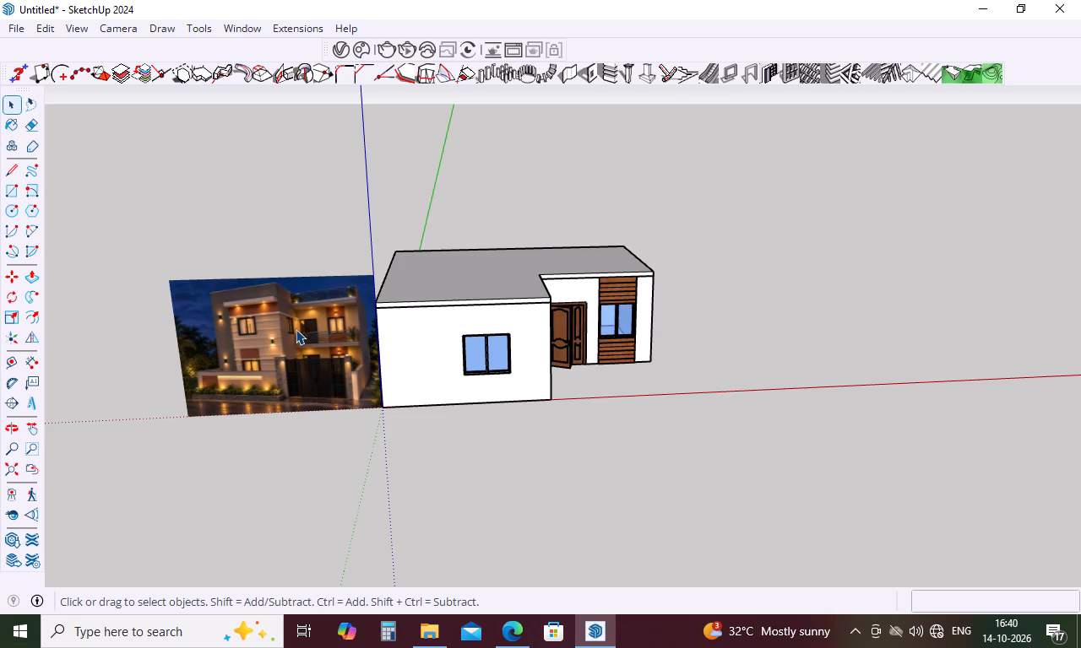
pyautogui.scroll(-3, 356, 316)
pyautogui.scroll(6, 343, 337)
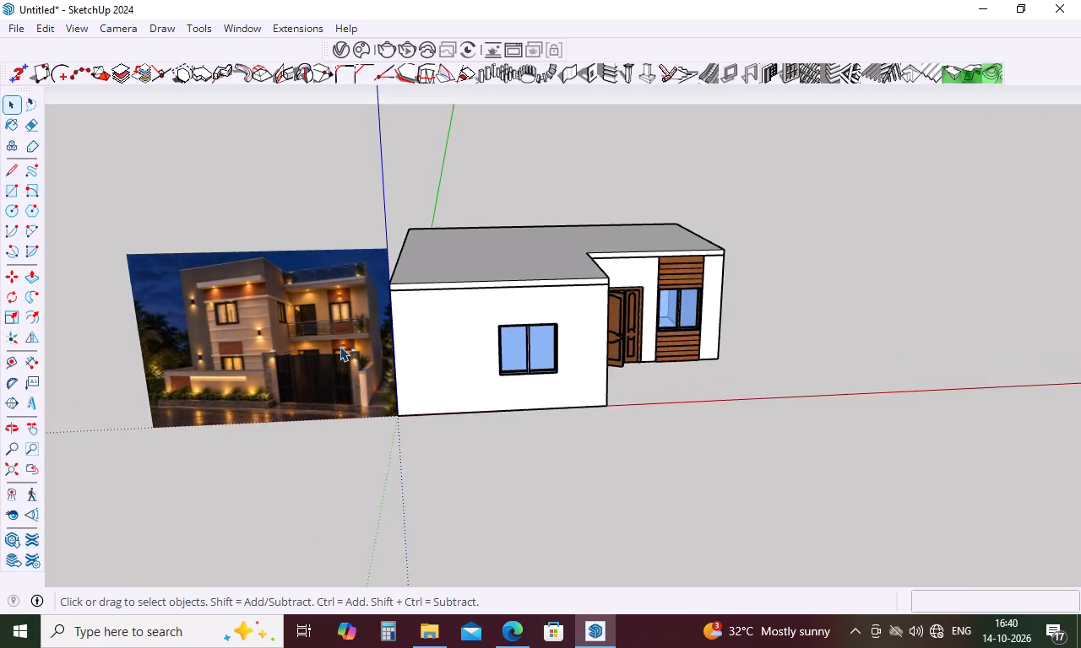
pyautogui.scroll(8, 340, 346)
pyautogui.scroll(-3, 309, 350)
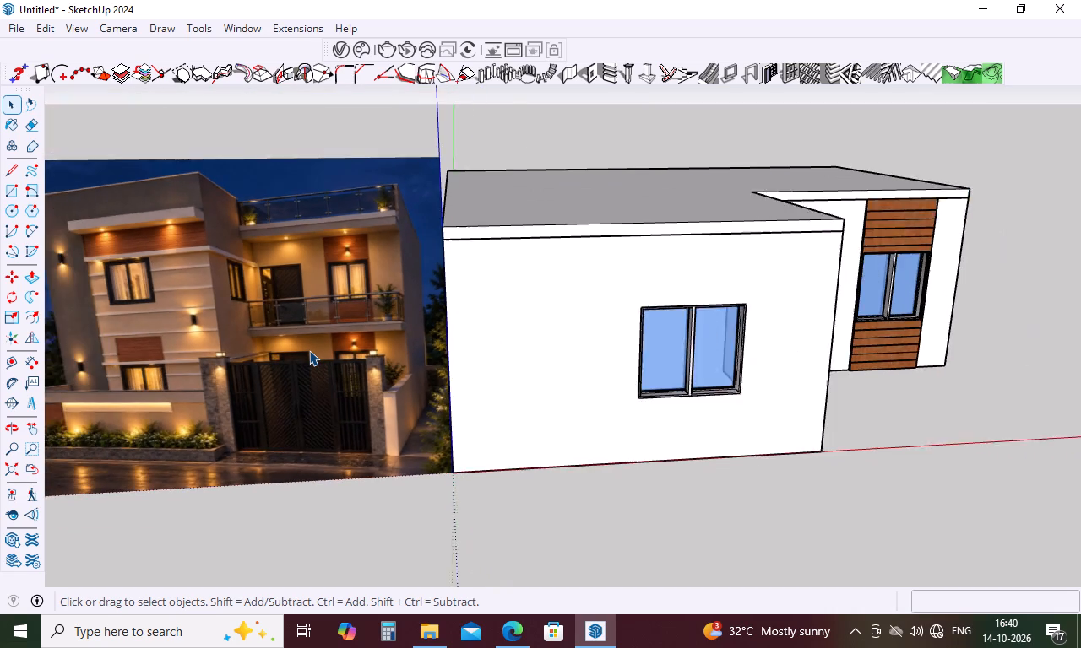
pyautogui.scroll(-4, 309, 350)
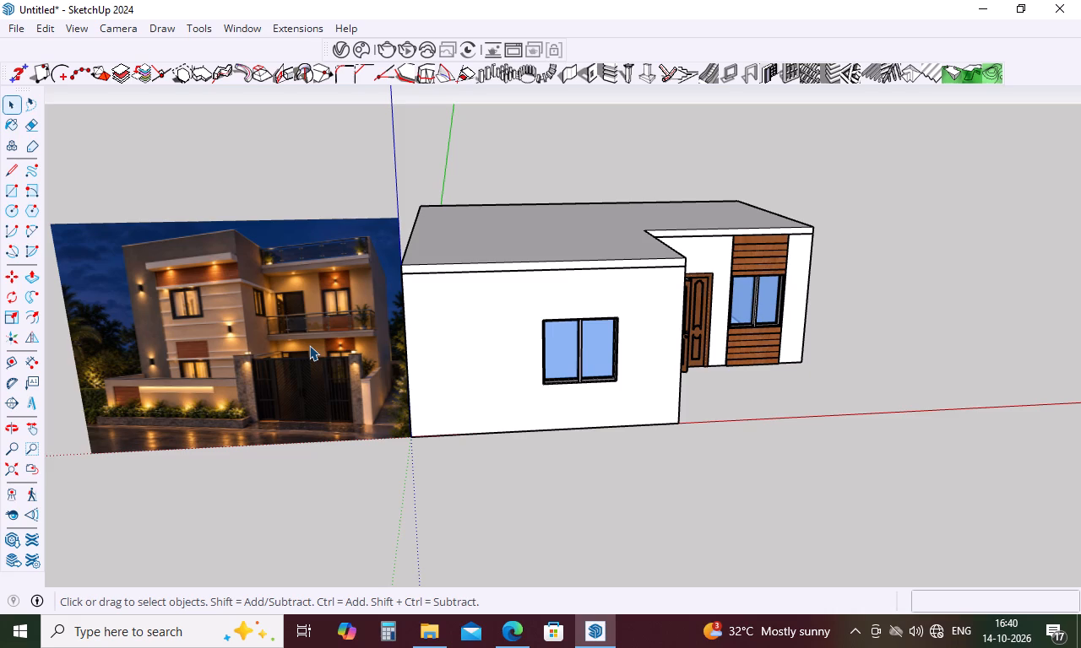
pyautogui.scroll(1, 309, 345)
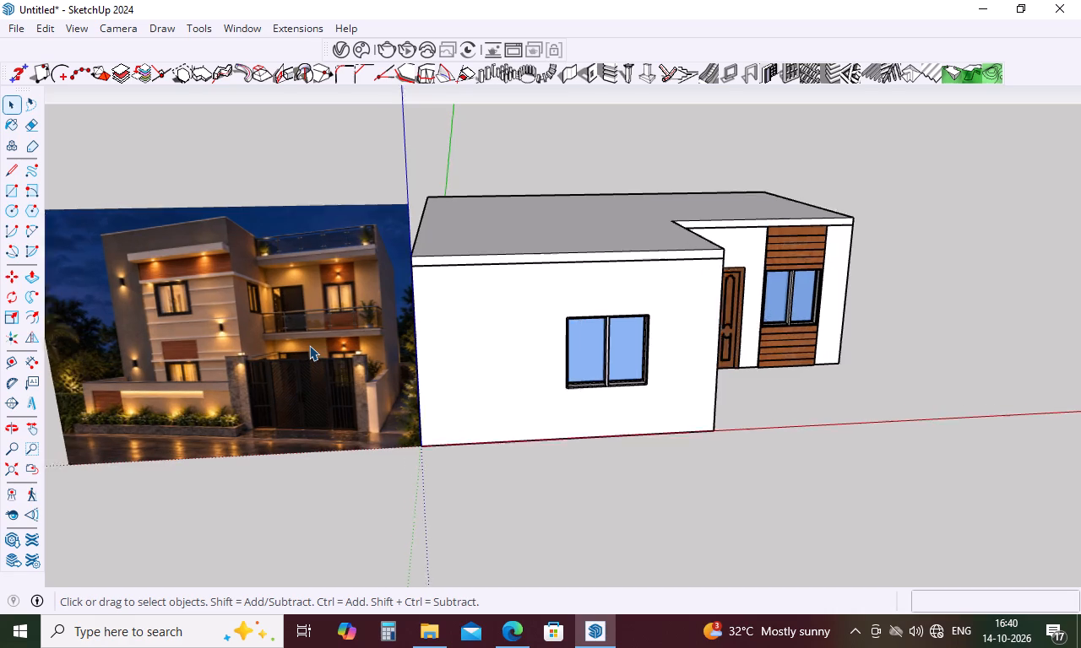
pyautogui.scroll(2, 309, 345)
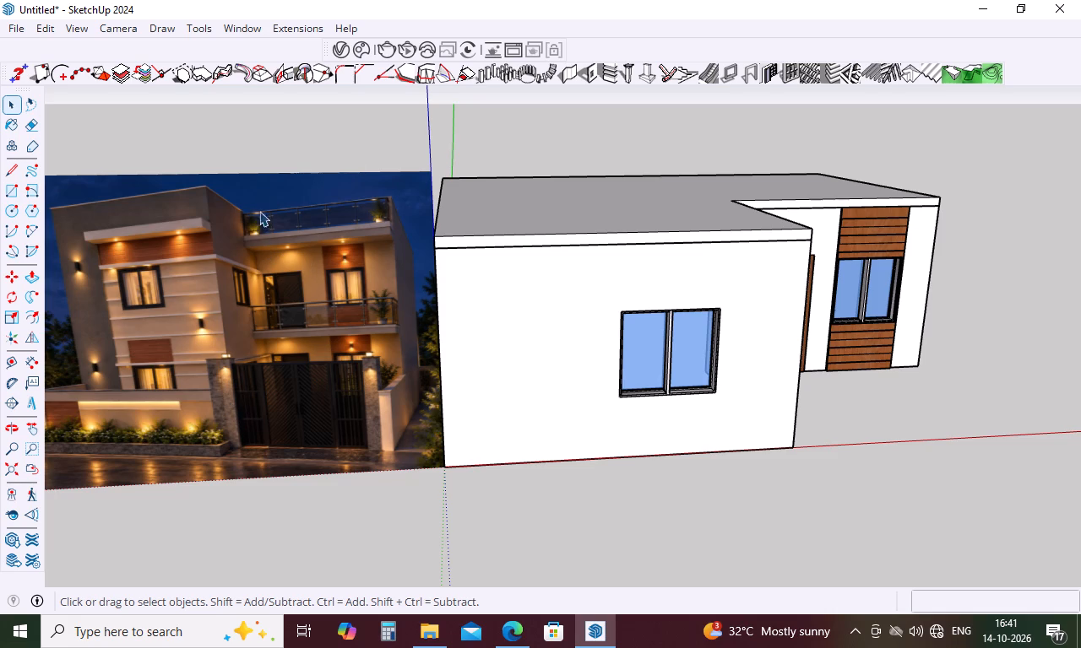
pyautogui.scroll(-4, 386, 382)
pyautogui.moveTo(388, 386); pyautogui.dragTo(502, 394, button='middle')
pyautogui.scroll(4, 487, 416)
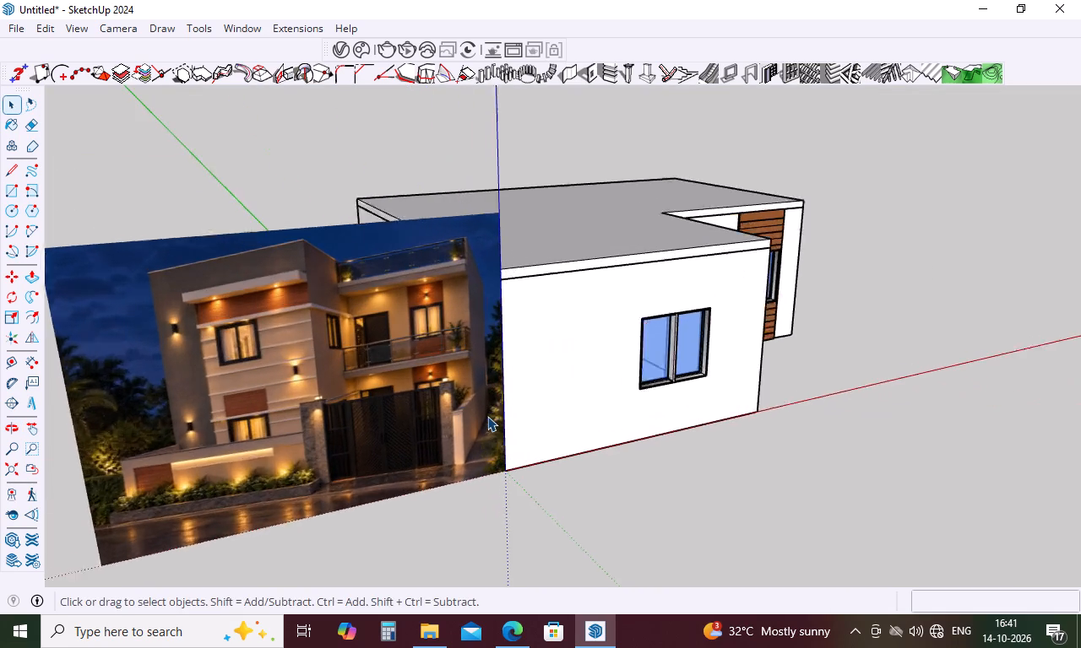
pyautogui.moveTo(487, 416); pyautogui.dragTo(411, 357, button='middle')
pyautogui.scroll(-4, 411, 357)
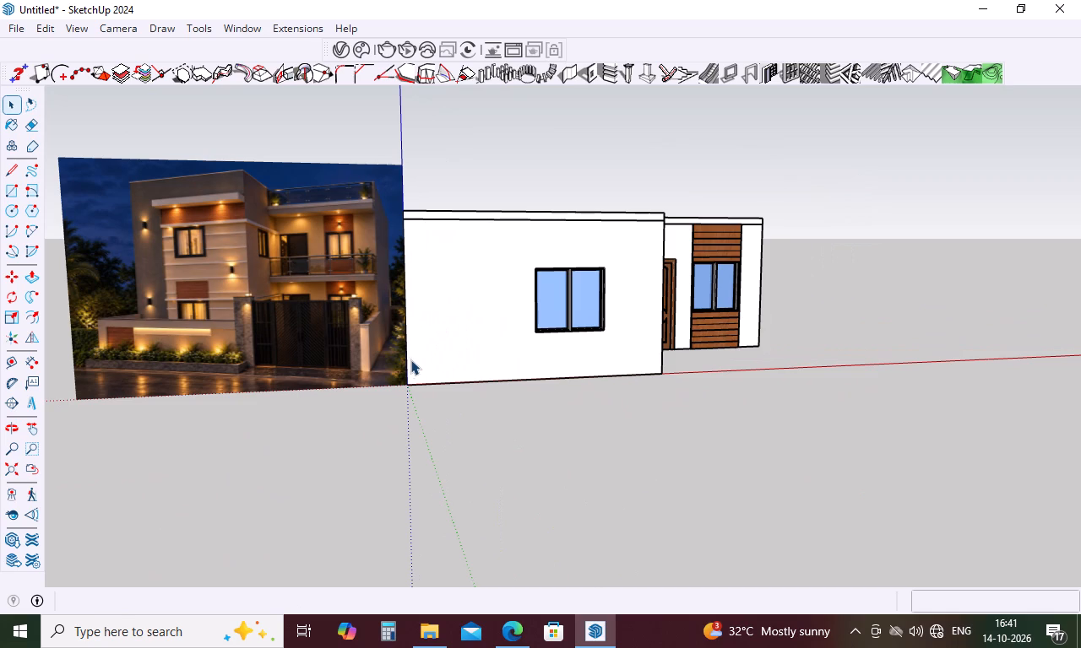
pyautogui.scroll(-4, 401, 370)
pyautogui.scroll(8, 301, 327)
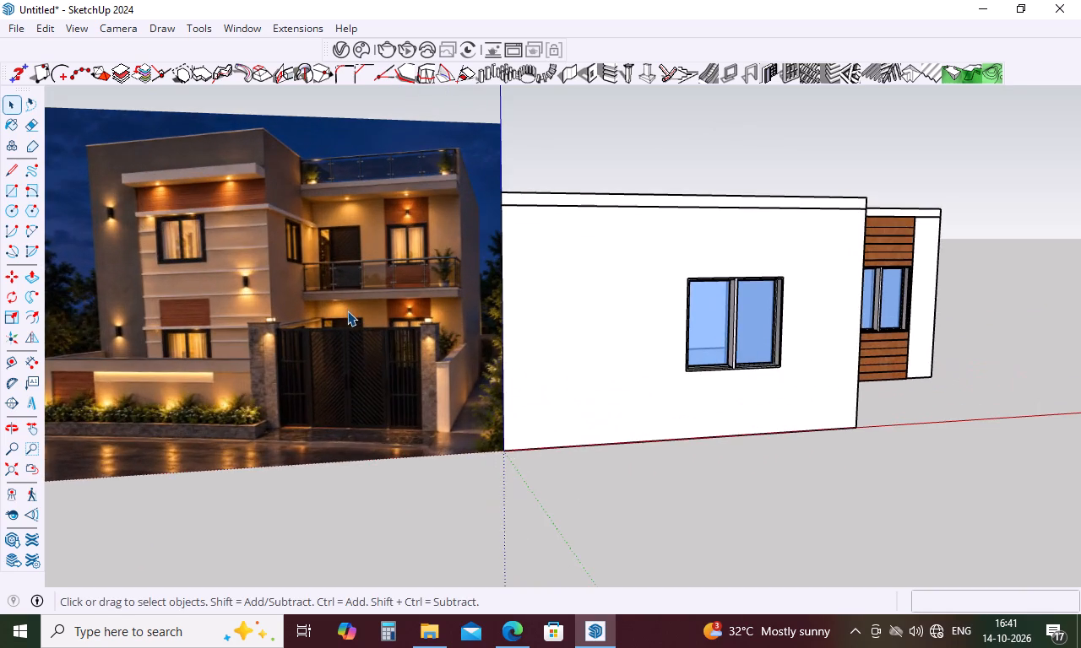
pyautogui.scroll(4, 347, 310)
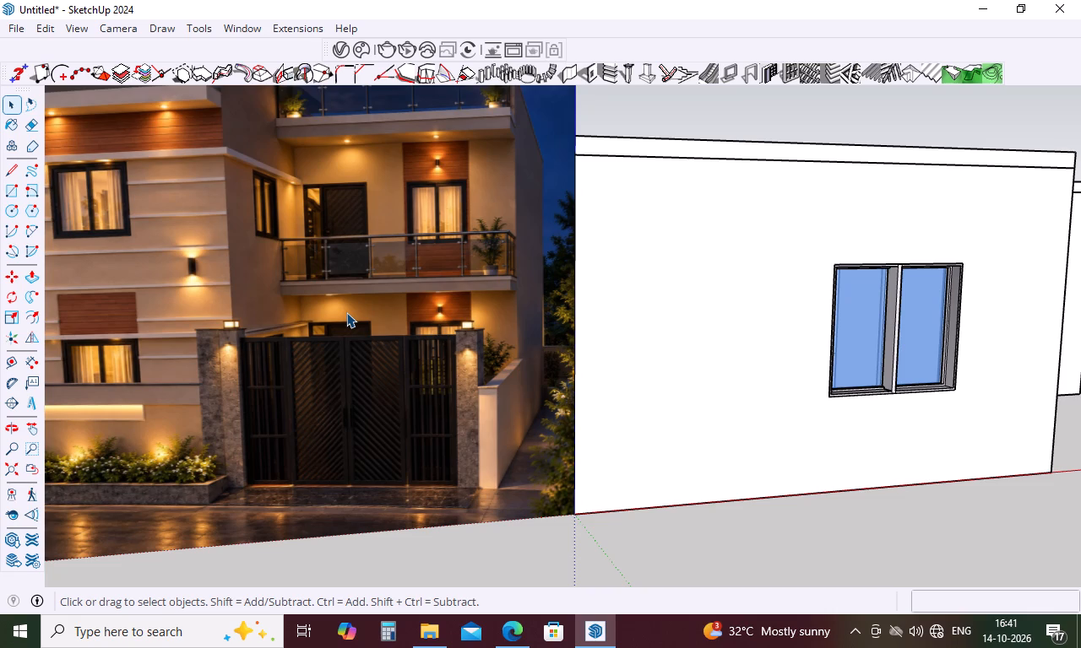
# Move the reference image along the red axis, about 7' 3" away from the house's front corner.
pyautogui.scroll(2, 346, 312)
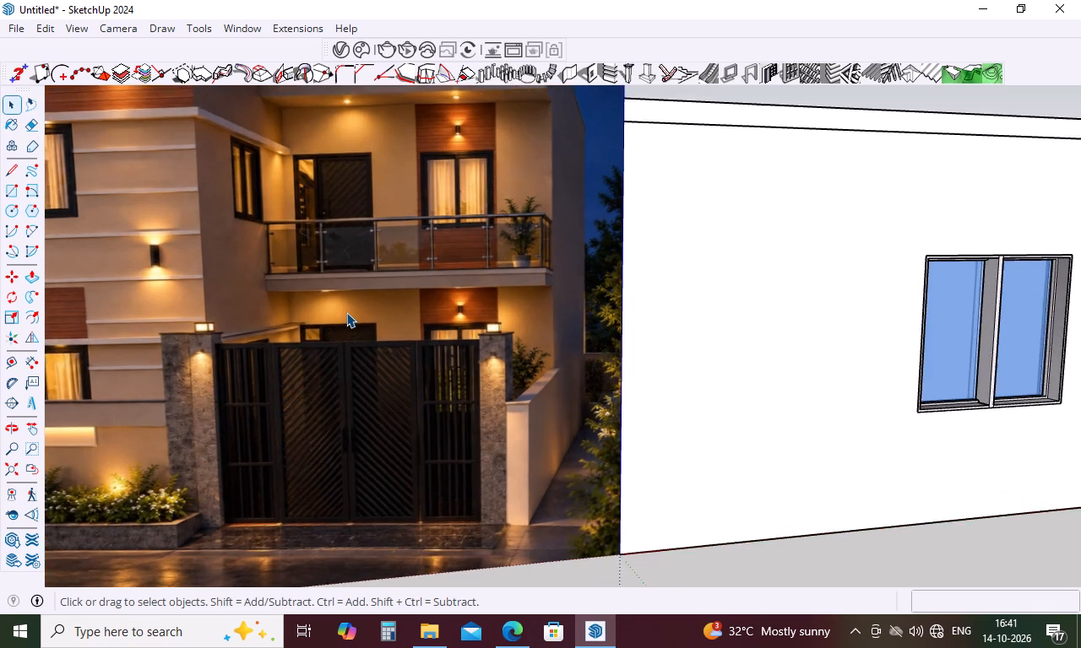
pyautogui.scroll(1, 346, 312)
pyautogui.scroll(-3, 346, 312)
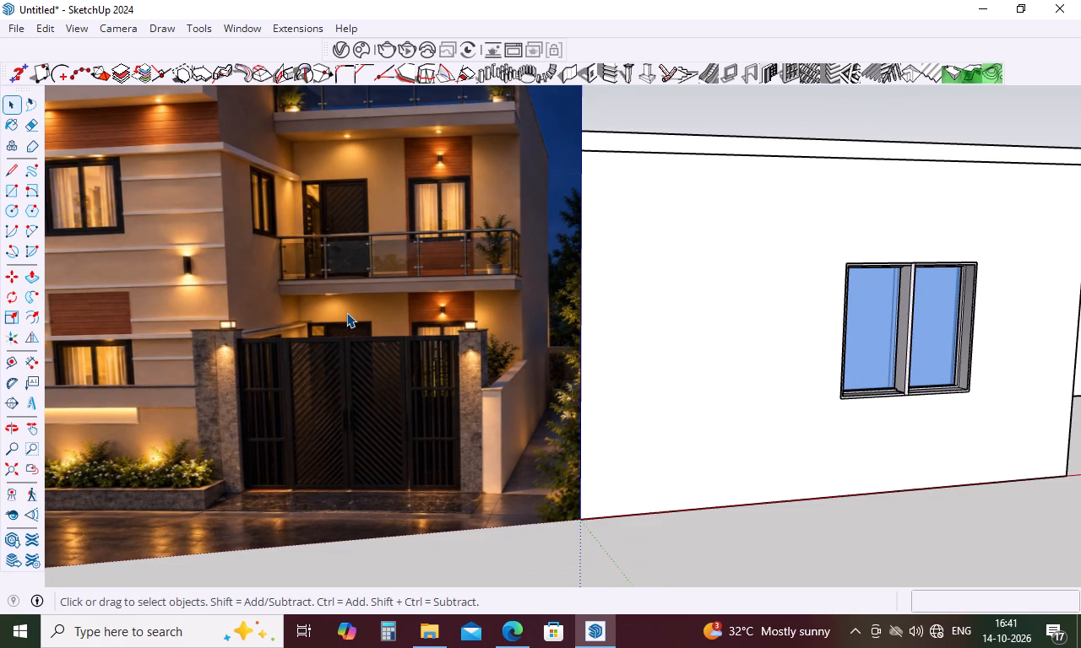
pyautogui.scroll(-6, 346, 312)
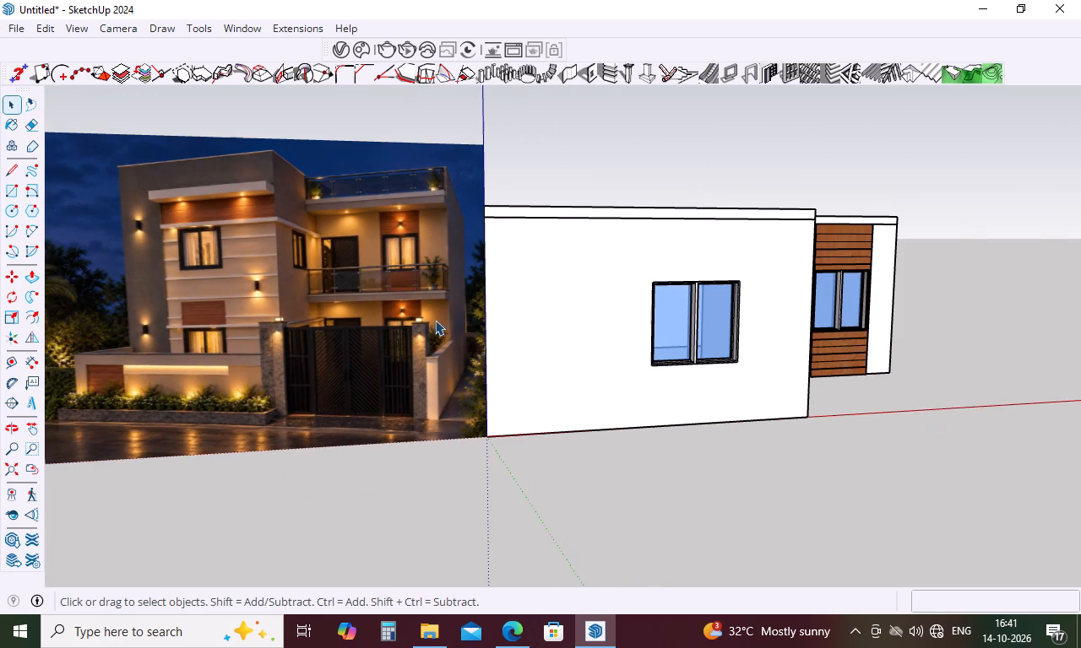
pyautogui.scroll(-4, 597, 272)
pyautogui.moveTo(599, 268); pyautogui.dragTo(507, 425, button='middle')
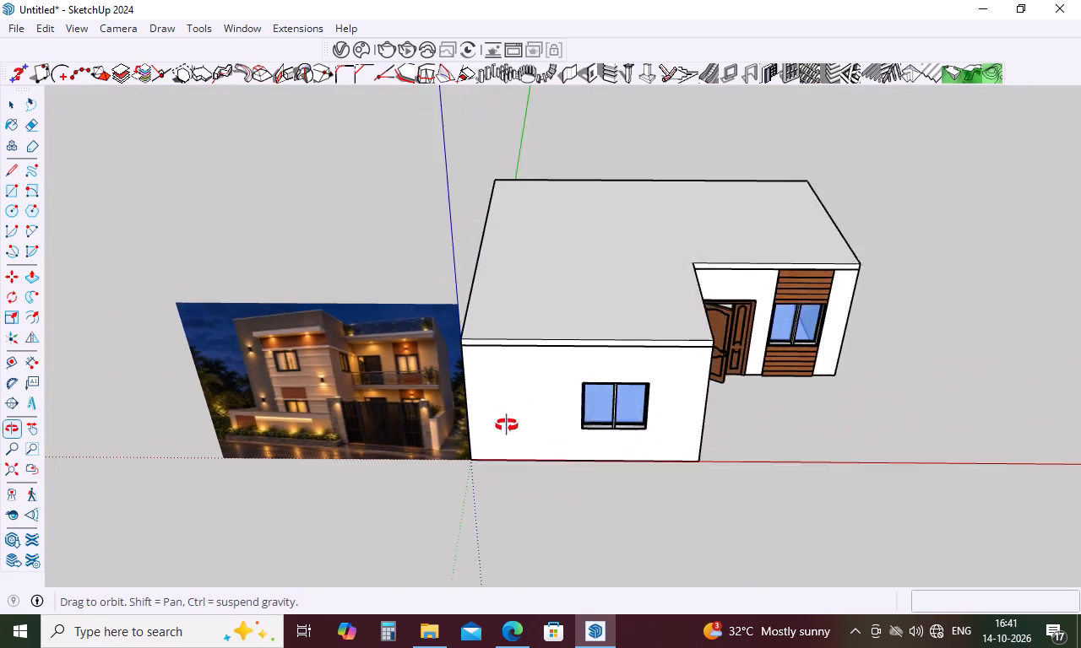
pyautogui.moveTo(507, 425); pyautogui.dragTo(501, 432, button='middle')
pyautogui.press('m')
pyautogui.moveTo(473, 451); pyautogui.dragTo(510, 384, button='middle')
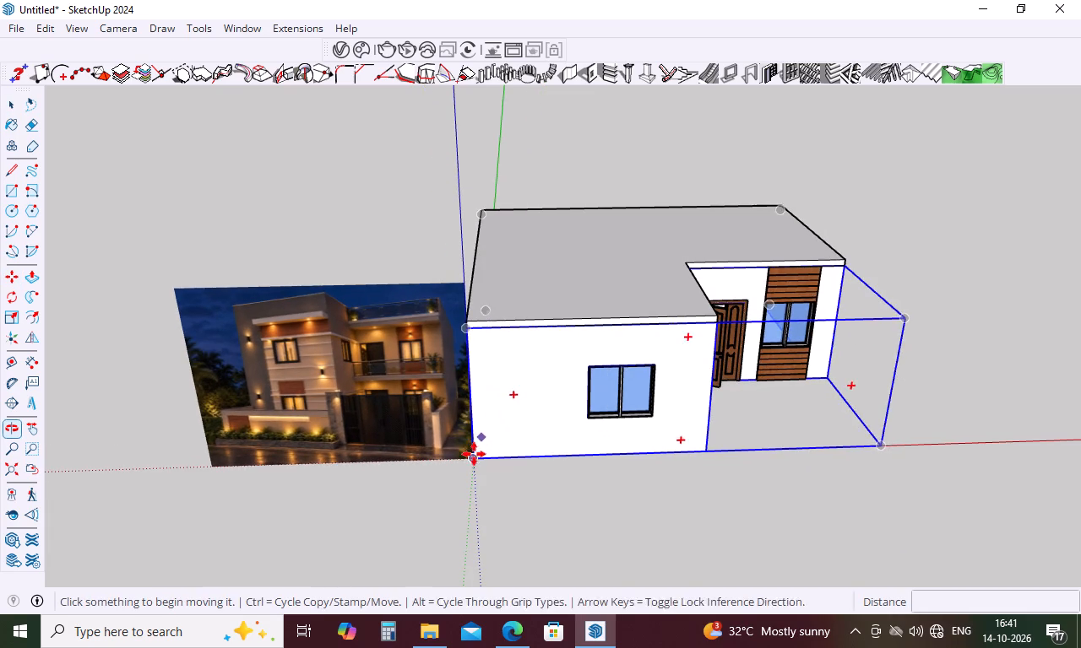
pyautogui.click(472, 458)
pyautogui.click(370, 471)
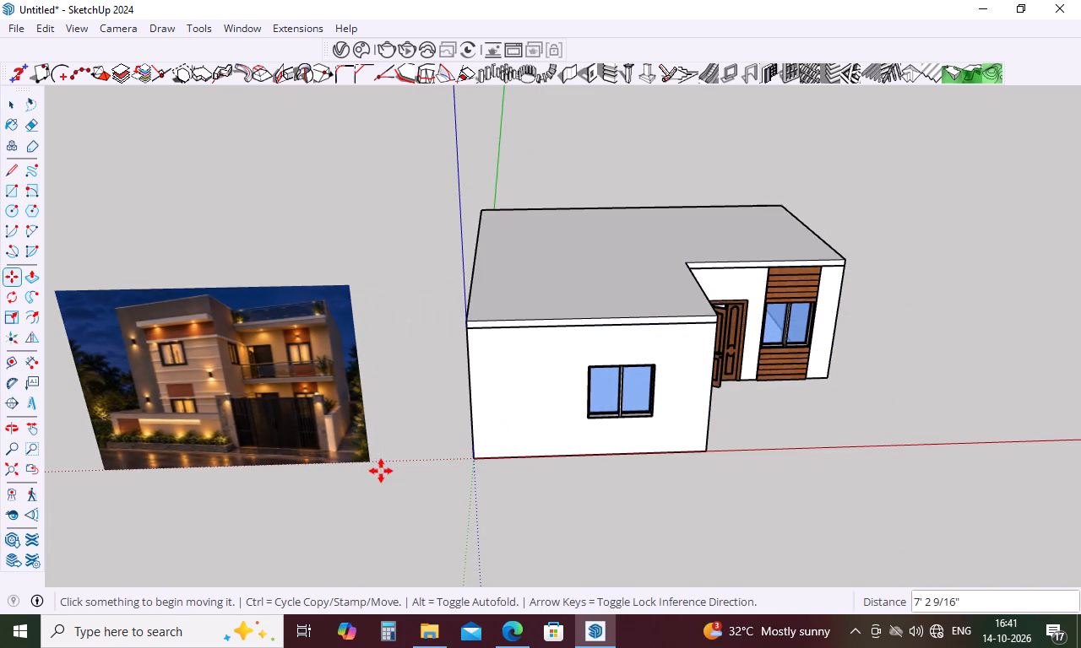
pyautogui.press('space')
# Copy the ground-floor walls, doors, windows and wood panel up 10' 6" onto the roof slab, leaving the slab out of the copy.
pyautogui.scroll(-5, 354, 420)
pyautogui.moveTo(395, 379); pyautogui.dragTo(395, 503, button='middle')
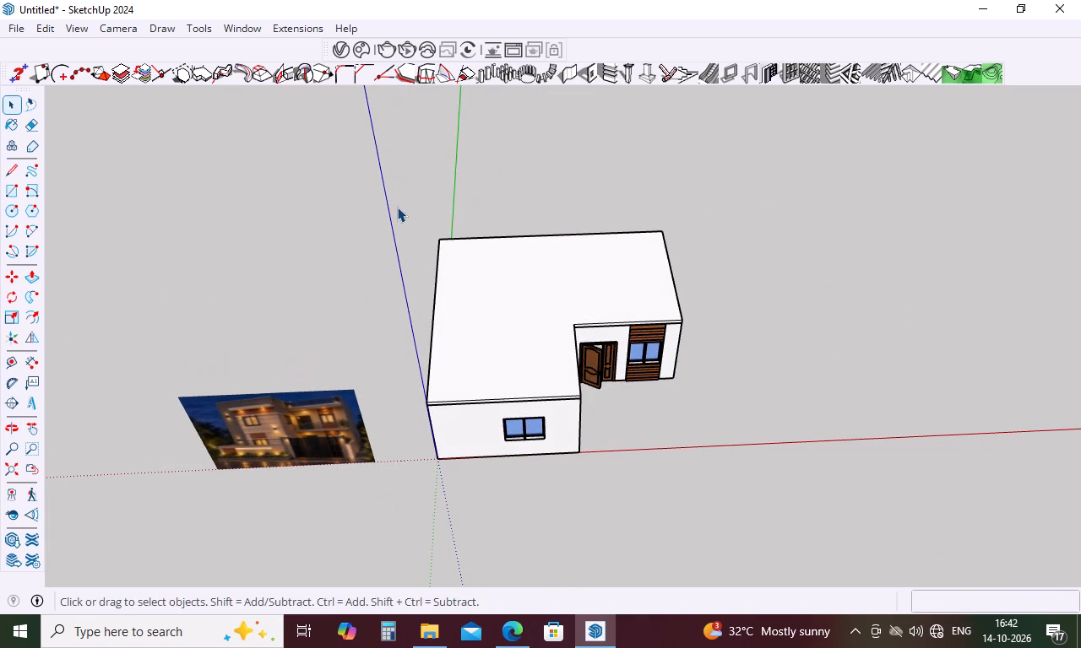
pyautogui.moveTo(367, 210); pyautogui.dragTo(823, 487)
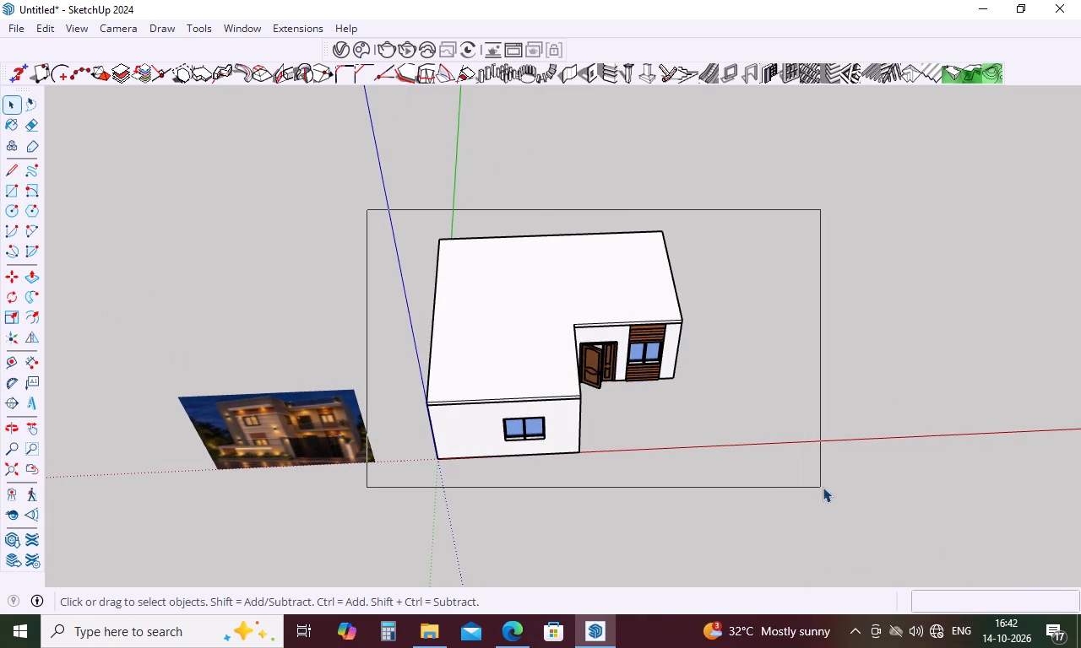
pyautogui.moveTo(823, 487); pyautogui.dragTo(828, 478)
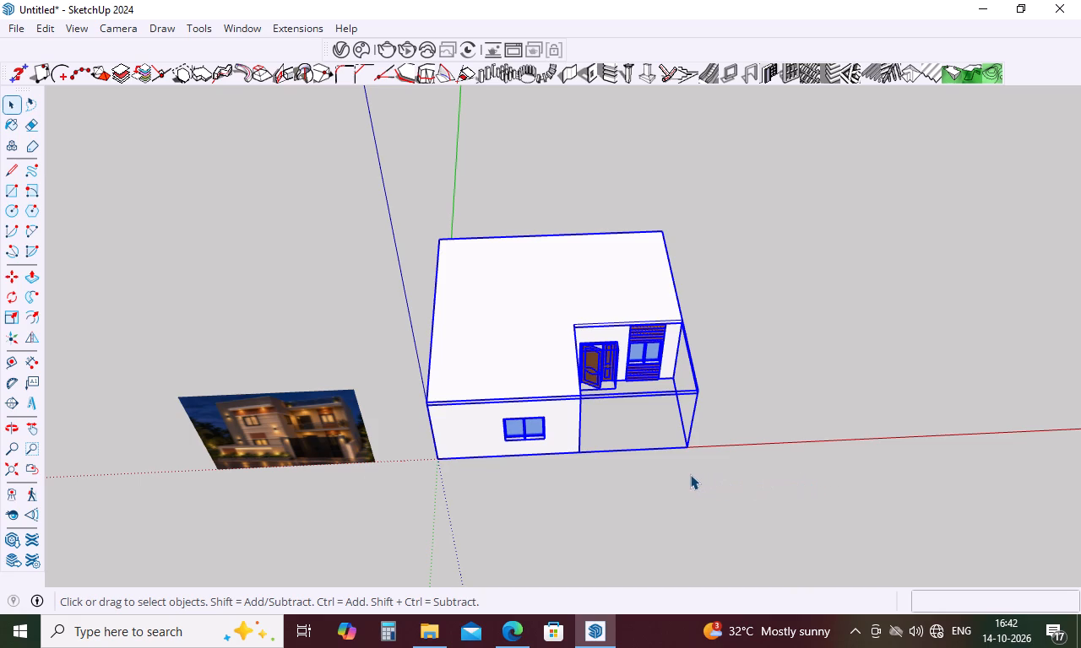
pyautogui.keyDown('shift'); pyautogui.click(519, 370); pyautogui.keyUp('shift')
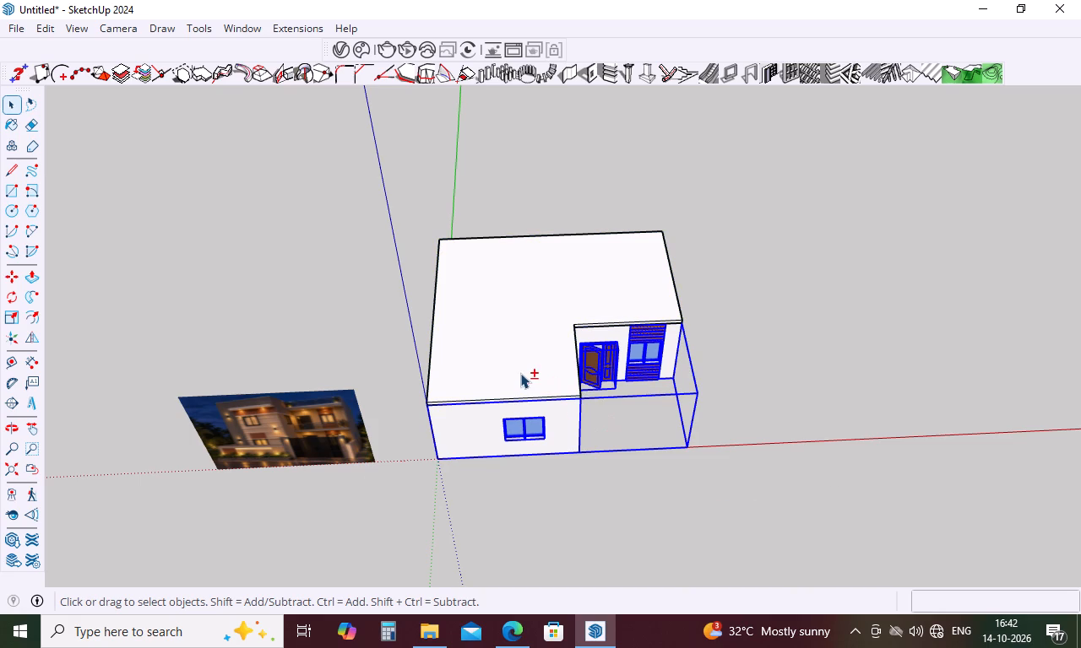
pyautogui.moveTo(607, 487); pyautogui.dragTo(577, 312, button='middle')
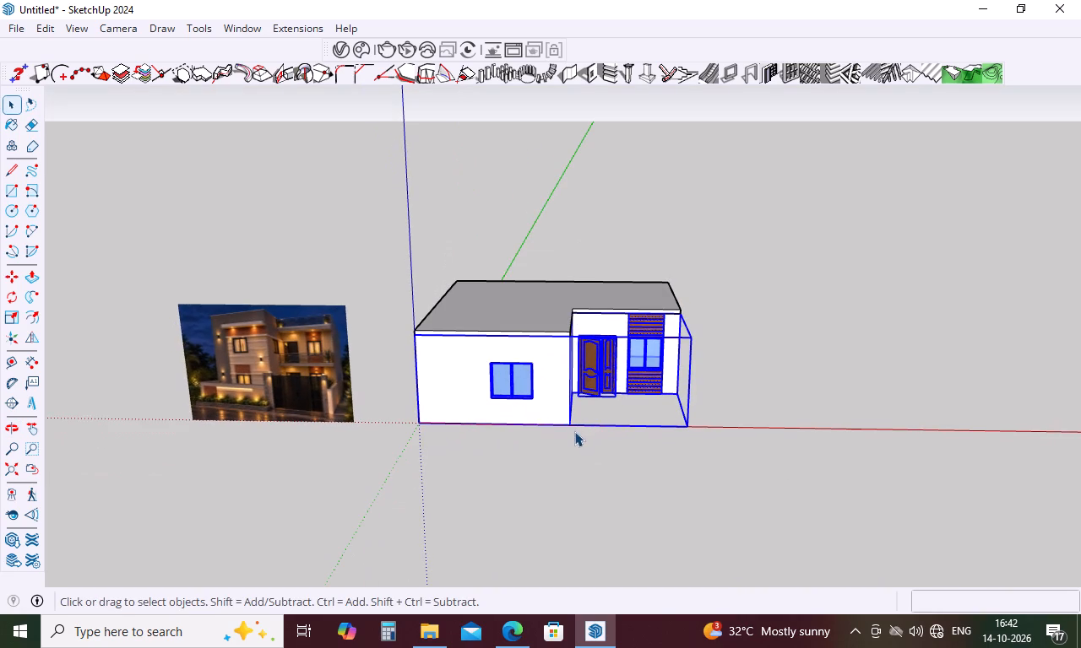
pyautogui.press('m')
pyautogui.click(570, 429)
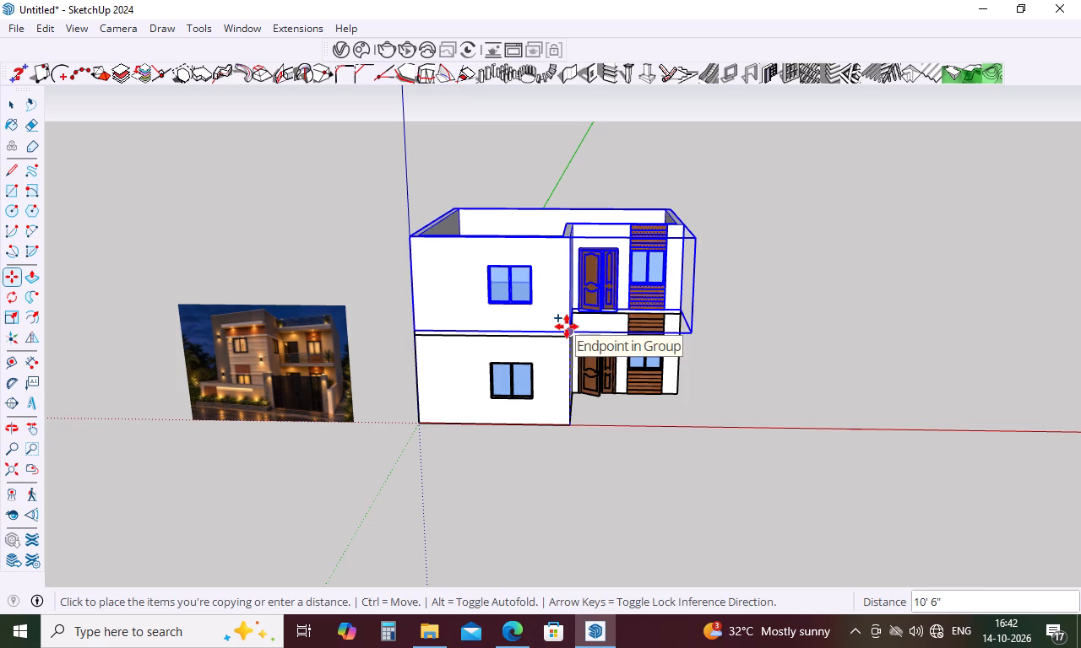
pyautogui.click(567, 327)
pyautogui.press('space')
pyautogui.click(676, 474)
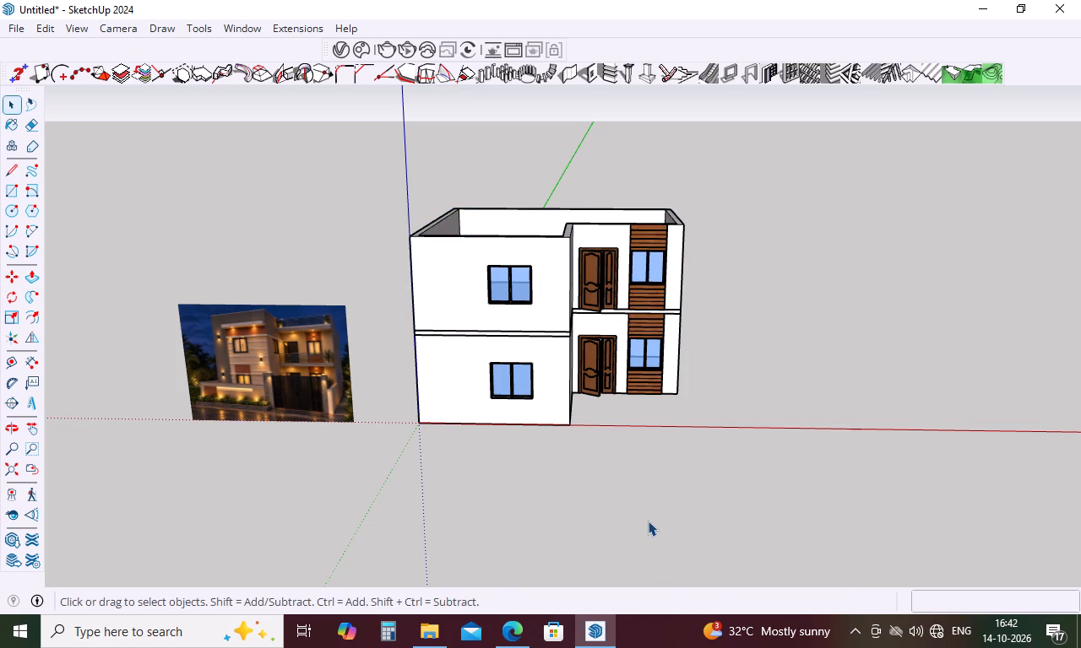
# Copy the slab between the two storeys up onto the top of the upper-storey walls as the roof.
pyautogui.scroll(4, 648, 506)
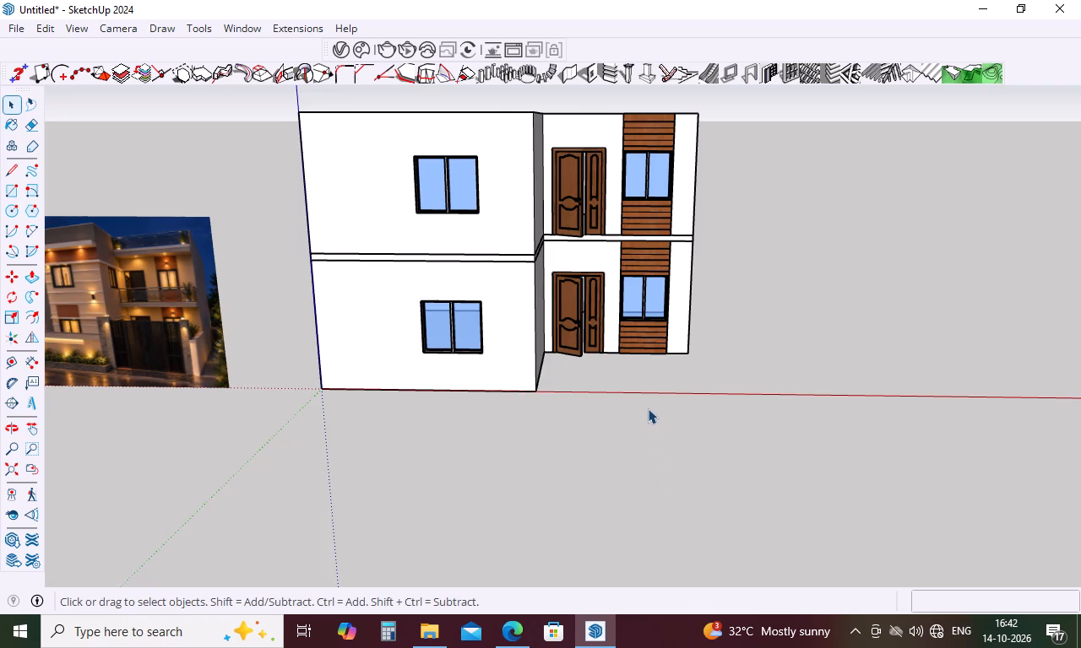
pyautogui.moveTo(641, 405); pyautogui.dragTo(632, 389, button='middle')
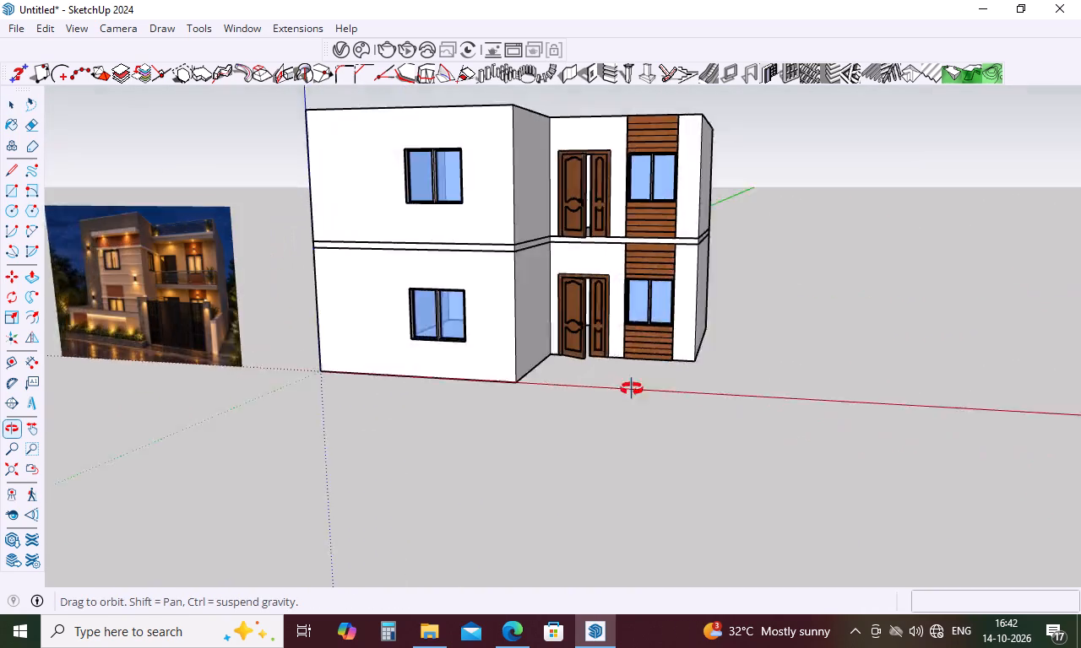
pyautogui.moveTo(632, 389); pyautogui.dragTo(651, 508, button='middle')
pyautogui.scroll(-4, 654, 465)
pyautogui.scroll(5, 285, 405)
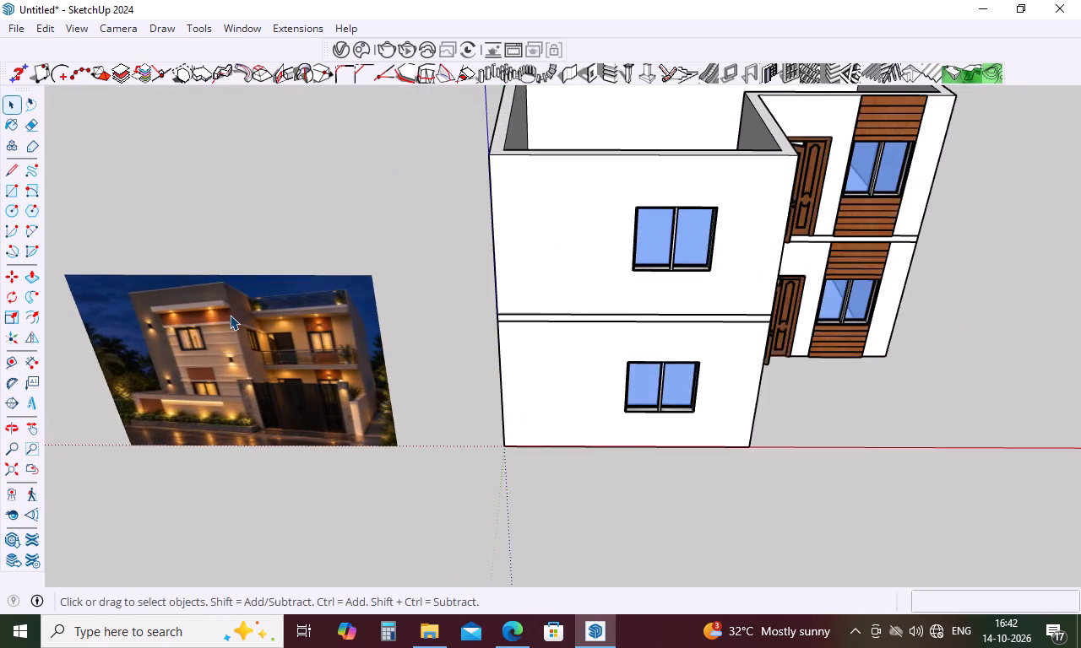
pyautogui.scroll(8, 230, 314)
pyautogui.scroll(-5, 249, 350)
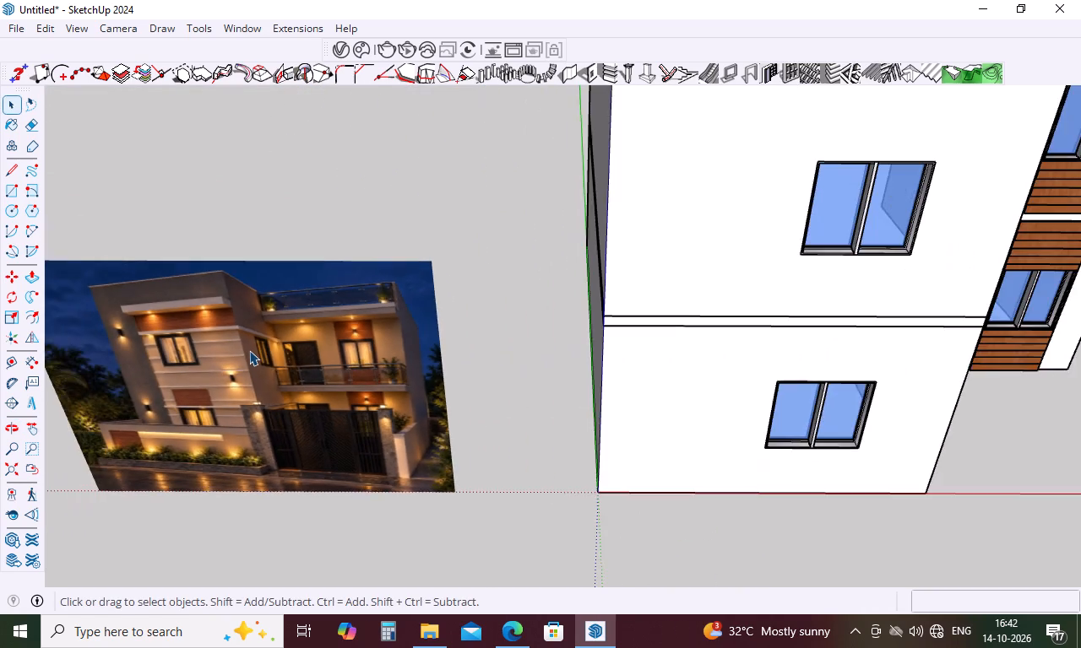
pyautogui.scroll(-4, 249, 350)
pyautogui.click(577, 330)
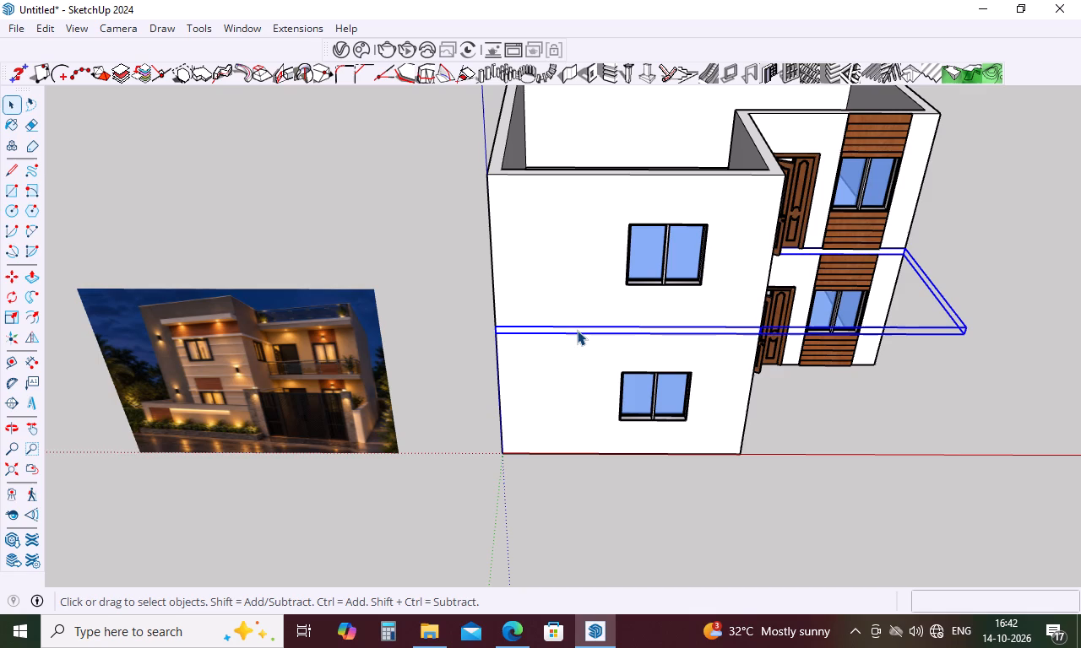
pyautogui.press('m')
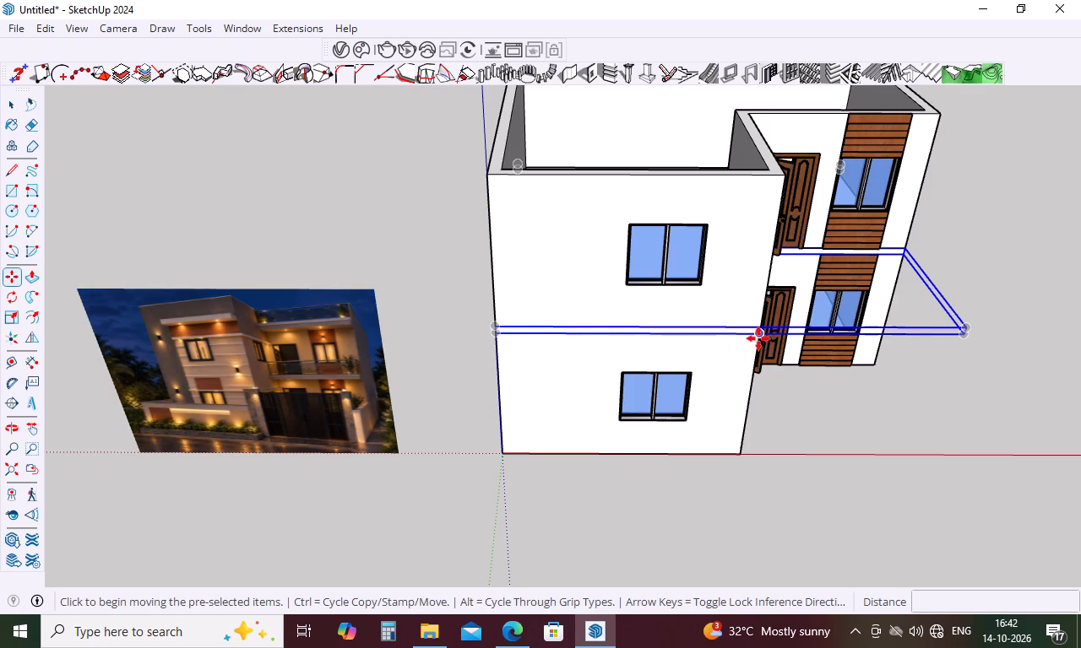
pyautogui.click(758, 337)
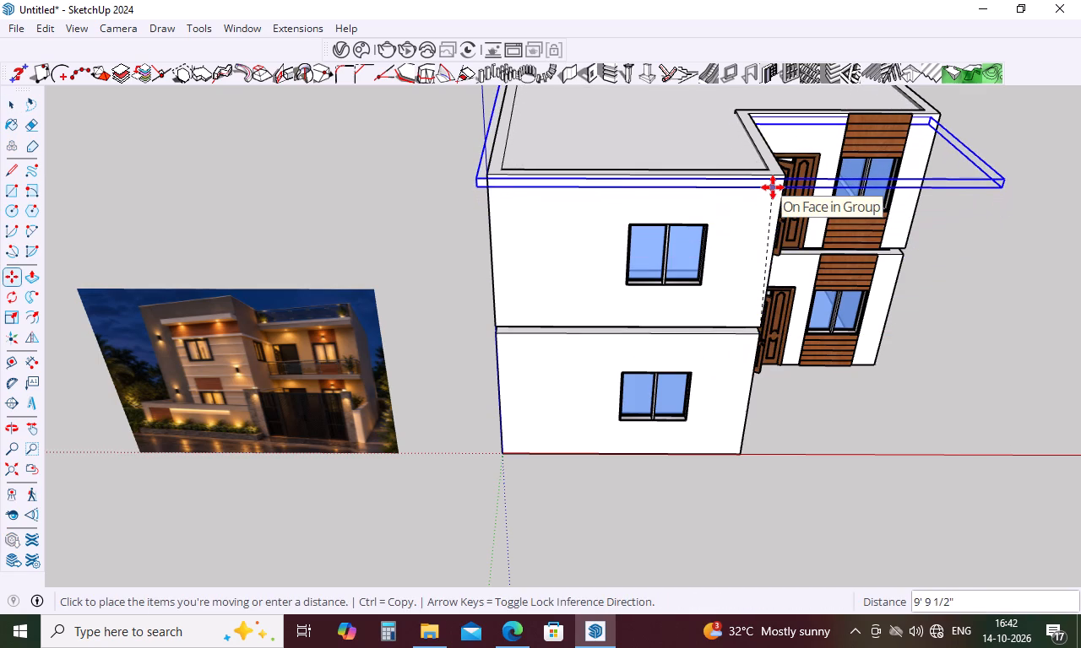
pyautogui.click(780, 184)
pyautogui.press('space')
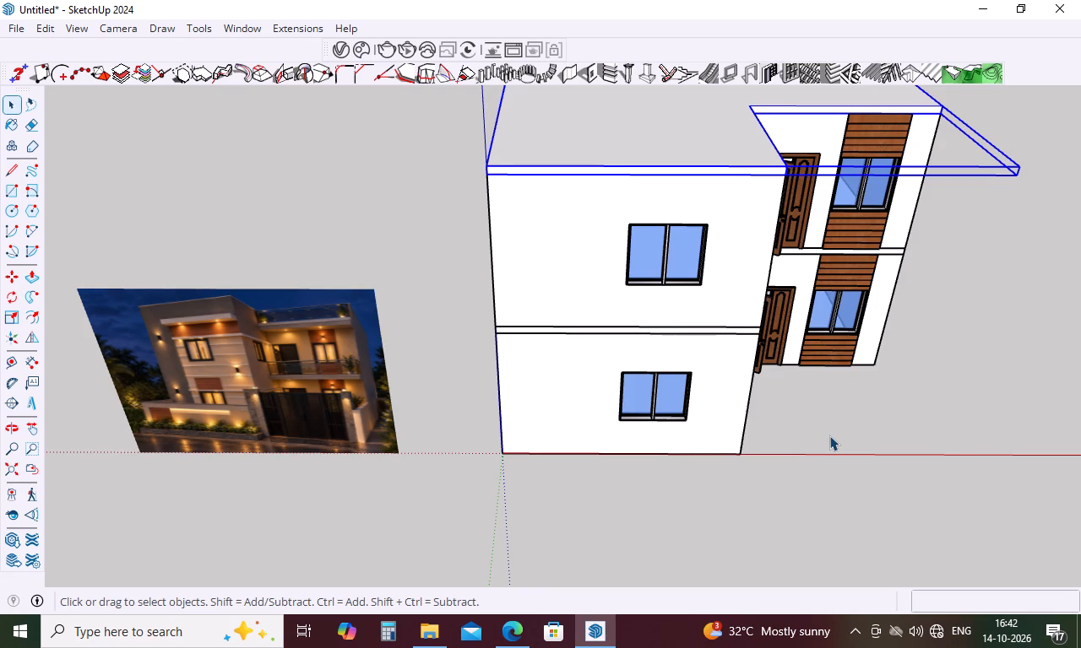
pyautogui.click(855, 417)
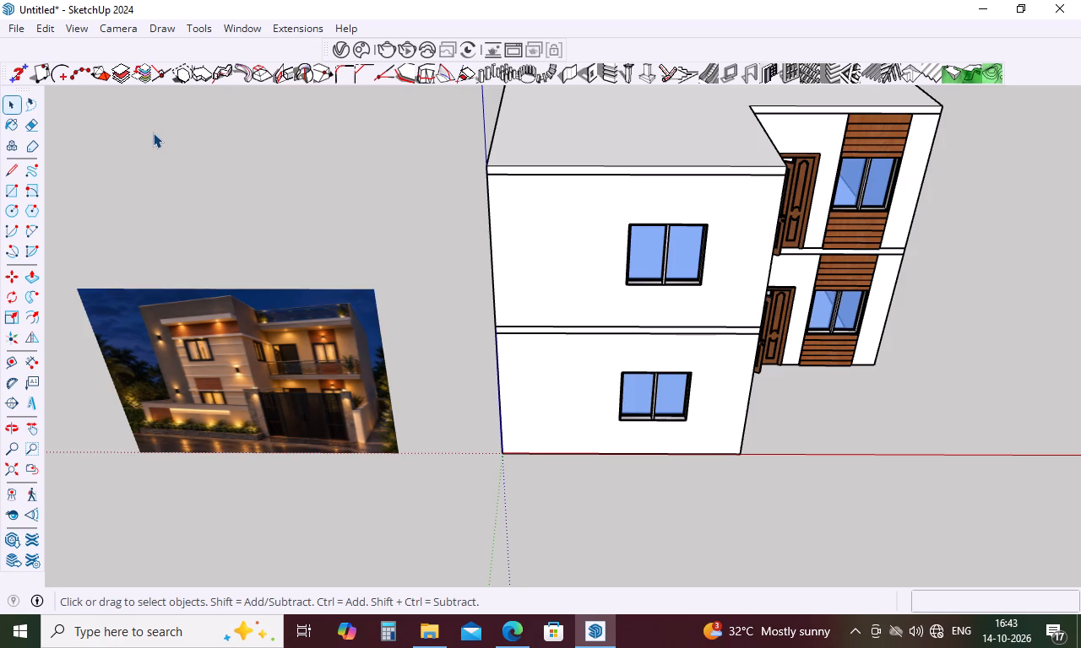
# Examine the reference image's upper facade, canopy band, wood strip and balconies against the two-storey model.
pyautogui.scroll(4, 153, 134)
pyautogui.scroll(-4, 153, 134)
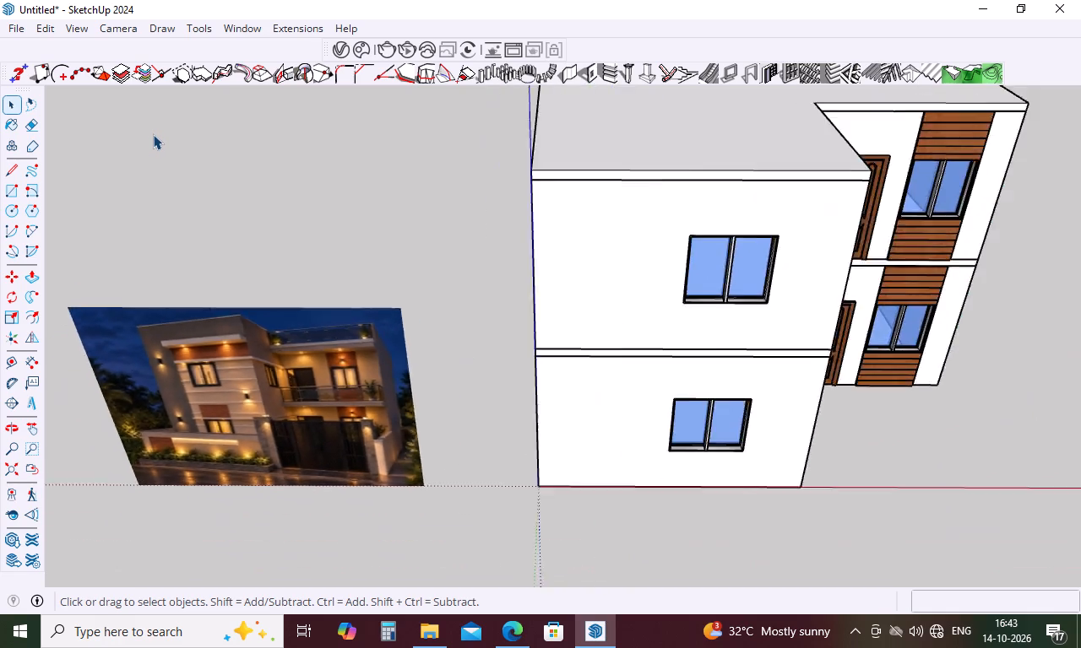
pyautogui.scroll(4, 153, 134)
pyautogui.scroll(-4, 153, 134)
pyautogui.scroll(3, 153, 134)
pyautogui.scroll(-2, 153, 134)
pyautogui.scroll(2, 153, 134)
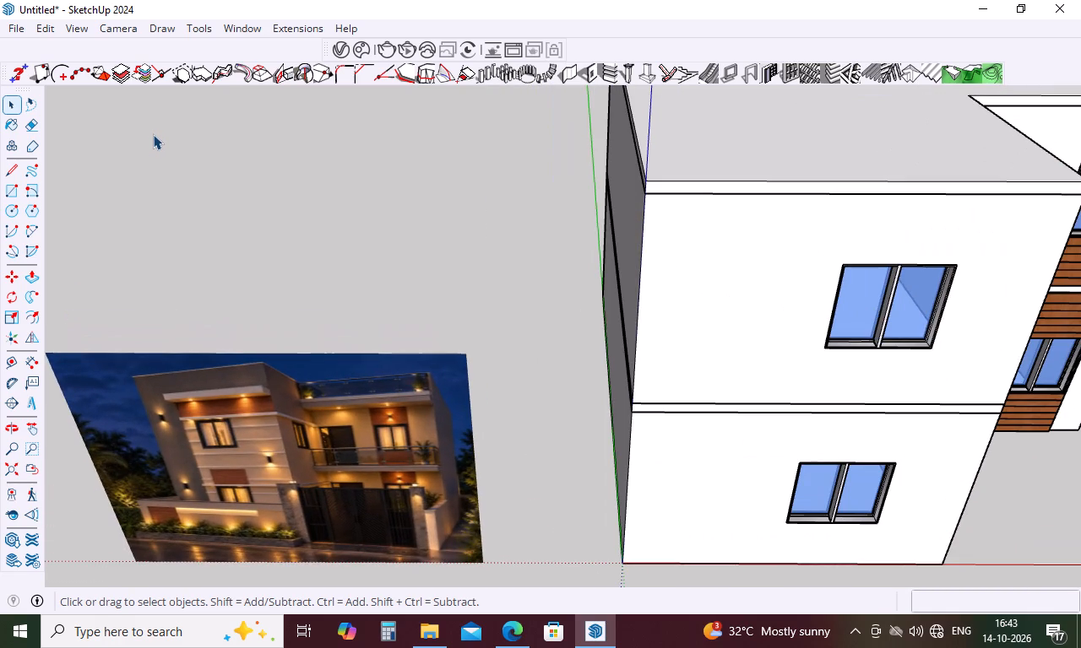
pyautogui.scroll(-1, 153, 134)
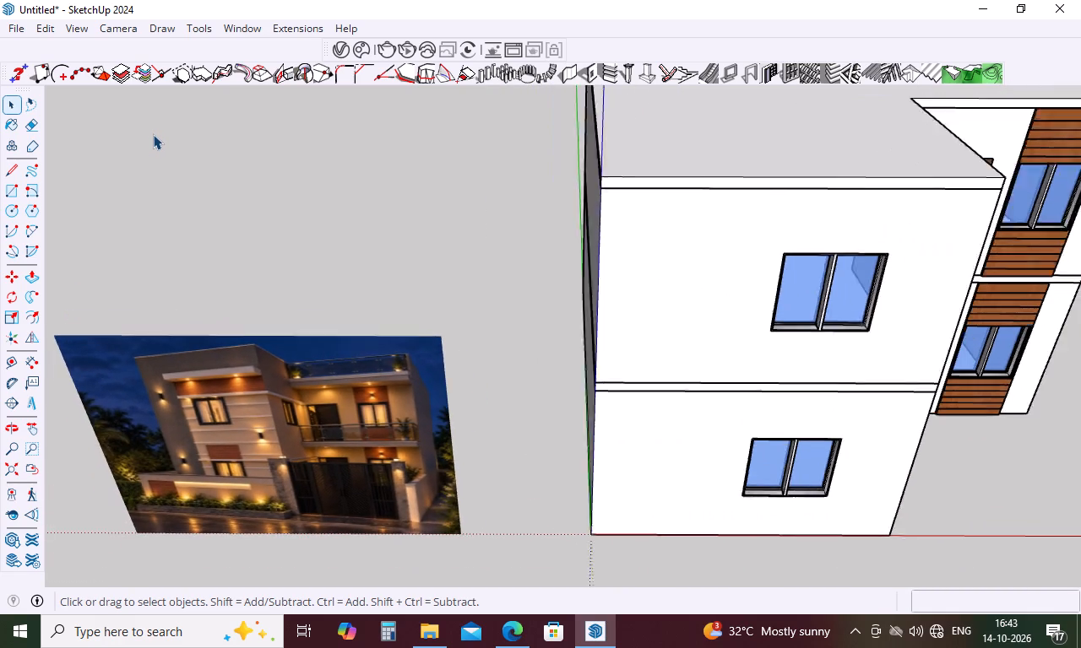
pyautogui.scroll(-8, 153, 134)
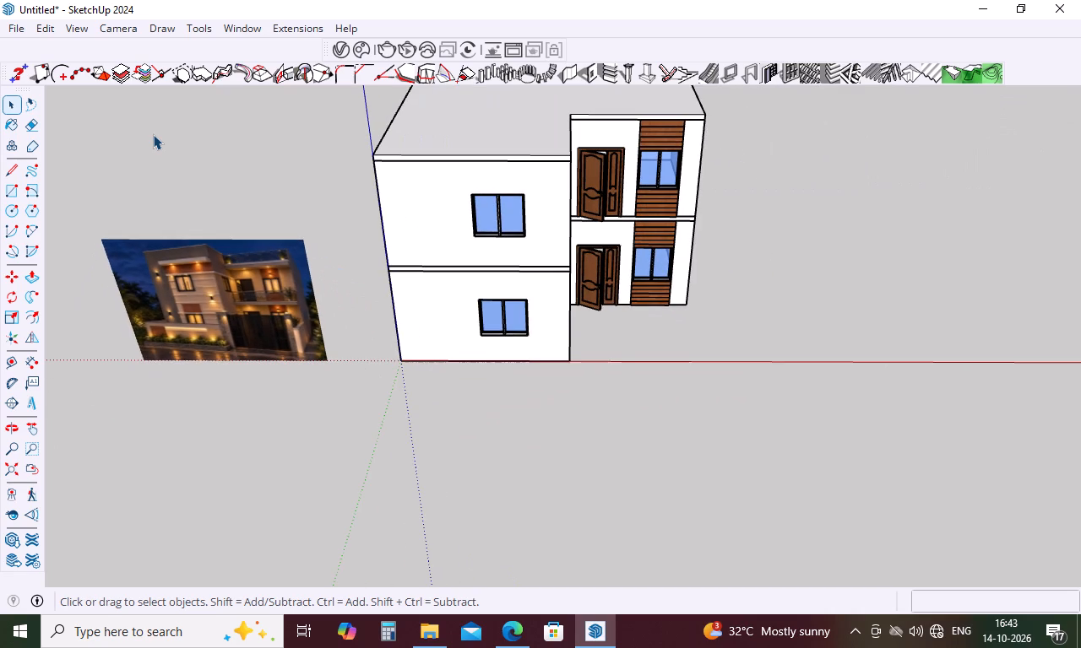
pyautogui.scroll(-4, 263, 264)
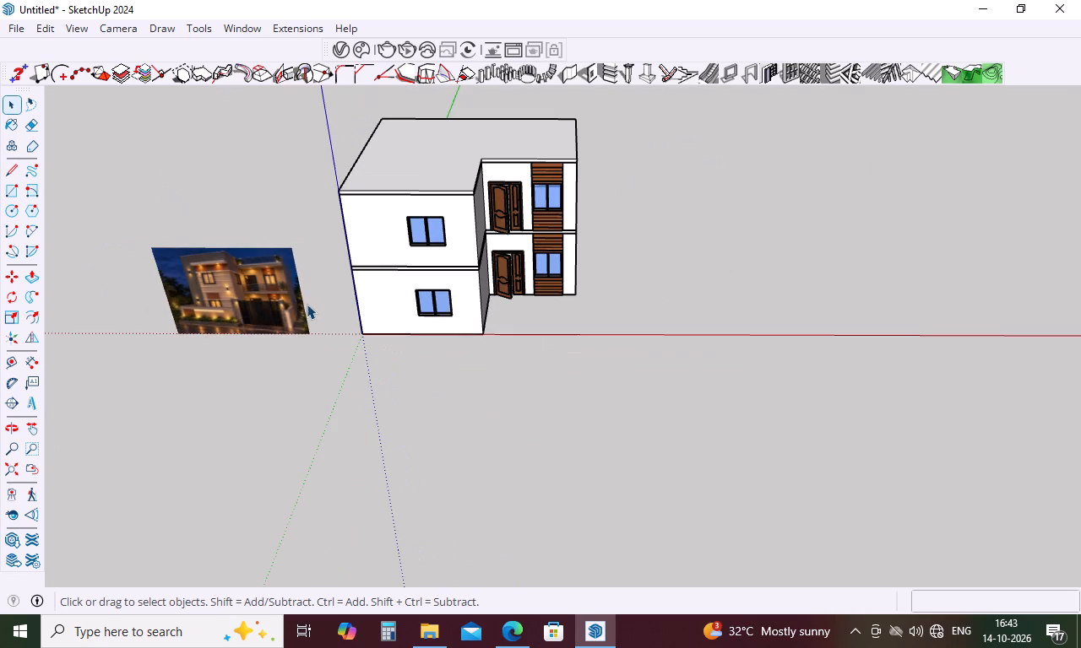
pyautogui.moveTo(307, 304); pyautogui.dragTo(361, 176, button='middle')
pyautogui.scroll(8, 280, 221)
pyautogui.scroll(6, 176, 244)
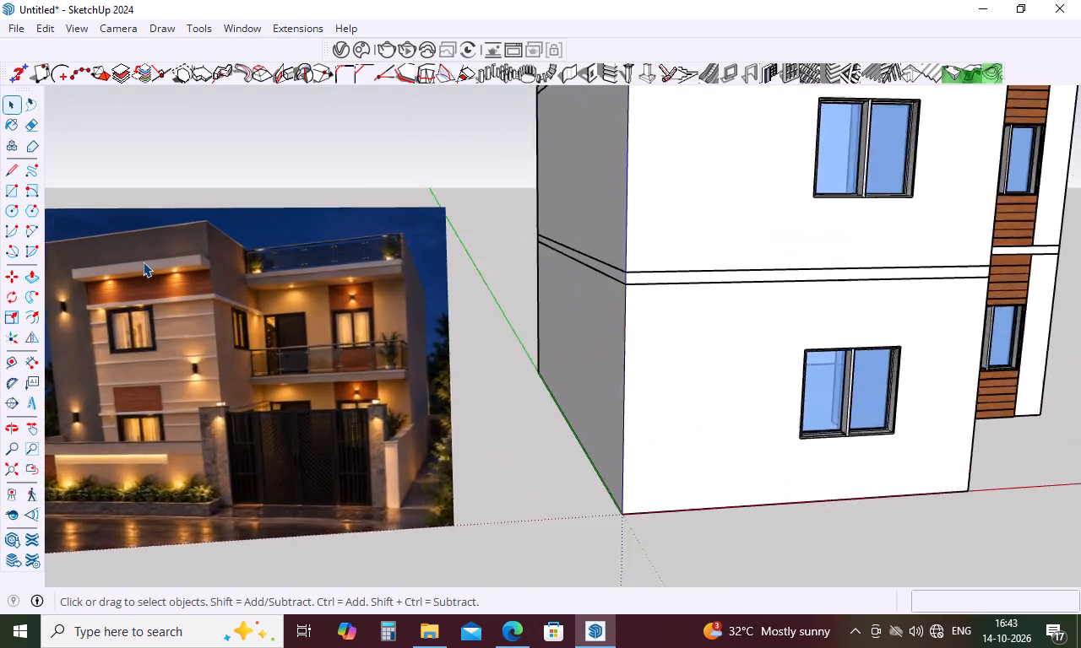
pyautogui.scroll(2, 143, 262)
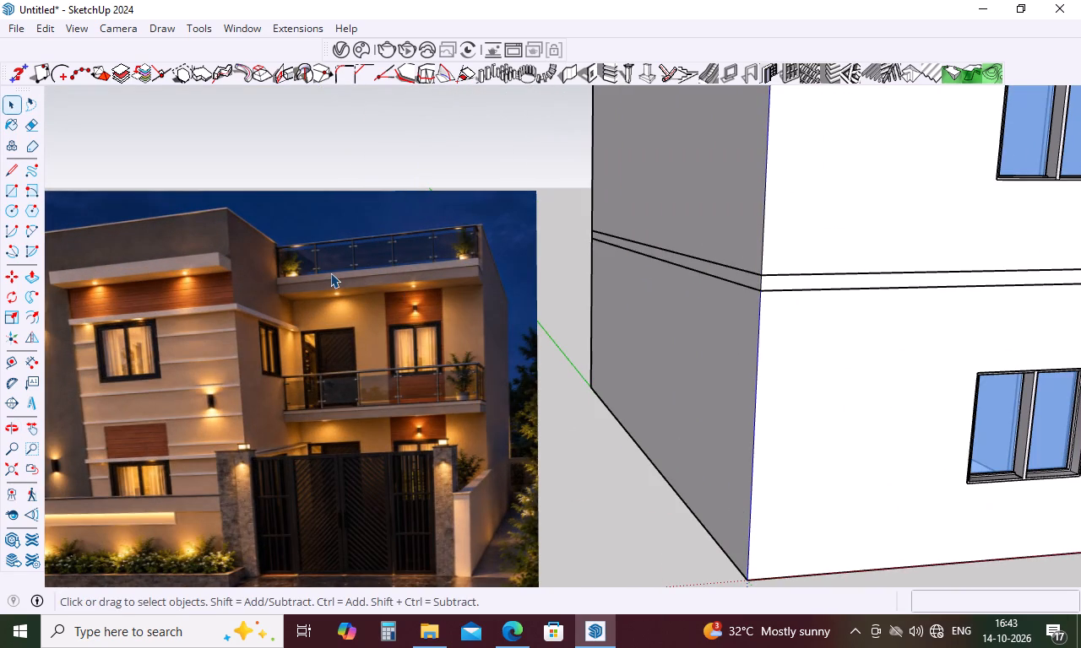
pyautogui.scroll(-6, 329, 273)
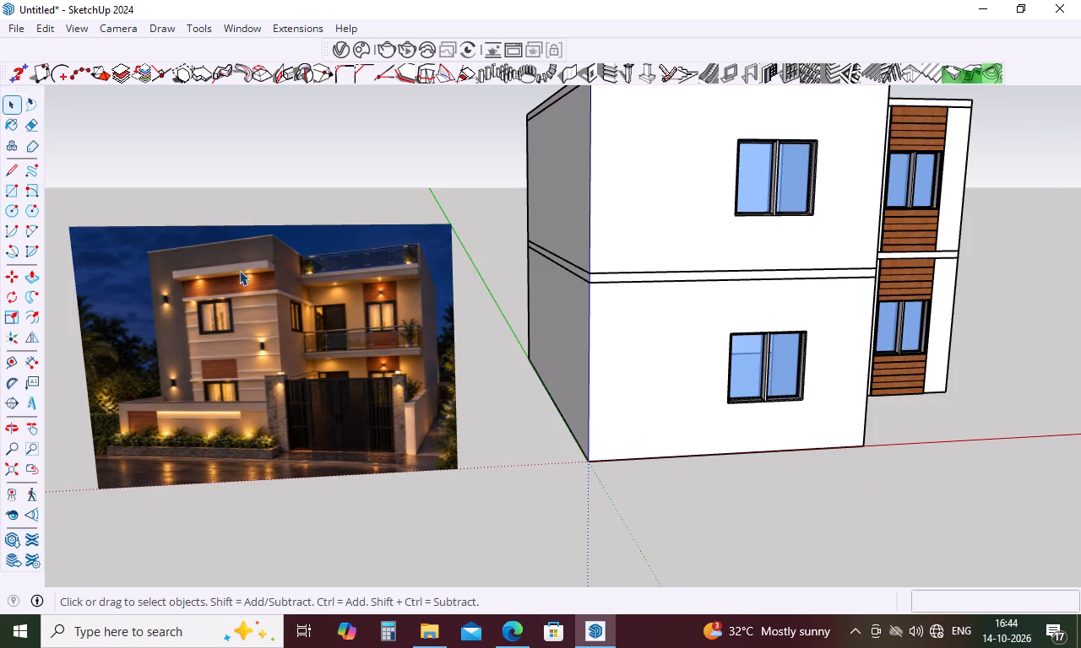
pyautogui.moveTo(239, 270); pyautogui.dragTo(346, 271, button='middle')
pyautogui.scroll(4, 329, 273)
pyautogui.scroll(-4, 325, 268)
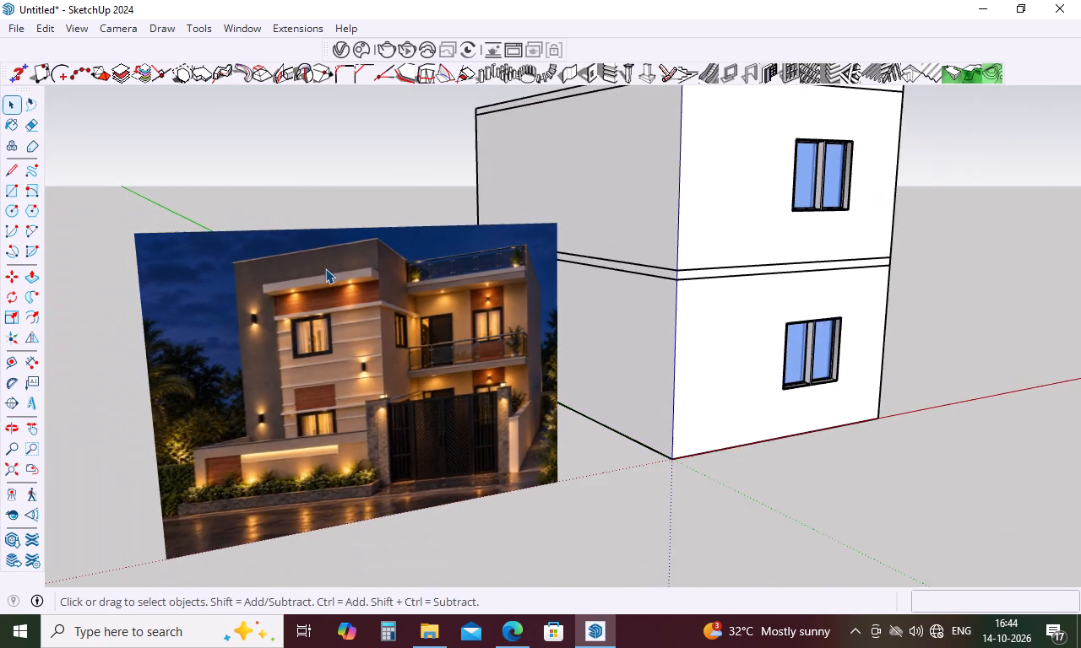
pyautogui.scroll(-8, 322, 262)
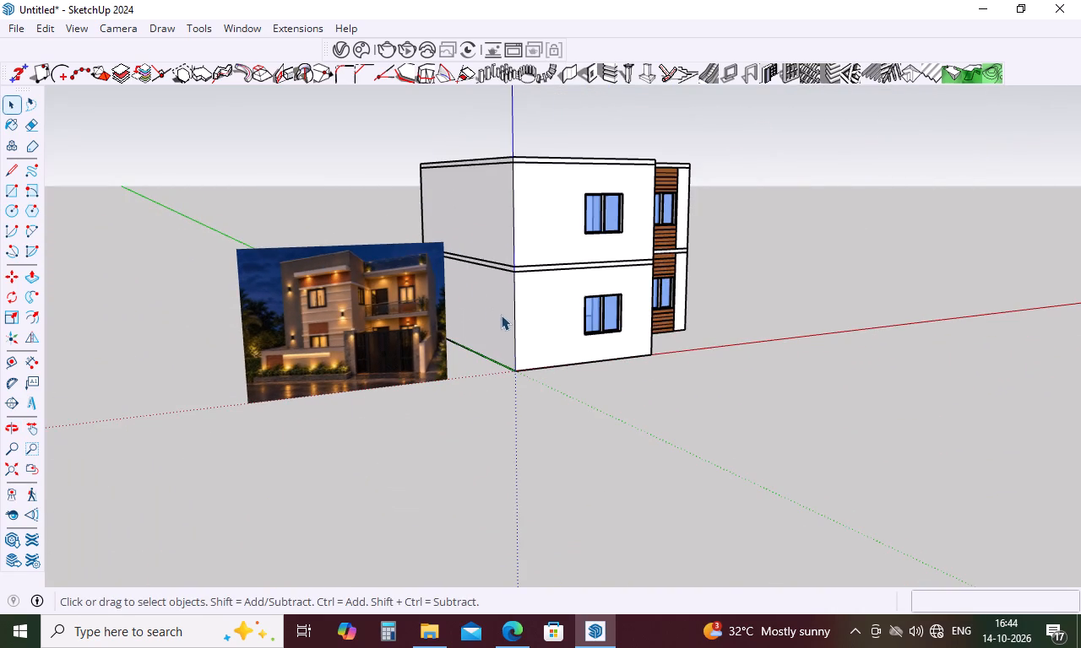
pyautogui.moveTo(501, 315); pyautogui.dragTo(439, 329, button='middle')
pyautogui.press('Escape')
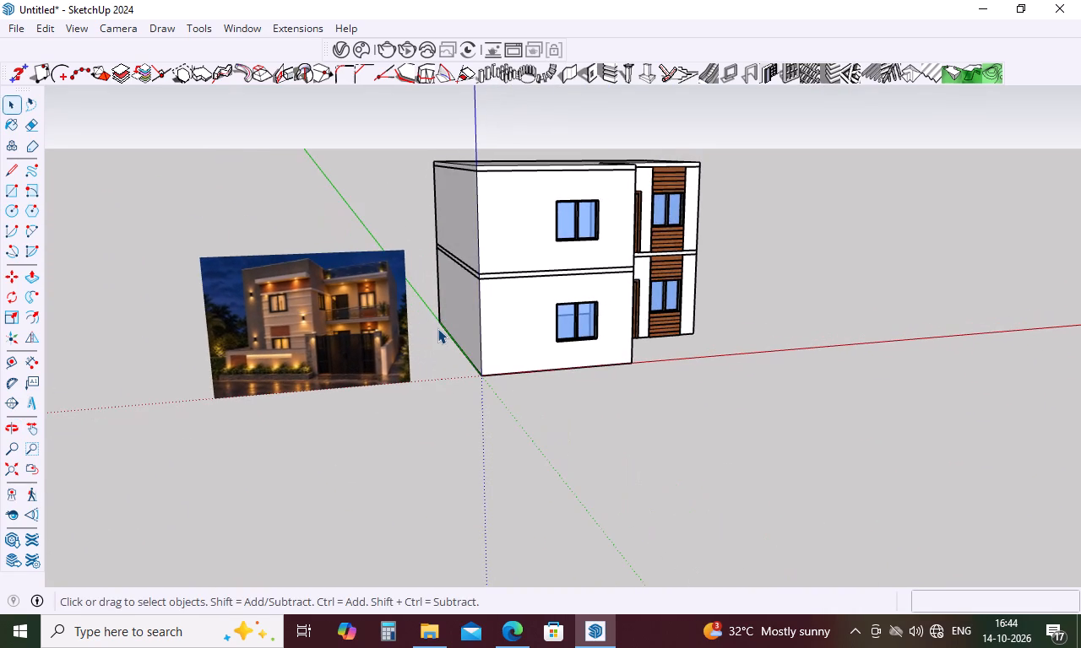
# Place a vertical guide on the front wall 4' in from its corner at the origin.
pyautogui.press('t')
pyautogui.click(483, 298)
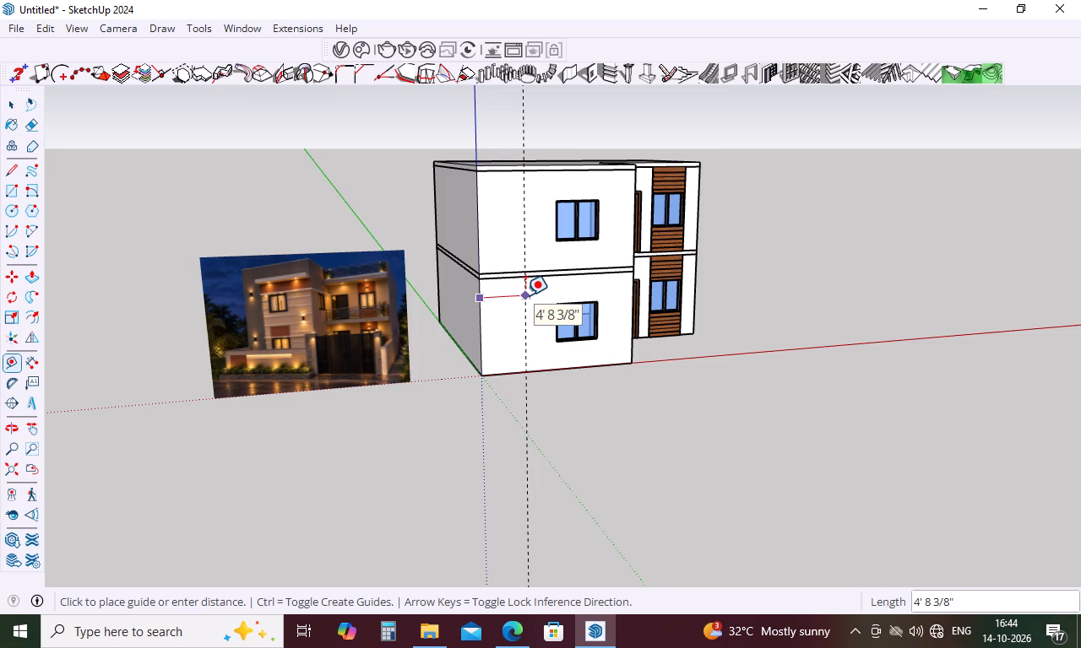
pyautogui.write("4'")
pyautogui.press('Return')
pyautogui.moveTo(584, 347); pyautogui.dragTo(532, 319, button='middle')
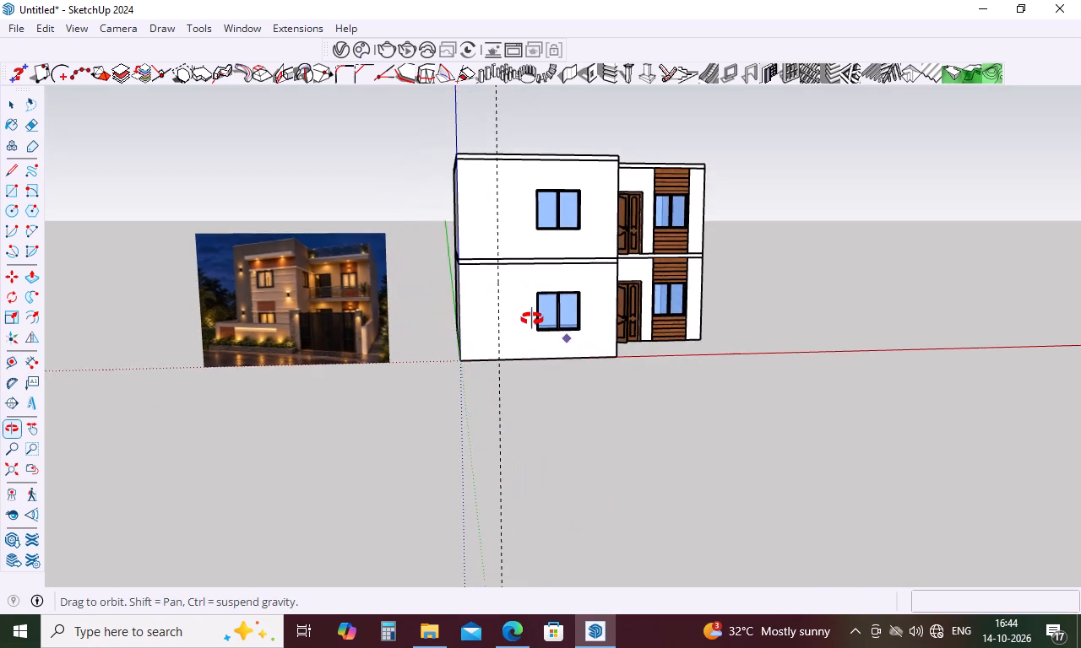
# Examine the reference image's front facade, comparing its windows, wood panels and trim bands with the model's front wall.
pyautogui.moveTo(532, 319); pyautogui.dragTo(422, 318, button='middle')
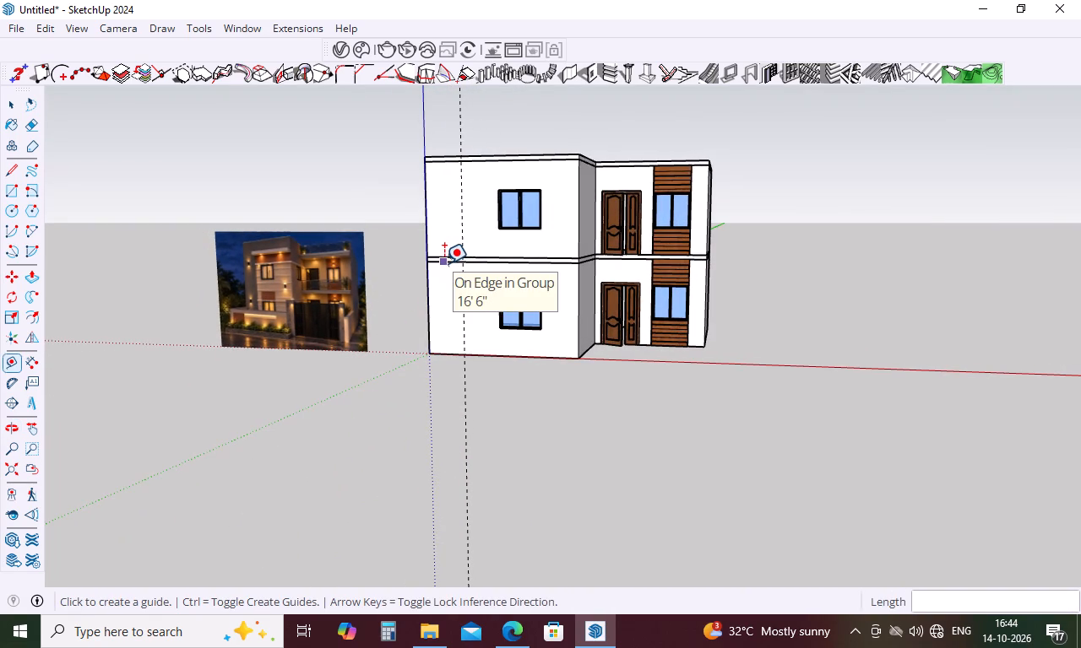
pyautogui.scroll(13, 301, 264)
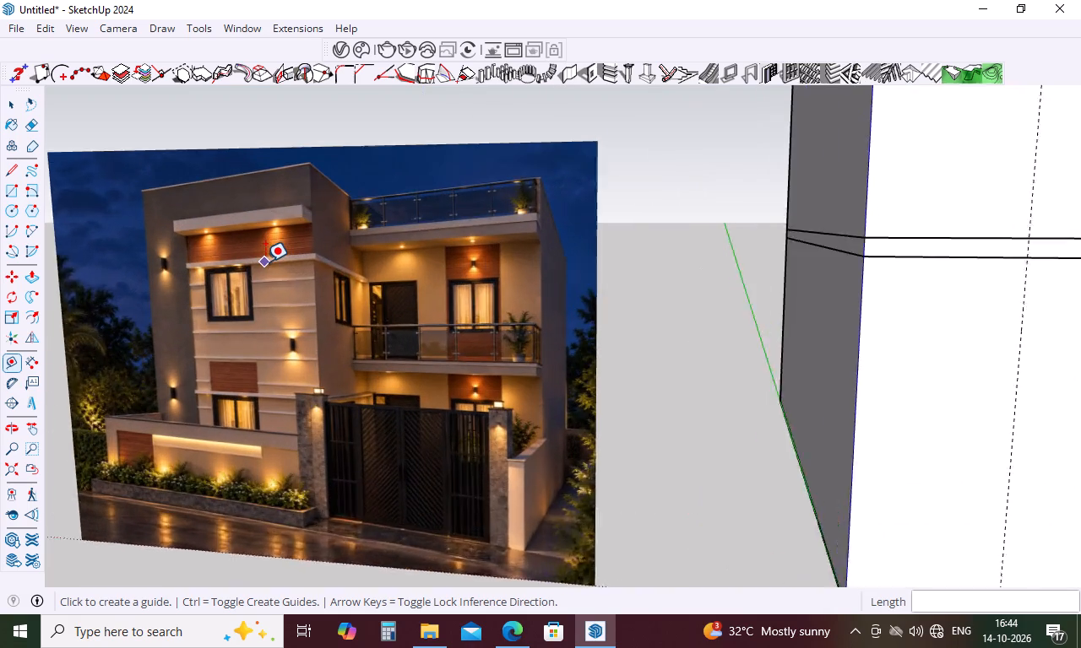
pyautogui.scroll(2, 265, 262)
pyautogui.scroll(-10, 231, 267)
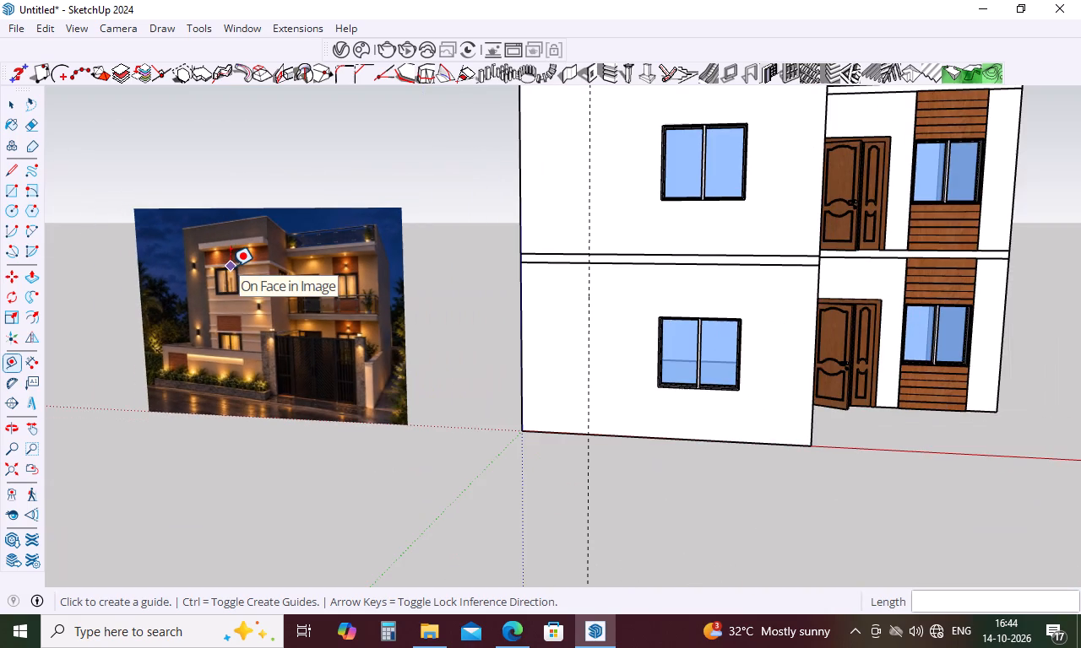
pyautogui.press('space')
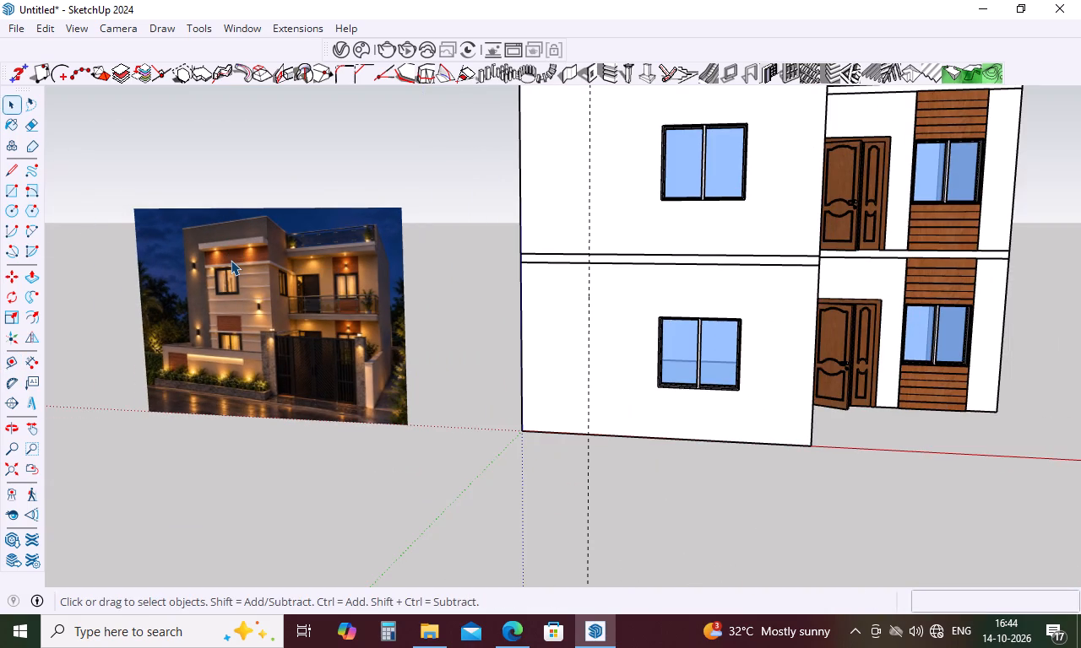
pyautogui.scroll(8, 213, 328)
pyautogui.moveTo(242, 326); pyautogui.dragTo(267, 270, button='middle')
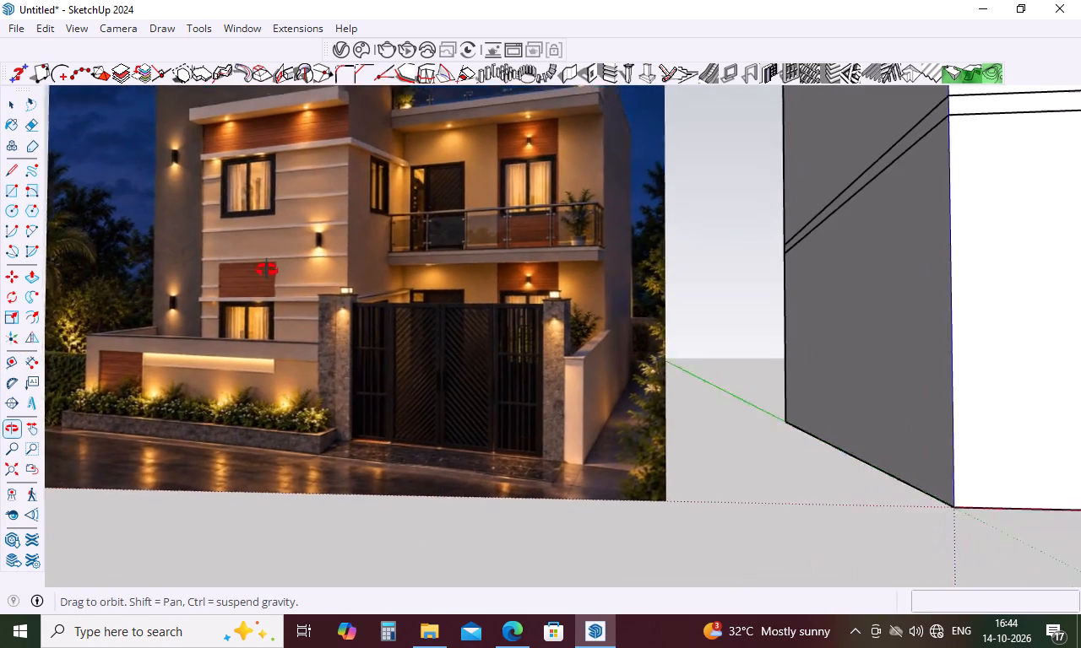
pyautogui.moveTo(267, 270); pyautogui.dragTo(231, 273, button='middle')
pyautogui.scroll(1, 231, 273)
pyautogui.scroll(-10, 228, 268)
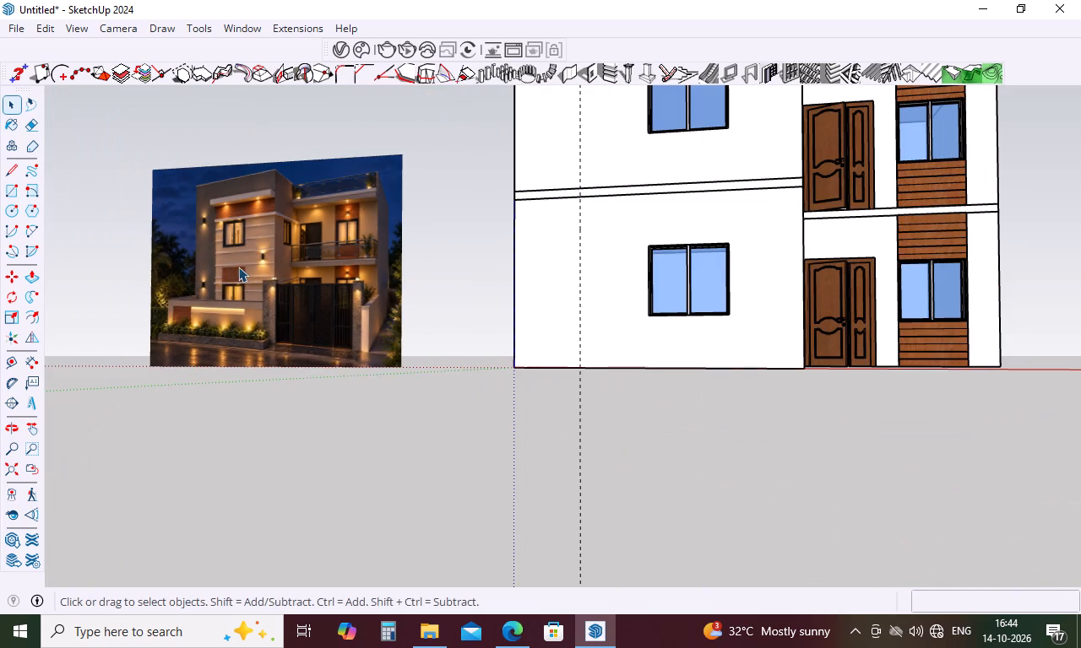
# Place a horizontal guide 0.5" above the top edge of the front wall's ground-floor window frame.
pyautogui.press('t')
pyautogui.scroll(6, 747, 230)
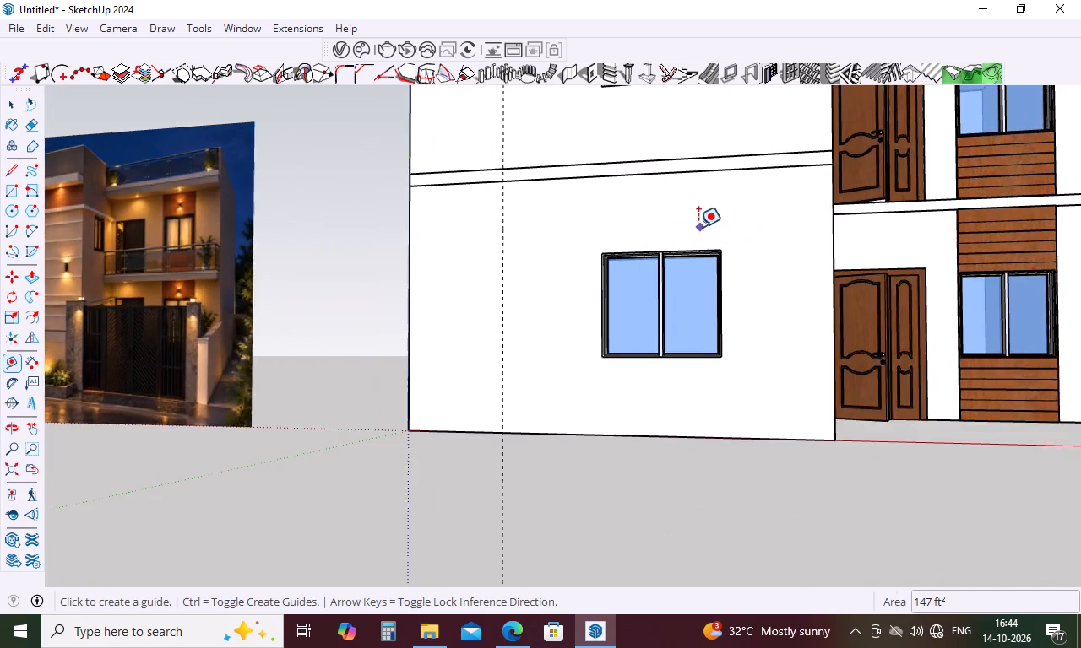
pyautogui.scroll(2, 698, 227)
pyautogui.moveTo(685, 235); pyautogui.dragTo(683, 287, button='middle')
pyautogui.scroll(15, 648, 304)
pyautogui.moveTo(644, 295); pyautogui.dragTo(644, 327, button='middle')
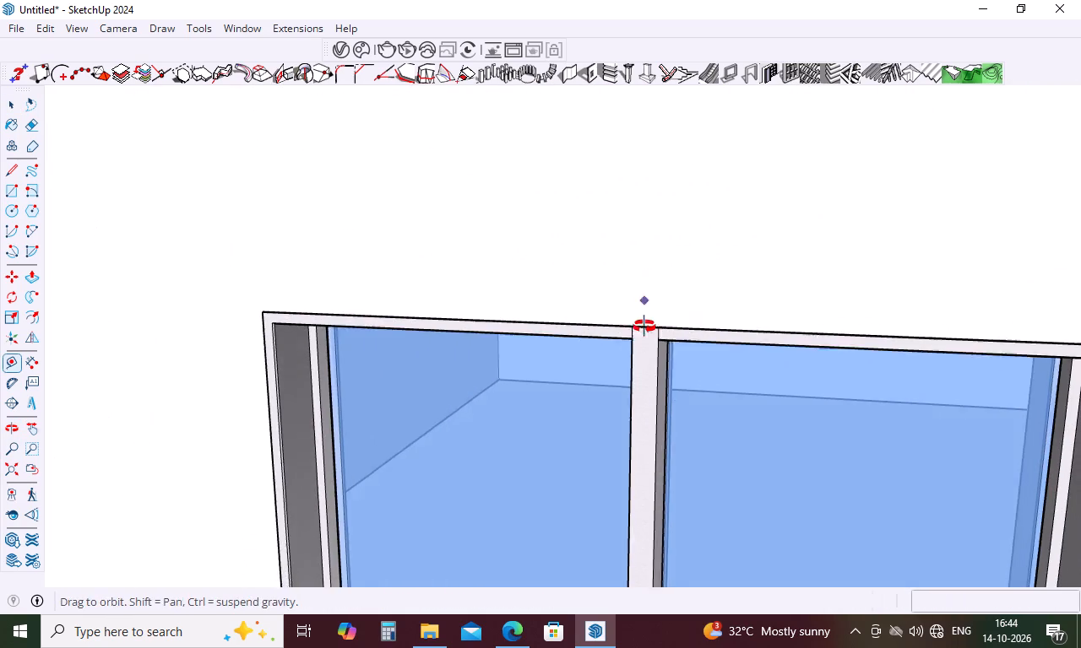
pyautogui.moveTo(644, 327); pyautogui.dragTo(644, 384, button='middle')
pyautogui.click(647, 356)
pyautogui.moveTo(654, 329); pyautogui.dragTo(634, 402, button='middle')
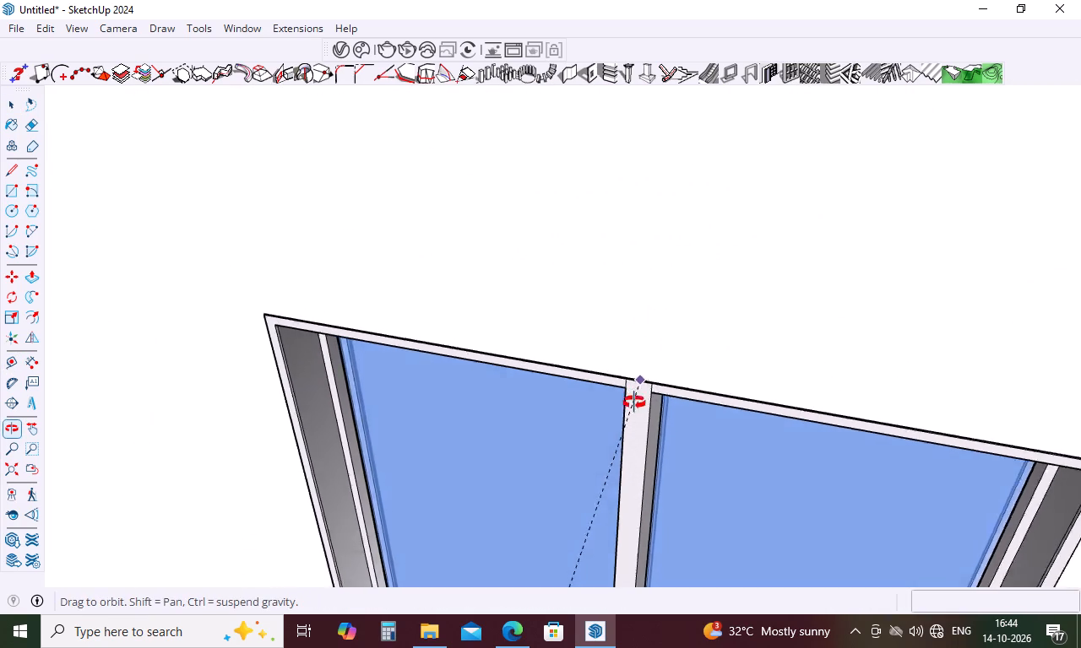
pyautogui.moveTo(634, 402); pyautogui.dragTo(624, 437, button='middle')
pyautogui.scroll(14, 637, 405)
pyautogui.scroll(10, 642, 386)
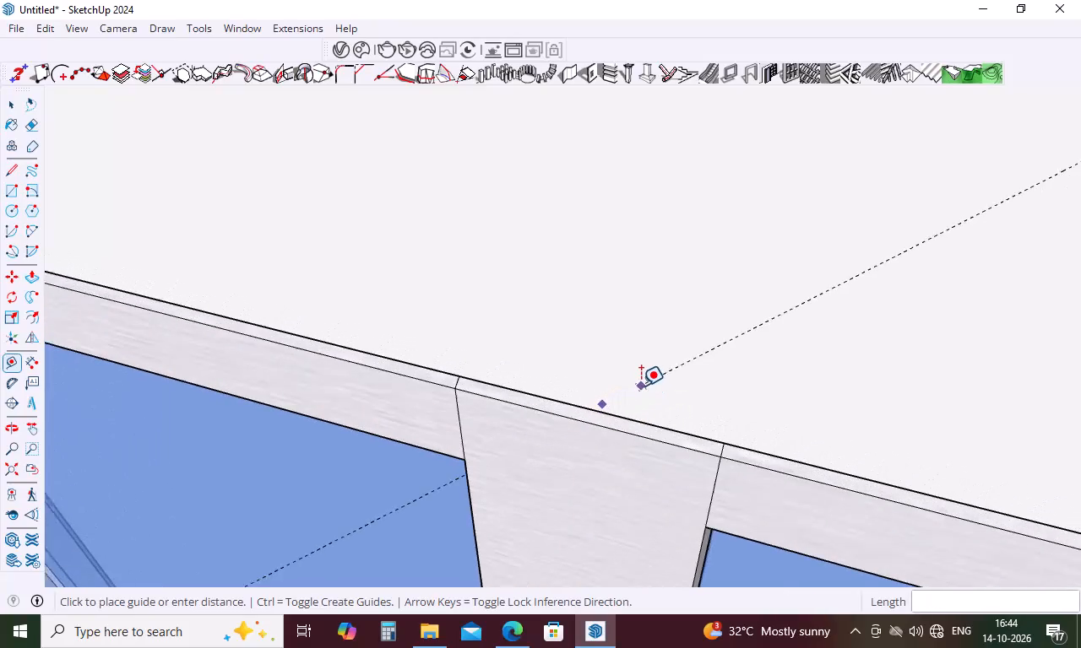
pyautogui.press('space')
pyautogui.press('t')
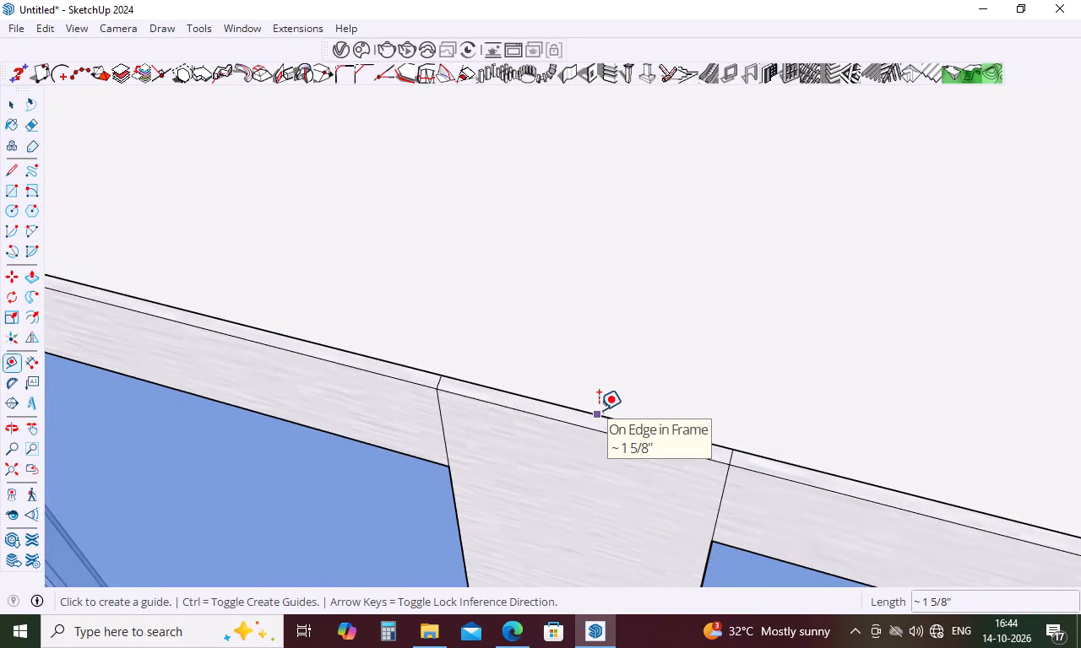
pyautogui.click(599, 410)
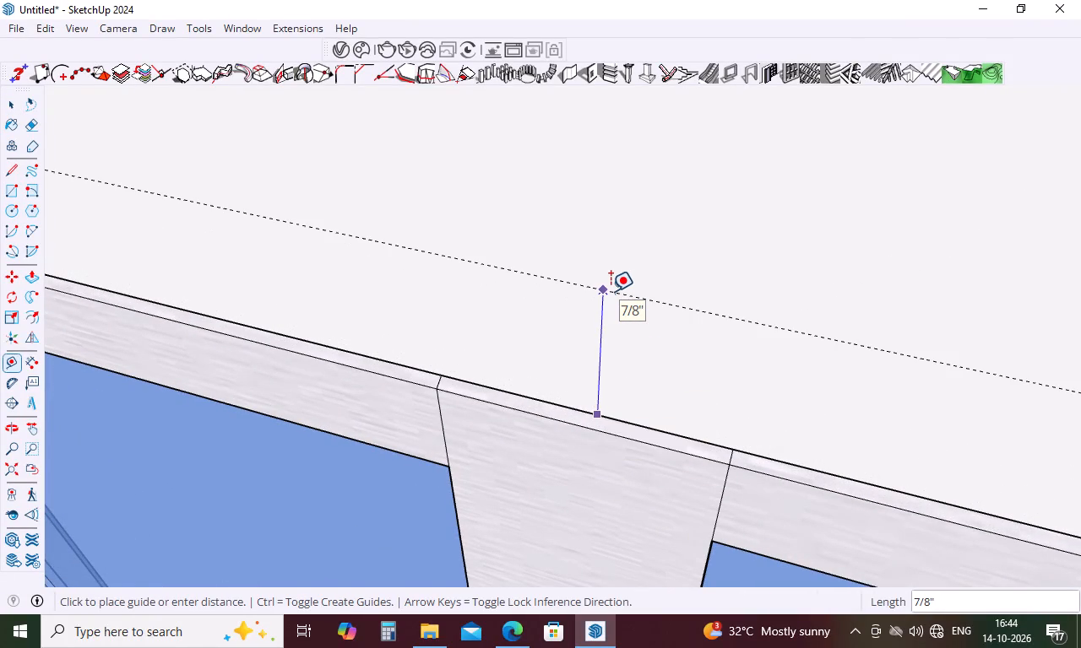
pyautogui.write('.5')
pyautogui.press('Return')
# Examine the reference image's ground-floor window, the wood panel above it and the horizontal trim bands against the model.
pyautogui.scroll(-12, 607, 300)
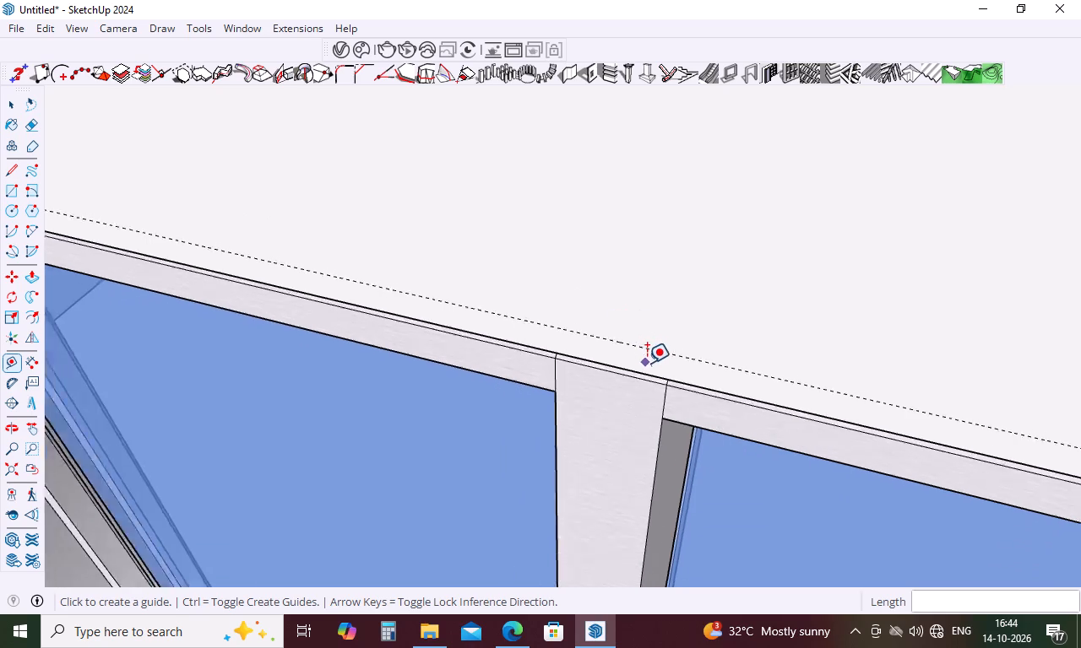
pyautogui.scroll(-18, 647, 363)
pyautogui.moveTo(611, 437); pyautogui.dragTo(718, 242, button='middle')
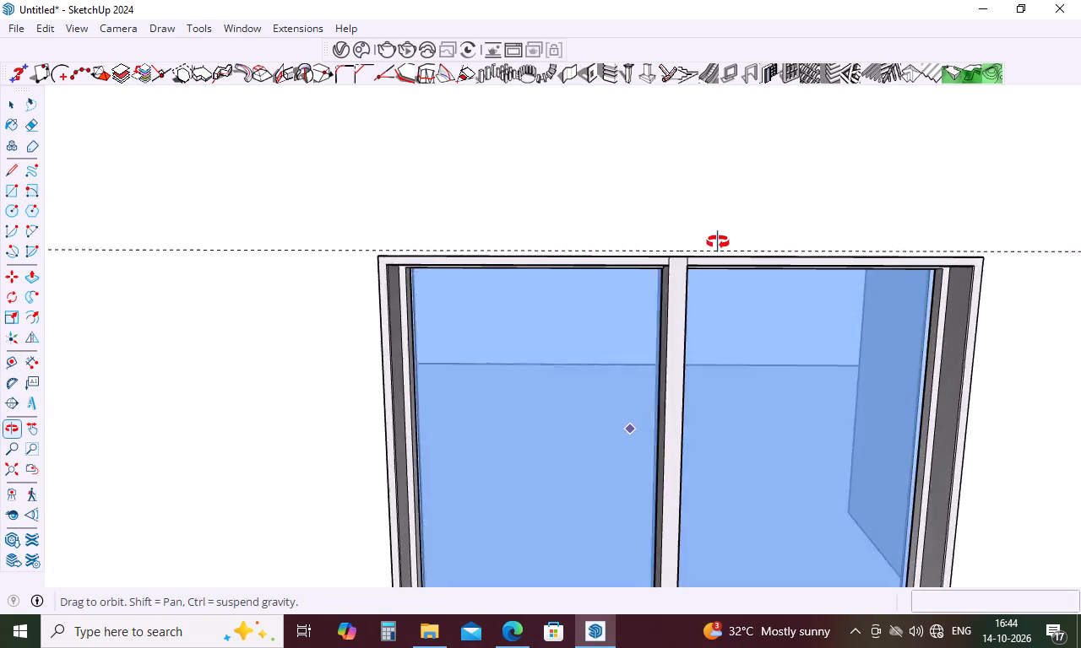
pyautogui.moveTo(718, 242); pyautogui.dragTo(723, 232, button='middle')
pyautogui.scroll(-15, 696, 255)
pyautogui.moveTo(588, 313); pyautogui.dragTo(826, 421, button='middle')
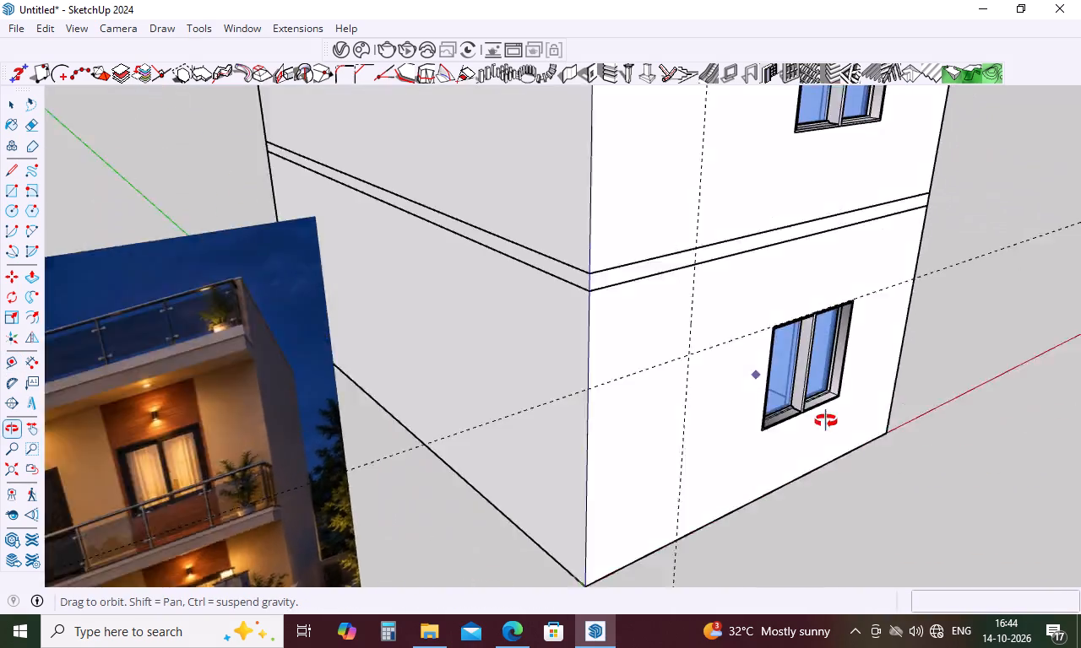
pyautogui.moveTo(826, 421); pyautogui.dragTo(651, 402, button='middle')
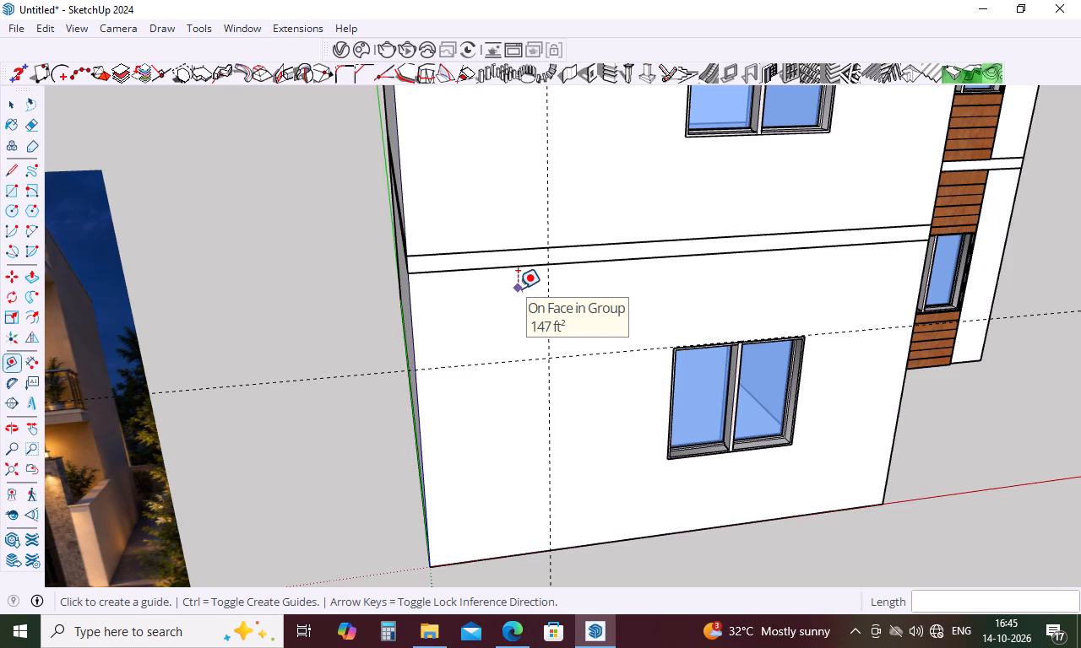
pyautogui.press('r')
pyautogui.scroll(-4, 496, 341)
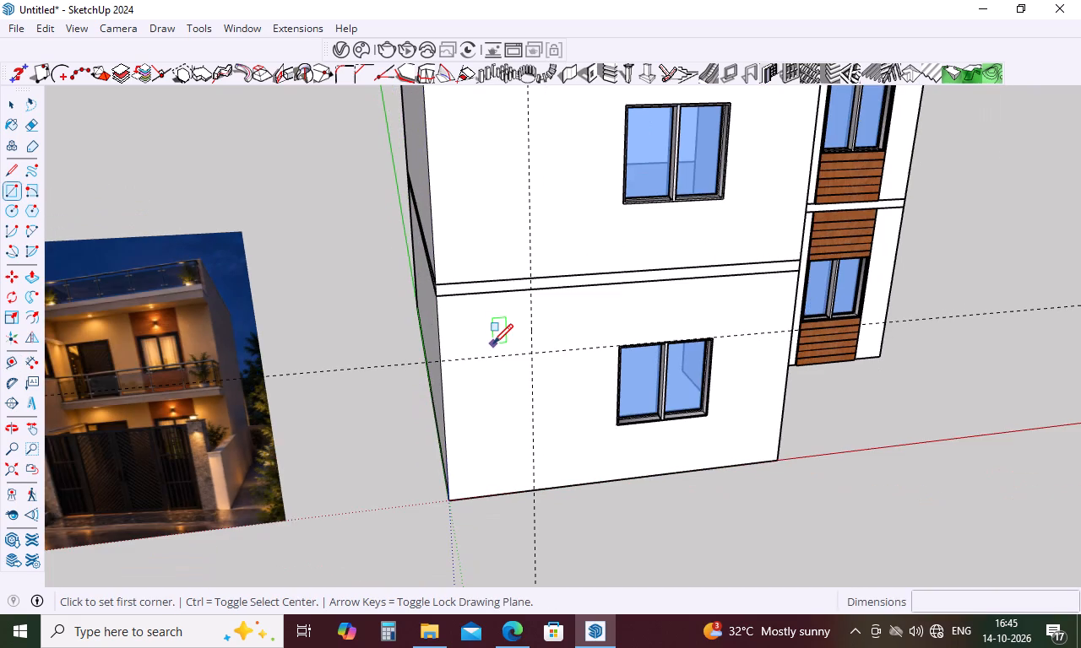
pyautogui.scroll(-11, 493, 343)
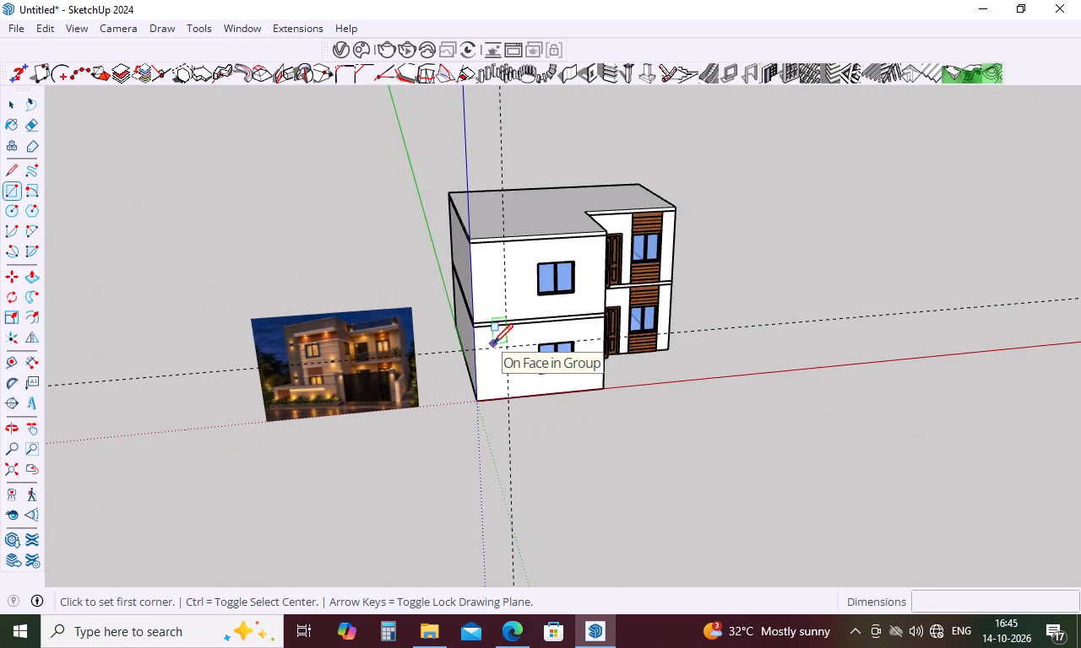
pyautogui.scroll(4, 518, 328)
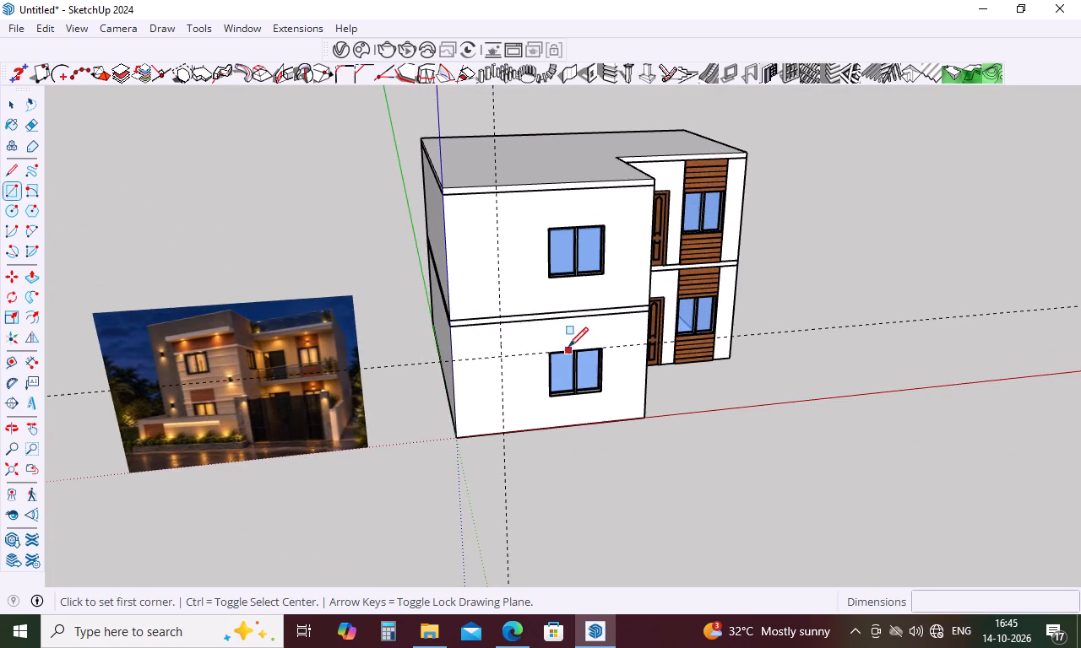
pyautogui.scroll(5, 568, 347)
pyautogui.scroll(-6, 517, 415)
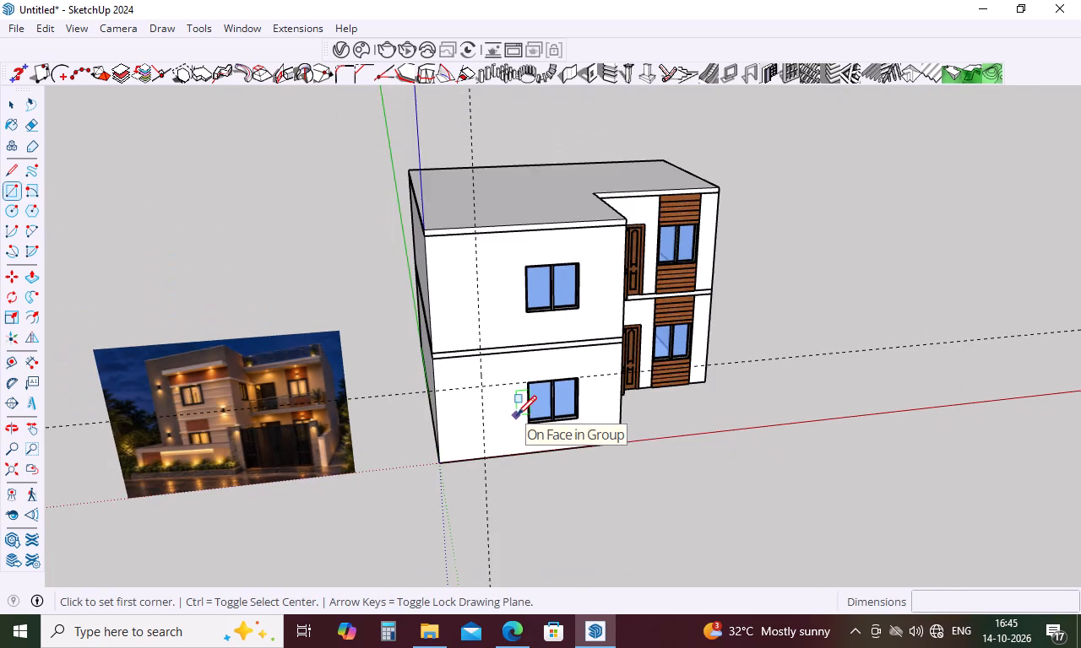
pyautogui.scroll(15, 216, 446)
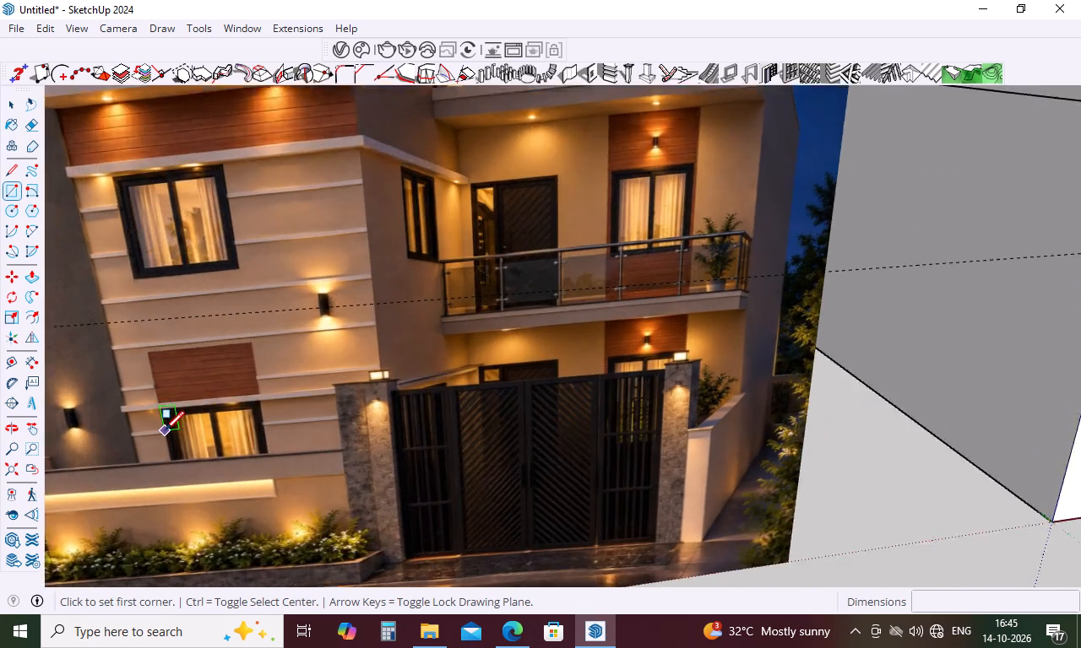
pyautogui.scroll(9, 165, 430)
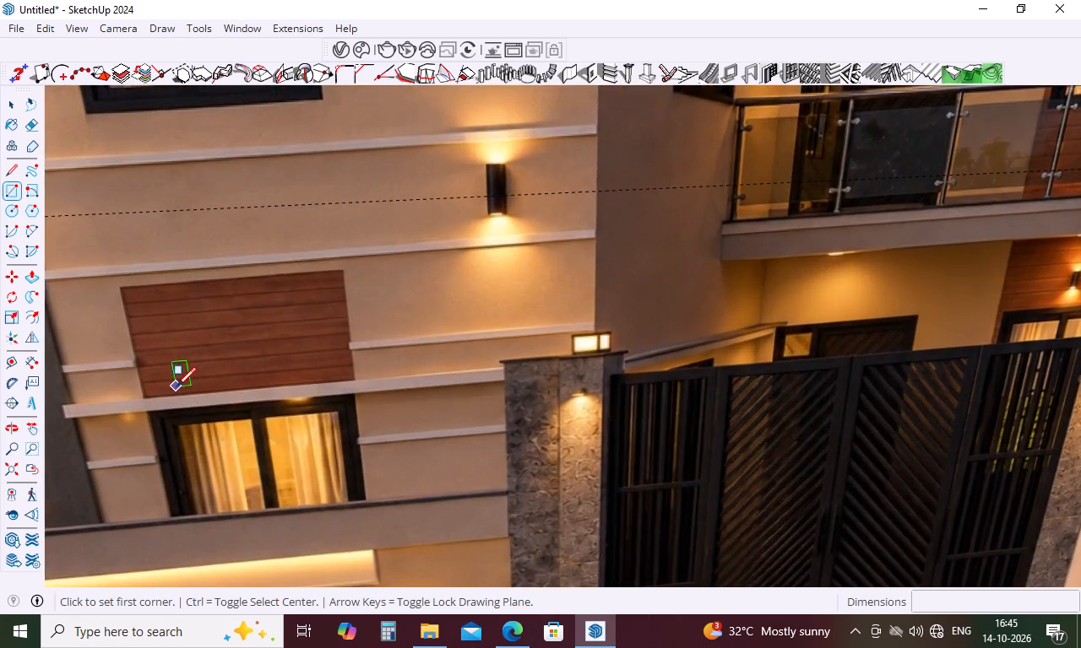
pyautogui.scroll(-14, 177, 386)
pyautogui.scroll(10, 182, 385)
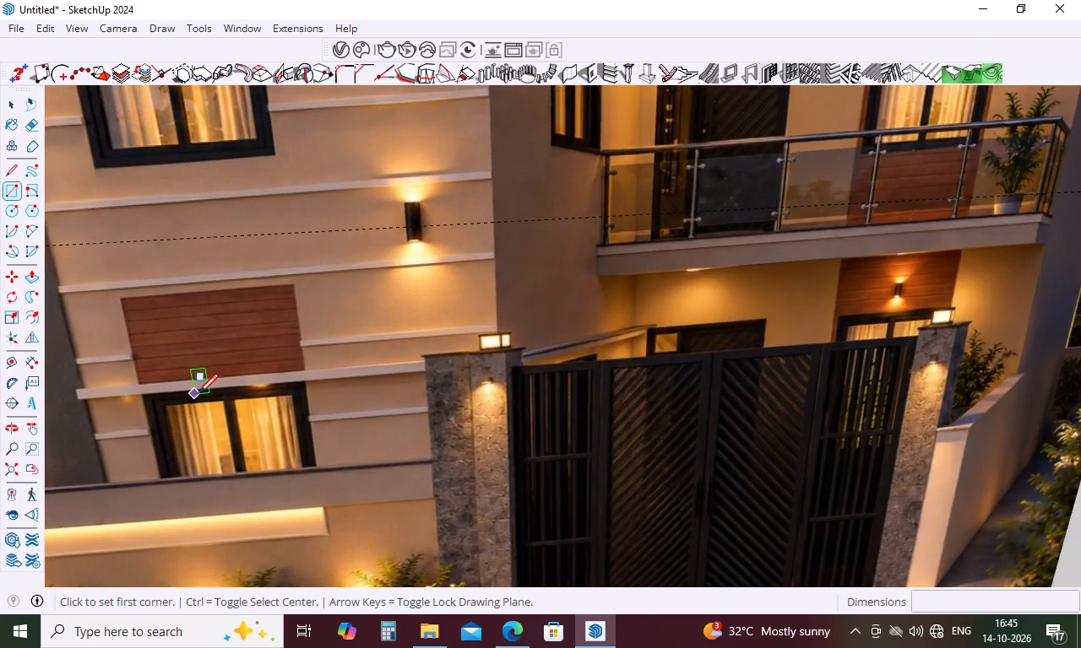
pyautogui.scroll(5, 205, 392)
pyautogui.moveTo(245, 347); pyautogui.dragTo(247, 357, button='middle')
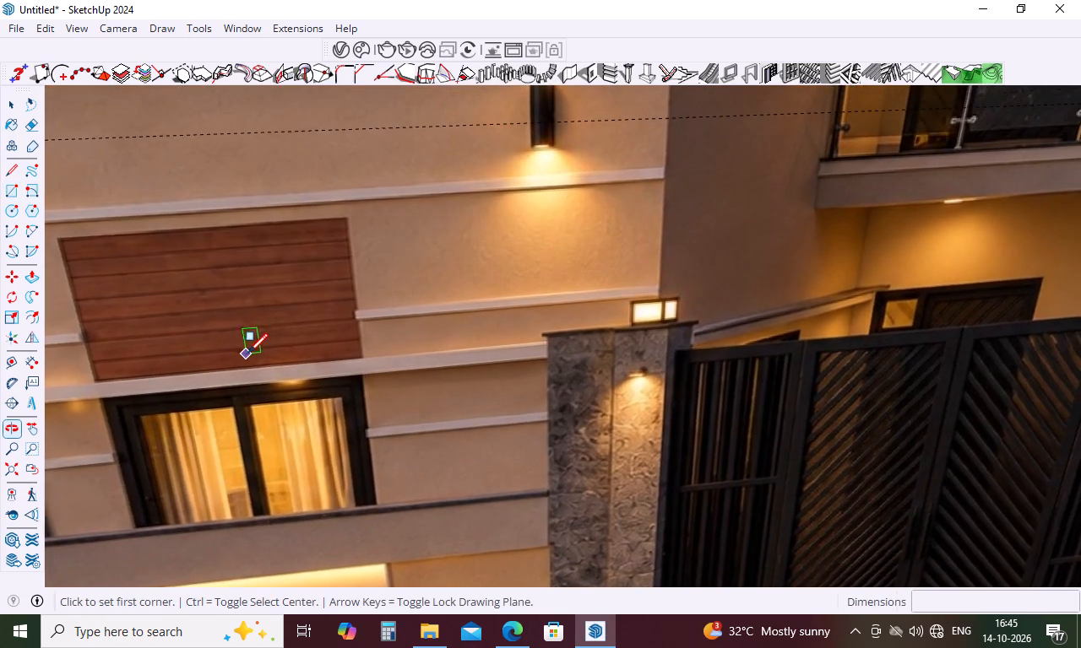
pyautogui.scroll(-16, 248, 352)
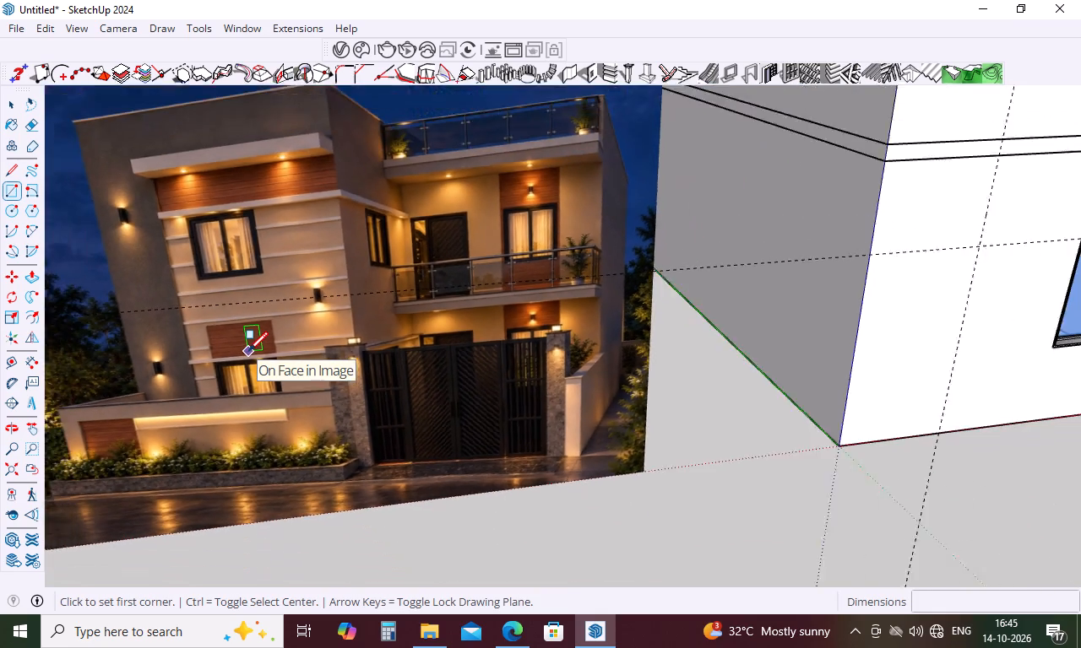
pyautogui.scroll(-2, 248, 351)
pyautogui.press('space')
pyautogui.scroll(-5, 247, 351)
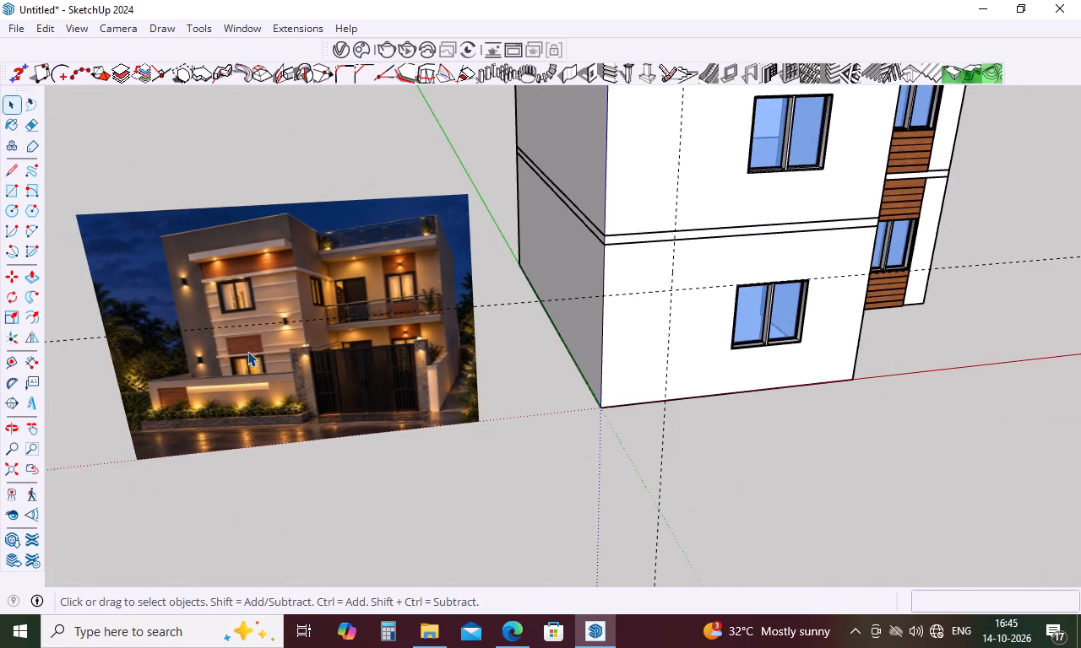
pyautogui.scroll(-4, 247, 351)
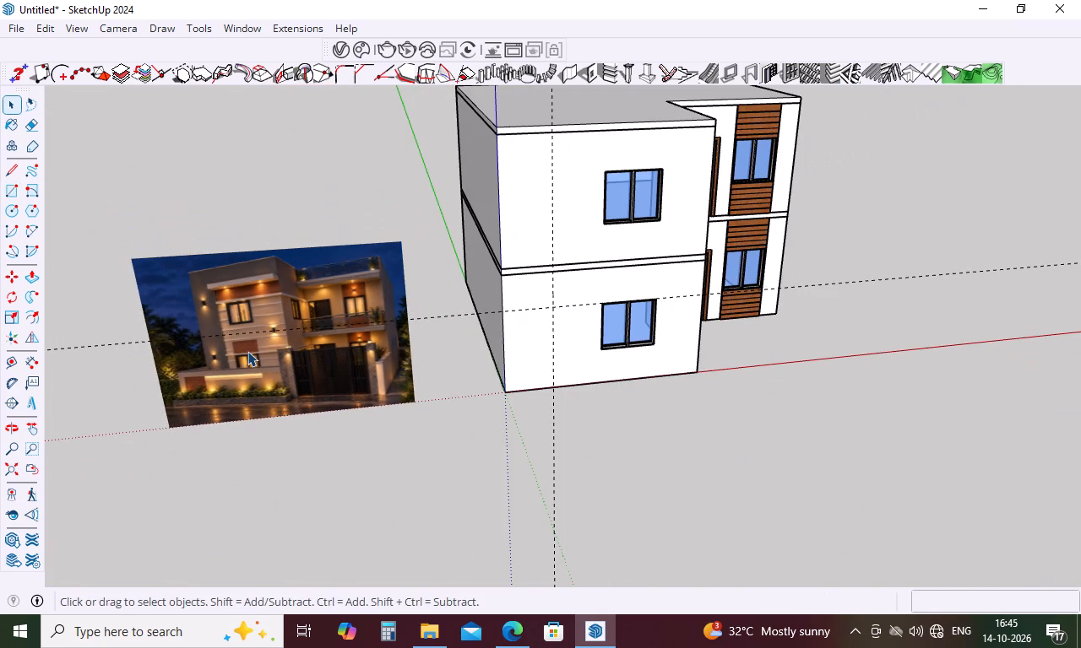
pyautogui.scroll(5, 320, 340)
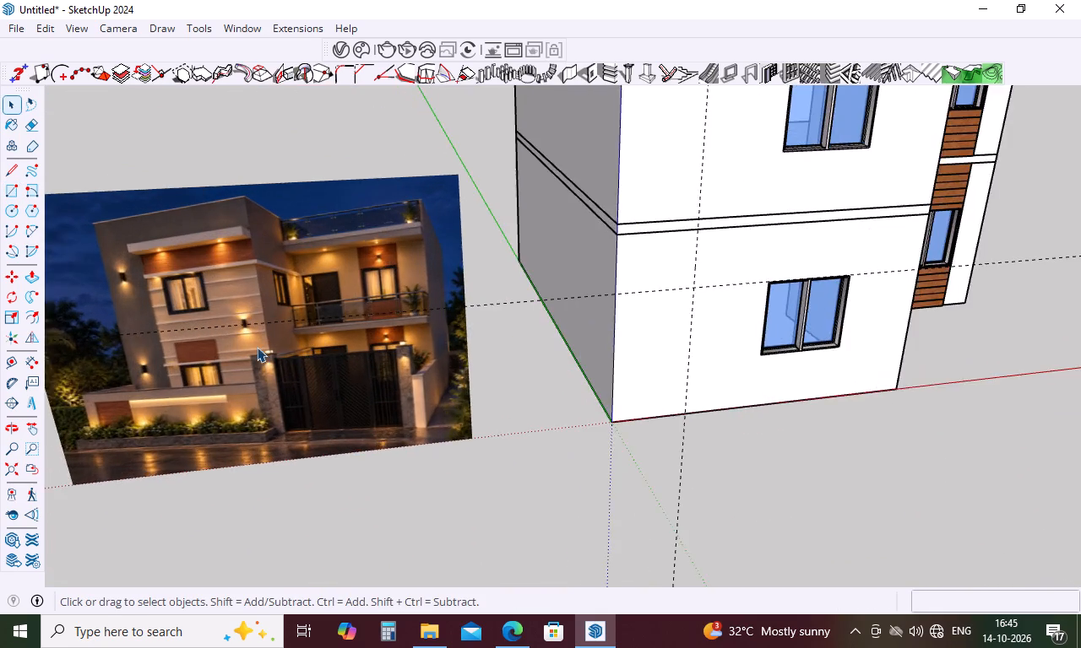
pyautogui.scroll(5, 254, 348)
pyautogui.scroll(5, 122, 379)
pyautogui.scroll(-19, 128, 370)
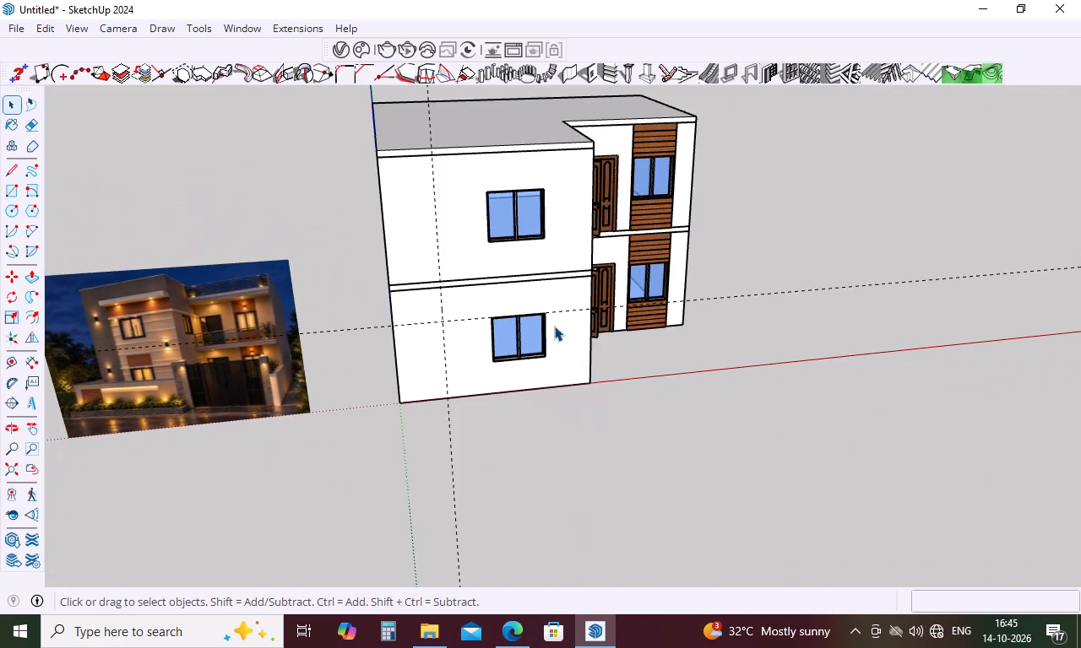
pyautogui.scroll(4, 204, 363)
pyautogui.moveTo(204, 363); pyautogui.dragTo(204, 393, button='middle')
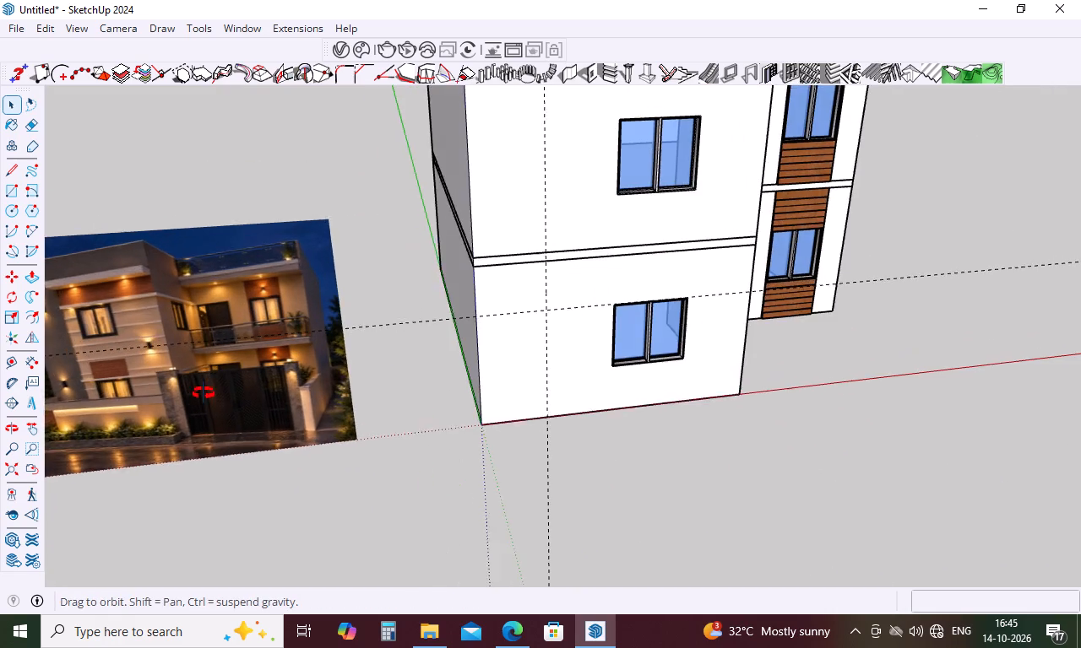
pyautogui.moveTo(204, 393); pyautogui.dragTo(179, 343, button='middle')
pyautogui.scroll(5, 831, 295)
# Place a second horizontal guide 3" above the guide at the top of the ground-floor window.
pyautogui.press('t')
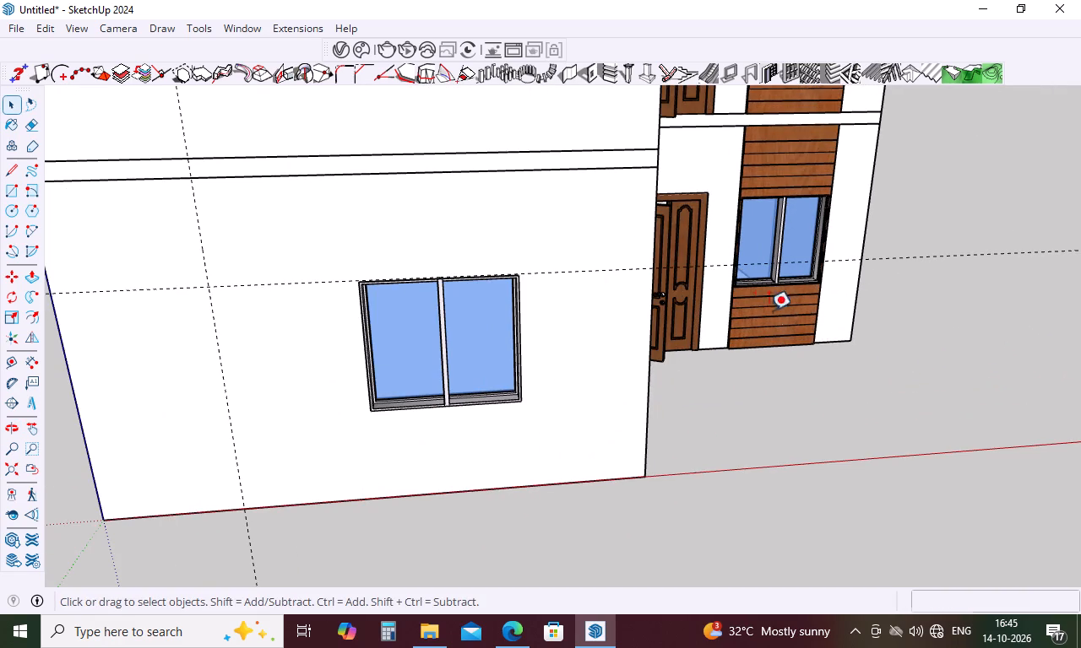
pyautogui.click(589, 267)
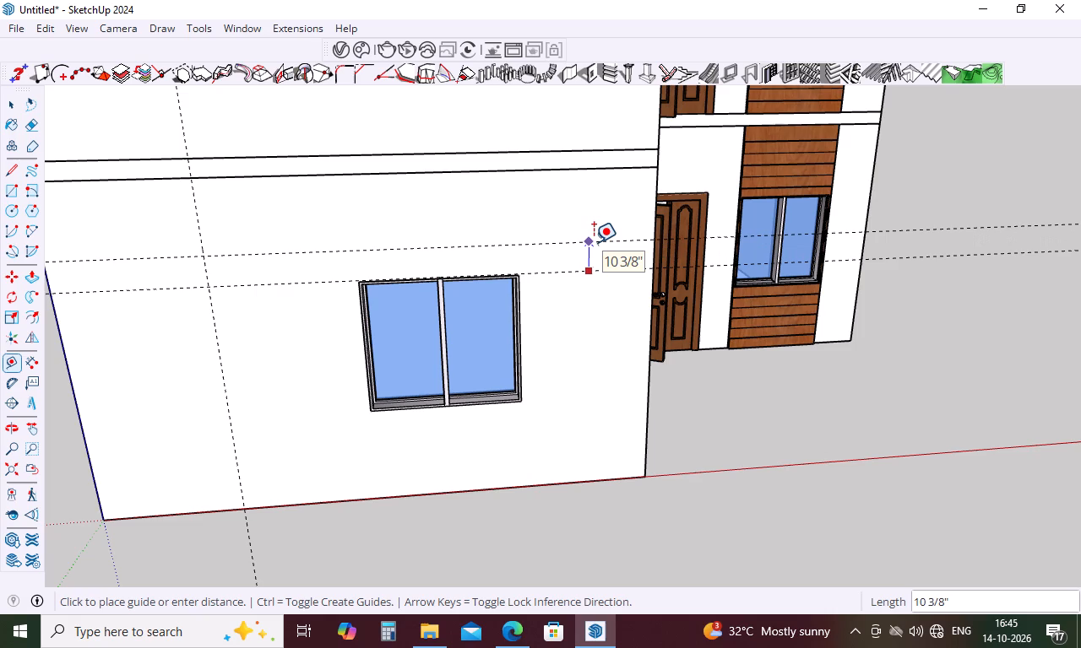
pyautogui.press('3')
pyautogui.press('Return')
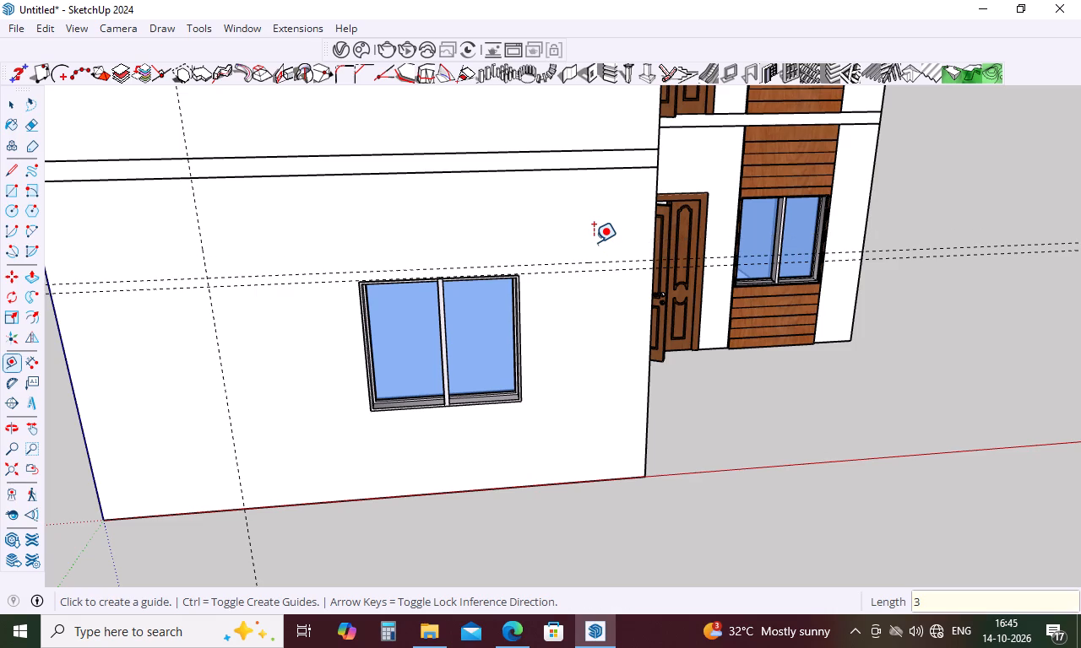
pyautogui.press('Escape')
# Draw a 3" high rectangle between the two horizontal guides, from the vertical guide to the front wall's corner nearest the doors.
pyautogui.press('r')
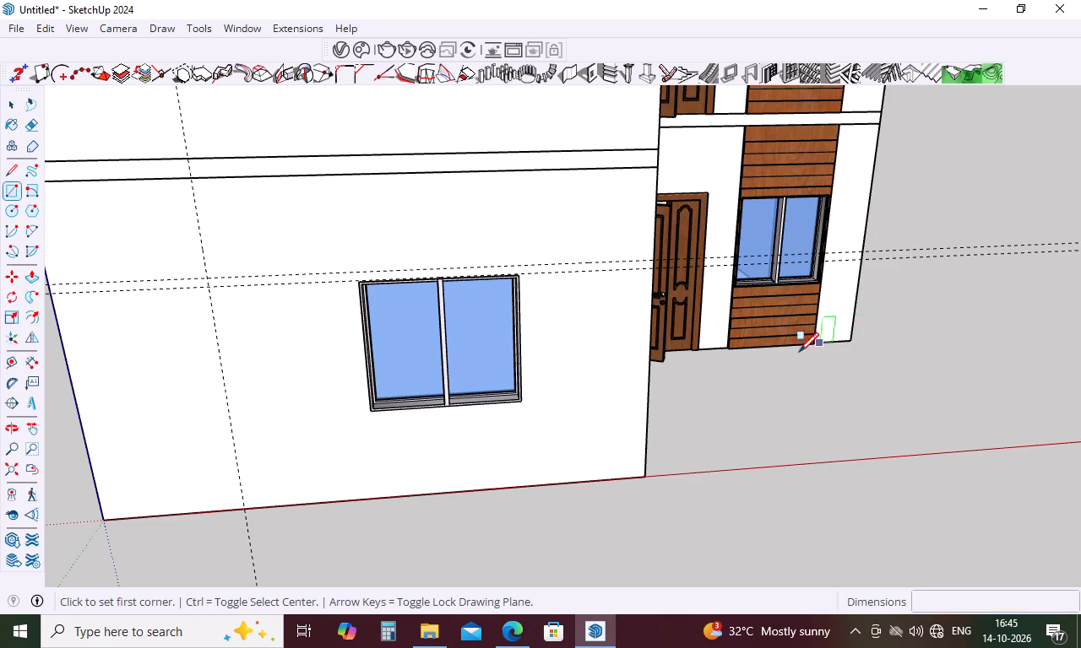
pyautogui.click(209, 285)
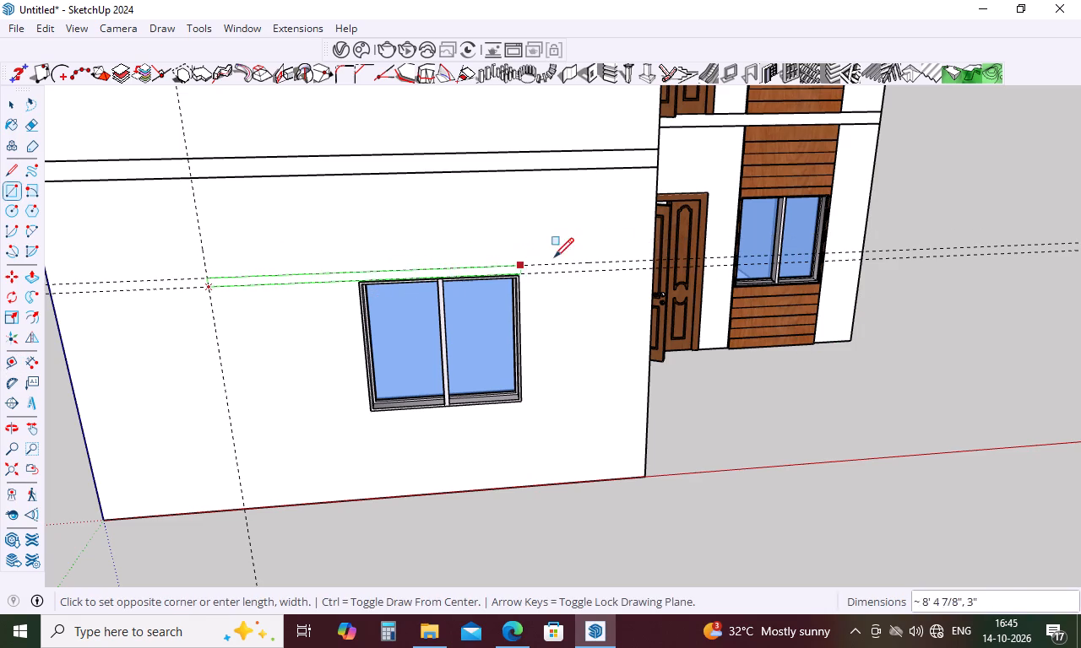
pyautogui.click(649, 256)
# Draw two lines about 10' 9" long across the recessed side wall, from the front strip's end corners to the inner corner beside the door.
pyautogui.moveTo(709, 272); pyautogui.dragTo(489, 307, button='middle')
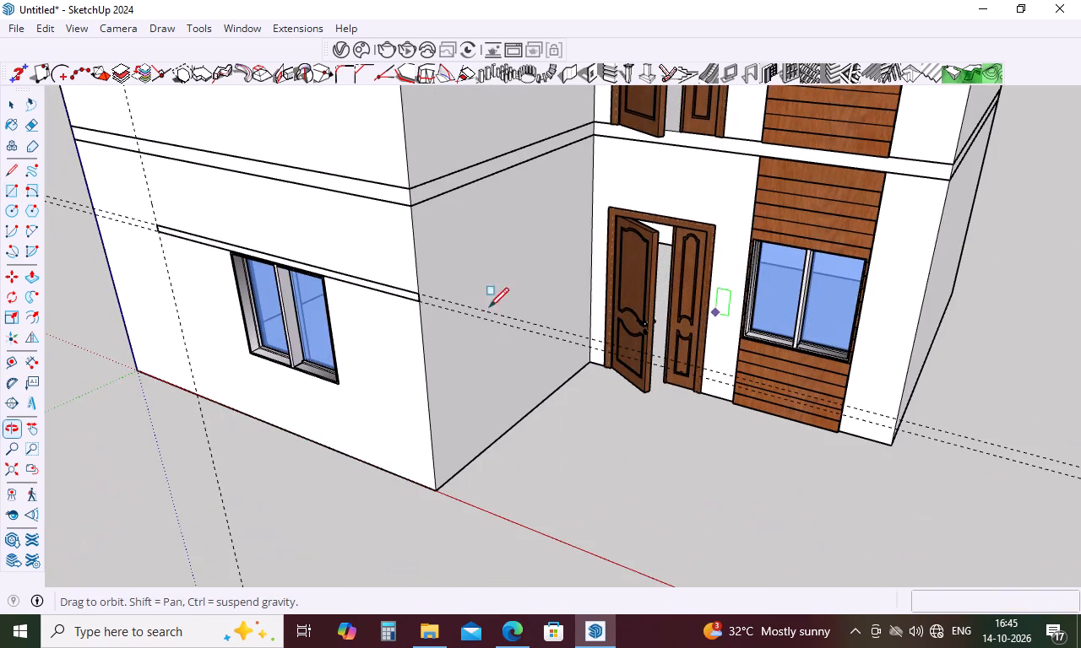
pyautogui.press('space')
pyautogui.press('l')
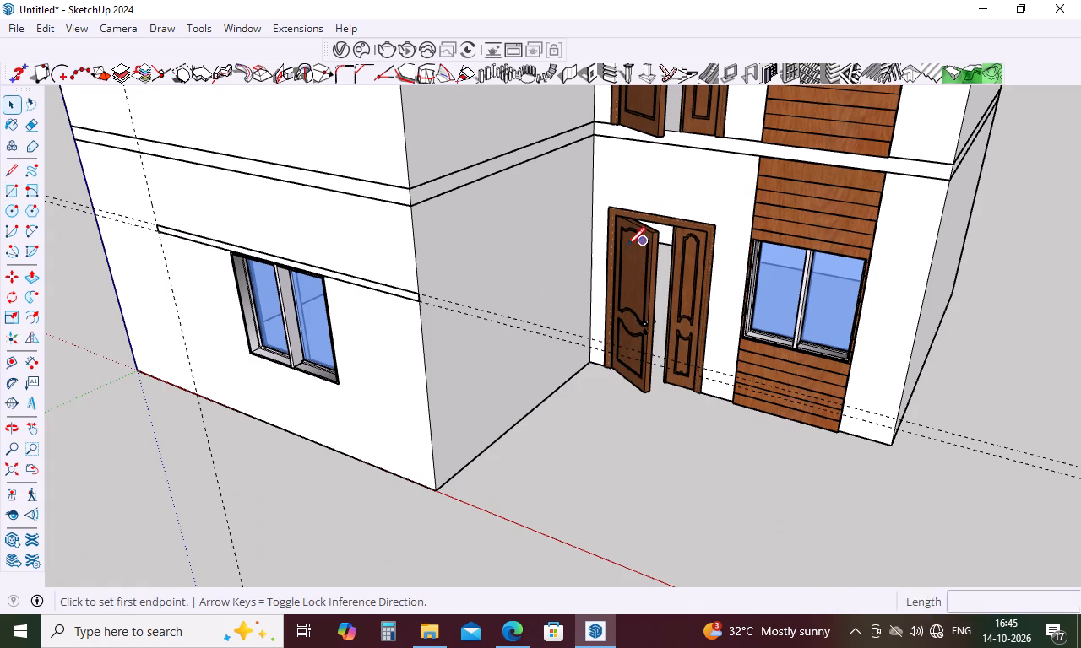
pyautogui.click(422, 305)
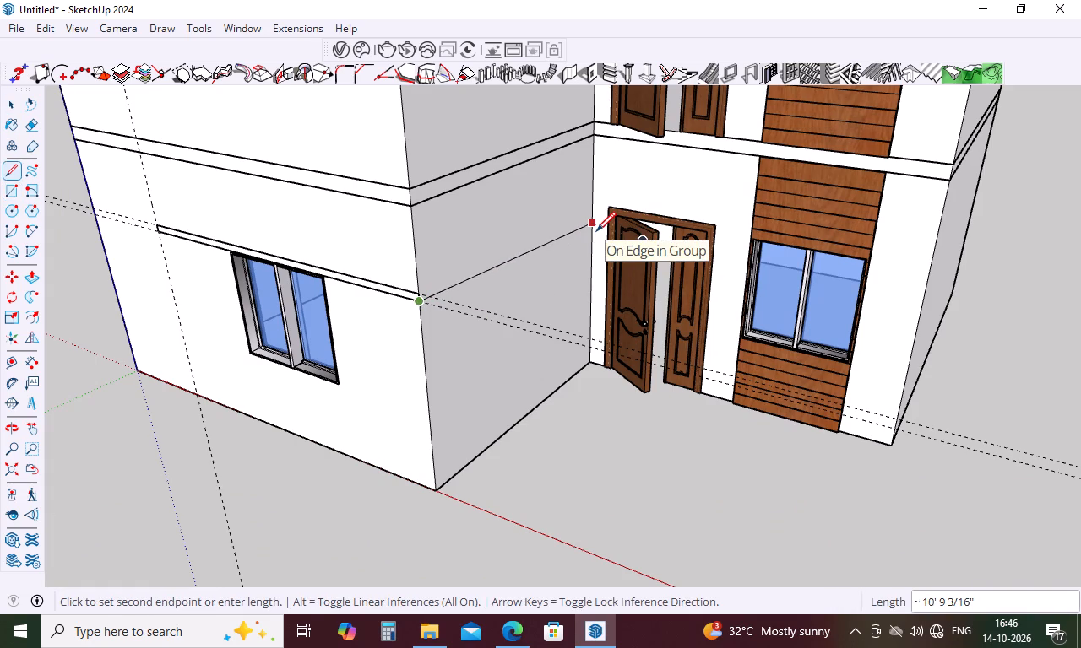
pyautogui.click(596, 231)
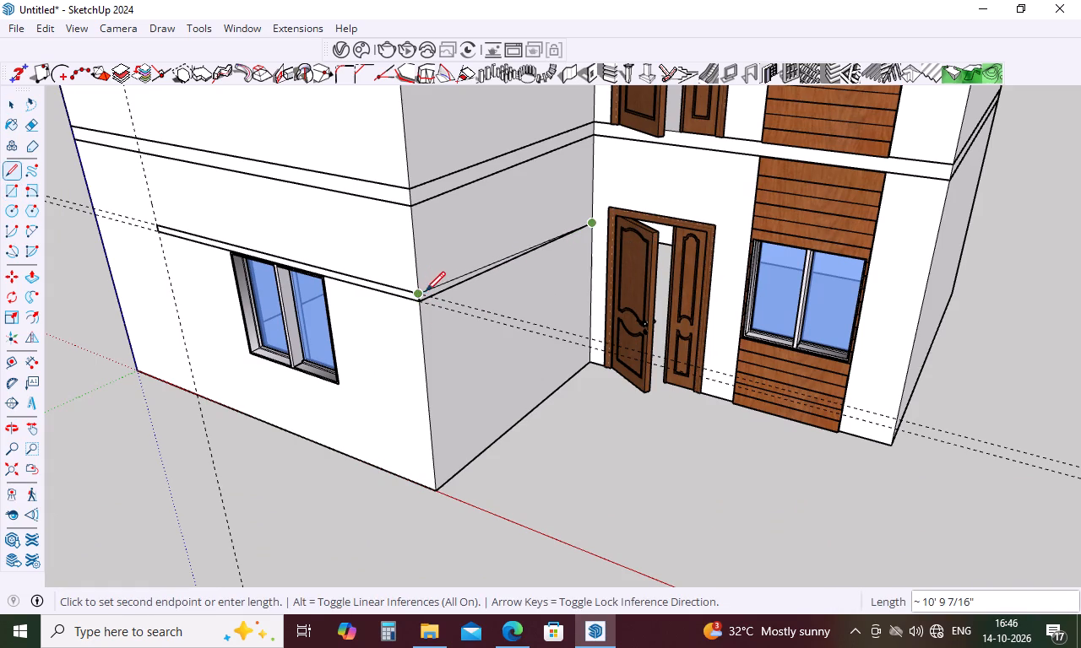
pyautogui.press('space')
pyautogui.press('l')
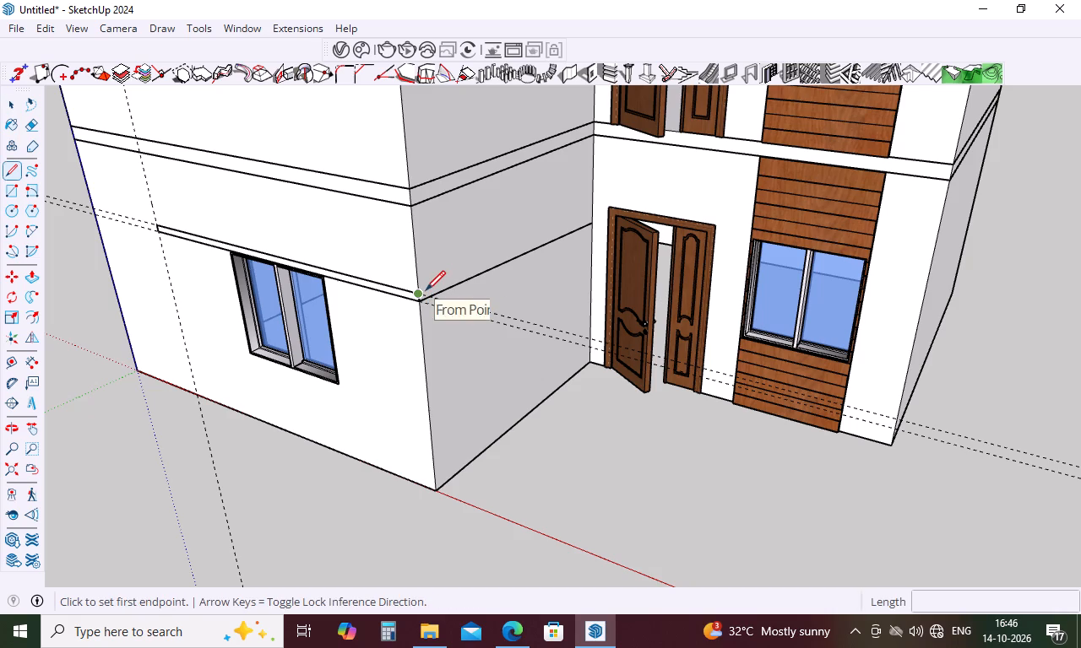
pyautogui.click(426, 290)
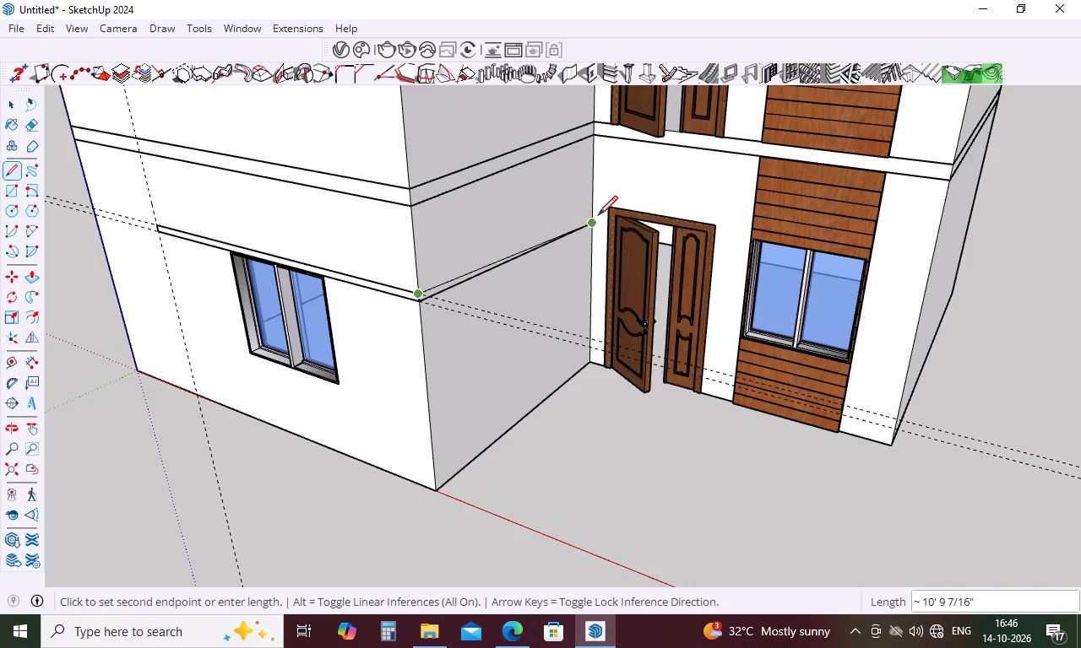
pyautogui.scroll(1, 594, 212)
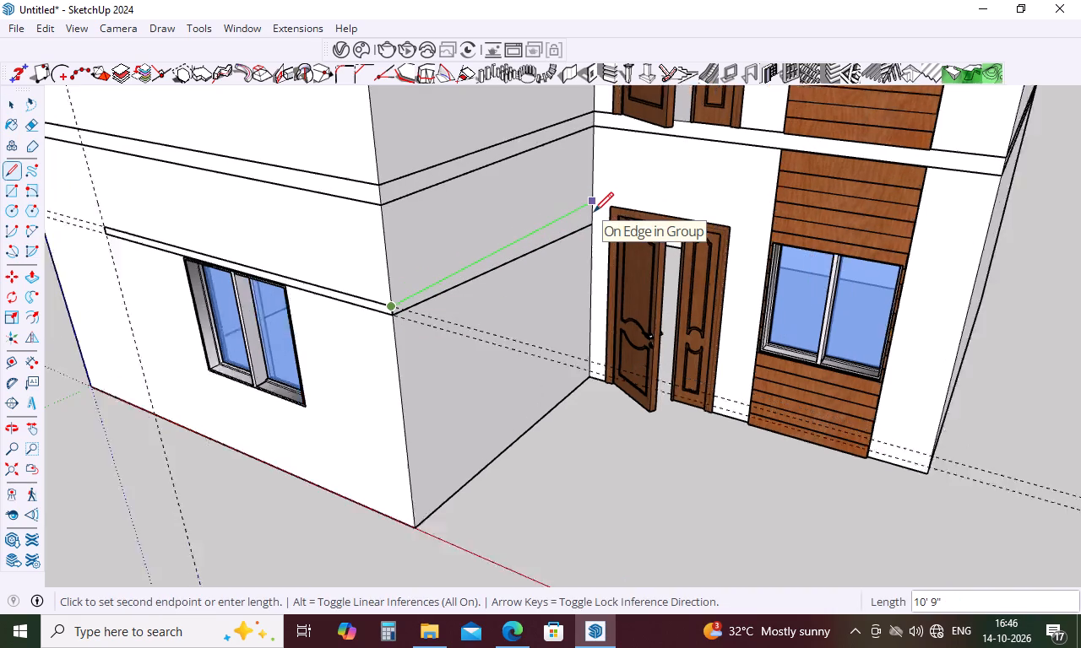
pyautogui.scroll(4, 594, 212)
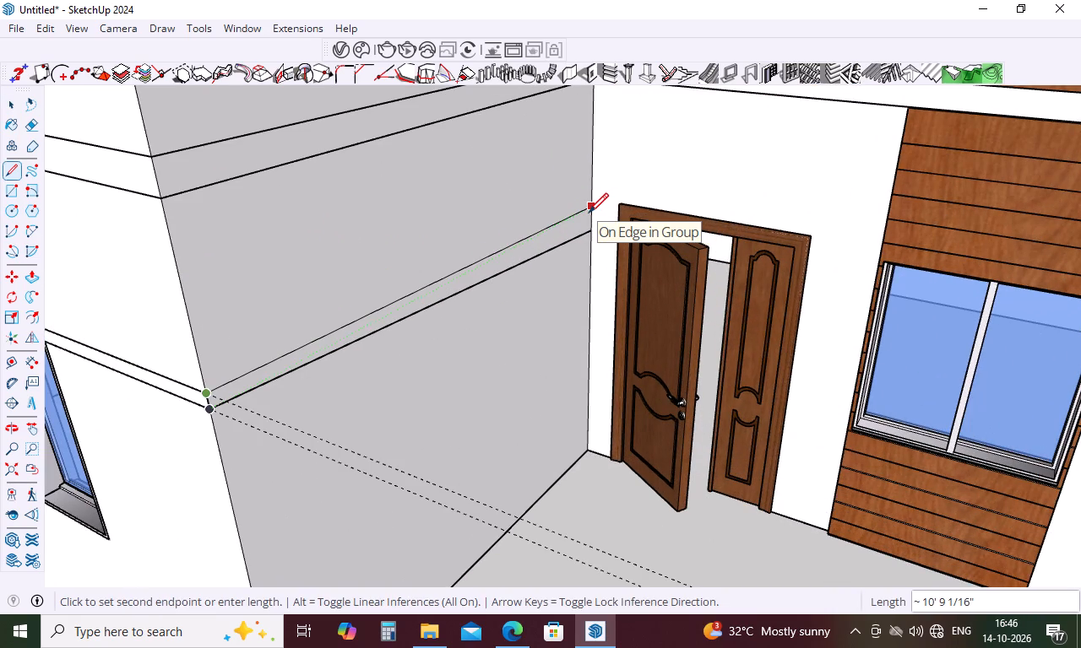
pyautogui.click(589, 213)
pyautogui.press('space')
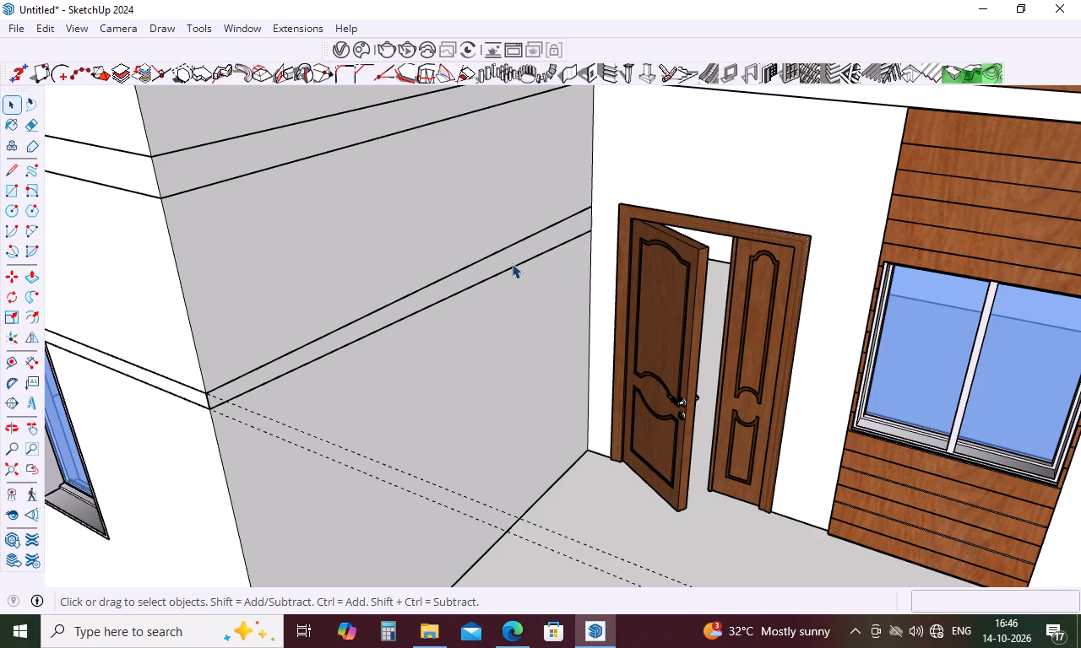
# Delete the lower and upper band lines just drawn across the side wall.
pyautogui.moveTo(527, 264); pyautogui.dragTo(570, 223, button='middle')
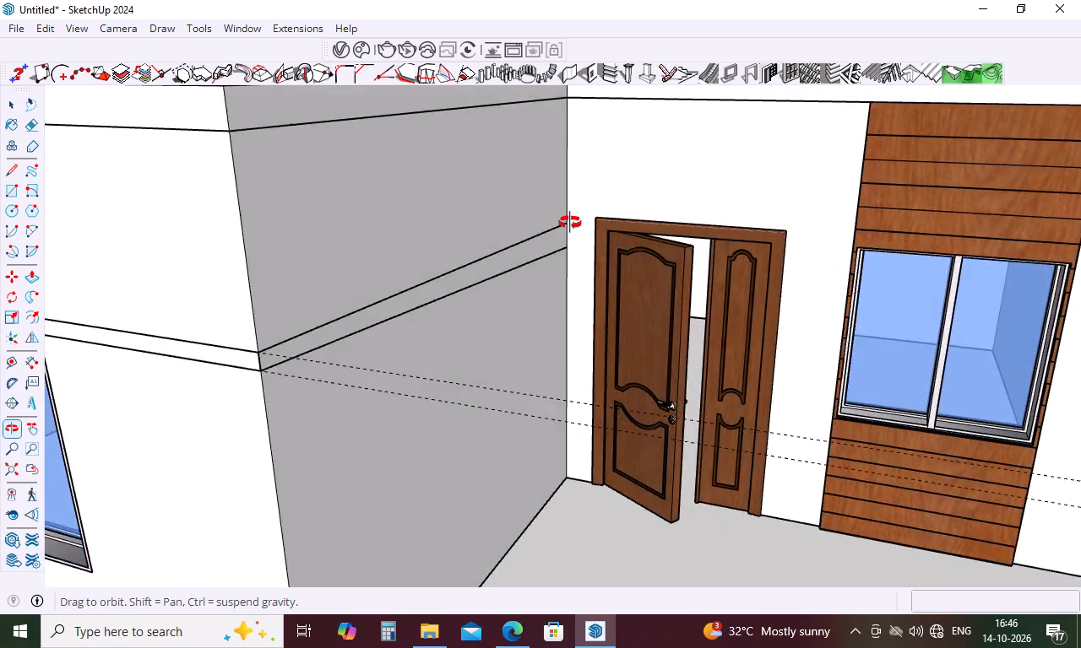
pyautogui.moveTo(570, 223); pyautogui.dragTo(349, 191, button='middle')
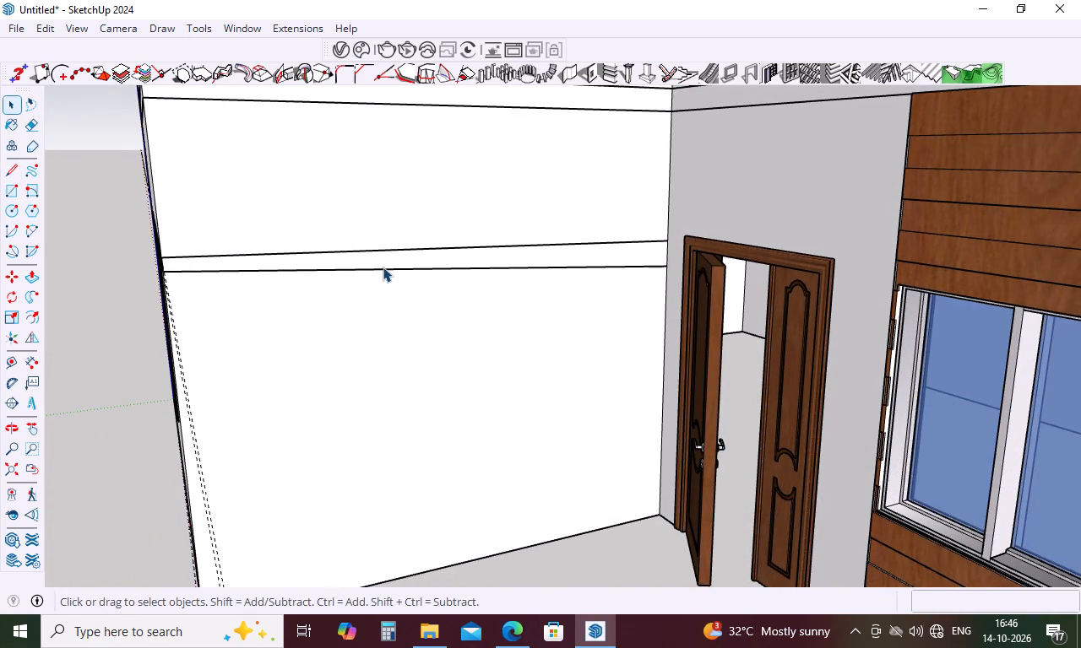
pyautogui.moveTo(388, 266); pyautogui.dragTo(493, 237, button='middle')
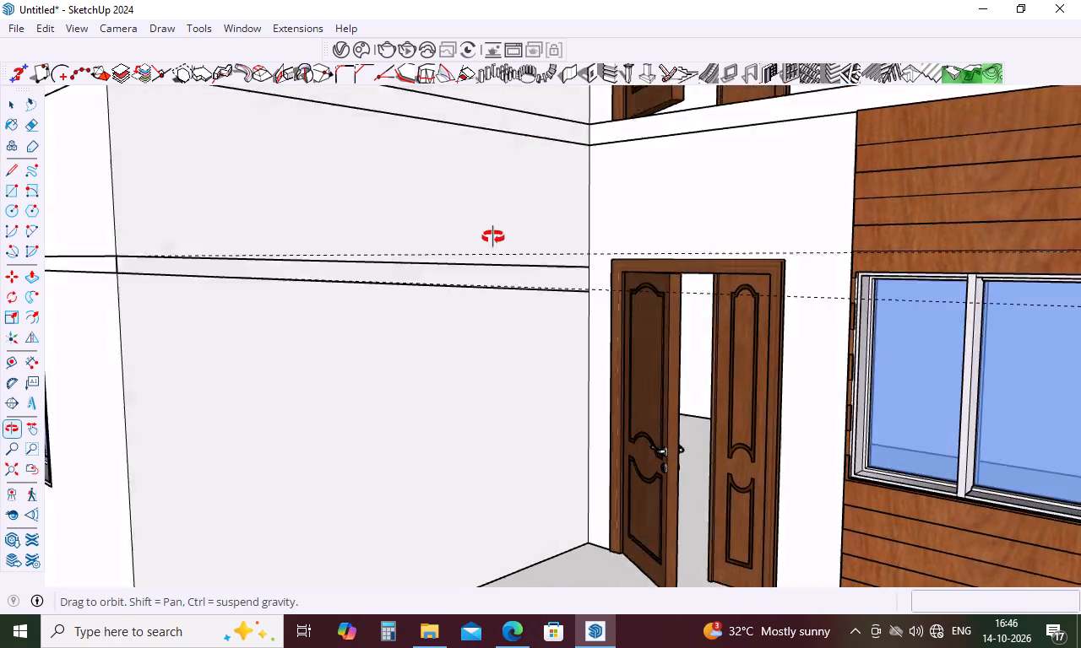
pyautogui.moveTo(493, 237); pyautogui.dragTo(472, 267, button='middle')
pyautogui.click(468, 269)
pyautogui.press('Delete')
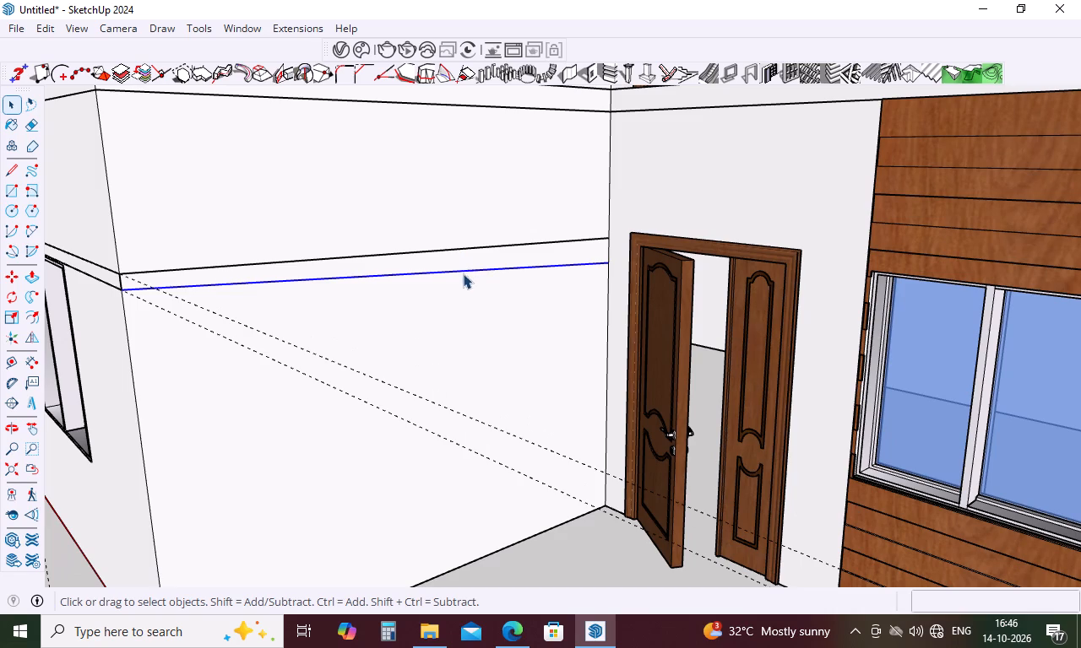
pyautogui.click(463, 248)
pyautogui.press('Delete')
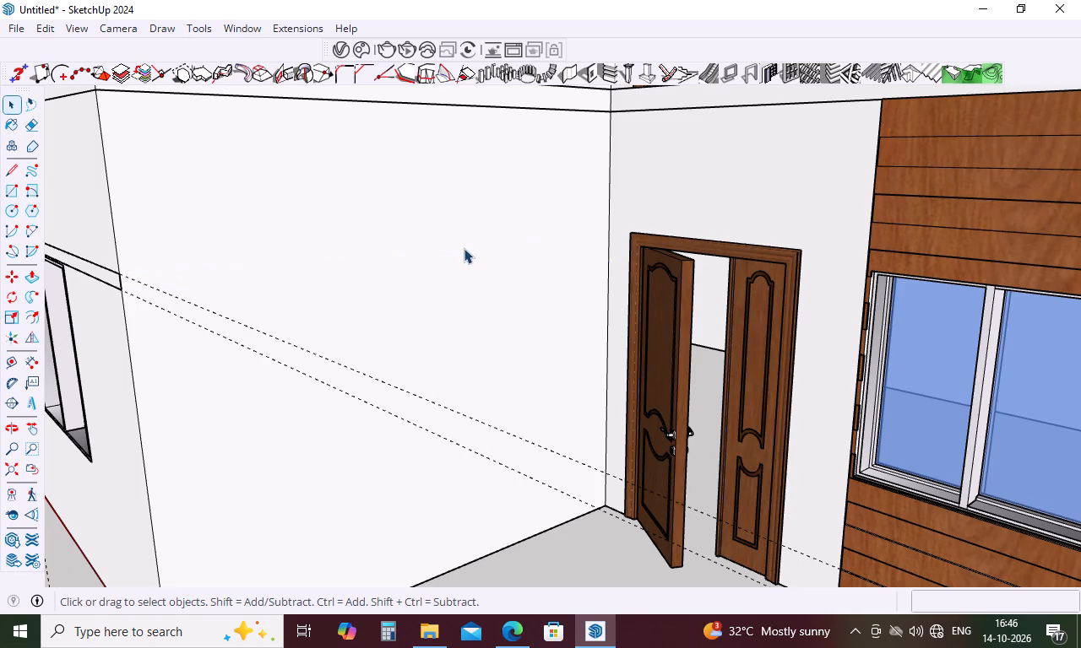
# Redraw the band's lower and upper lines, about 10' 9" long, across the side wall and close its inner-corner end with a 3" edge.
pyautogui.press('l')
pyautogui.click(126, 289)
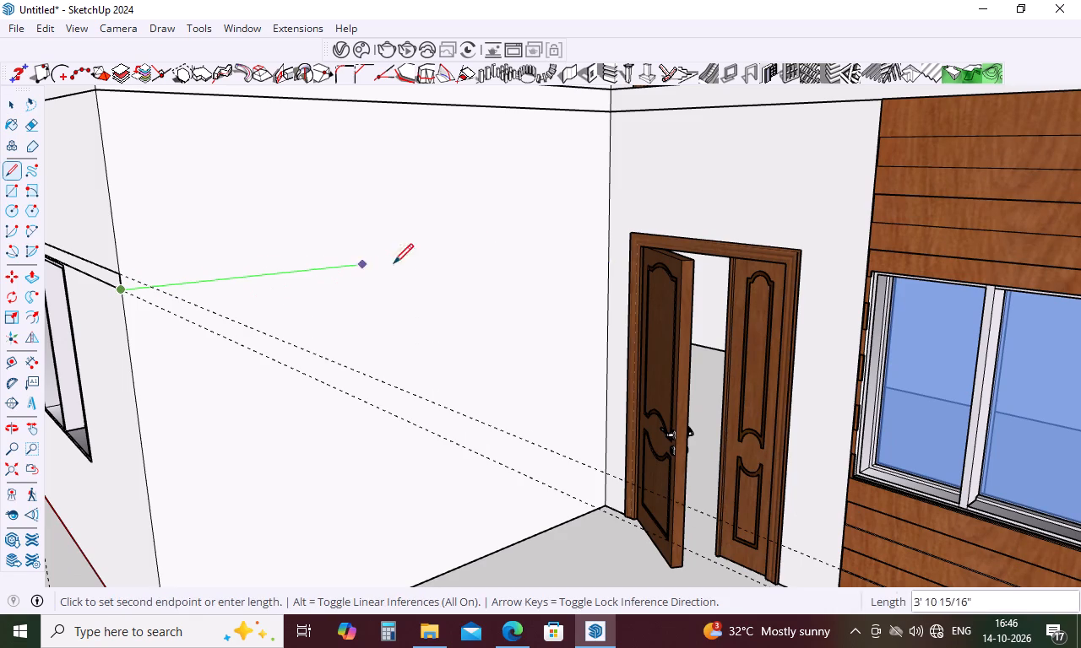
pyautogui.click(610, 232)
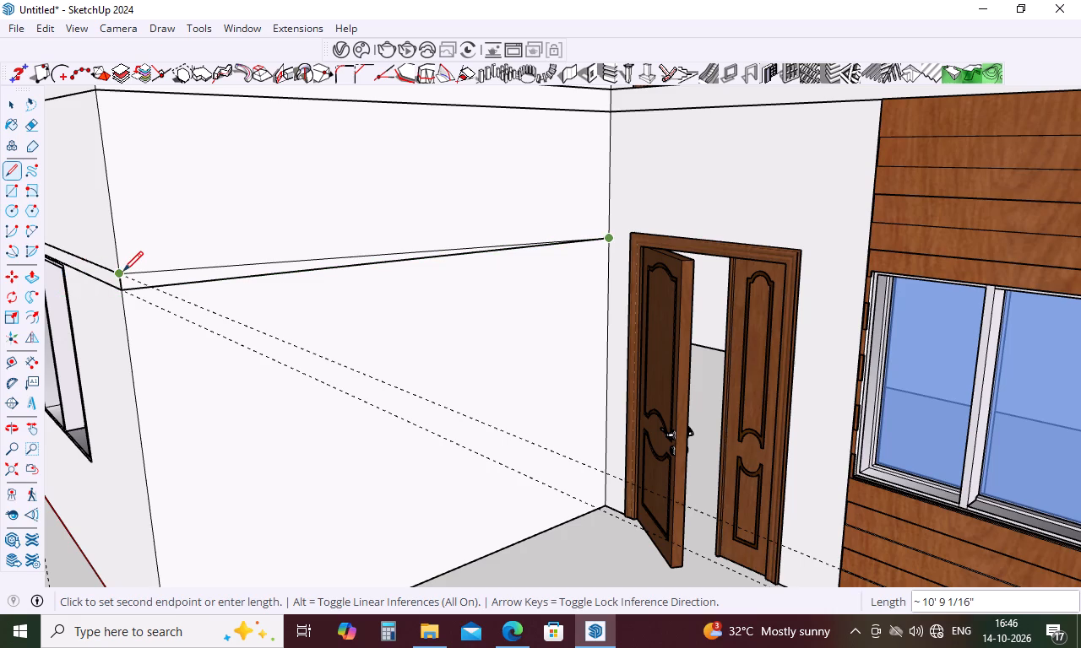
pyautogui.press('space')
pyautogui.press('l')
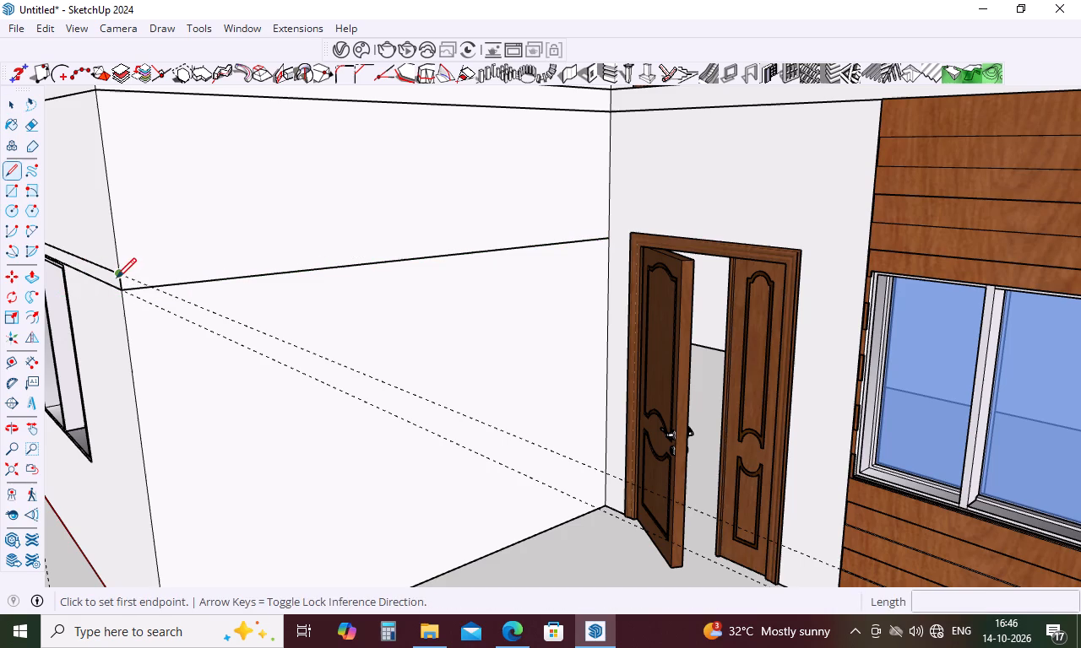
pyautogui.moveTo(117, 278); pyautogui.dragTo(126, 278)
pyautogui.click(618, 219)
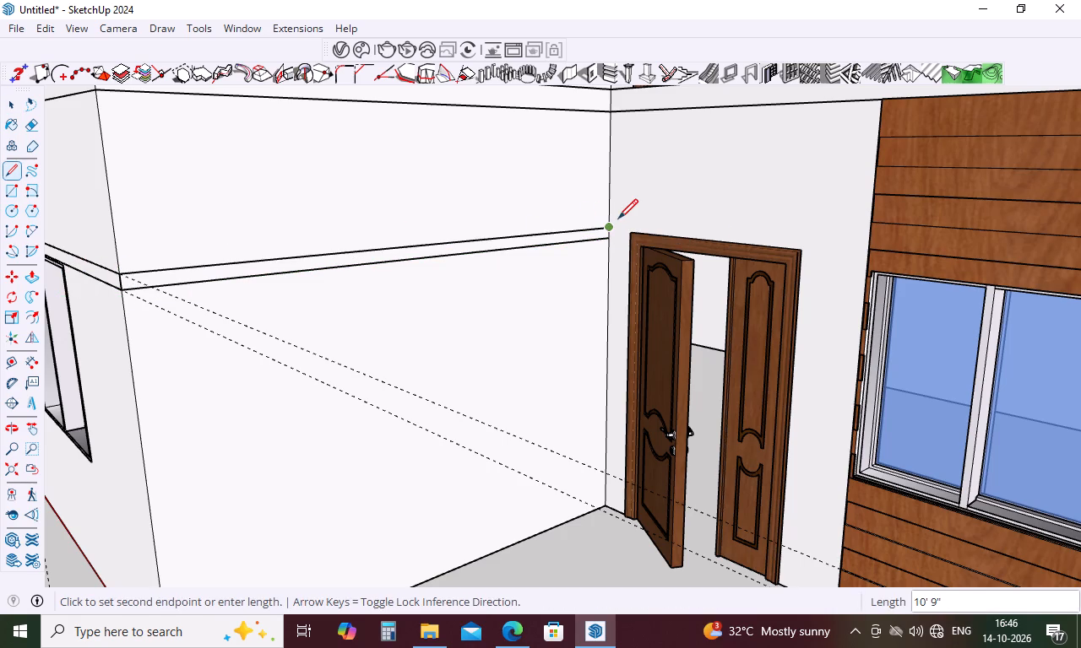
pyautogui.press('space')
pyautogui.press('l')
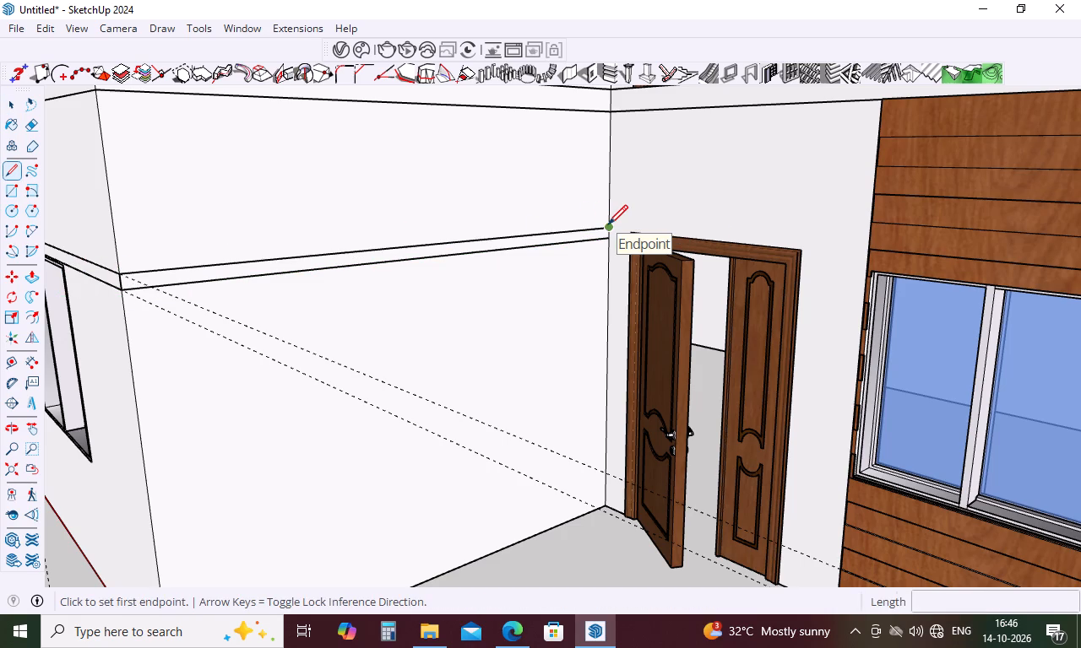
pyautogui.click(608, 225)
pyautogui.click(611, 237)
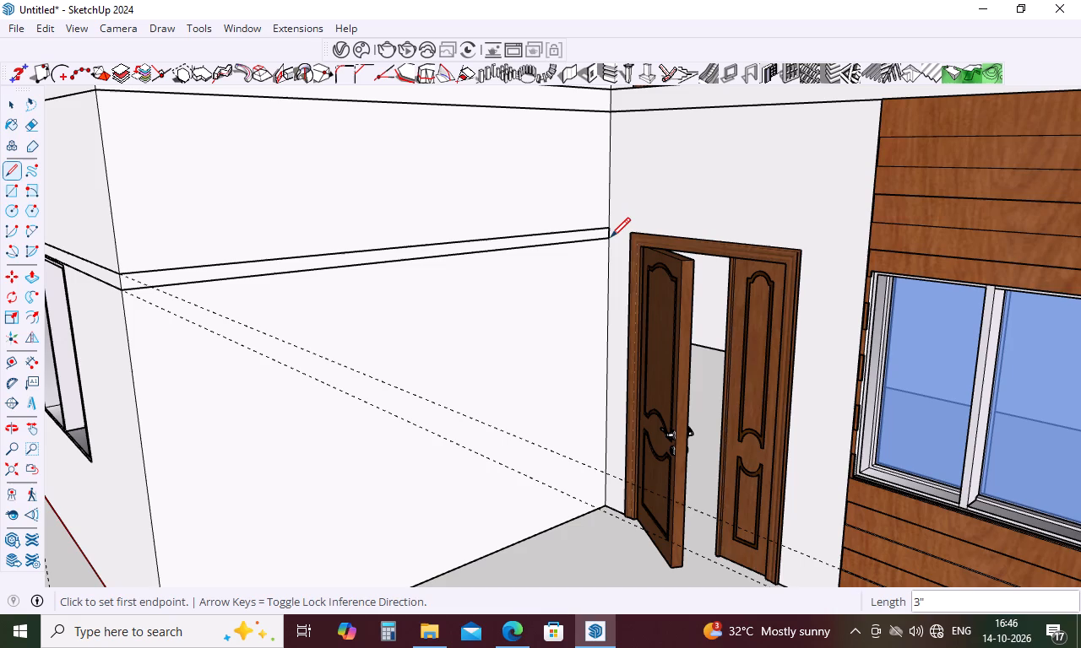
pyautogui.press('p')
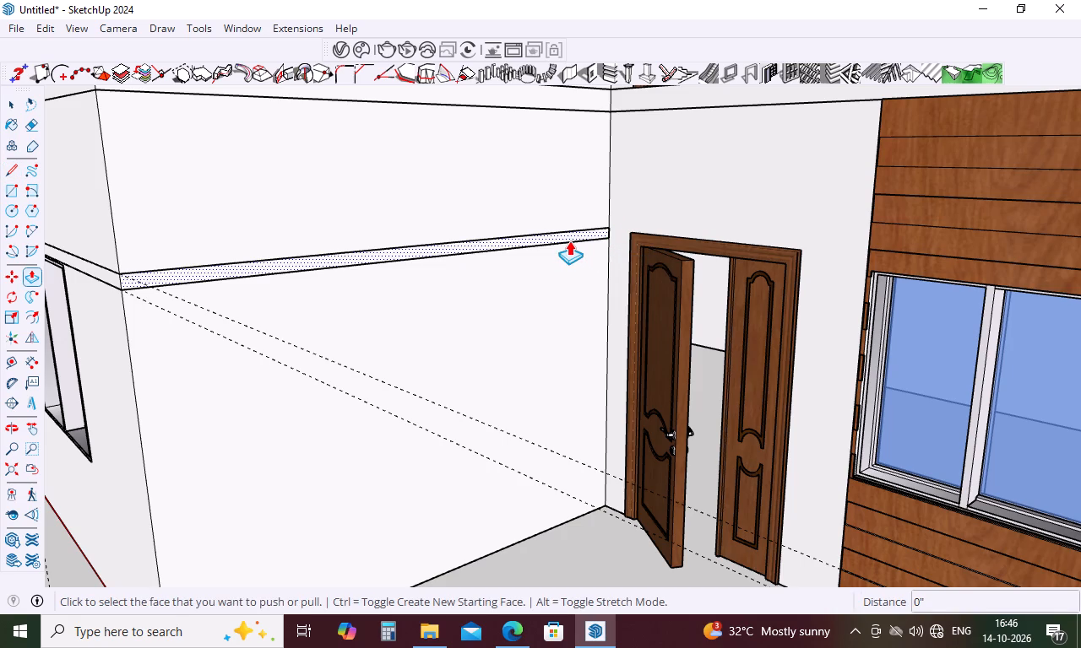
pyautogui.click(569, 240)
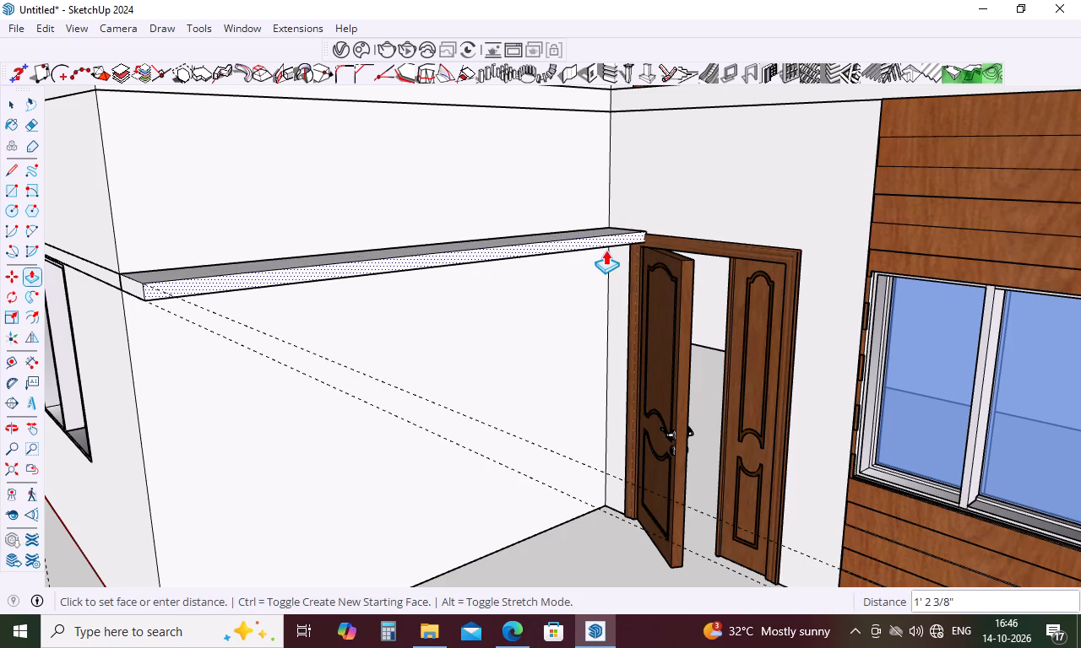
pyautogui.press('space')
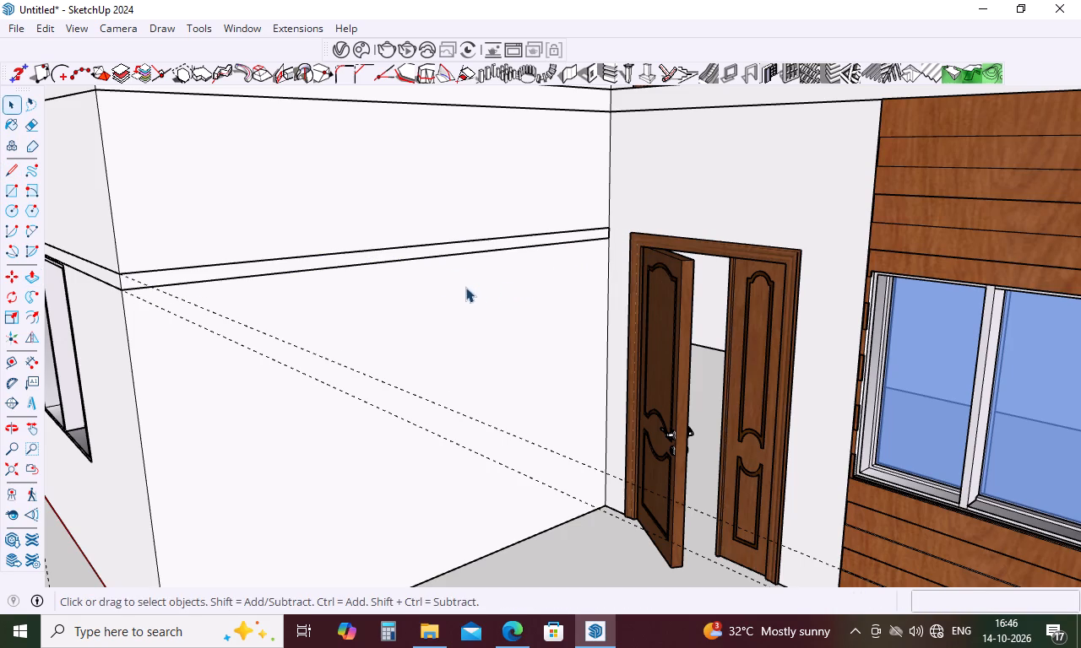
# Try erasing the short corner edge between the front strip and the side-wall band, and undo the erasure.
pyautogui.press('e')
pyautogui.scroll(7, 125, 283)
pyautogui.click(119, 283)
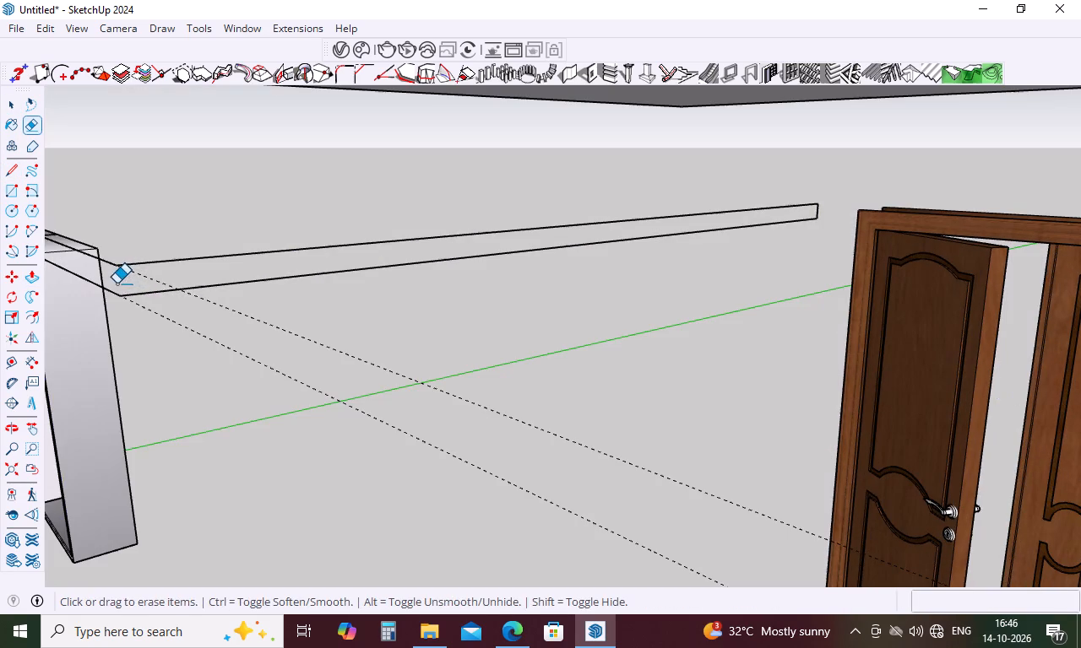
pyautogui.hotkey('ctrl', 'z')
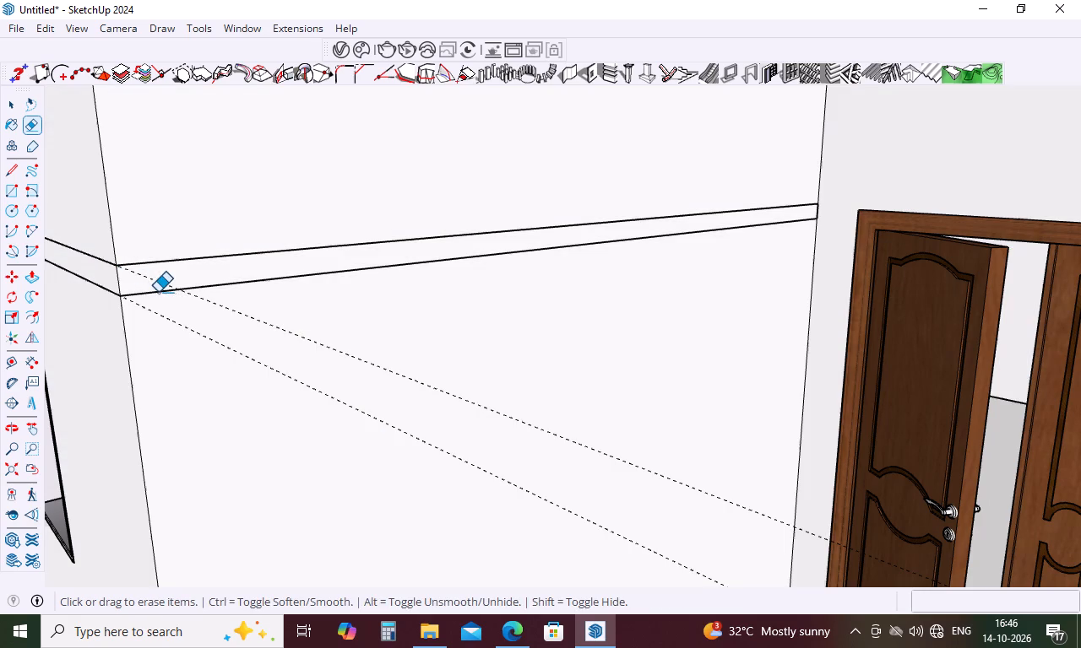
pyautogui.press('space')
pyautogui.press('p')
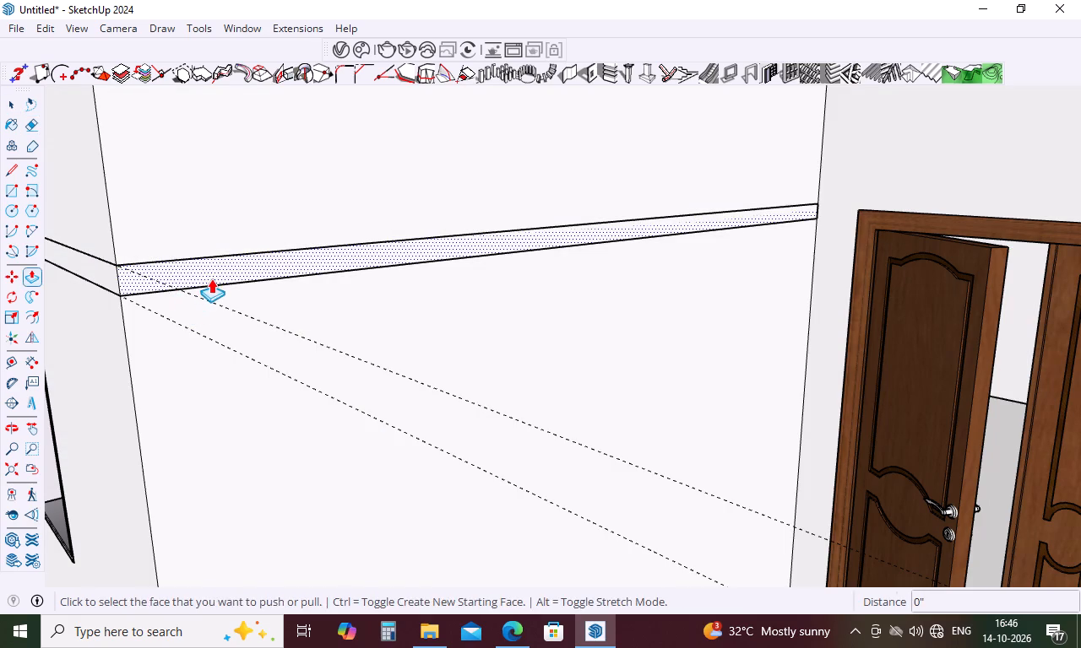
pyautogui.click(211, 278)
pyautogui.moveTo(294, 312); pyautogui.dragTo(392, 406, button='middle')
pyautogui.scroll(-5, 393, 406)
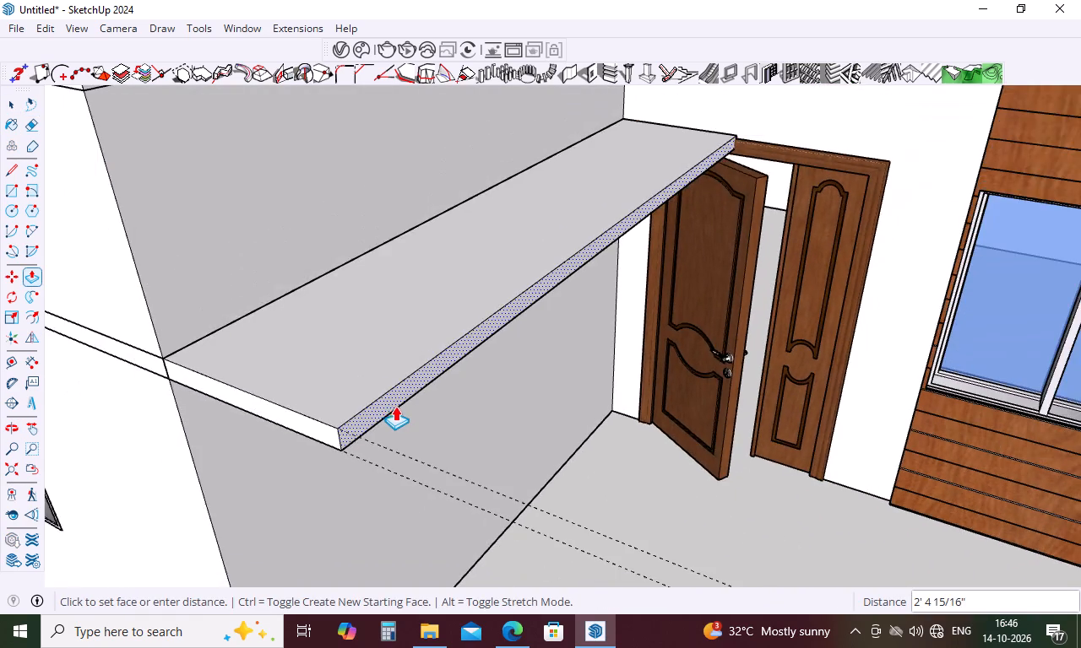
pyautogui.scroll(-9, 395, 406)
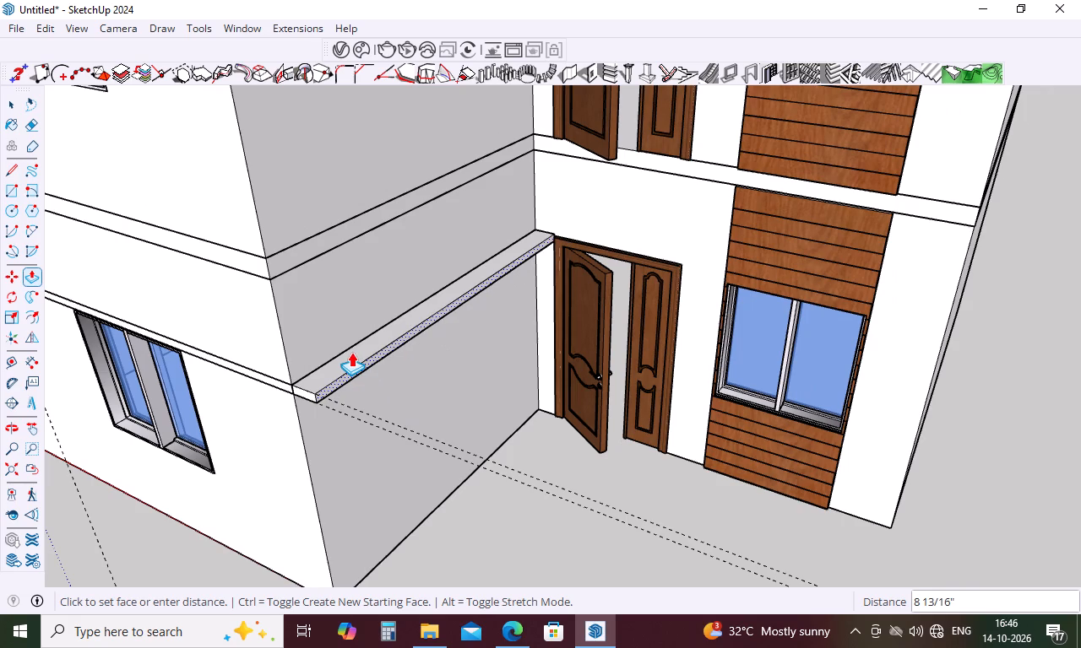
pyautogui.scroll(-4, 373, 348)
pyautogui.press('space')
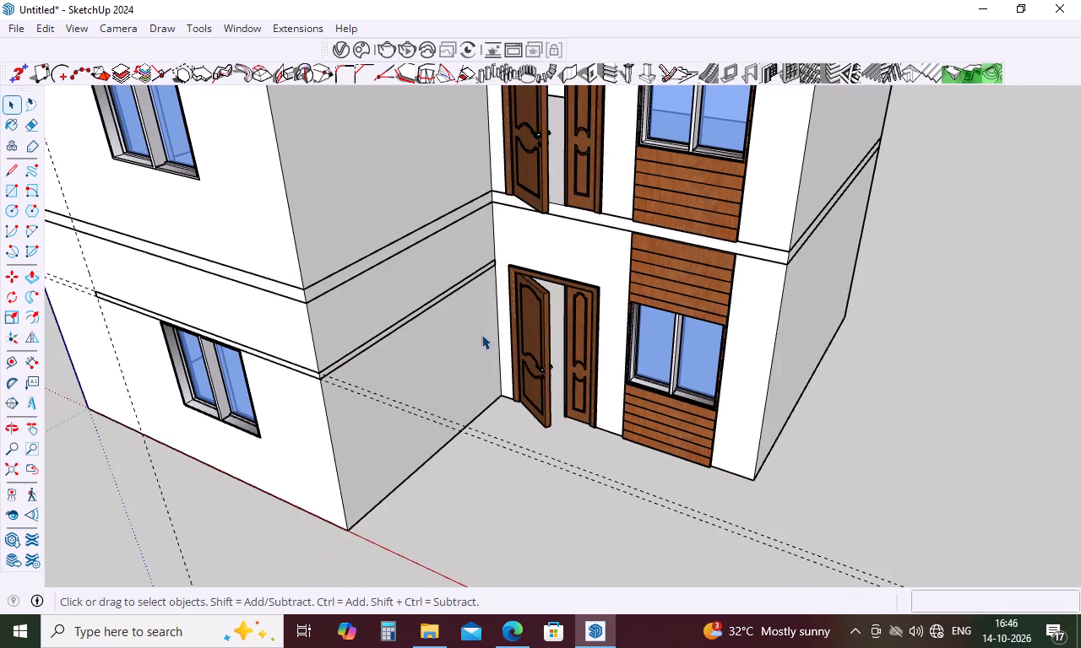
# Examine the reference image's trim bands around the ground-floor window, wood panel and wall corner.
pyautogui.scroll(-9, 481, 334)
pyautogui.moveTo(477, 353); pyautogui.dragTo(699, 348, button='middle')
pyautogui.scroll(-5, 465, 420)
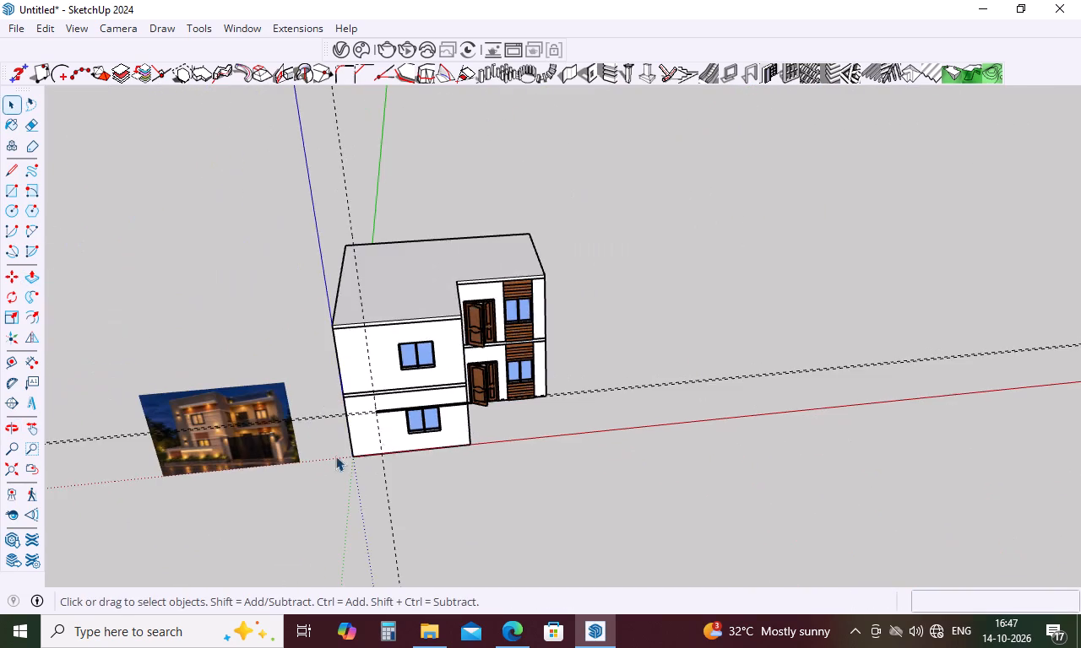
pyautogui.scroll(20, 225, 469)
pyautogui.scroll(5, 225, 469)
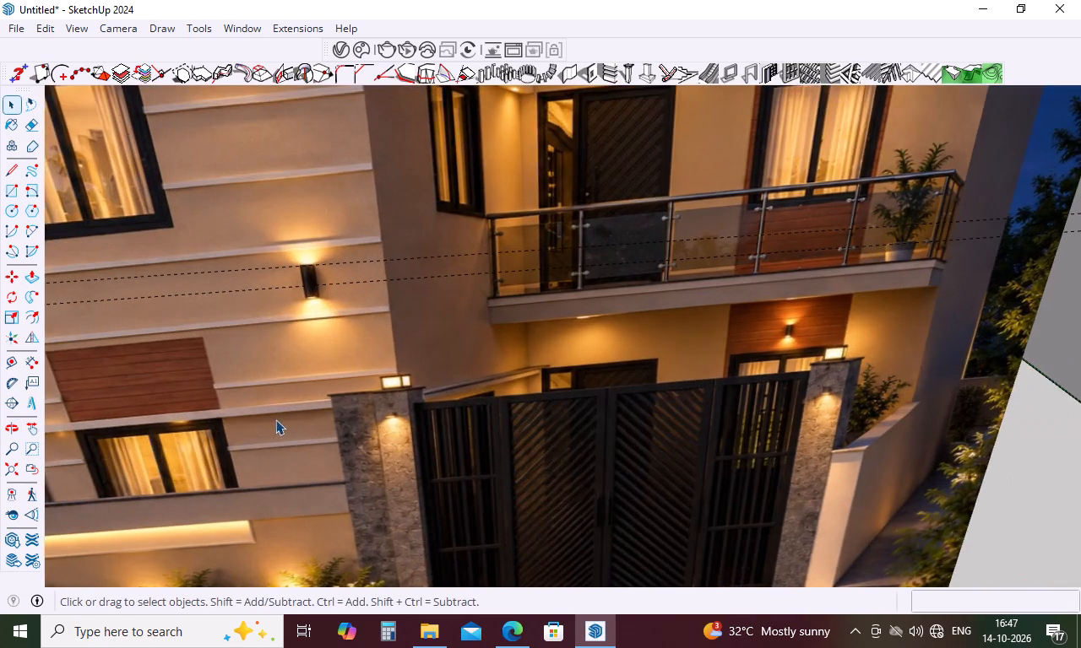
pyautogui.middleClick(278, 420)
pyautogui.scroll(-5, 278, 412)
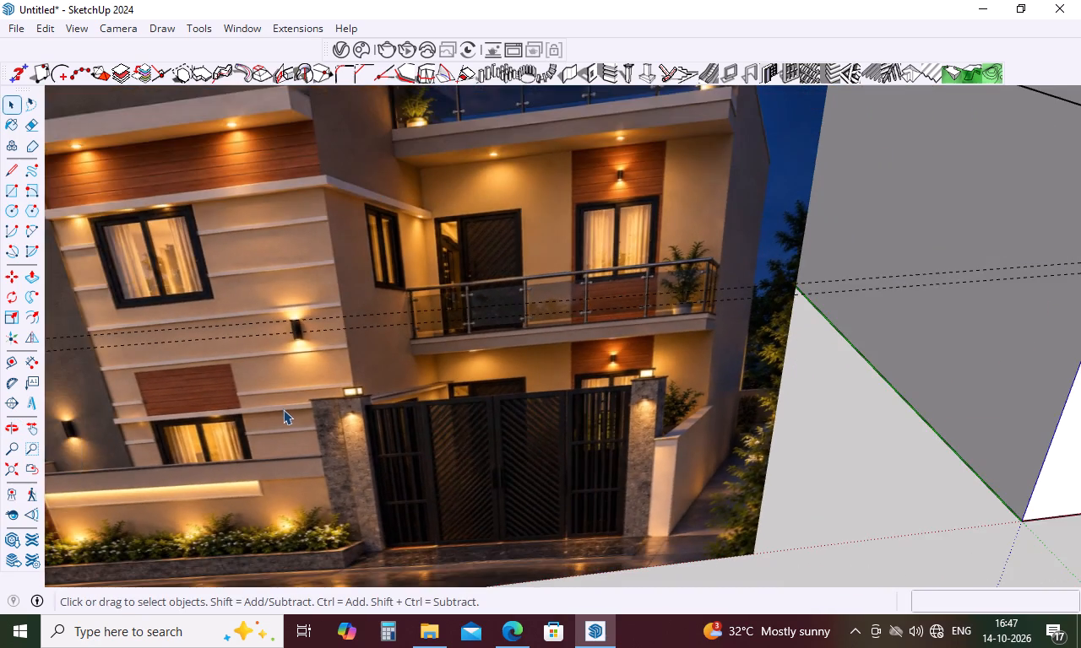
pyautogui.scroll(7, 287, 407)
pyautogui.scroll(-5, 291, 405)
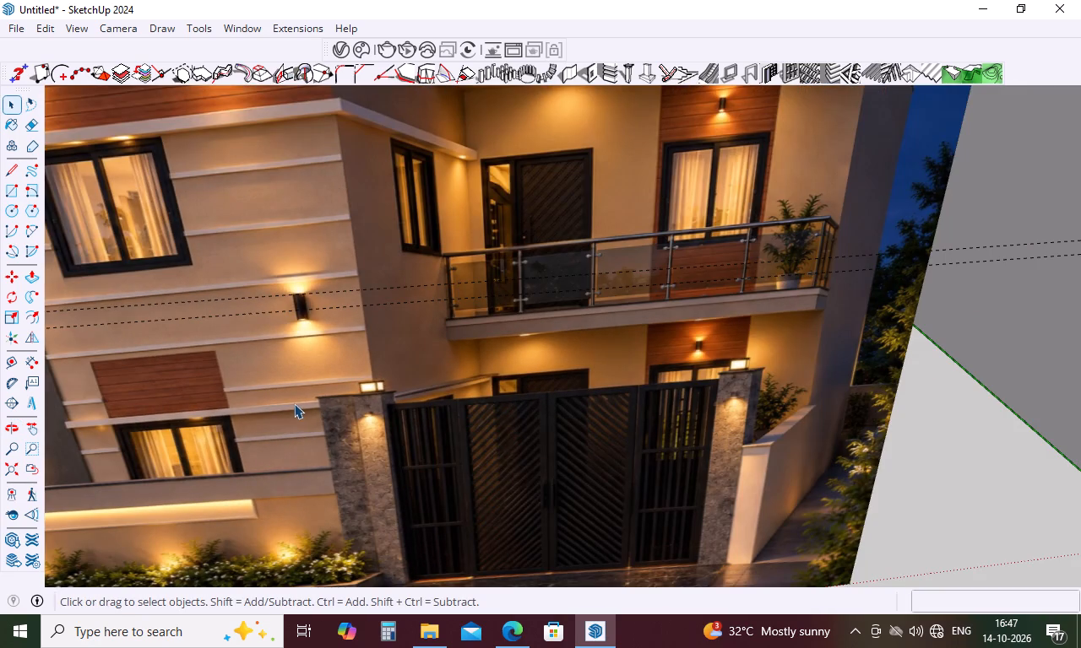
# Push/pull the trim band on the side wall outward by 1'.
pyautogui.scroll(-4, 296, 402)
pyautogui.moveTo(425, 391); pyautogui.dragTo(441, 429, button='middle')
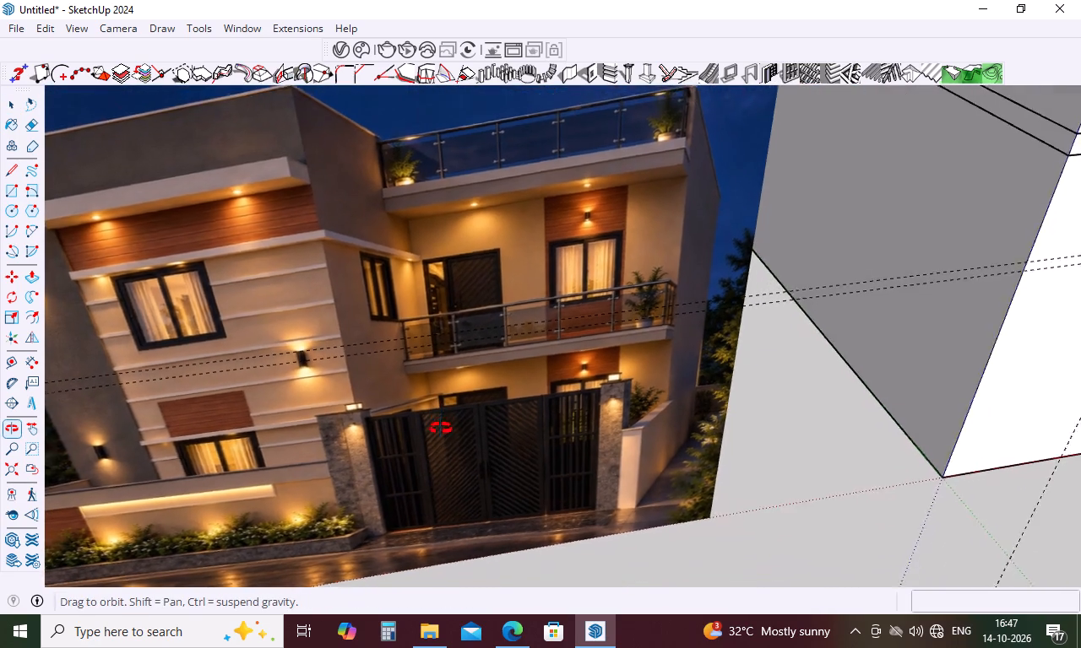
pyautogui.moveTo(441, 429); pyautogui.dragTo(315, 378, button='middle')
pyautogui.scroll(-10, 301, 374)
pyautogui.moveTo(685, 407); pyautogui.dragTo(437, 338, button='middle')
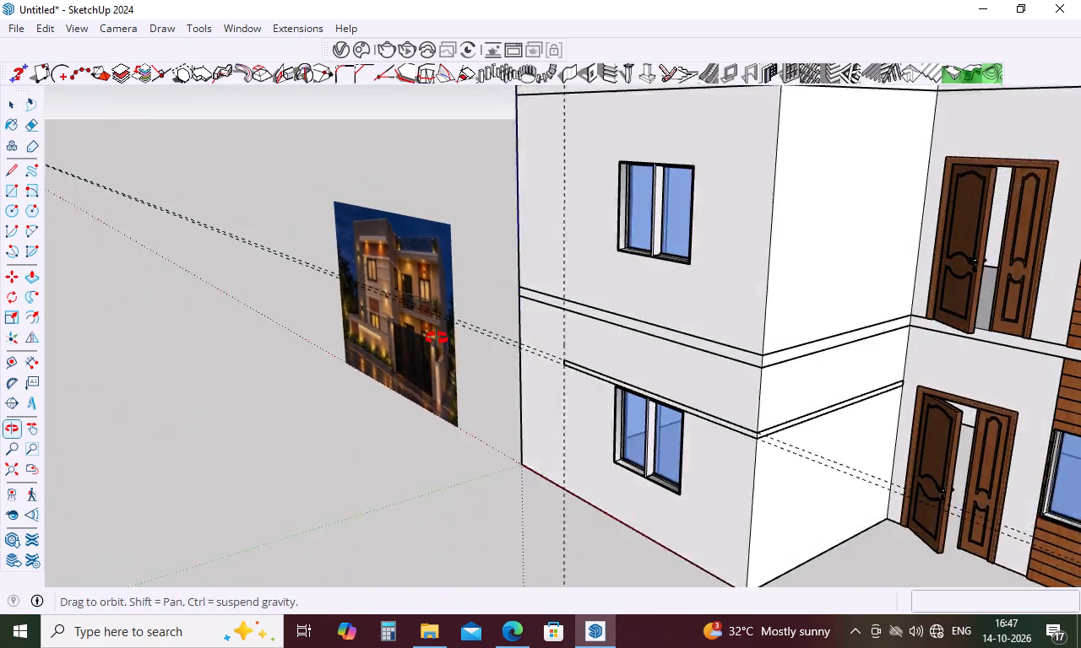
pyautogui.moveTo(437, 338); pyautogui.dragTo(391, 332, button='middle')
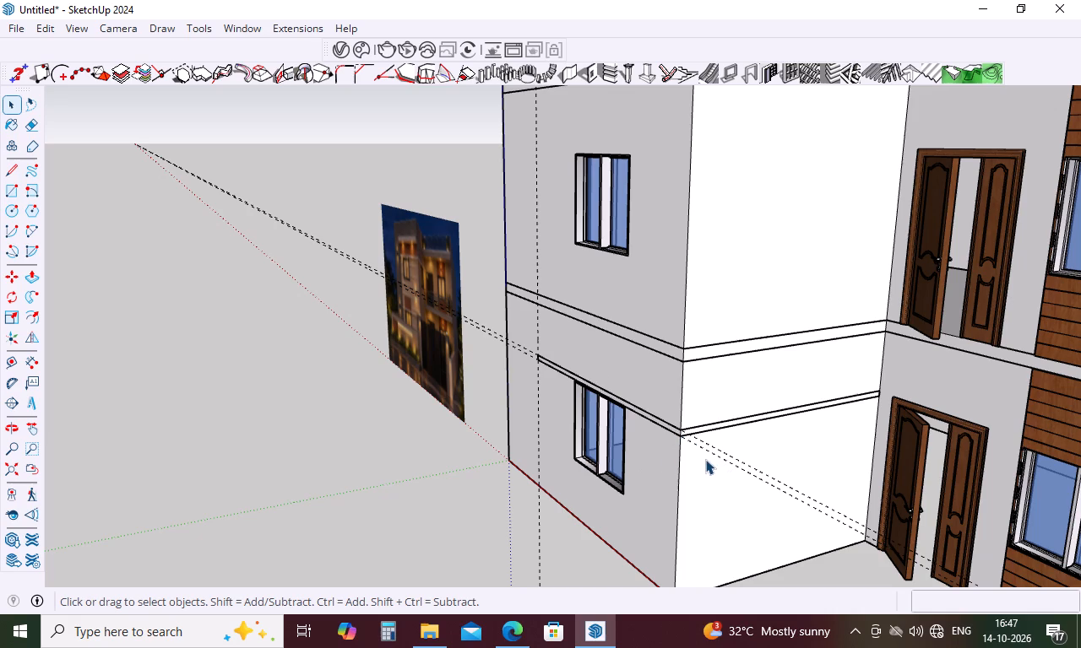
pyautogui.press('p')
pyautogui.click(717, 423)
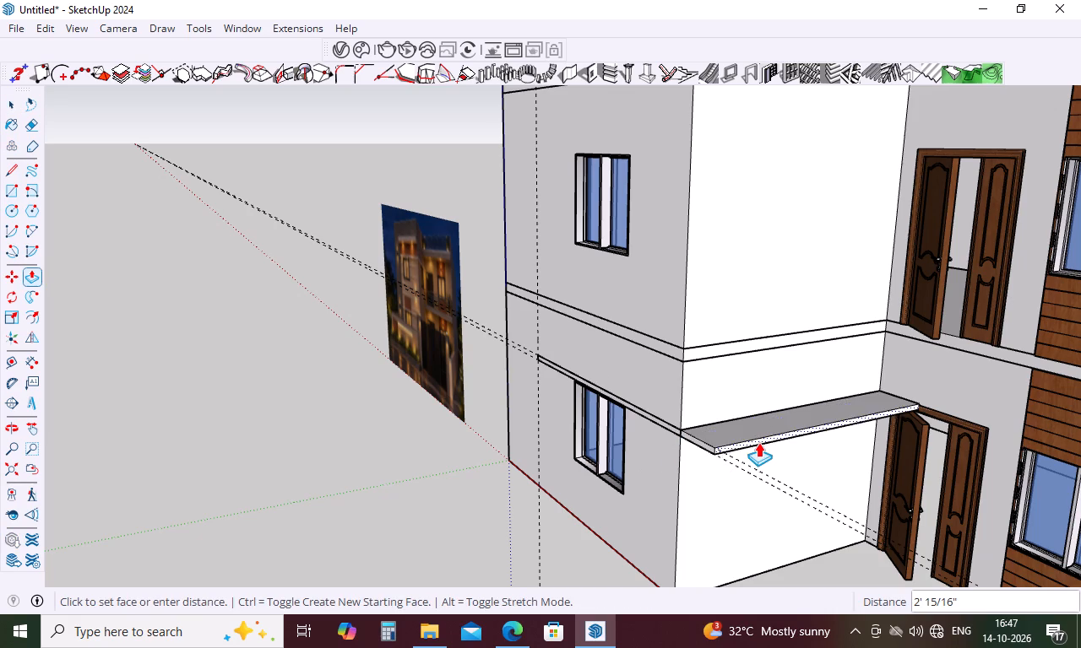
pyautogui.write("1'")
pyautogui.press('Return')
# Push/pull the front trim band above the ground-floor window outward by the same 1' distance.
pyautogui.moveTo(719, 483); pyautogui.dragTo(827, 512, button='middle')
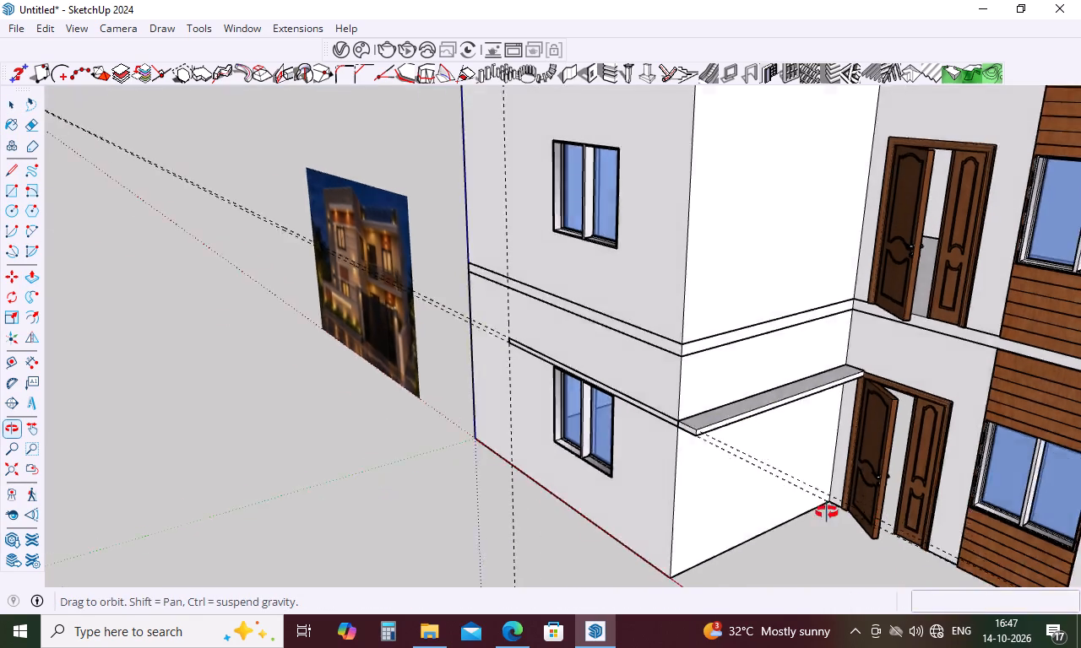
pyautogui.moveTo(827, 512); pyautogui.dragTo(954, 456, button='middle')
pyautogui.scroll(4, 629, 413)
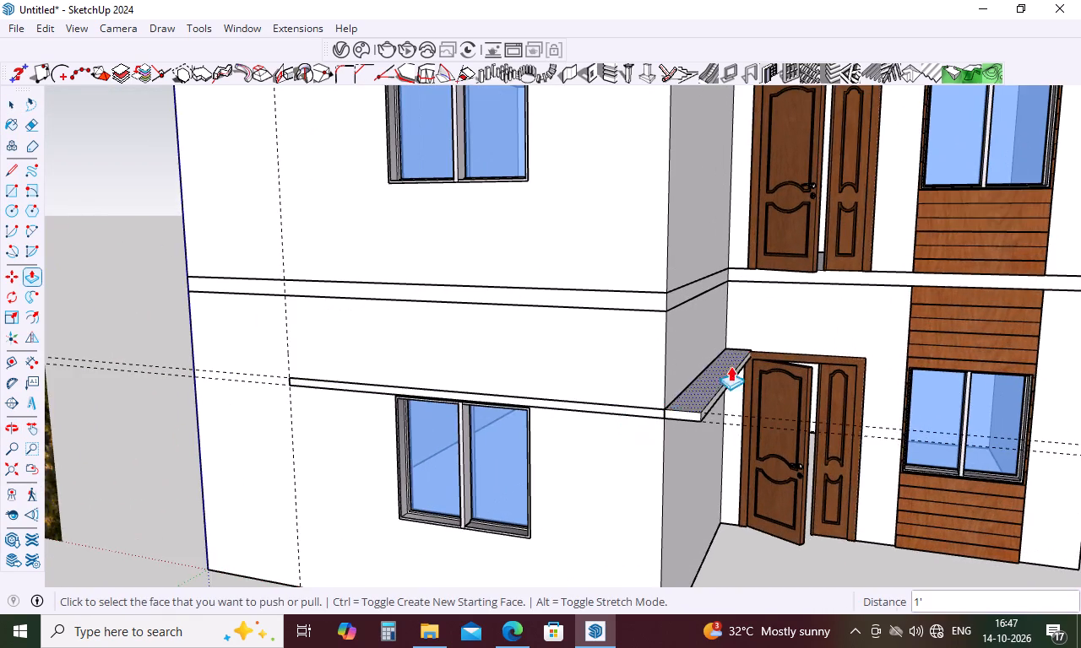
pyautogui.moveTo(750, 359); pyautogui.dragTo(610, 259, button='middle')
pyautogui.scroll(3, 770, 328)
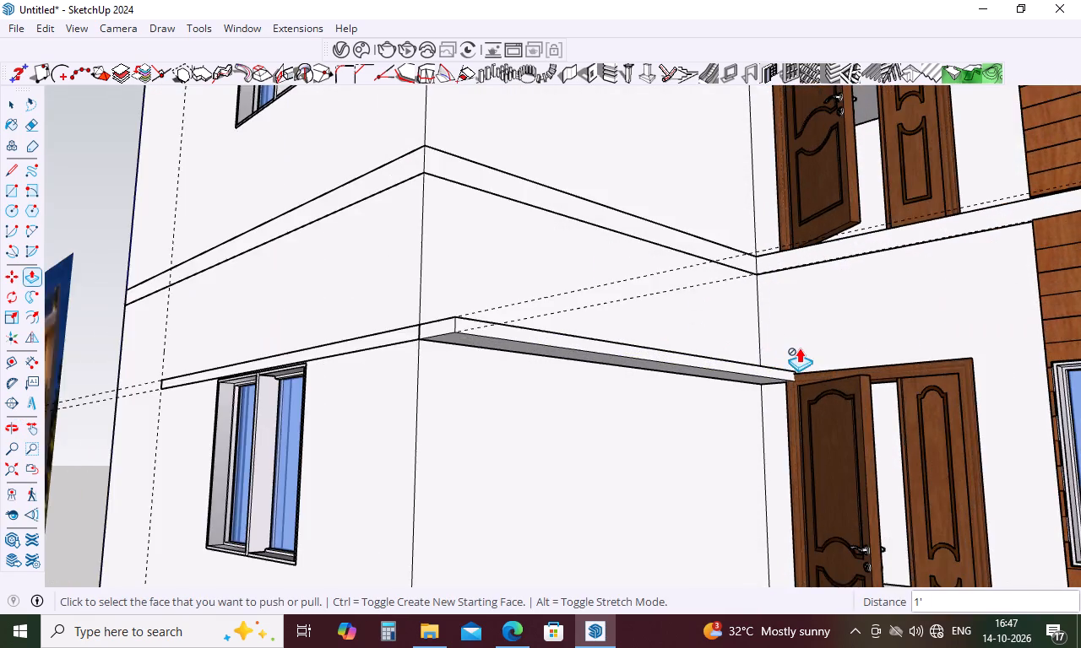
pyautogui.scroll(12, 799, 348)
pyautogui.scroll(-8, 801, 364)
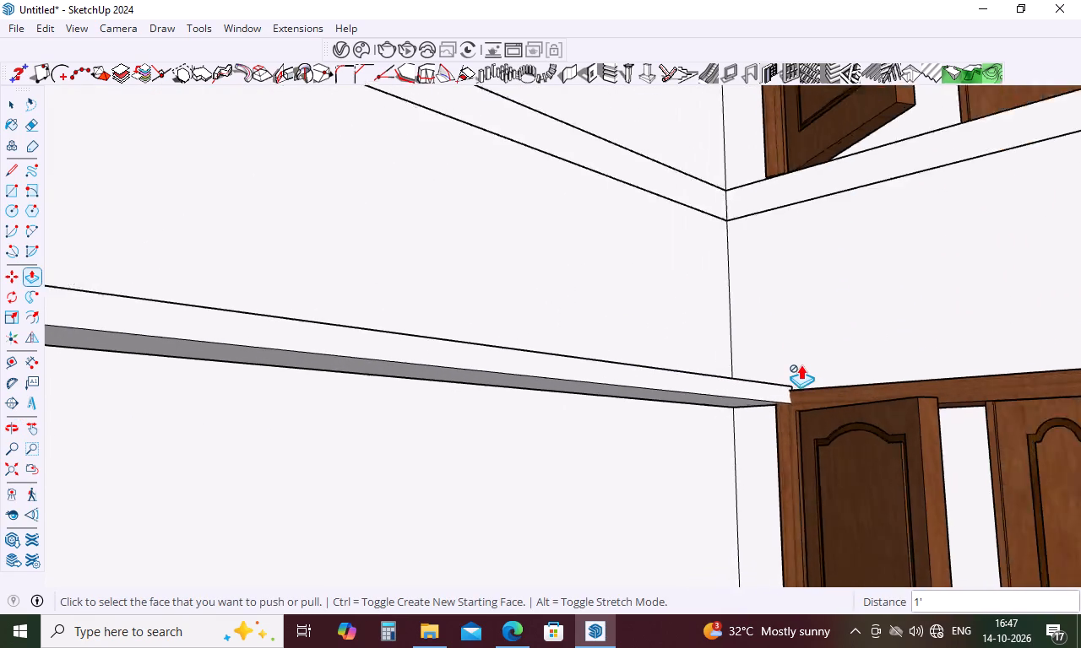
pyautogui.scroll(-11, 801, 364)
pyautogui.moveTo(775, 387); pyautogui.dragTo(1008, 461, button='middle')
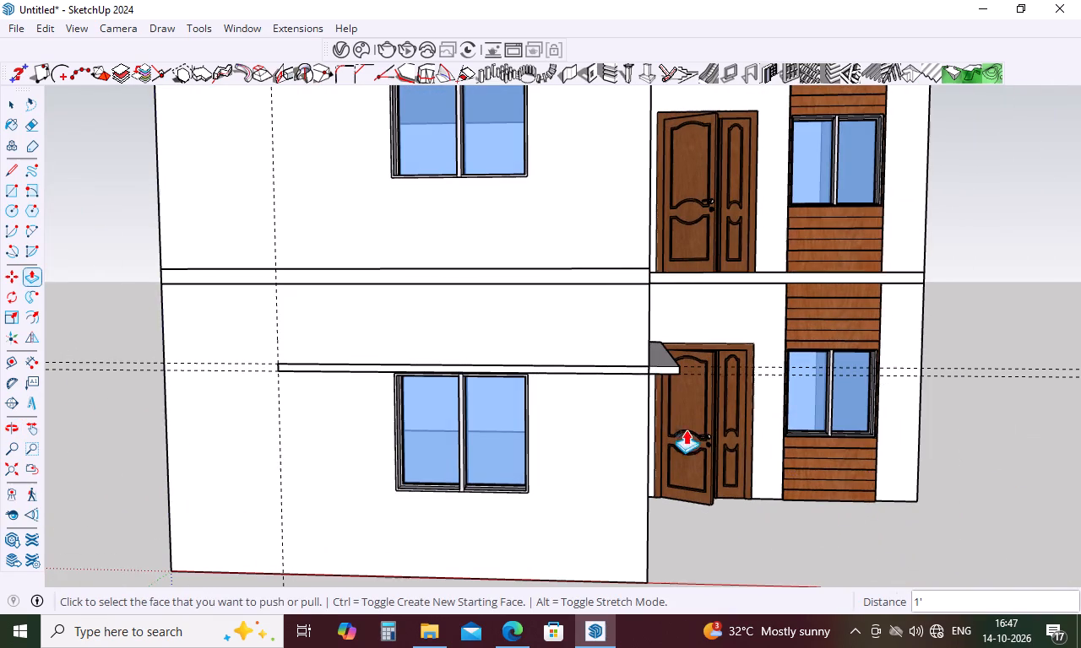
pyautogui.doubleClick(628, 367)
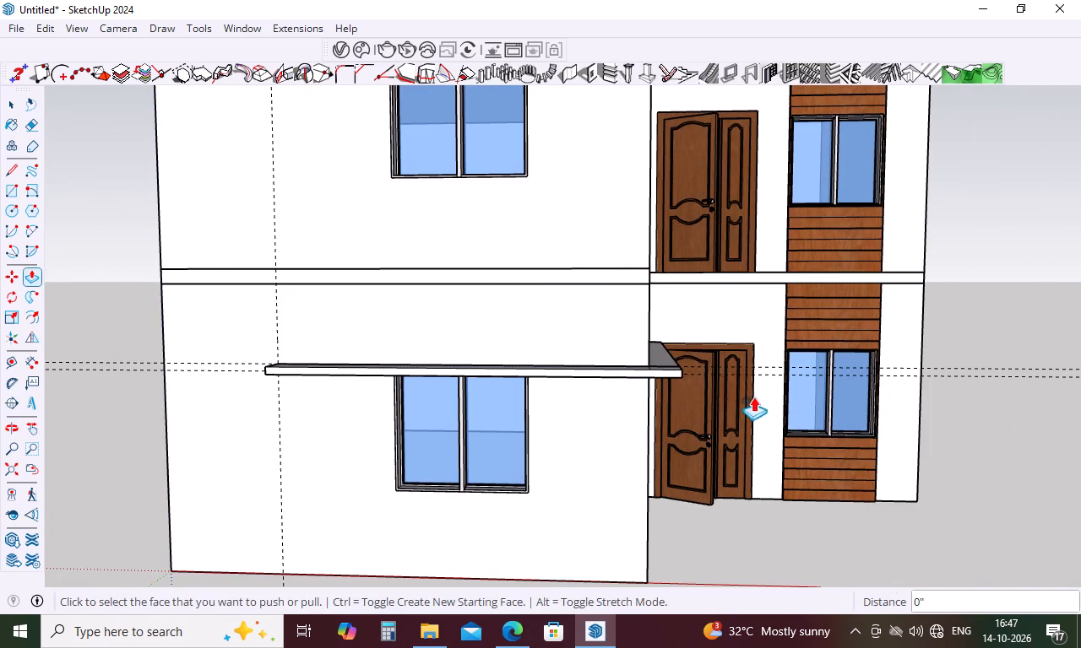
pyautogui.press('space')
# Erase the two seam edges on the band's top face where the front and side projections meet at the outer corner.
pyautogui.moveTo(753, 388); pyautogui.dragTo(701, 553, button='middle')
pyautogui.scroll(8, 634, 496)
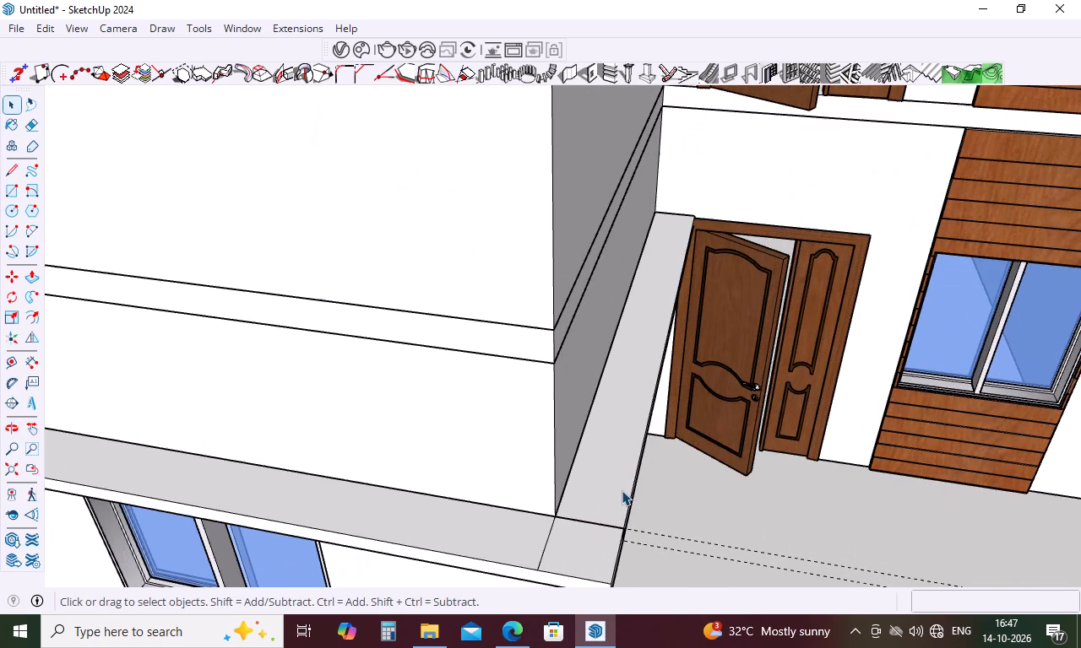
pyautogui.press('Escape')
pyautogui.press('e')
pyautogui.scroll(2, 574, 517)
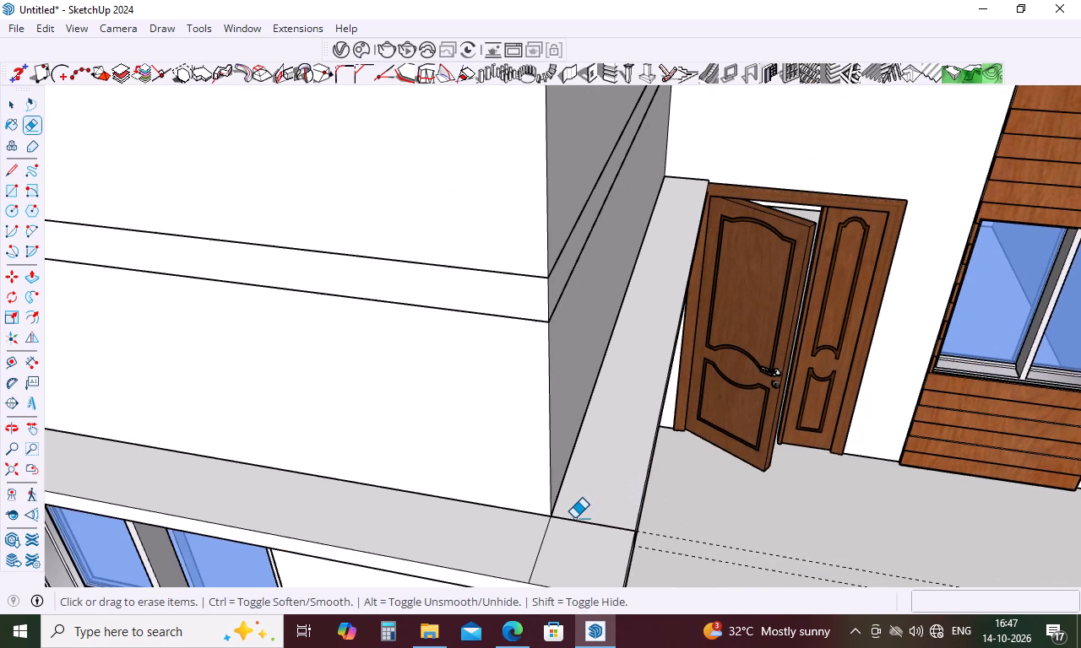
pyautogui.click(574, 519)
pyautogui.click(547, 535)
pyautogui.scroll(-4, 544, 506)
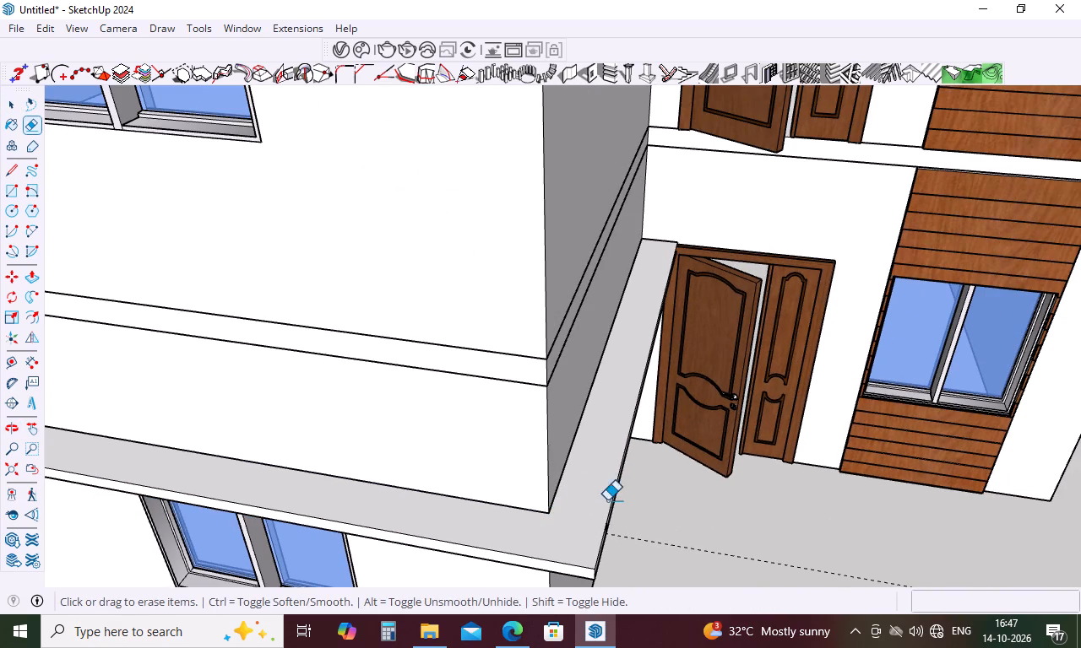
pyautogui.press('space')
# Select the connected geometry of the ground-floor wood panel around the window and make it a group.
pyautogui.moveTo(587, 502); pyautogui.dragTo(601, 338, button='middle')
pyautogui.scroll(-5, 606, 337)
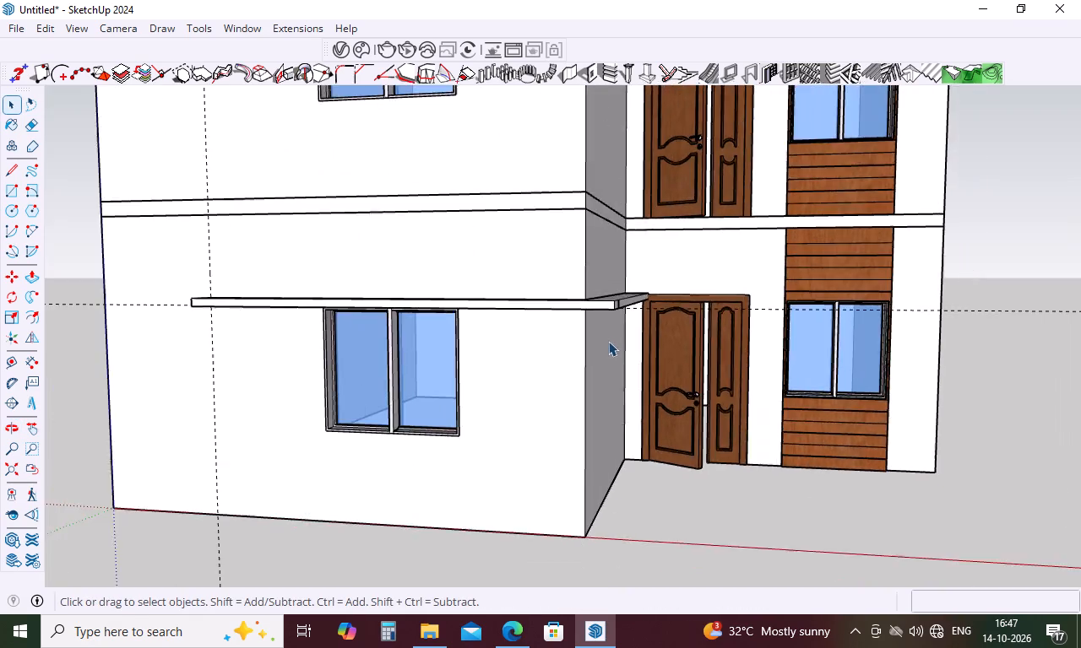
pyautogui.scroll(-4, 608, 341)
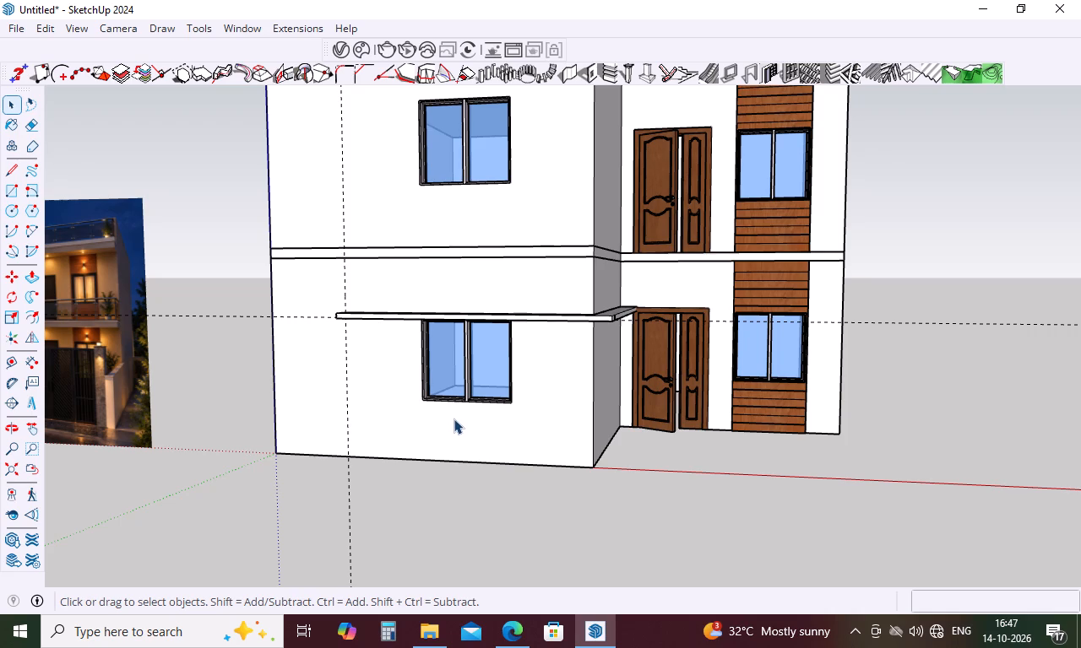
pyautogui.scroll(-4, 491, 441)
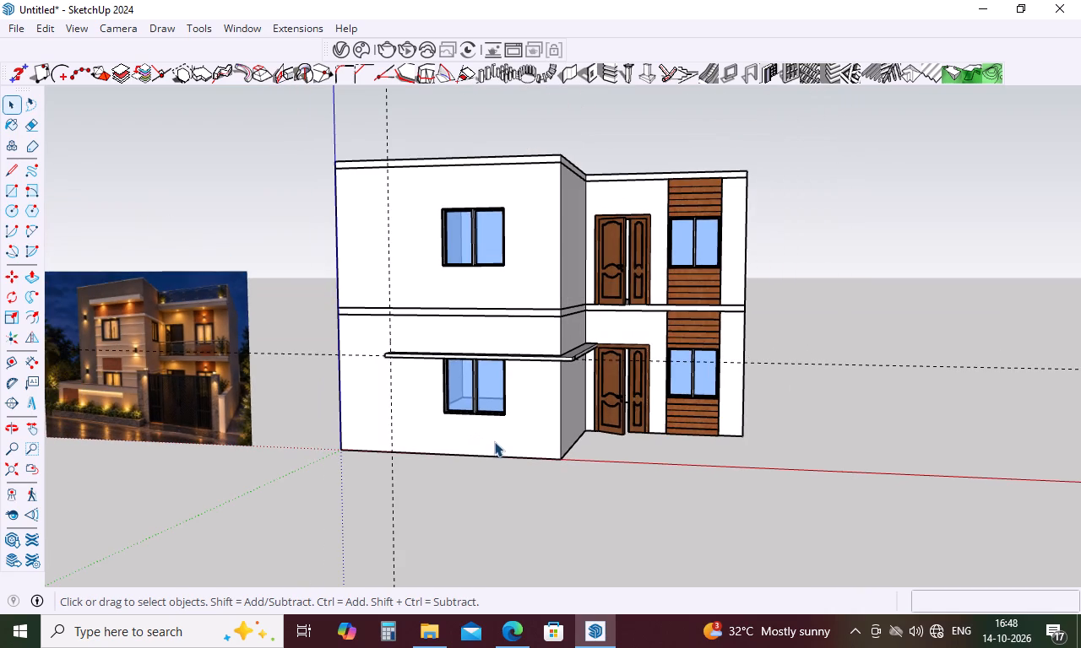
pyautogui.tripleClick(712, 420)
pyautogui.doubleClick(712, 420)
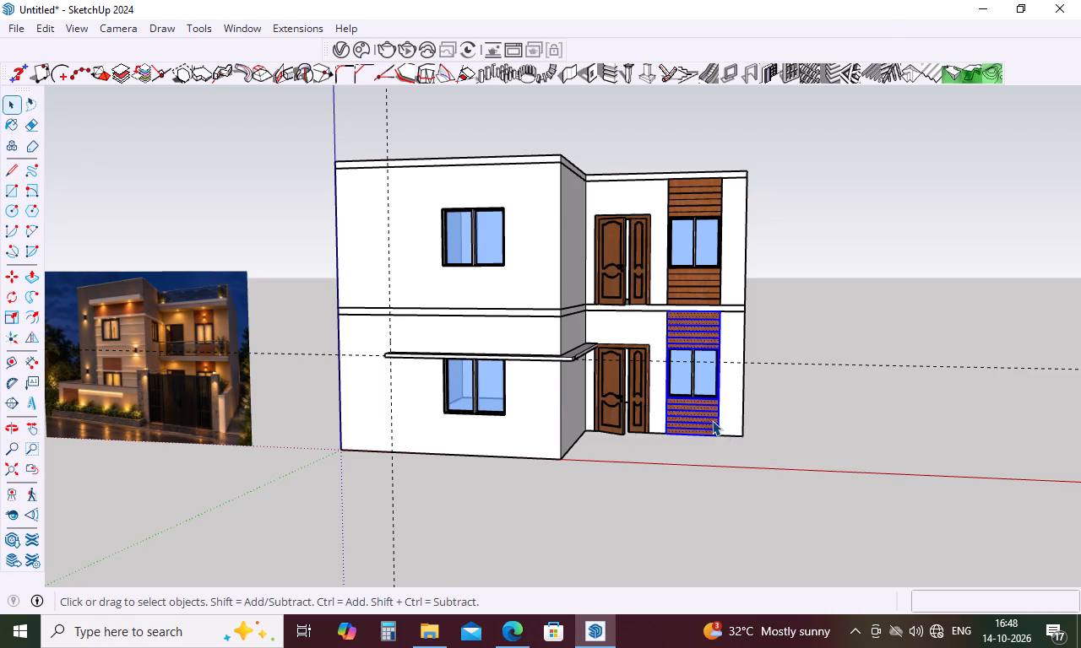
pyautogui.rightClick(712, 420)
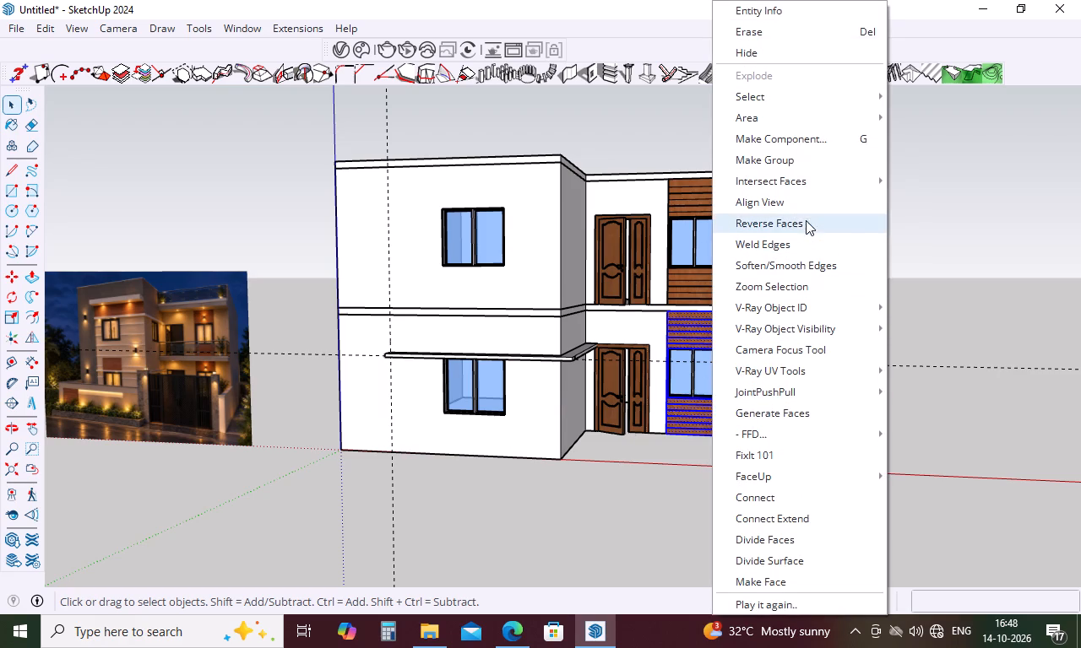
pyautogui.click(791, 167)
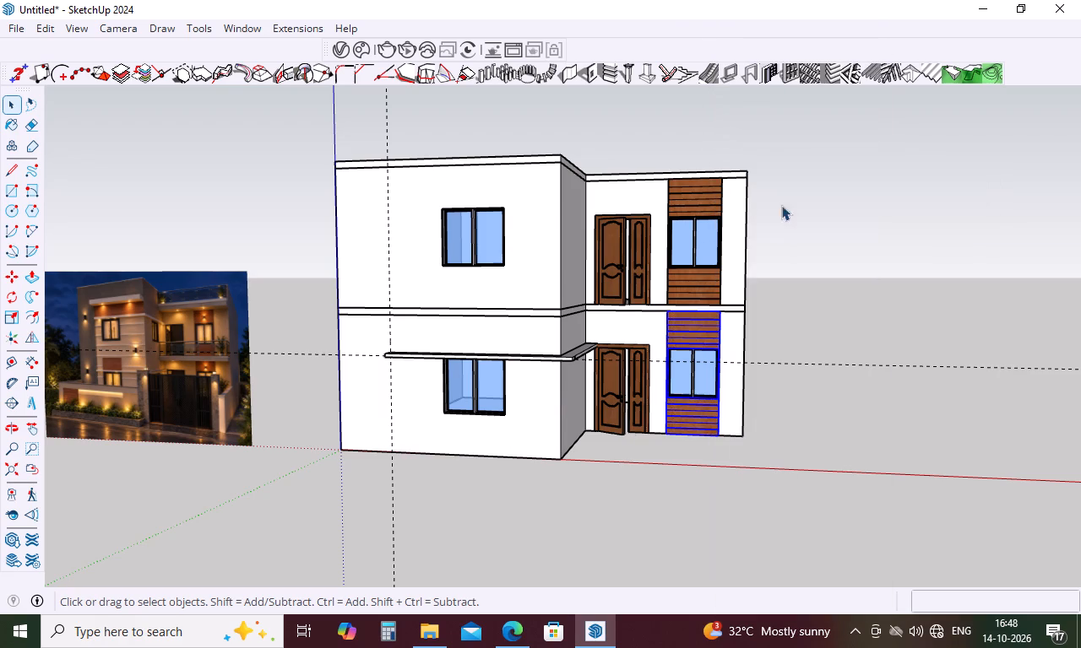
# Select the connected geometry of the upper-floor wood panel around the window and make it a group.
pyautogui.tripleClick(714, 285)
pyautogui.click(714, 285)
pyautogui.click(714, 285)
pyautogui.rightClick(714, 285)
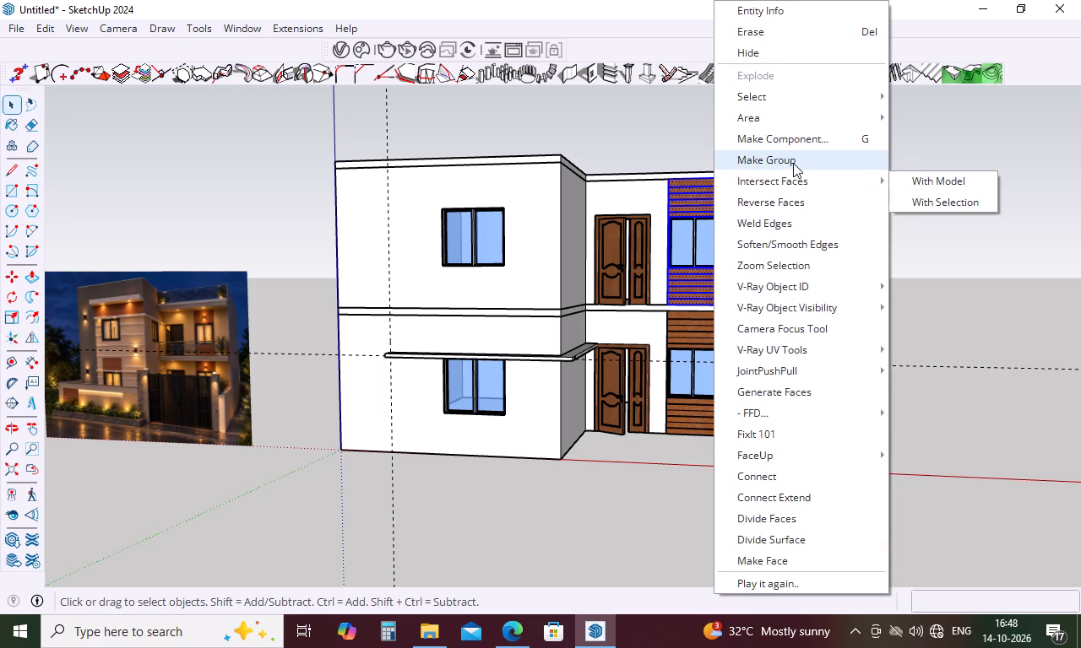
pyautogui.click(793, 163)
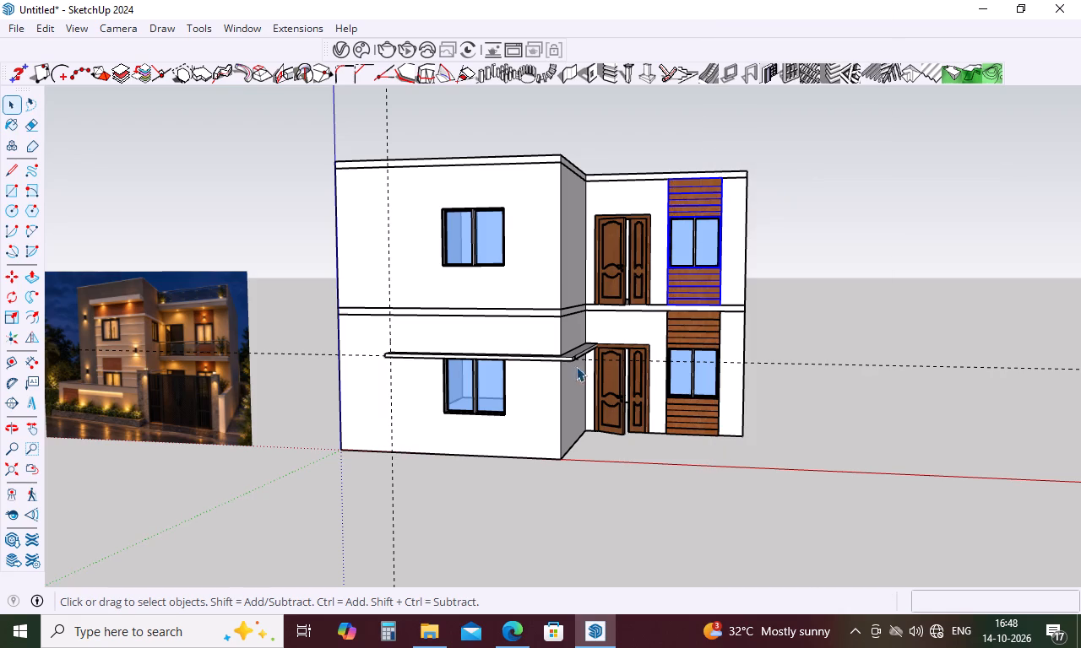
# Erase the leftover vertical seam edge on the side-wall band's outer face near the projecting corner.
pyautogui.tripleClick(566, 359)
pyautogui.click(566, 359)
pyautogui.moveTo(583, 364); pyautogui.dragTo(441, 370, button='middle')
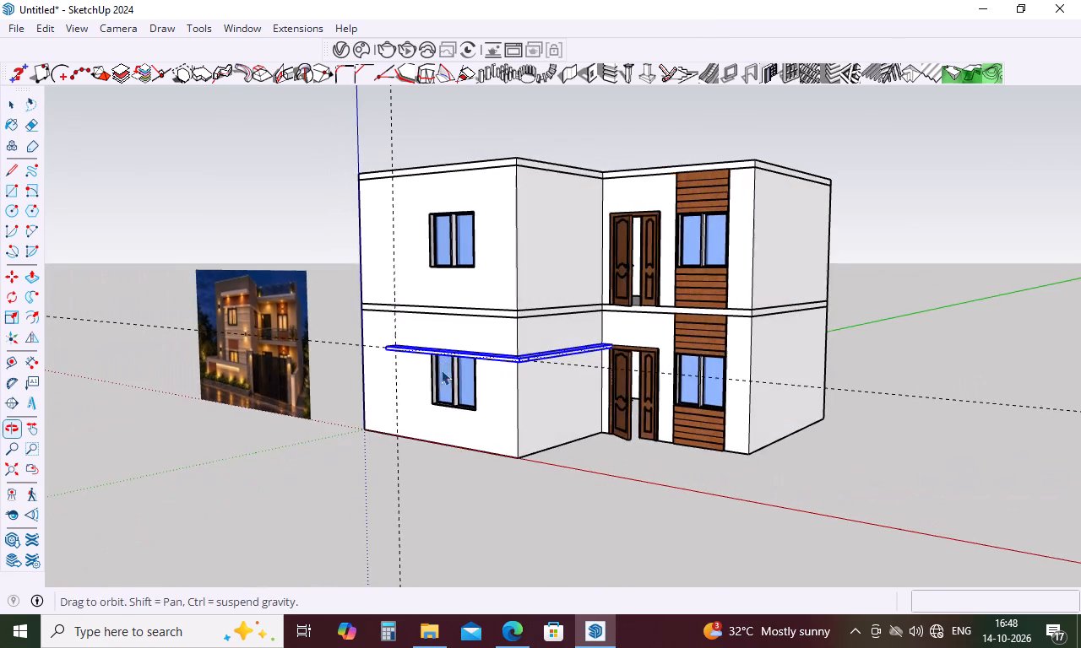
pyautogui.scroll(14, 506, 347)
pyautogui.press('space')
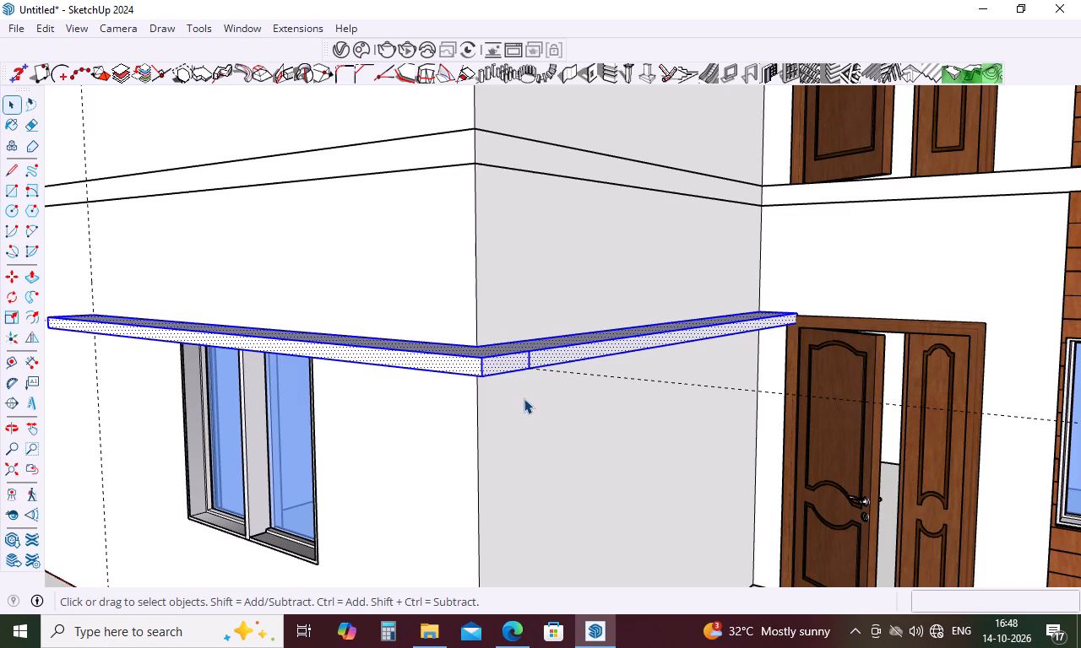
pyautogui.click(527, 407)
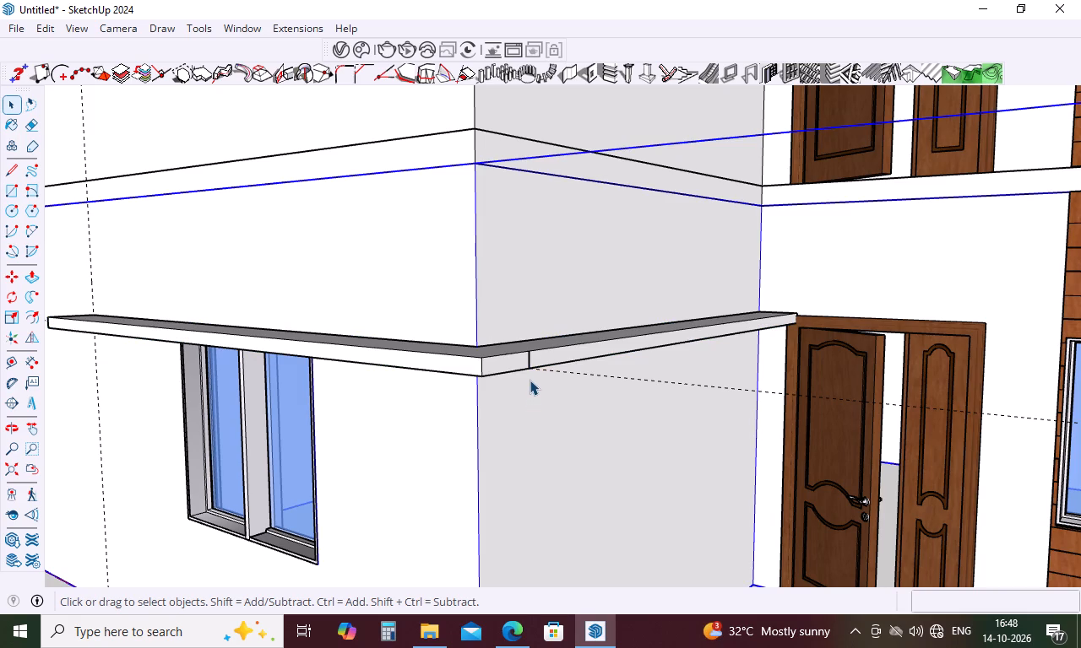
pyautogui.press('e')
pyautogui.scroll(10, 534, 336)
pyautogui.moveTo(524, 377); pyautogui.dragTo(508, 377)
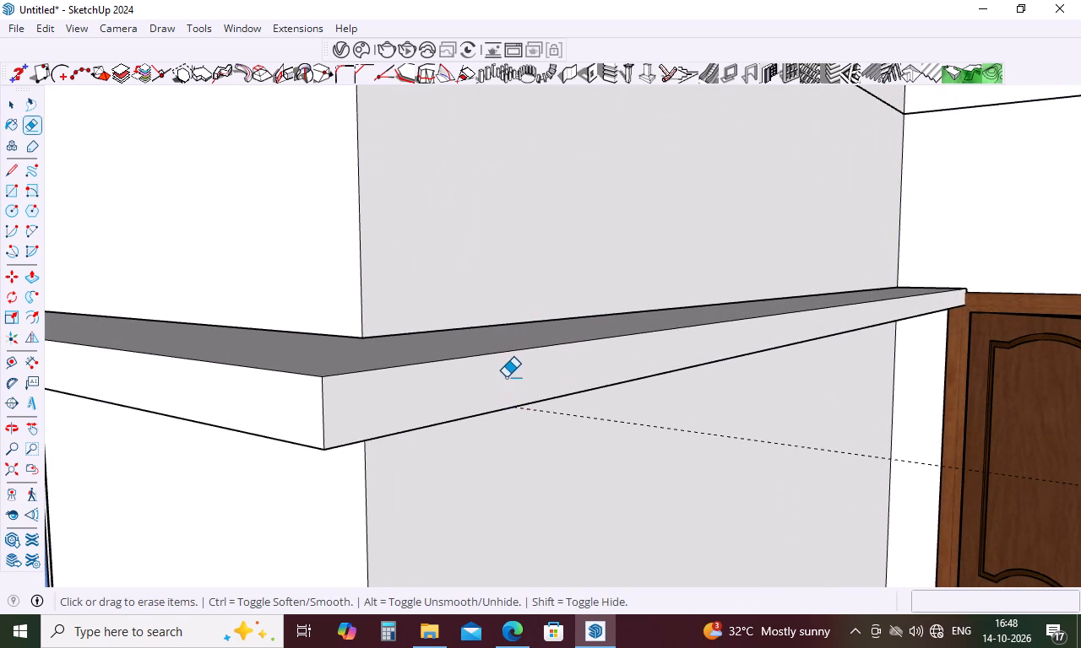
# Select all connected geometry of the L-shaped trim band and make it a group.
pyautogui.press('space')
pyautogui.tripleClick(513, 386)
pyautogui.doubleClick(513, 386)
pyautogui.rightClick(515, 386)
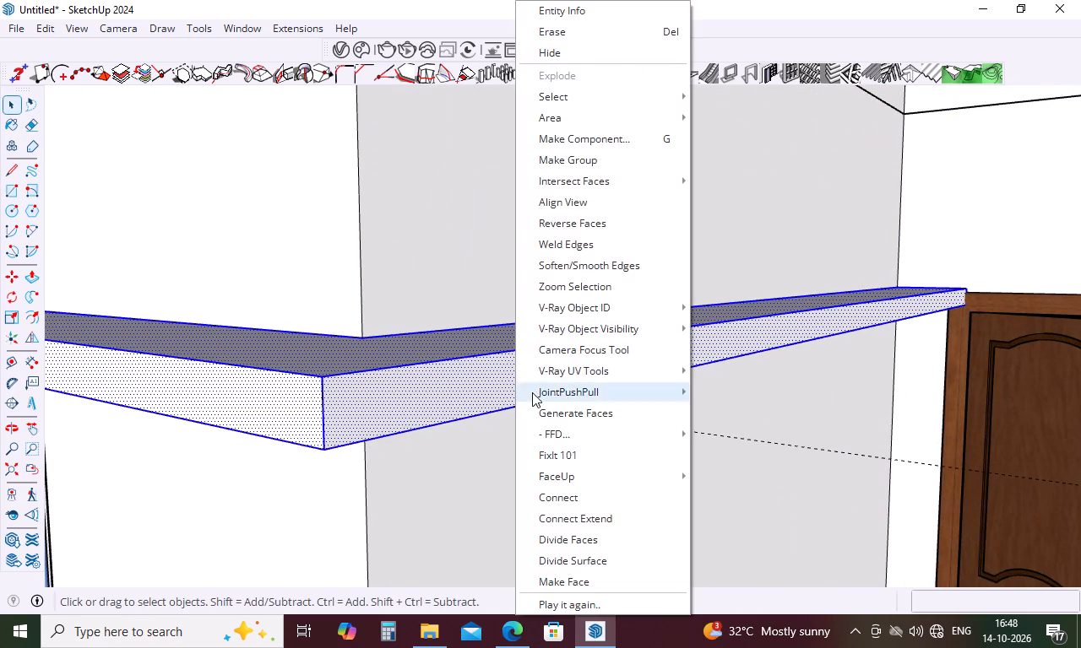
pyautogui.click(596, 161)
pyautogui.scroll(-8, 594, 376)
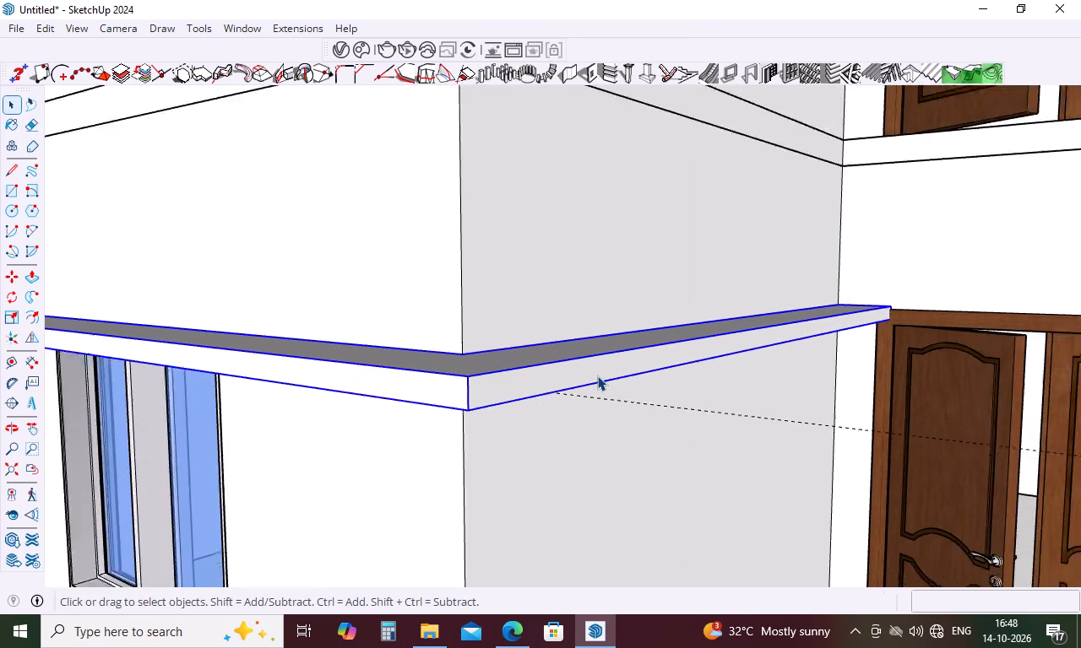
pyautogui.scroll(-12, 597, 375)
pyautogui.moveTo(604, 370); pyautogui.dragTo(702, 426, button='middle')
pyautogui.press('space')
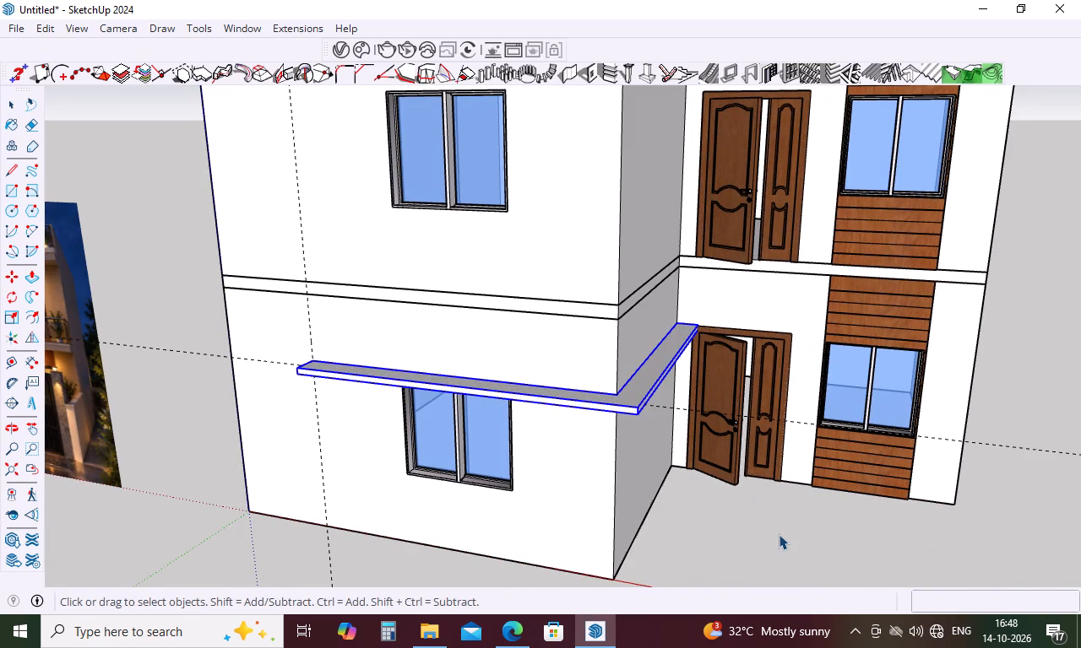
pyautogui.click(779, 534)
# Examine the reference image's trim band around the upper-floor window and compare it with the modelled facade.
pyautogui.moveTo(712, 500); pyautogui.dragTo(690, 561, button='middle')
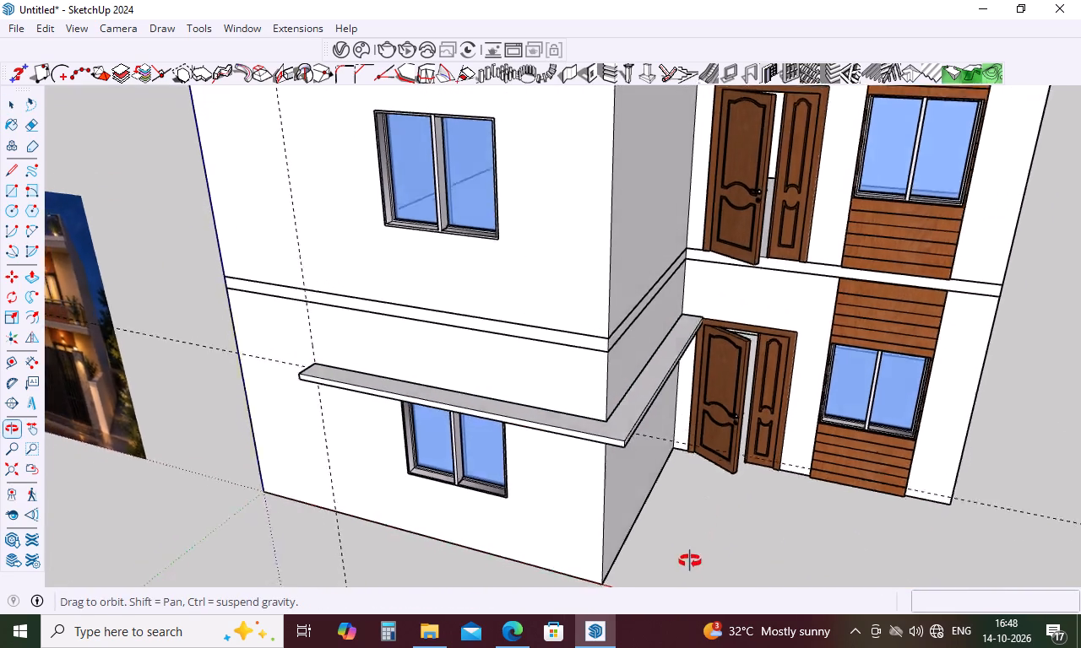
pyautogui.moveTo(690, 561); pyautogui.dragTo(658, 569, button='middle')
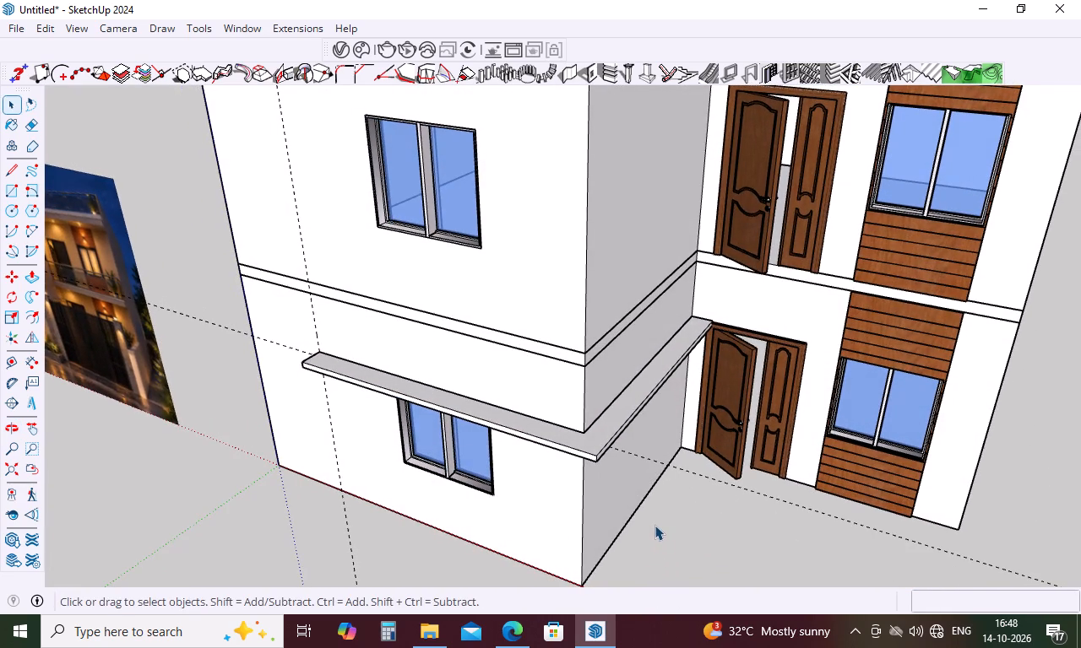
pyautogui.scroll(-6, 655, 525)
pyautogui.scroll(5, 296, 431)
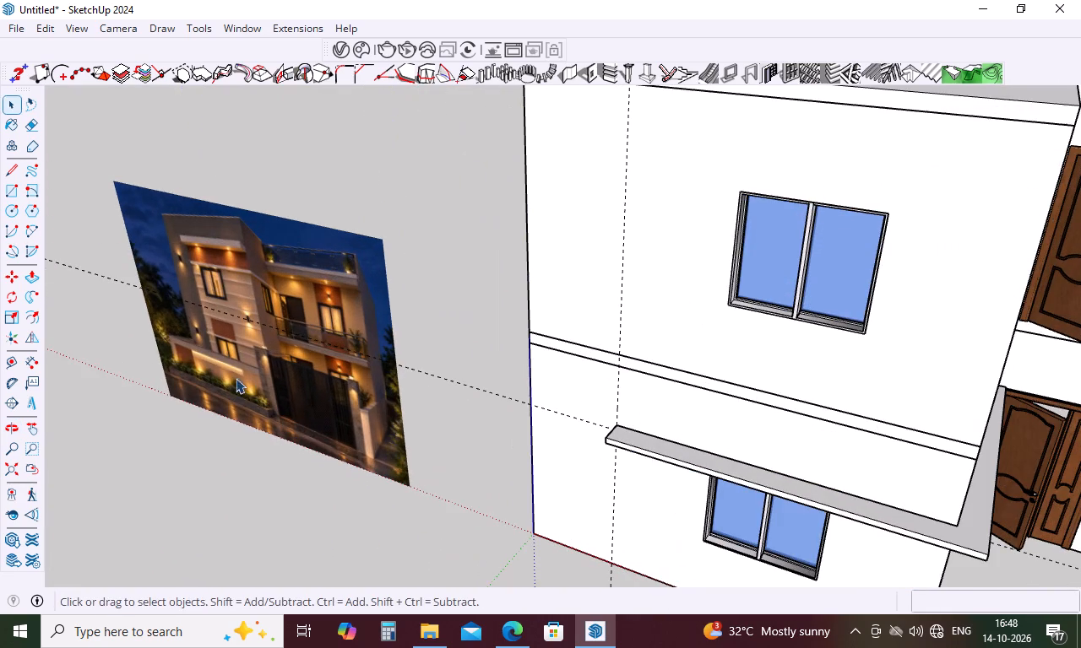
pyautogui.scroll(9, 203, 267)
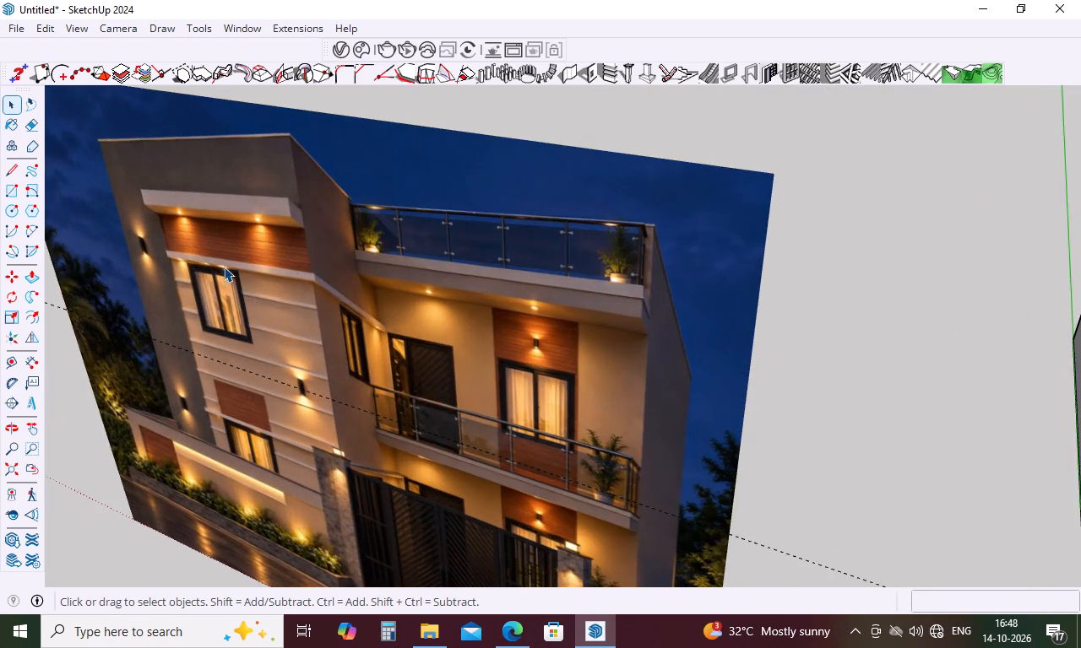
pyautogui.scroll(-13, 224, 267)
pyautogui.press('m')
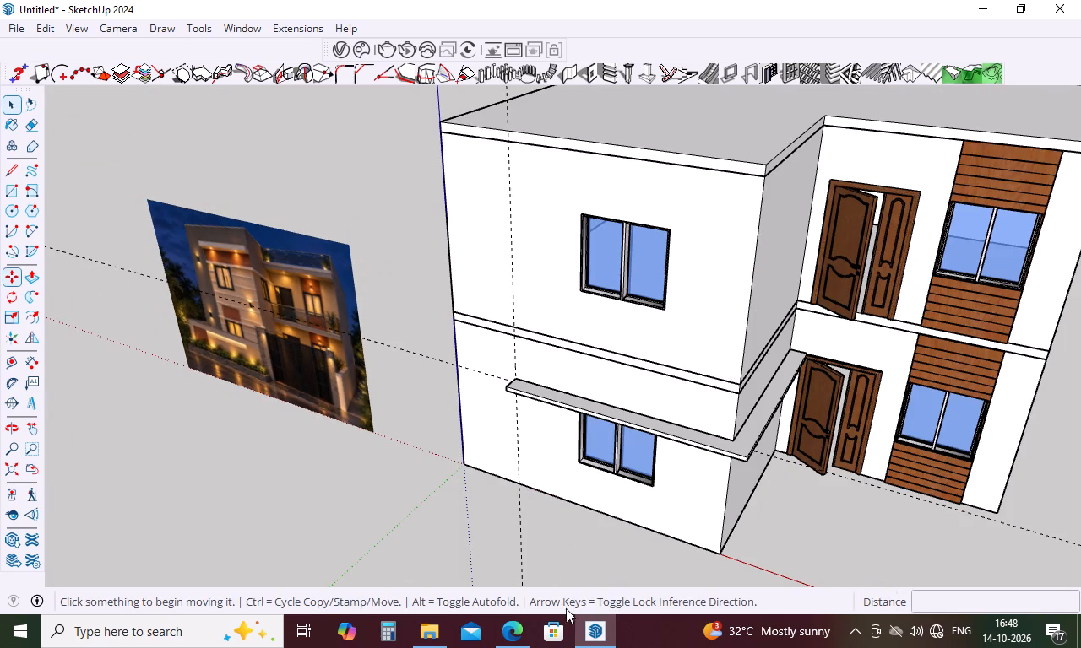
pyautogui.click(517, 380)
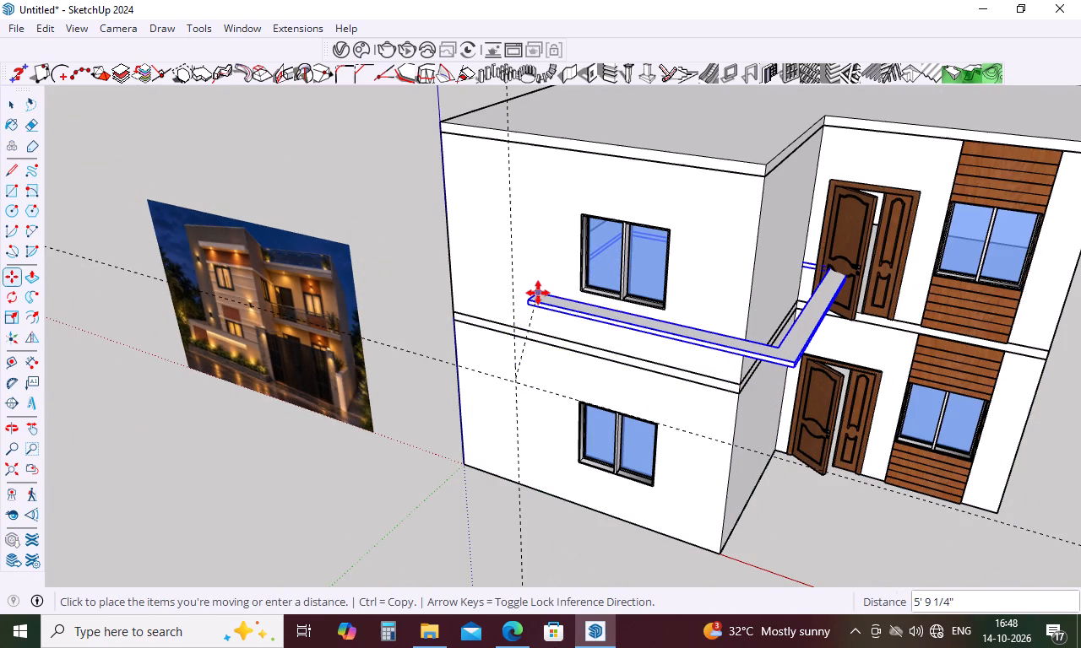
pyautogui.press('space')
# Place a horizontal guide 0.5" above the top edge of the upper-floor front window's frame.
pyautogui.press('t')
pyautogui.scroll(9, 649, 254)
pyautogui.moveTo(651, 189); pyautogui.dragTo(640, 256, button='middle')
pyautogui.scroll(9, 632, 285)
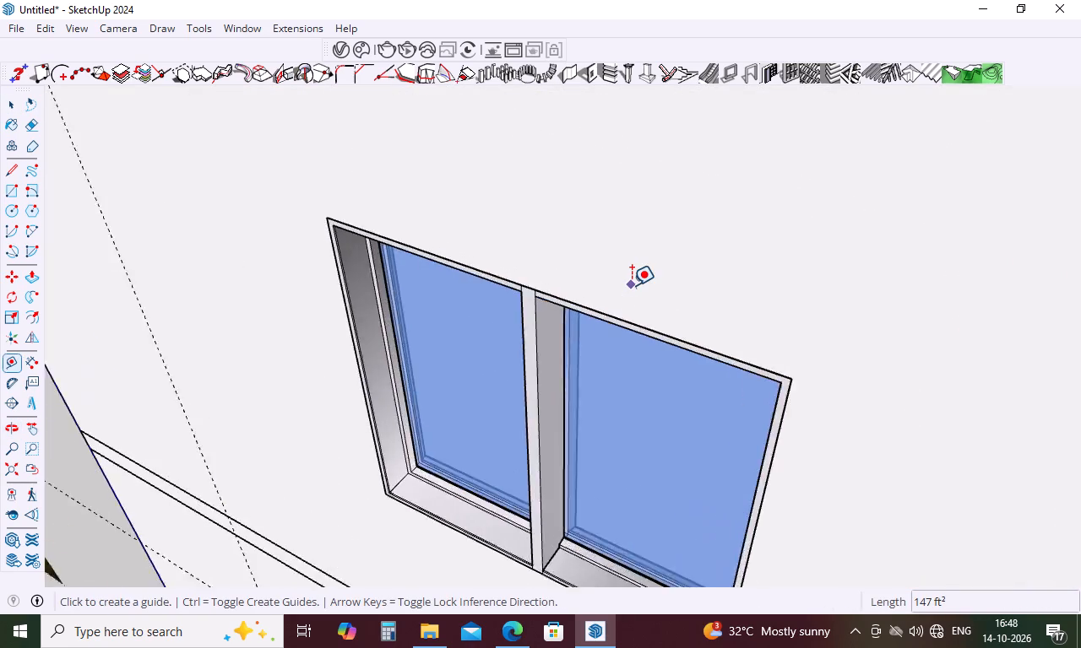
pyautogui.scroll(18, 632, 285)
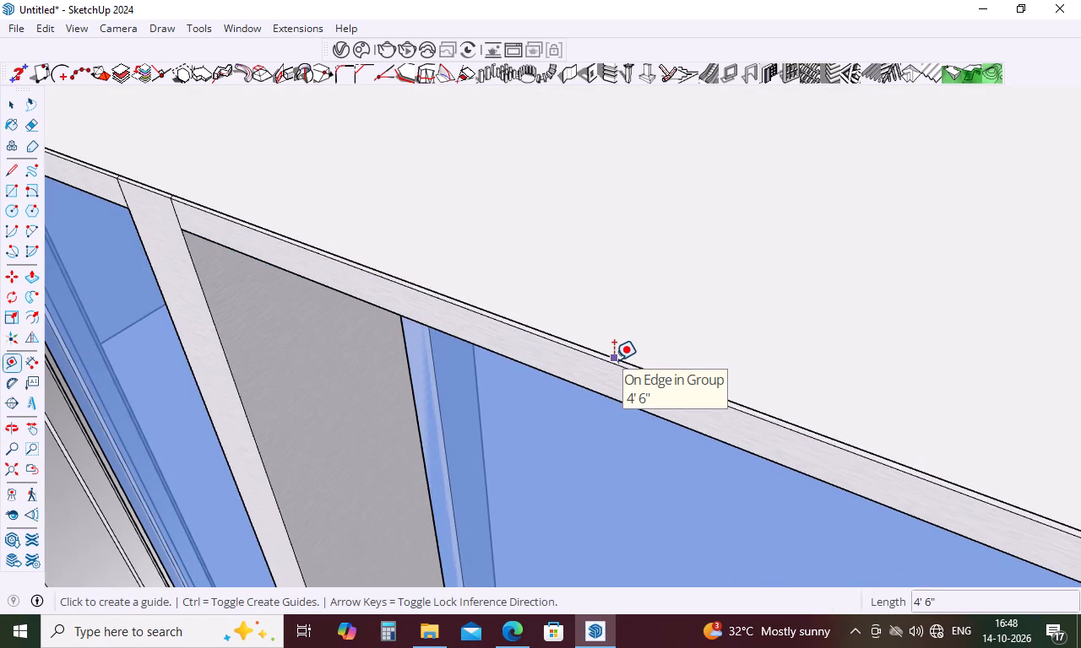
pyautogui.click(614, 360)
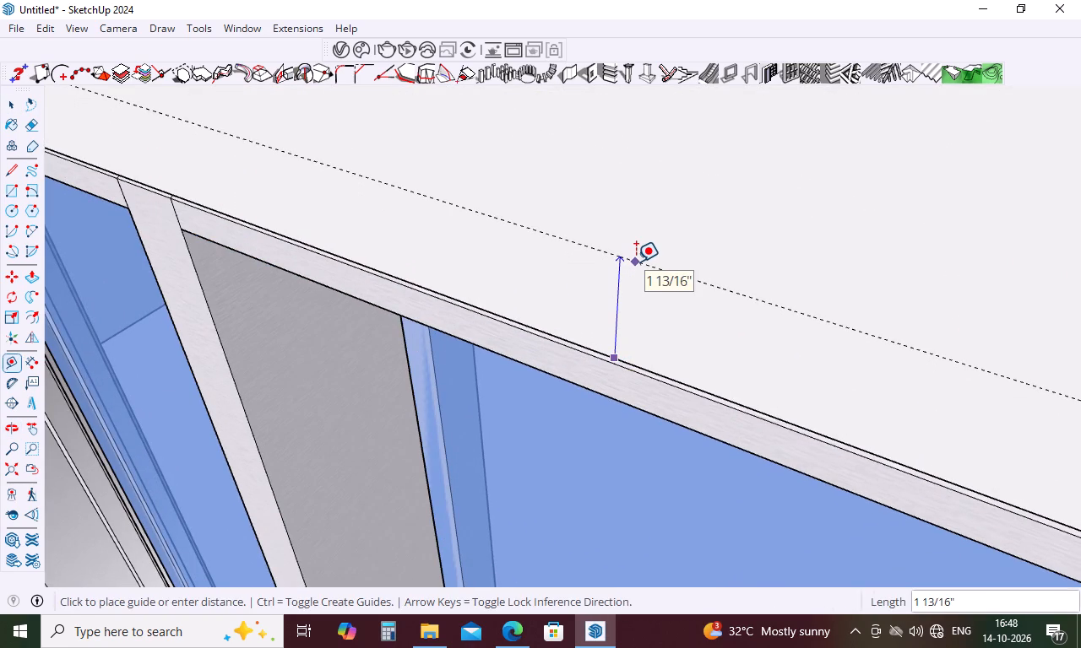
pyautogui.press('.')
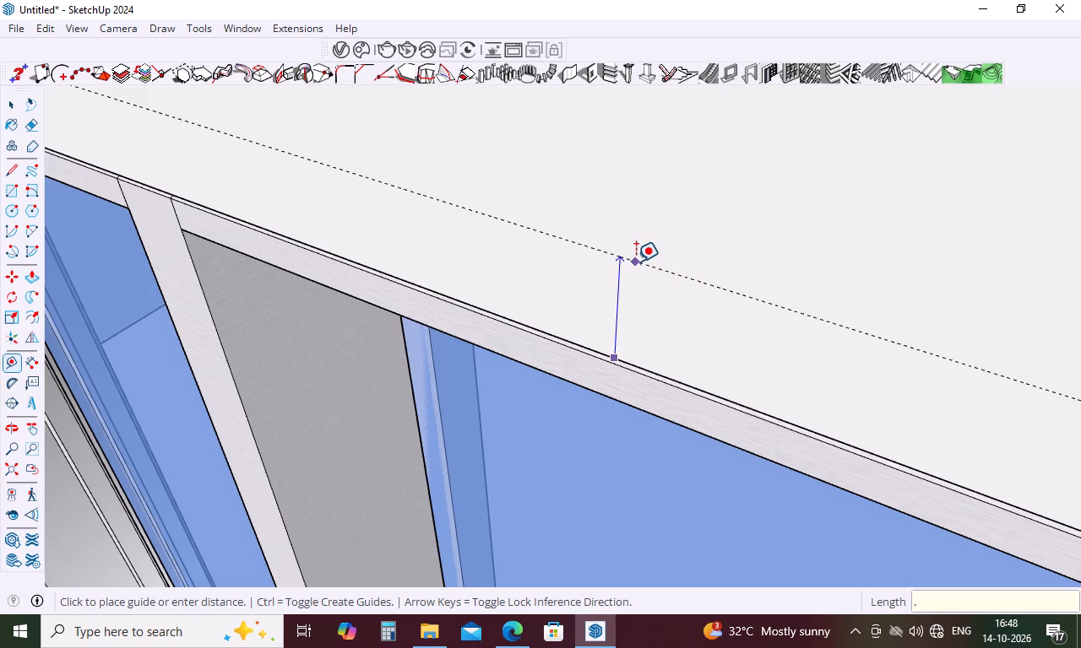
pyautogui.press('5')
pyautogui.press('Return')
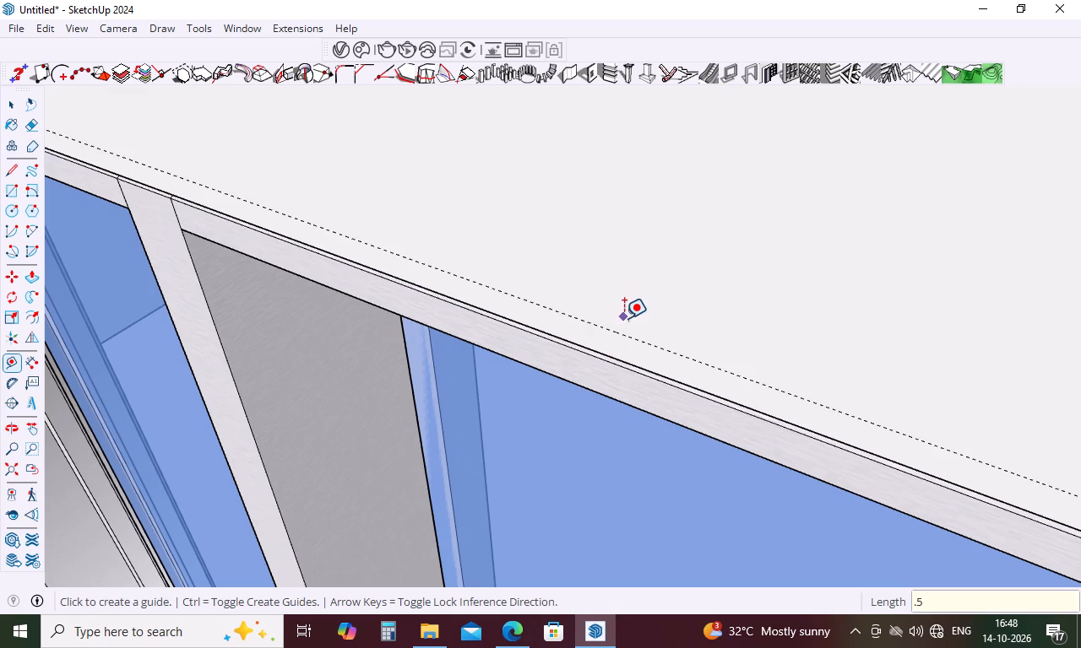
pyautogui.press('space')
# Copy the ground-floor L-shaped trim band 10' 3" straight up onto the guide above the upper-floor window.
pyautogui.scroll(-15, 630, 310)
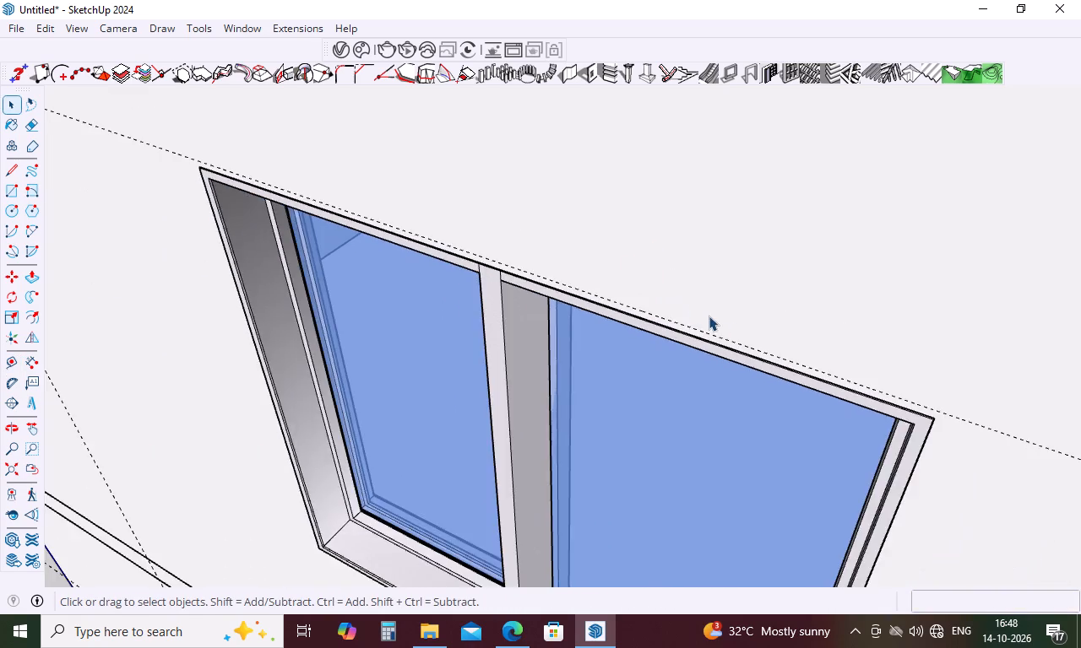
pyautogui.scroll(-9, 718, 324)
pyautogui.moveTo(705, 383); pyautogui.dragTo(786, 238, button='middle')
pyautogui.scroll(-5, 716, 330)
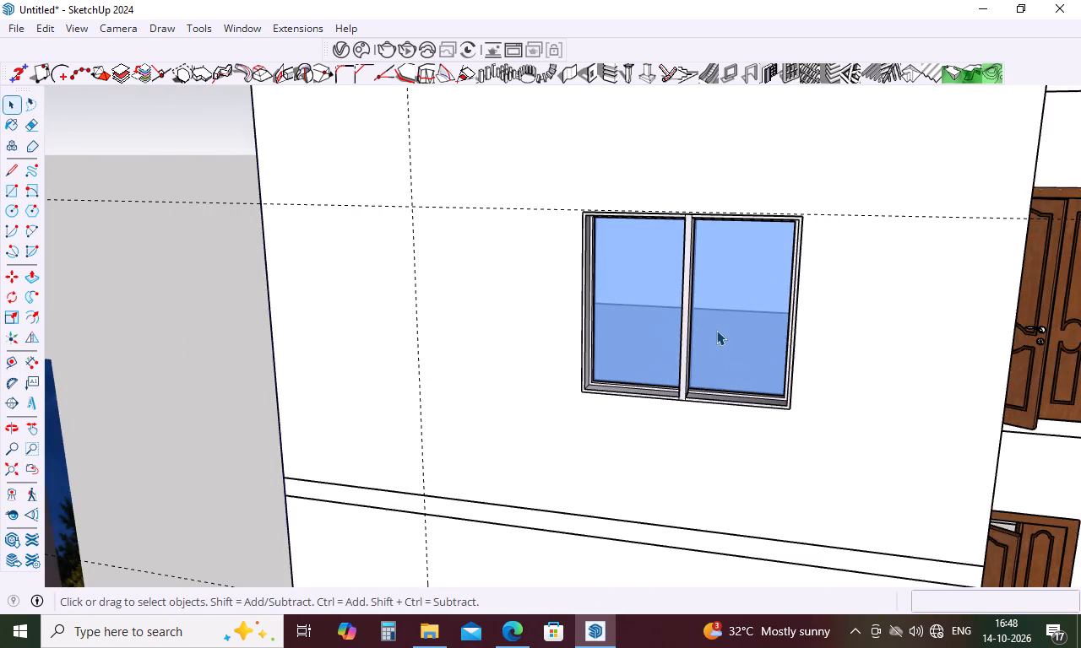
pyautogui.scroll(-5, 716, 330)
pyautogui.press('m')
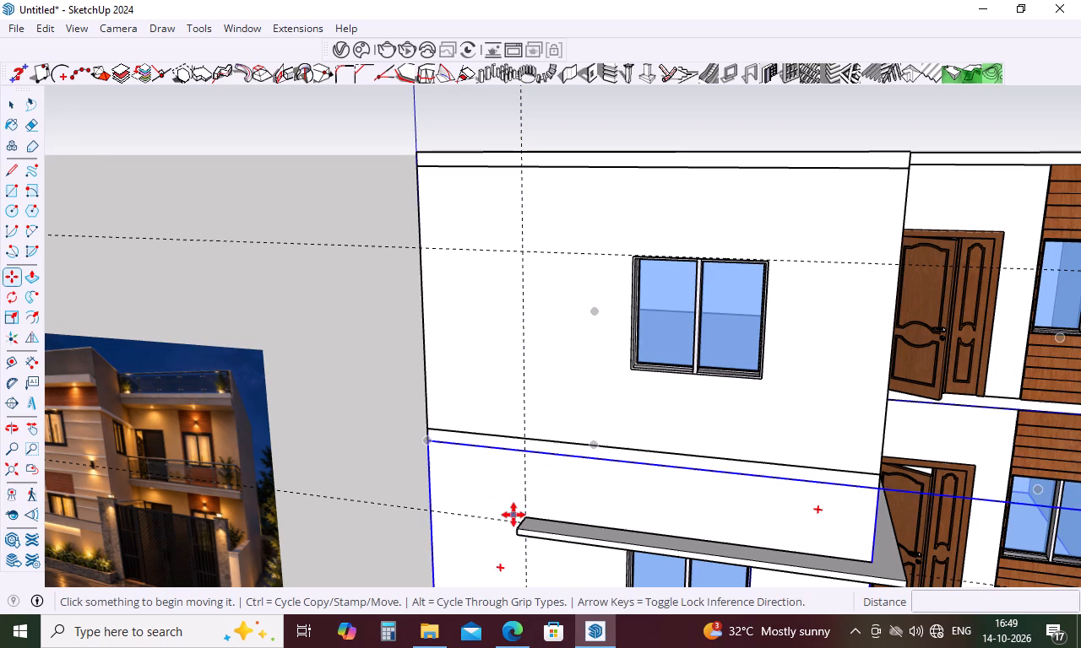
pyautogui.click(524, 515)
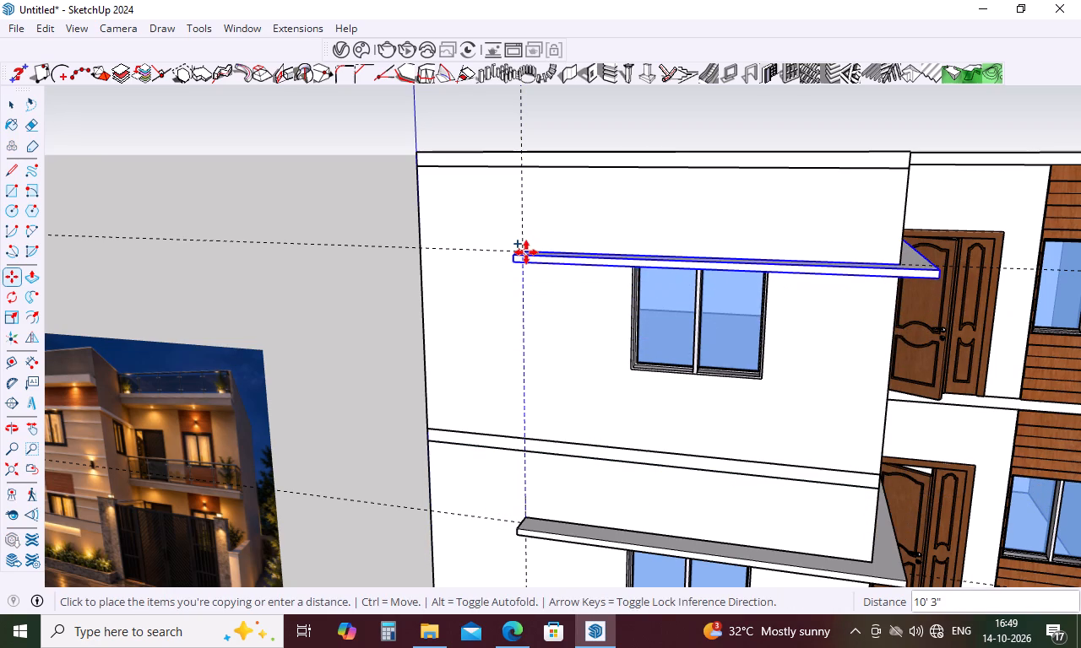
pyautogui.click(526, 252)
pyautogui.press('space')
# Examine the reference image's horizontal trim lines and wood panel around the ground-floor front window.
pyautogui.scroll(-4, 676, 354)
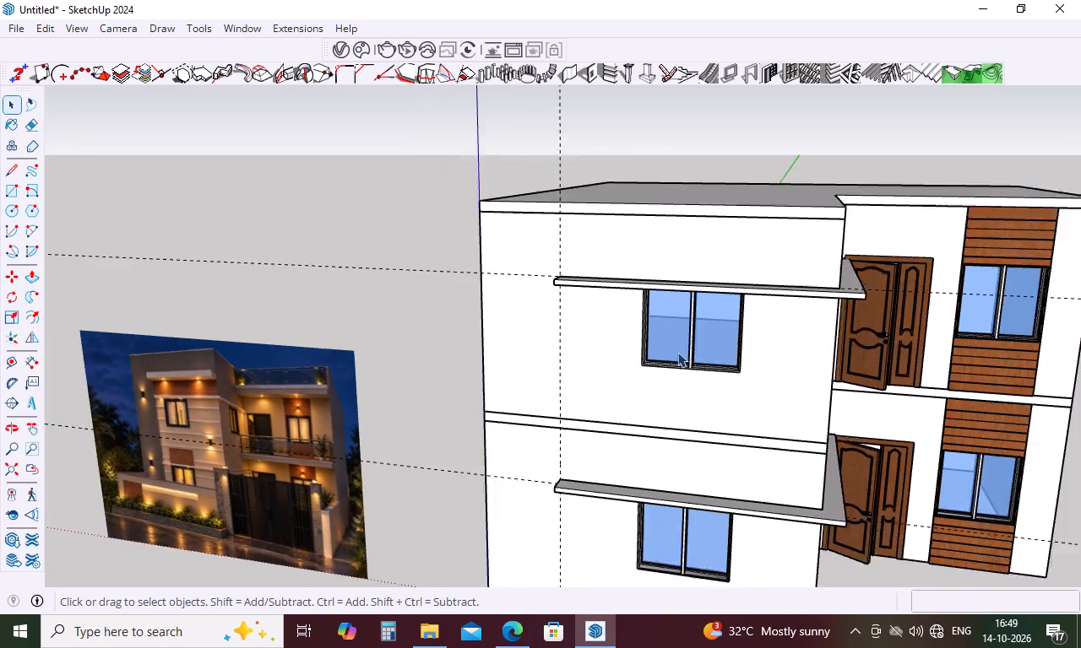
pyautogui.scroll(-4, 677, 352)
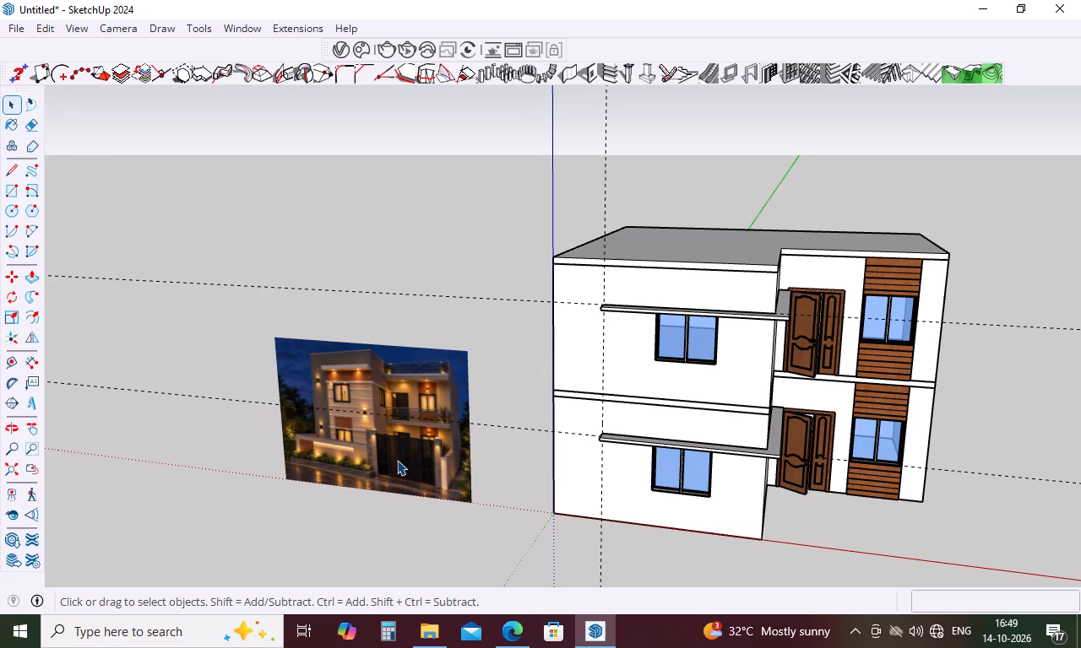
pyautogui.scroll(10, 370, 445)
pyautogui.scroll(5, 306, 409)
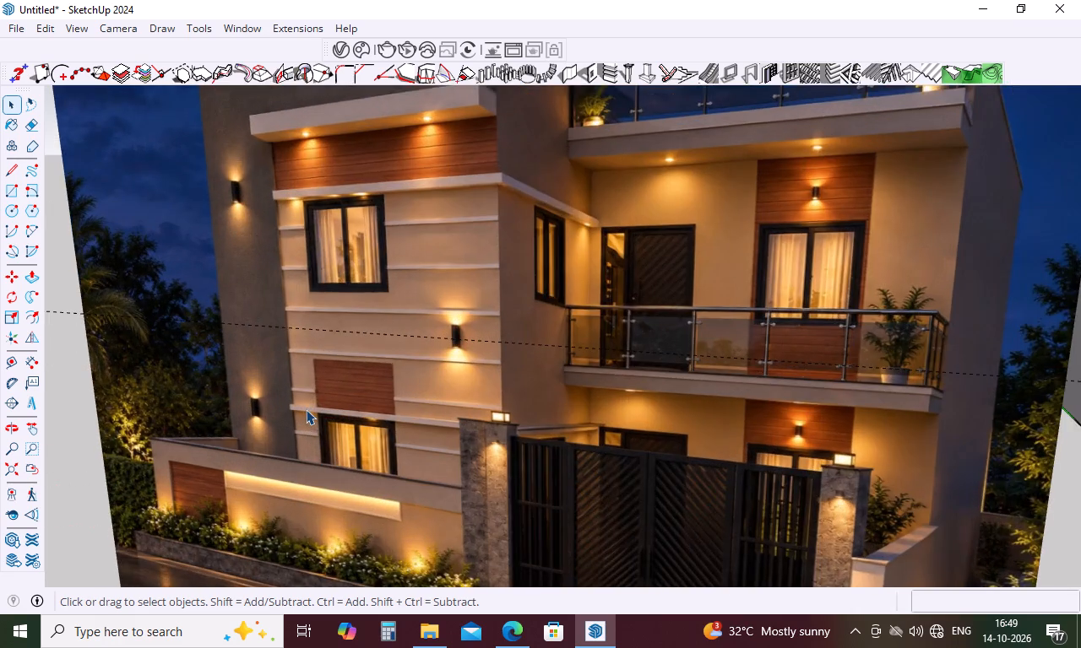
pyautogui.scroll(10, 306, 409)
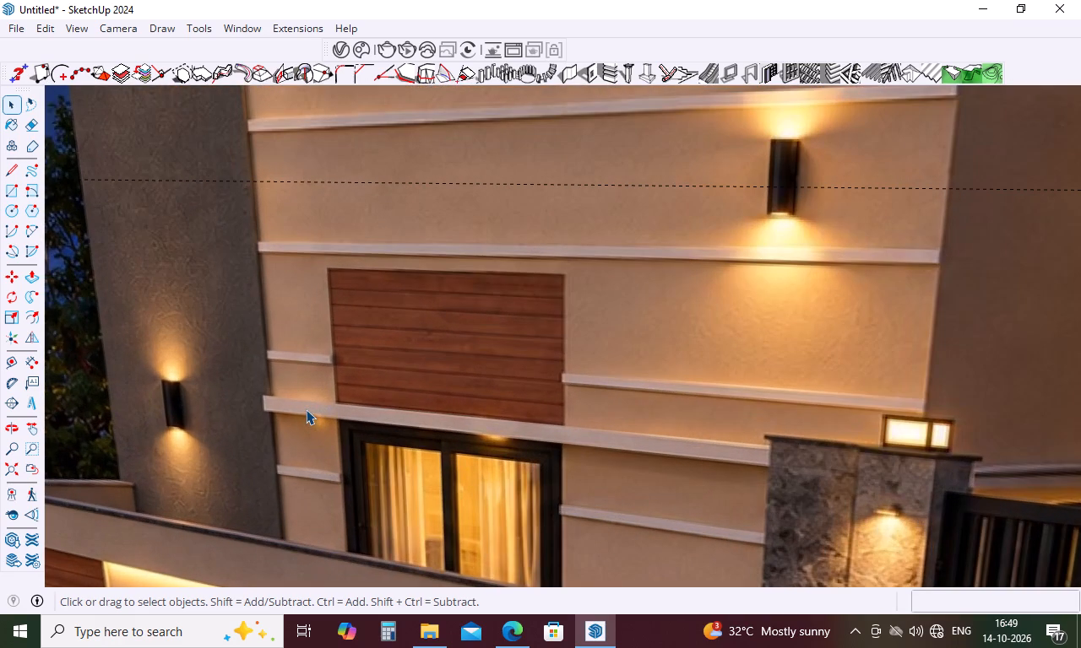
pyautogui.scroll(-20, 306, 409)
pyautogui.scroll(-9, 305, 409)
pyautogui.scroll(4, 788, 380)
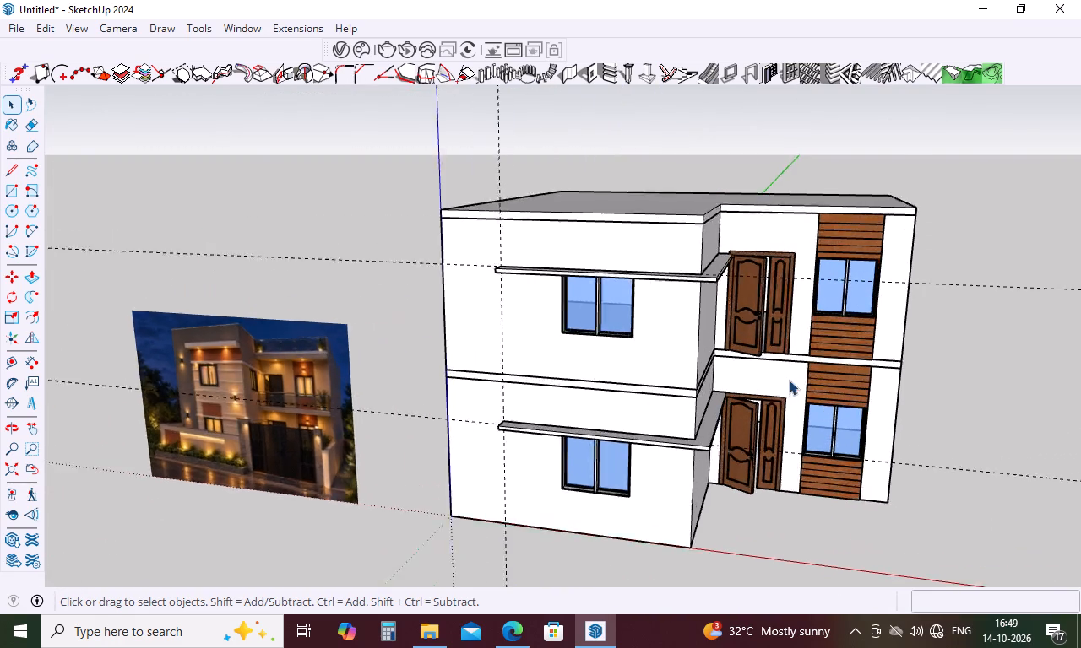
# Inspect the modelled wood panels' plank grooves and side edges beside the recessed doors.
pyautogui.scroll(15, 860, 384)
pyautogui.scroll(6, 899, 386)
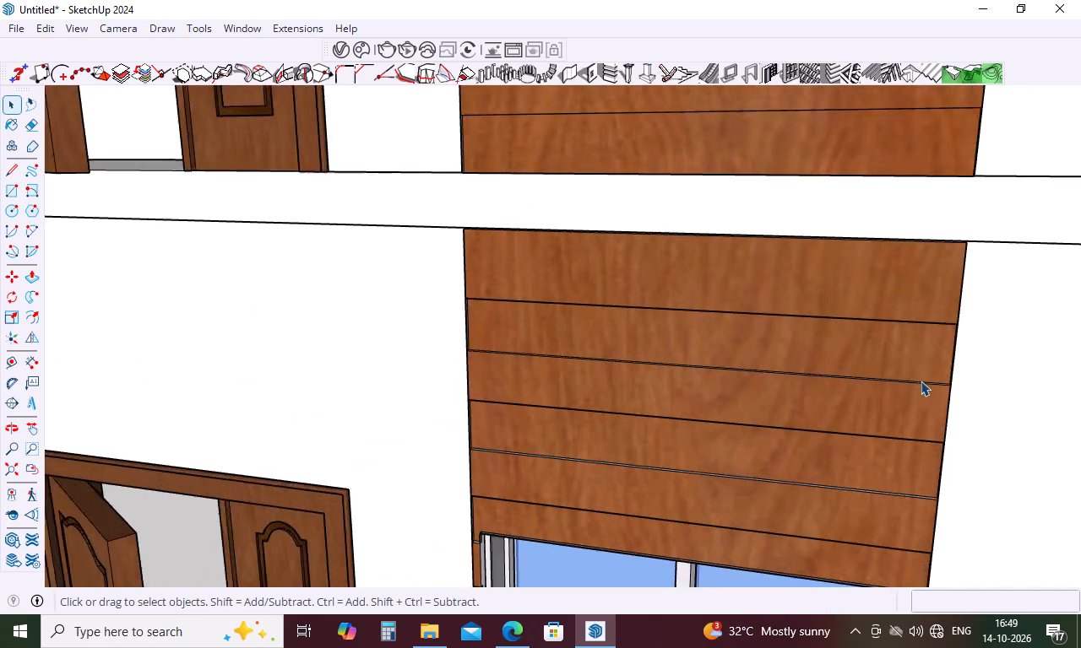
pyautogui.scroll(20, 921, 381)
pyautogui.scroll(7, 921, 381)
pyautogui.scroll(-3, 814, 348)
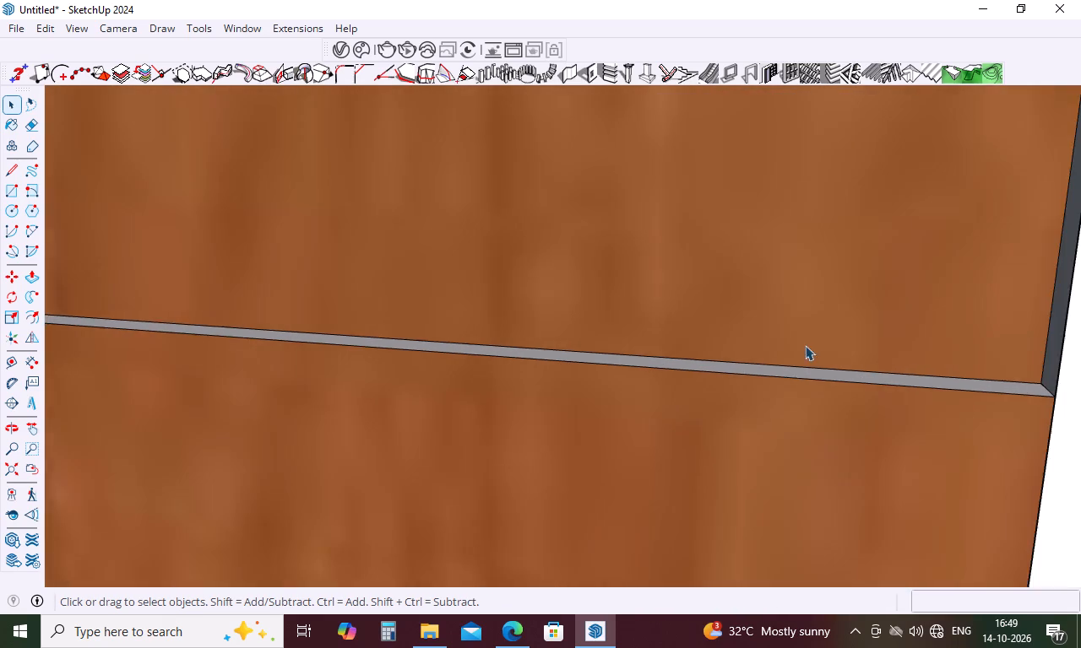
pyautogui.scroll(-12, 805, 345)
pyautogui.moveTo(854, 353); pyautogui.dragTo(529, 387, button='middle')
pyautogui.scroll(5, 833, 410)
pyautogui.scroll(-5, 828, 407)
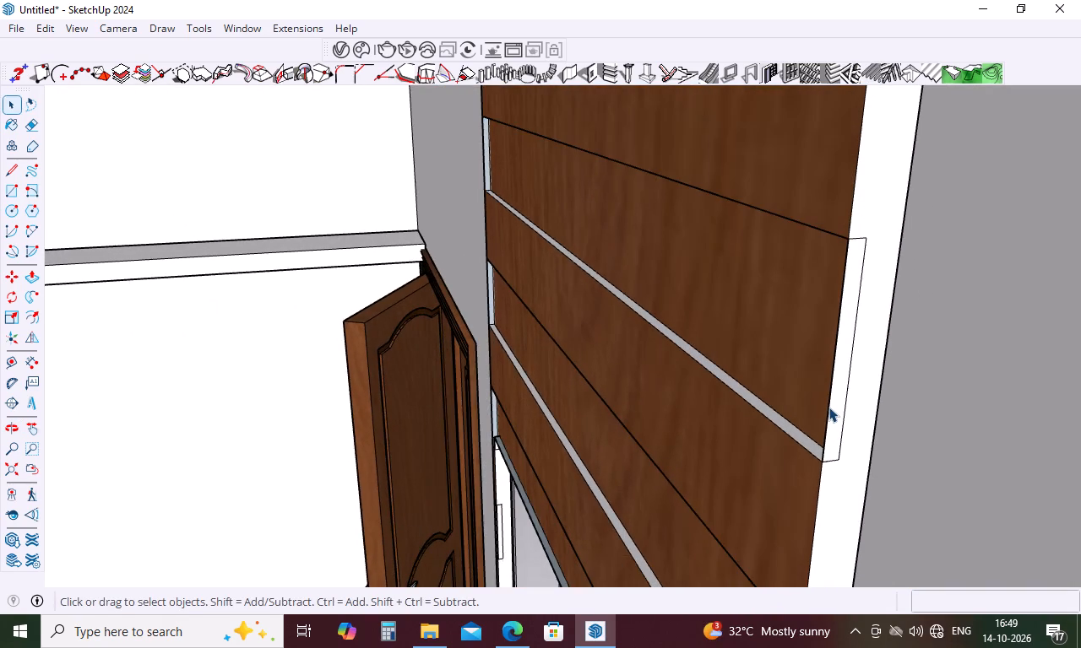
pyautogui.scroll(-19, 828, 407)
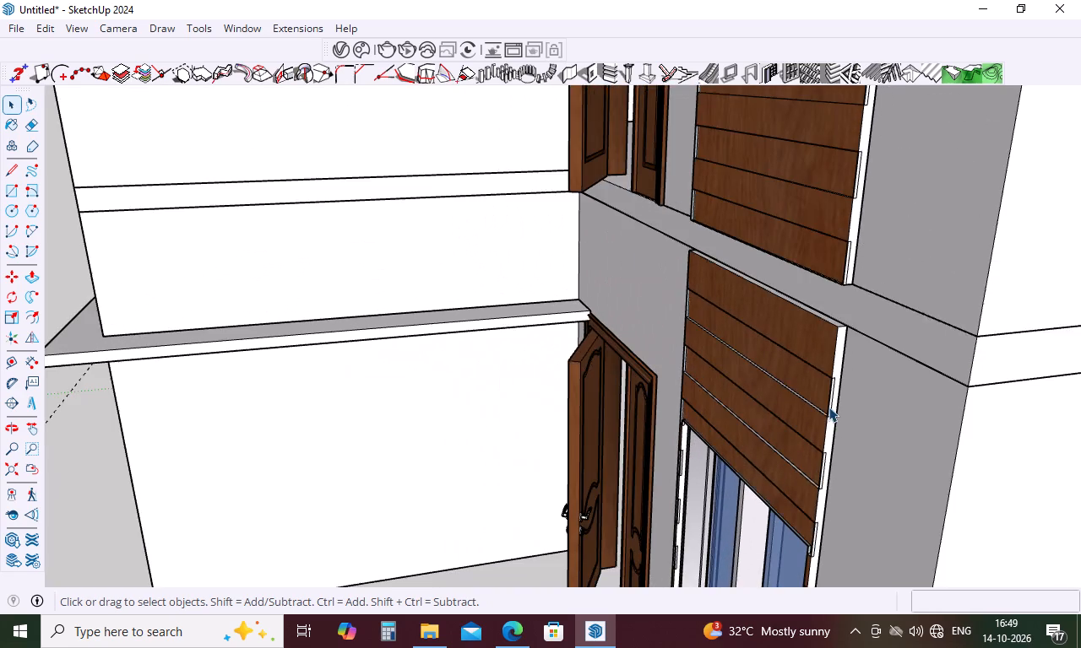
pyautogui.scroll(-15, 828, 407)
pyautogui.moveTo(825, 418); pyautogui.dragTo(887, 405, button='middle')
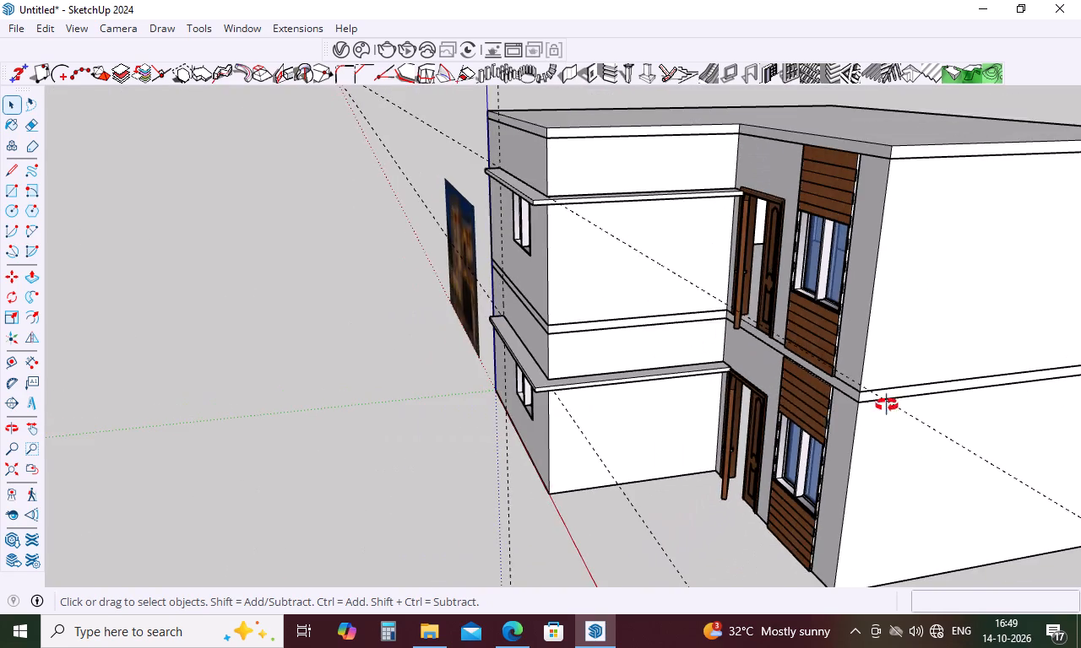
pyautogui.moveTo(887, 405); pyautogui.dragTo(1001, 375, button='middle')
pyautogui.scroll(-5, 902, 397)
pyautogui.moveTo(867, 427); pyautogui.dragTo(1067, 396, button='middle')
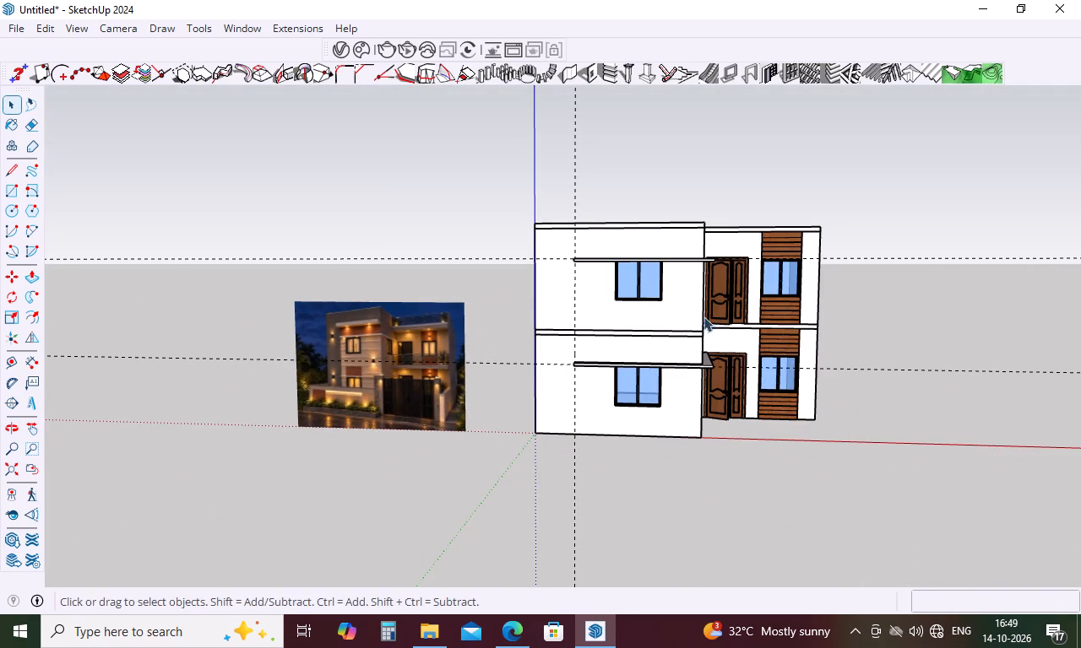
# Measure the distance from the ground-floor trim band's outer end to the window's nearest top corner.
pyautogui.scroll(4, 670, 308)
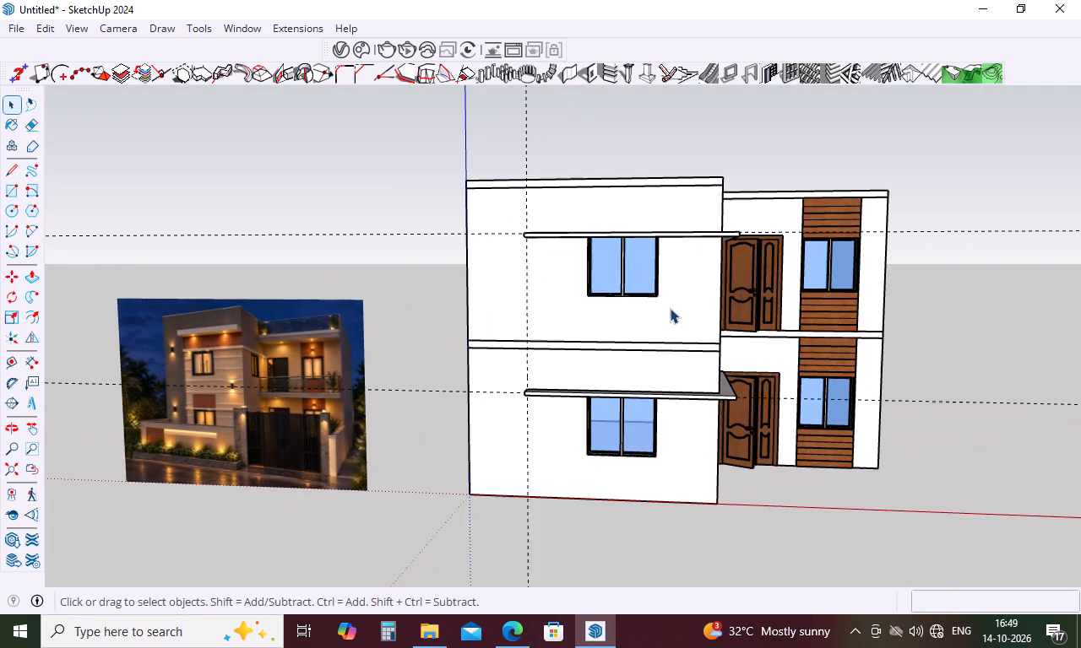
pyautogui.scroll(5, 630, 354)
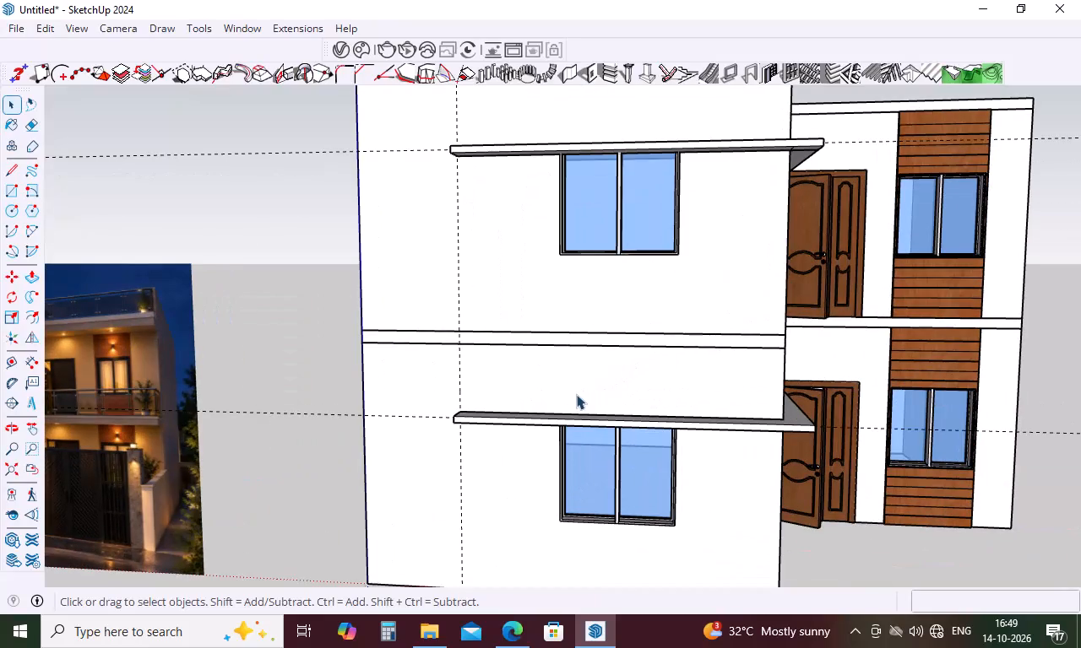
pyautogui.press('t')
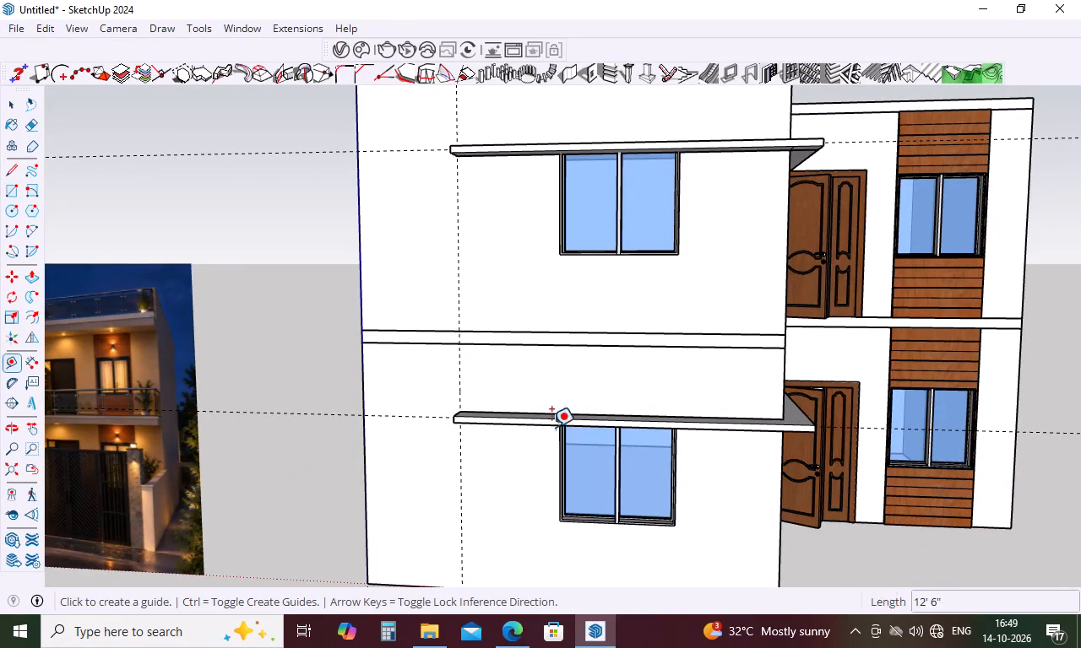
pyautogui.press('space')
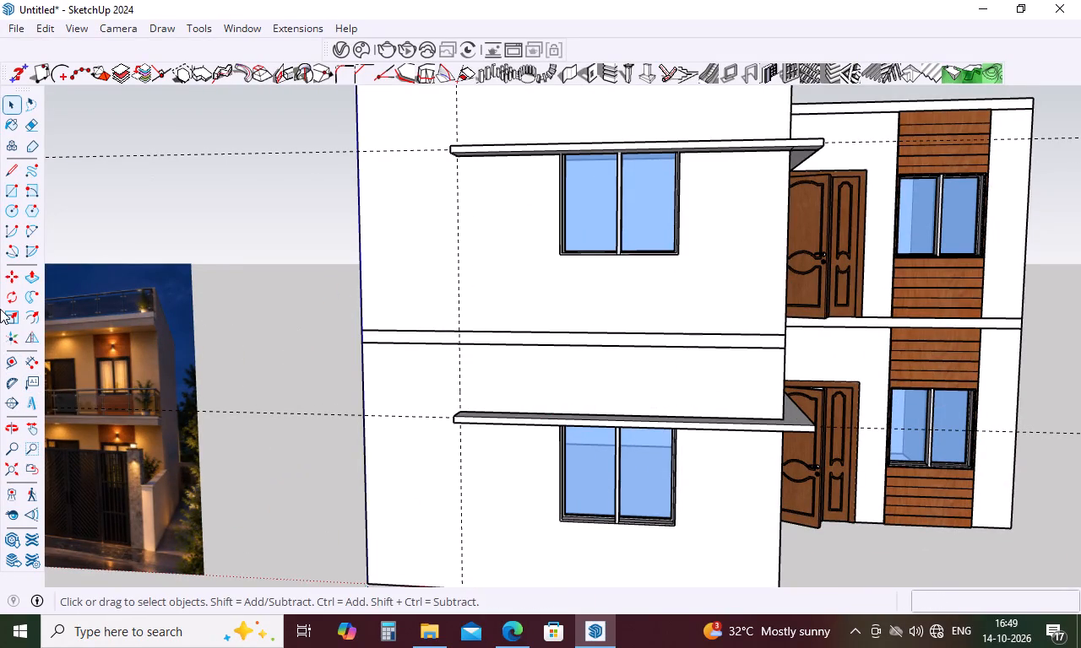
pyautogui.click(35, 368)
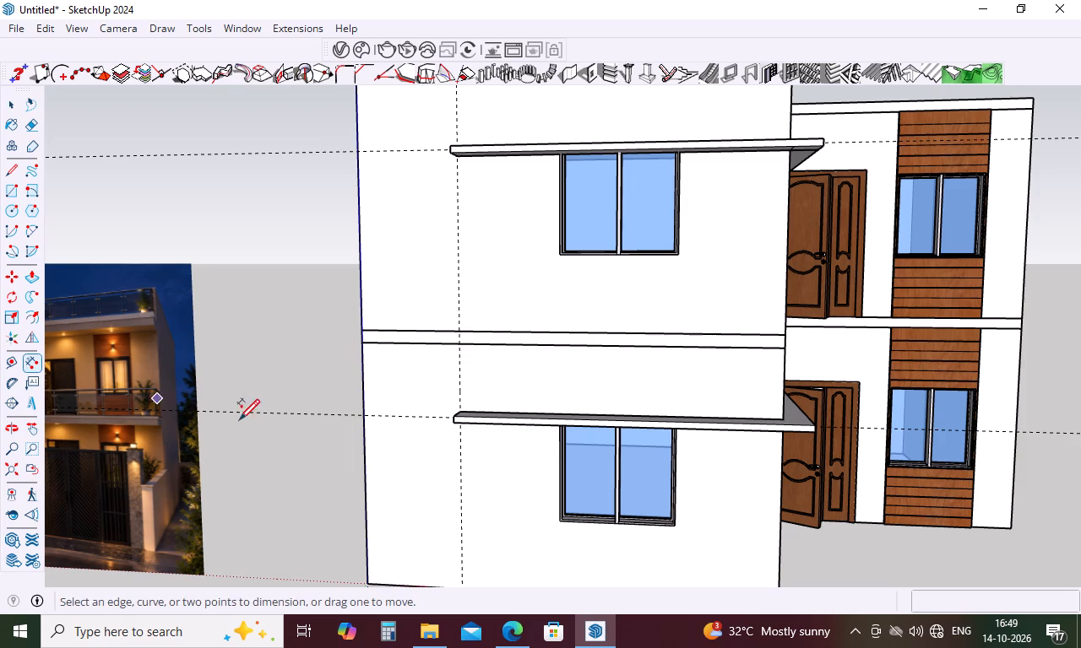
pyautogui.scroll(5, 486, 405)
pyautogui.moveTo(458, 453); pyautogui.dragTo(485, 306, button='middle')
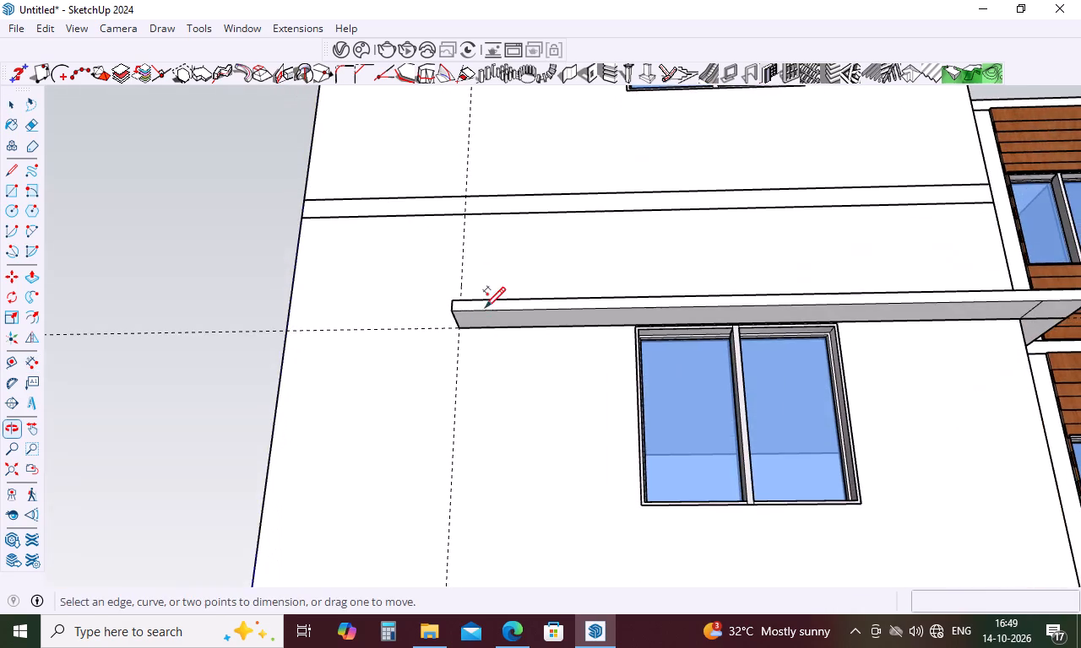
pyautogui.scroll(9, 461, 327)
pyautogui.click(461, 326)
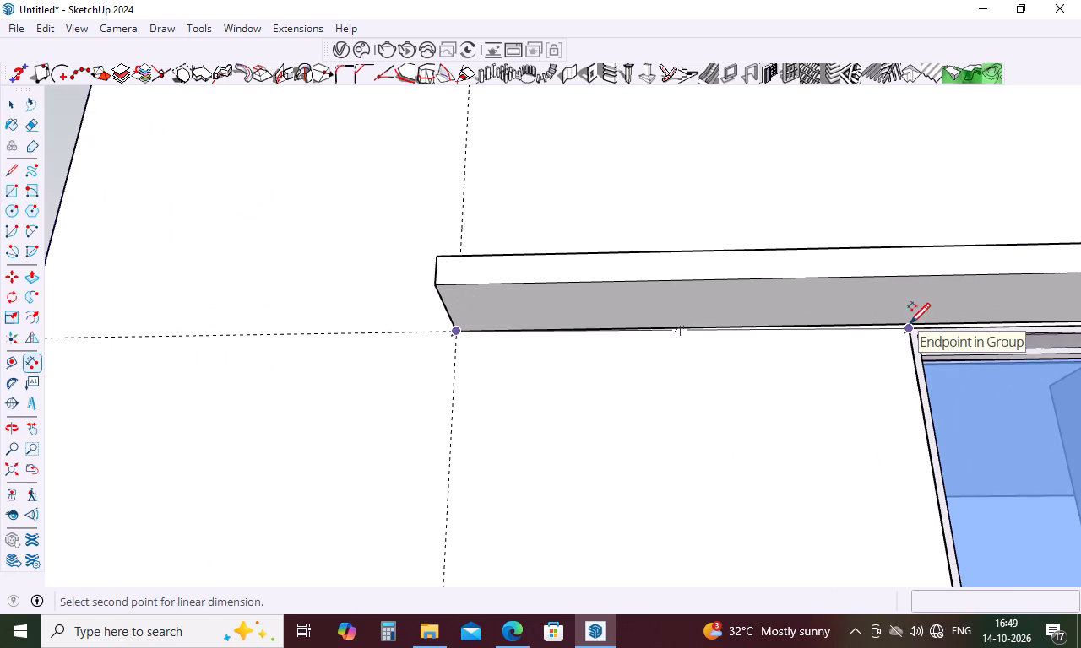
pyautogui.scroll(2, 910, 322)
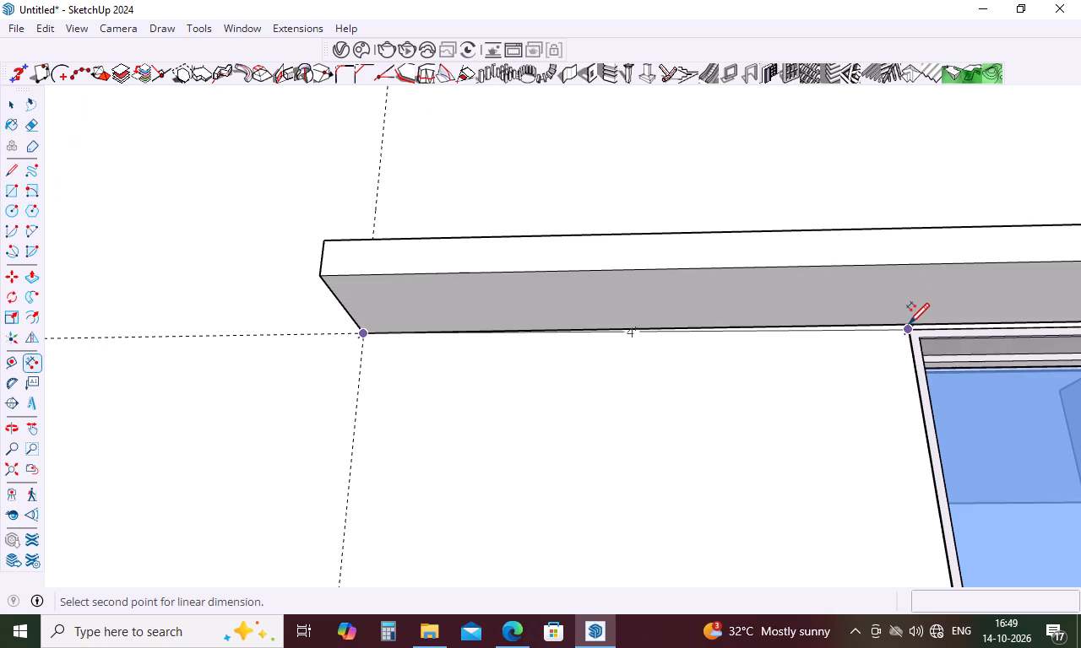
pyautogui.scroll(5, 909, 322)
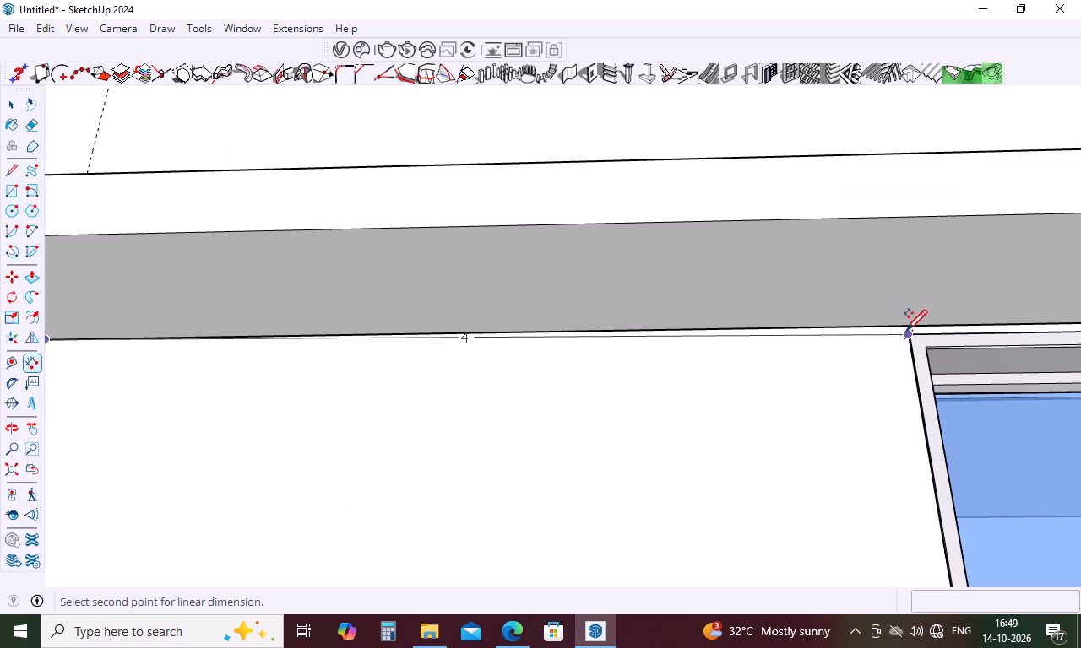
pyautogui.click(910, 336)
pyautogui.scroll(-5, 902, 384)
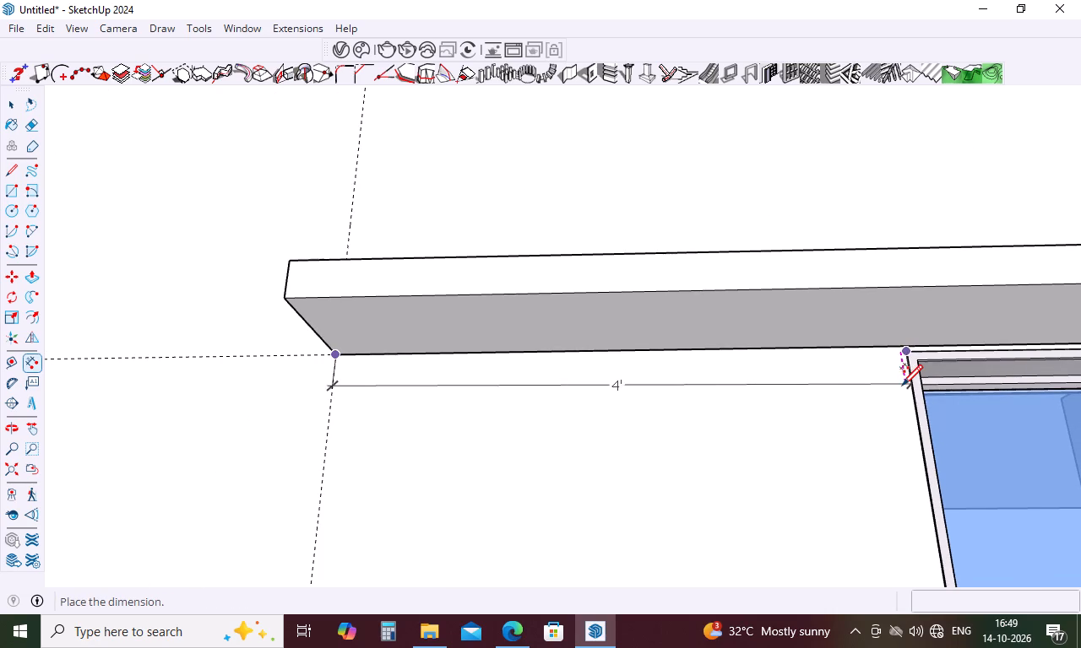
pyautogui.press('space')
# Place a vertical guide 4' in from the guide at the trim bands' outer end, along the front windows' near side.
pyautogui.scroll(-19, 760, 371)
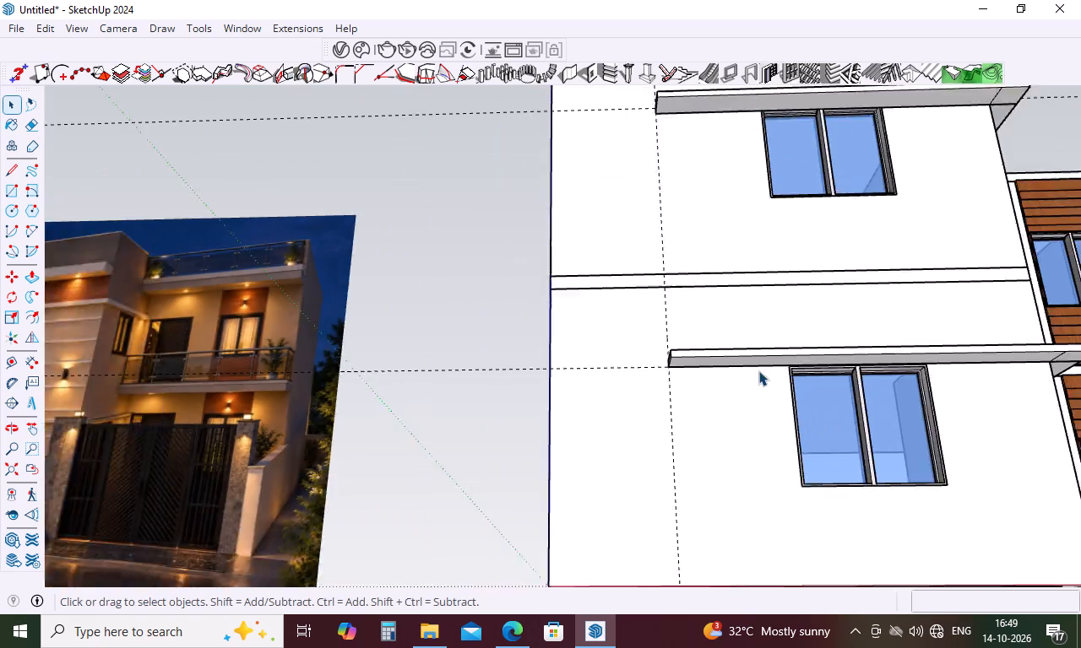
pyautogui.moveTo(760, 369); pyautogui.dragTo(731, 495, button='middle')
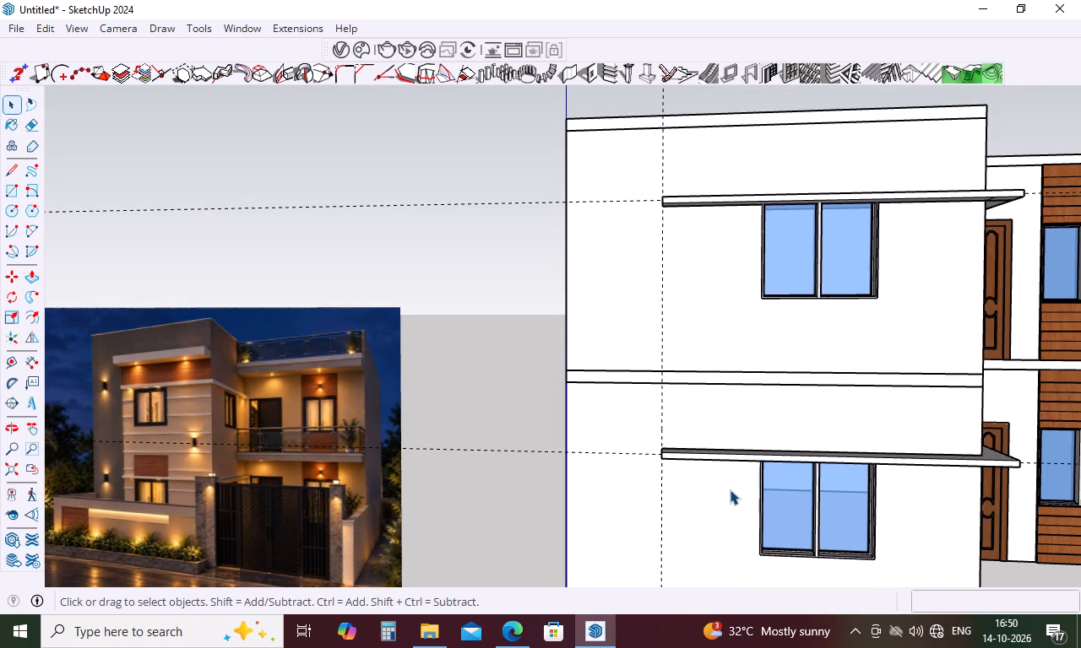
pyautogui.press('t')
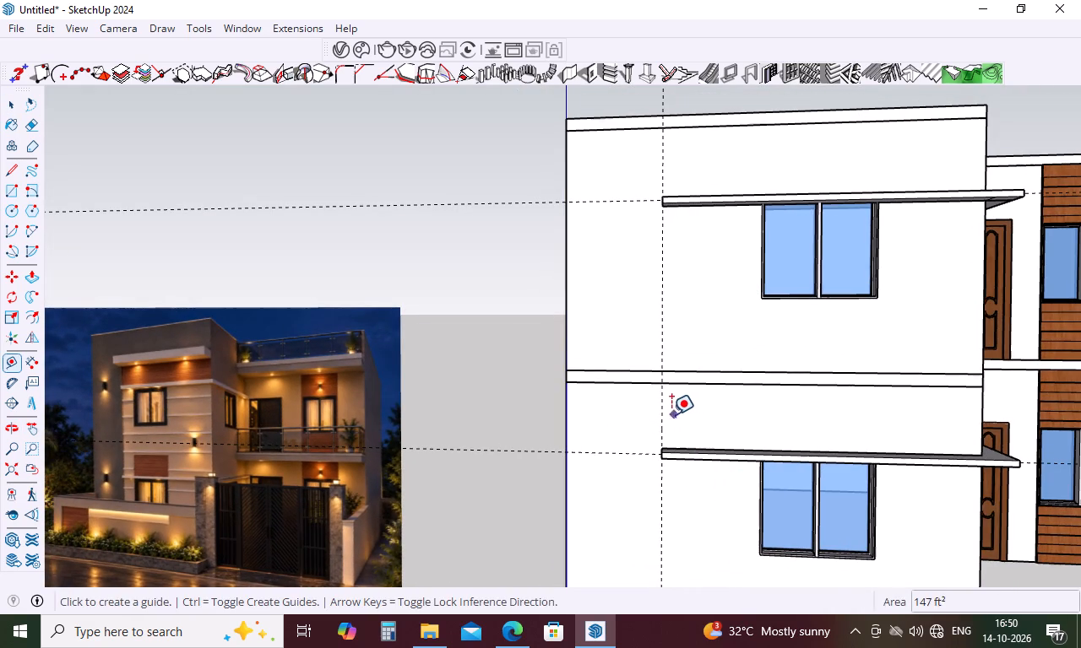
pyautogui.click(665, 414)
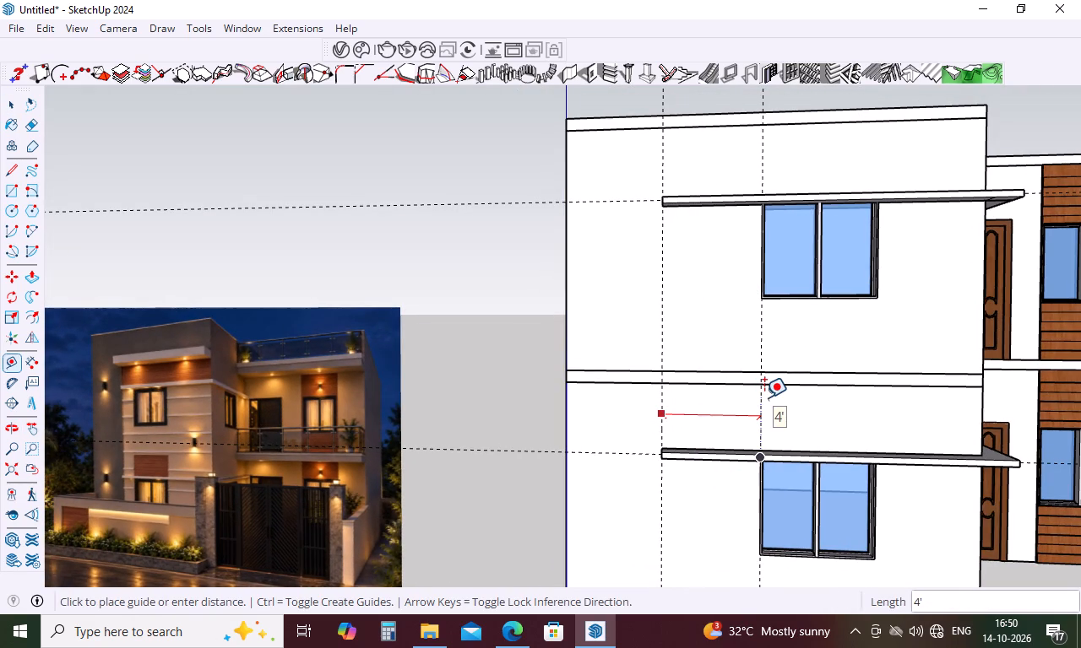
pyautogui.press('4')
pyautogui.press("'")
pyautogui.press('Return')
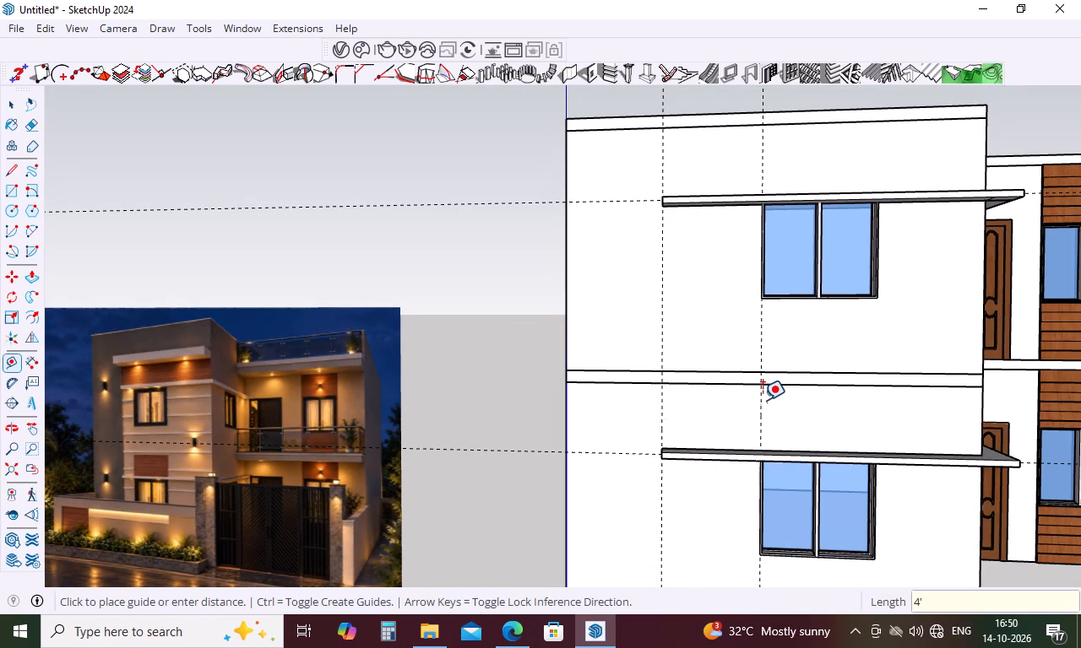
# Place a second vertical guide 4' in from the front wall's corner edge, along the windows' other side.
pyautogui.click(985, 410)
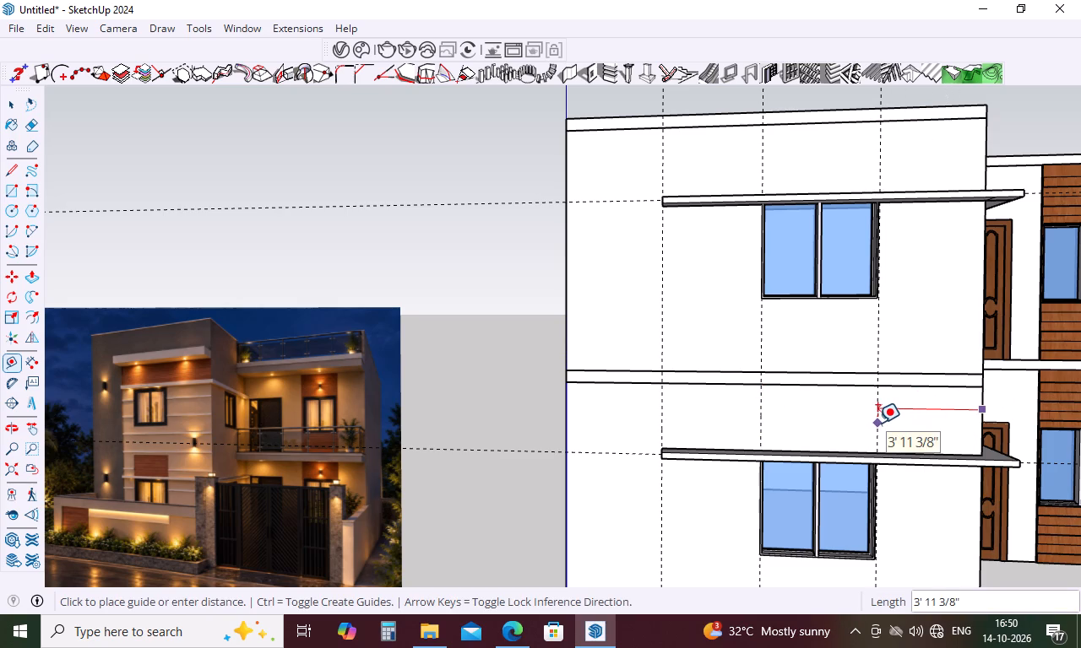
pyautogui.press('4')
pyautogui.press("'")
pyautogui.press('Return')
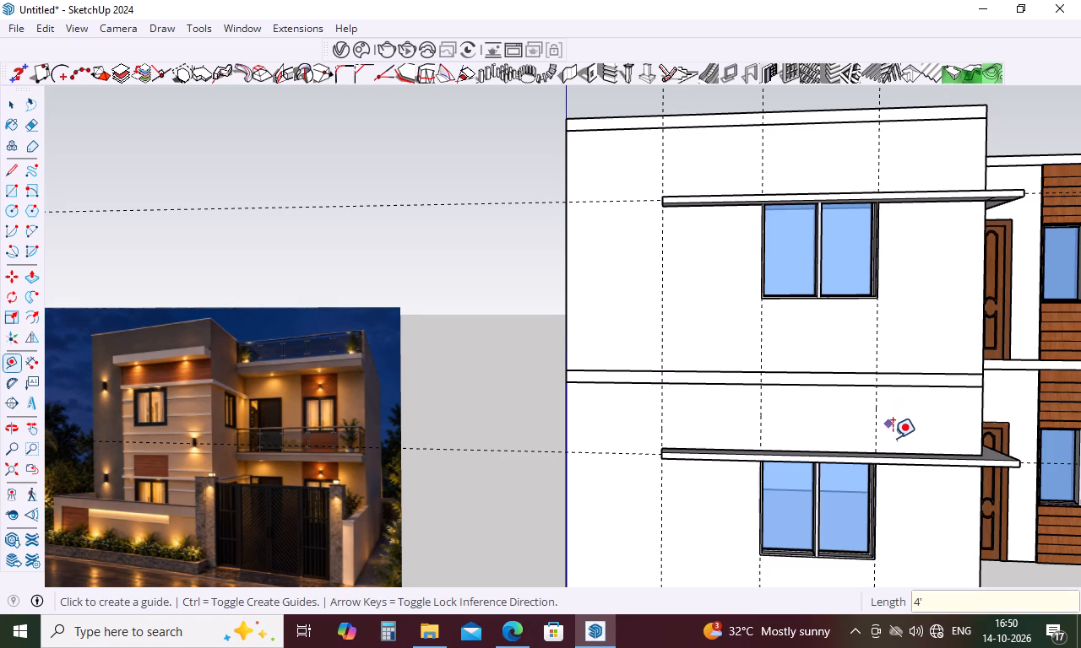
# Draw a 4' 6" by 2' 8 1/2" rectangle between the two guides, from the ground-floor trim band up to the floor band.
pyautogui.scroll(9, 899, 455)
pyautogui.press('space')
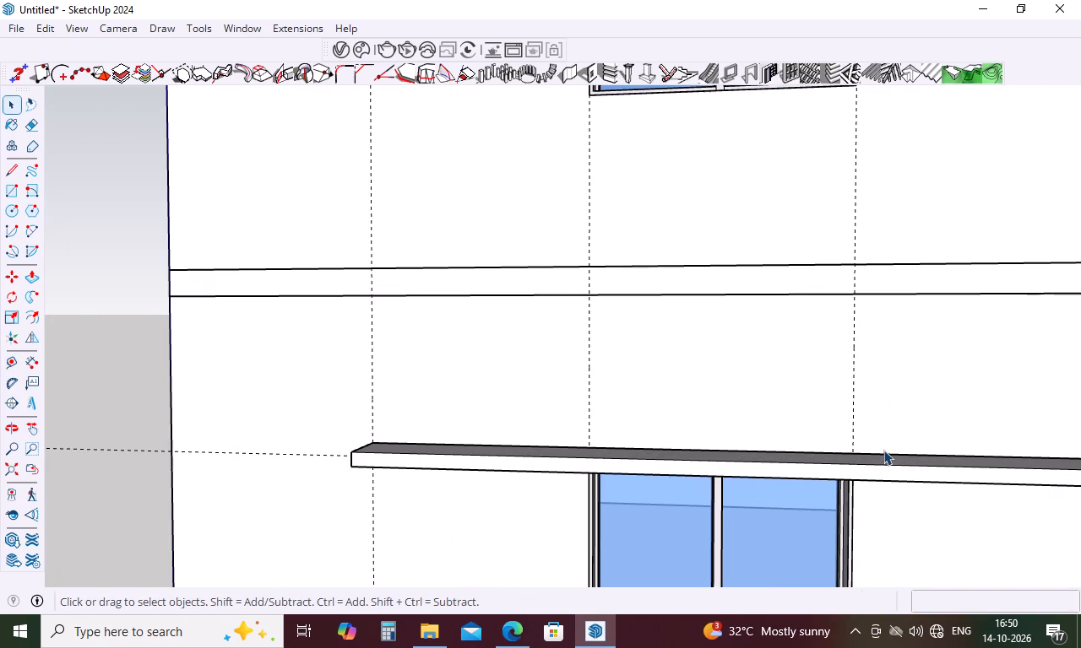
pyautogui.press('r')
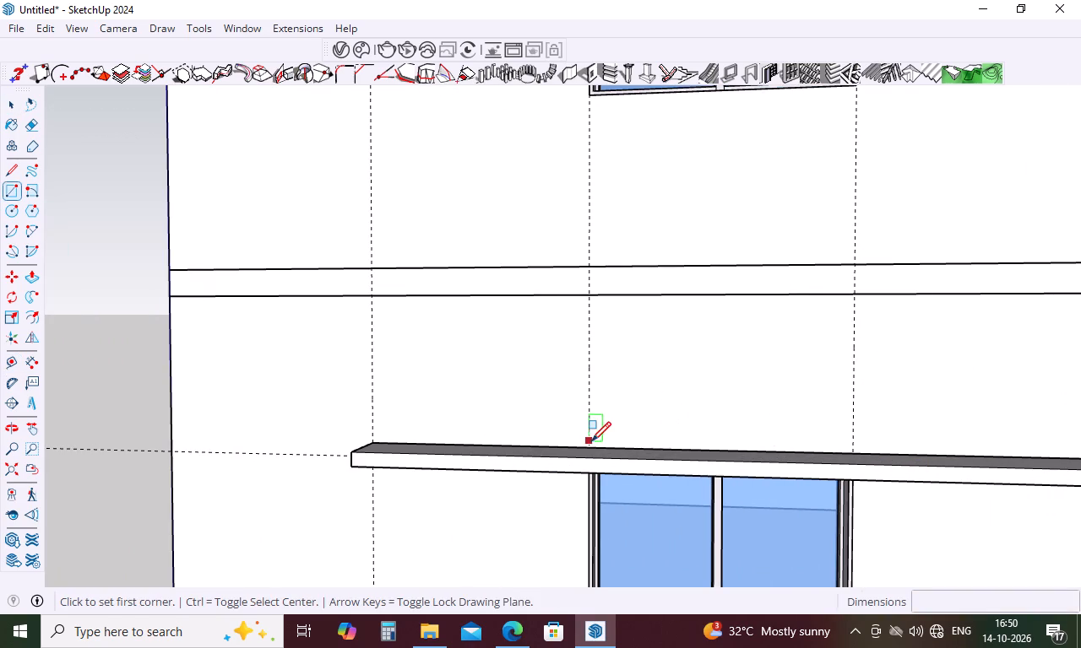
pyautogui.click(592, 445)
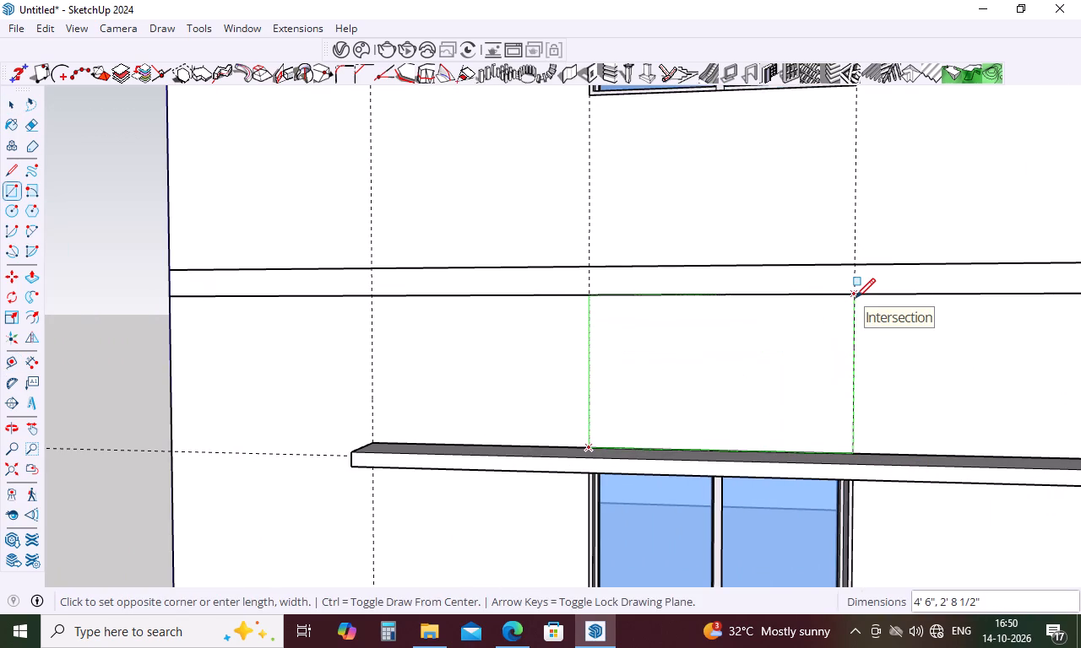
pyautogui.click(856, 298)
pyautogui.press('space')
# Push/Pull the rectangular panel face above the ground-floor front window outward by 1".
pyautogui.scroll(-5, 812, 336)
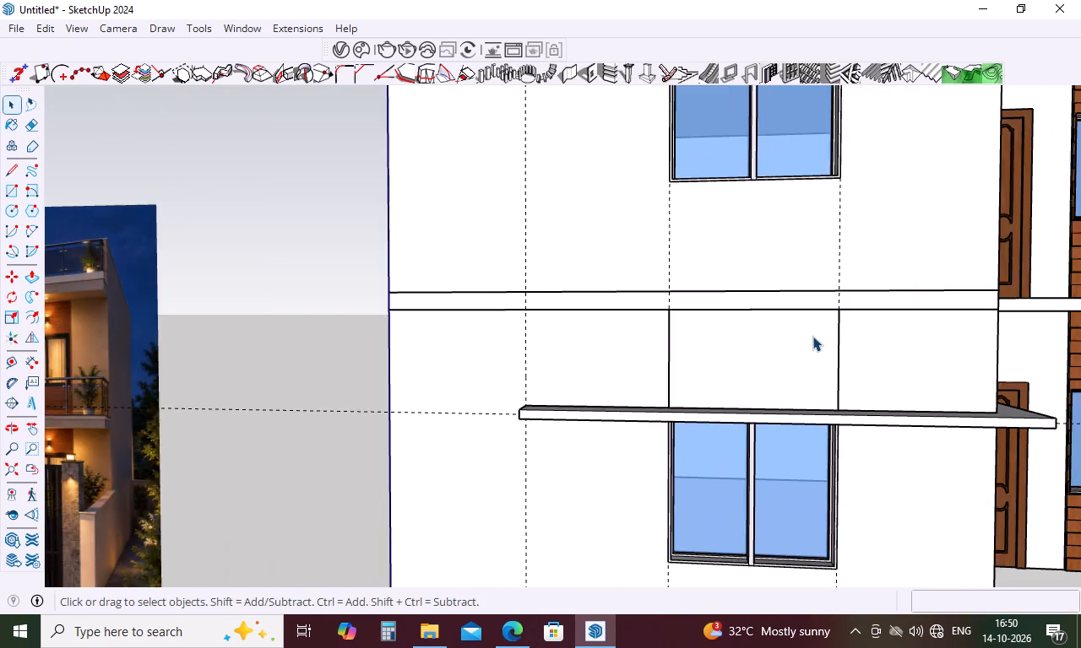
pyautogui.scroll(-5, 812, 336)
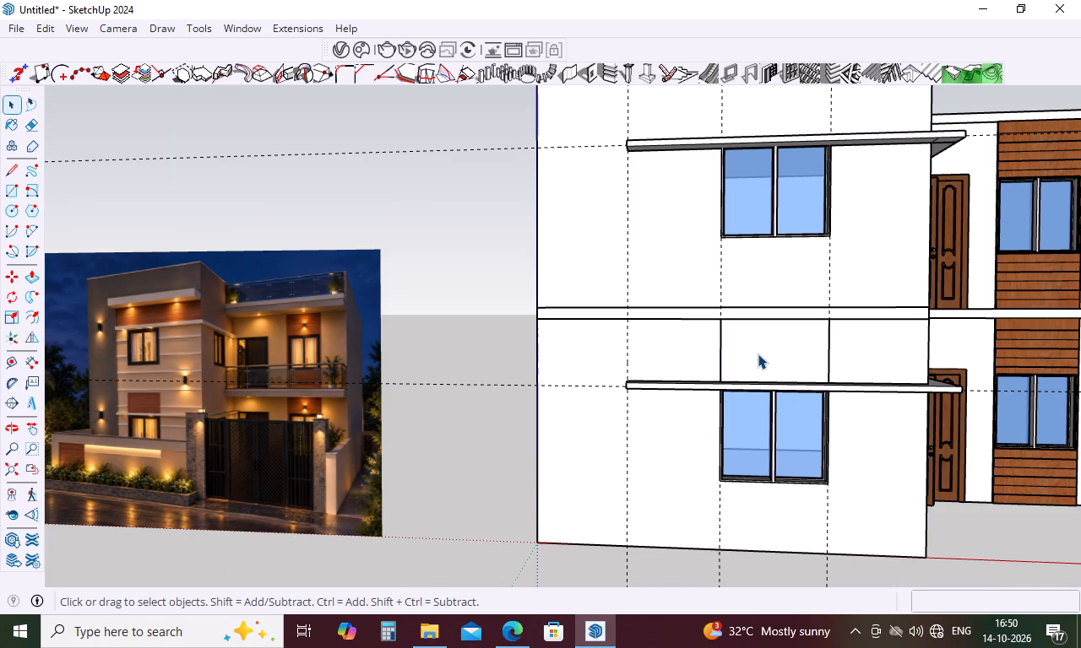
pyautogui.scroll(-4, 617, 391)
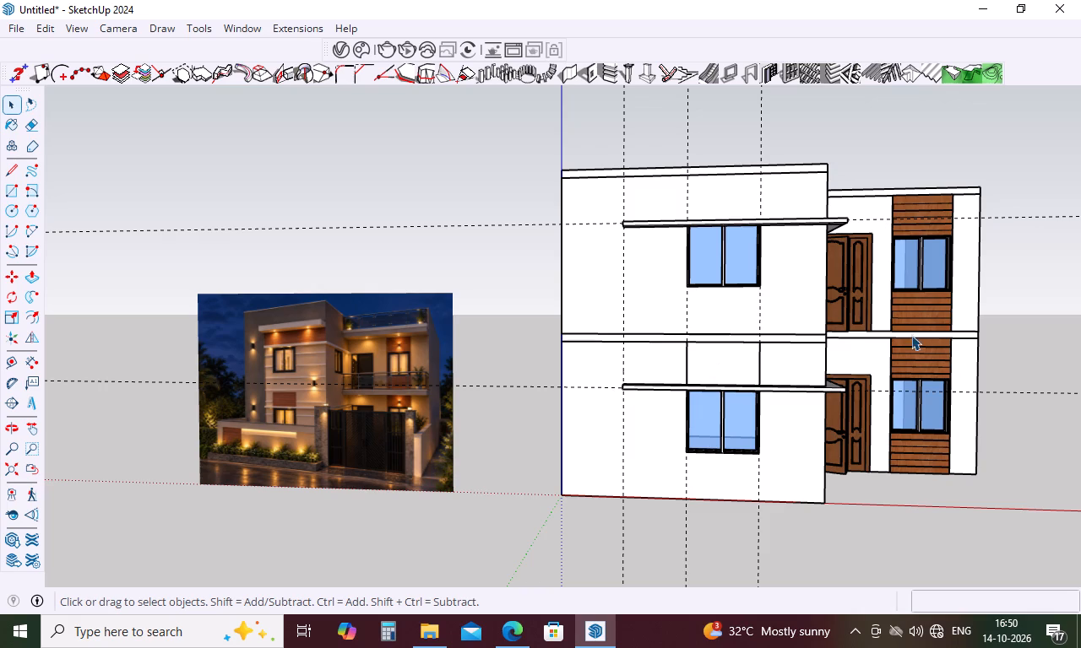
pyautogui.click(751, 364)
pyautogui.press('p')
pyautogui.click(749, 365)
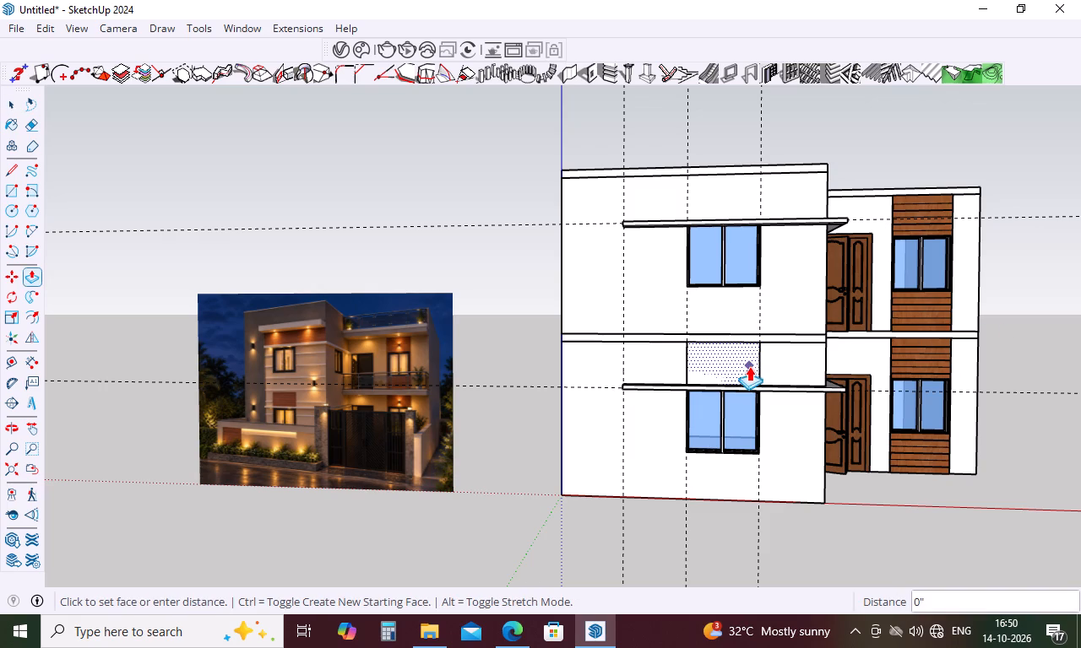
pyautogui.press('1')
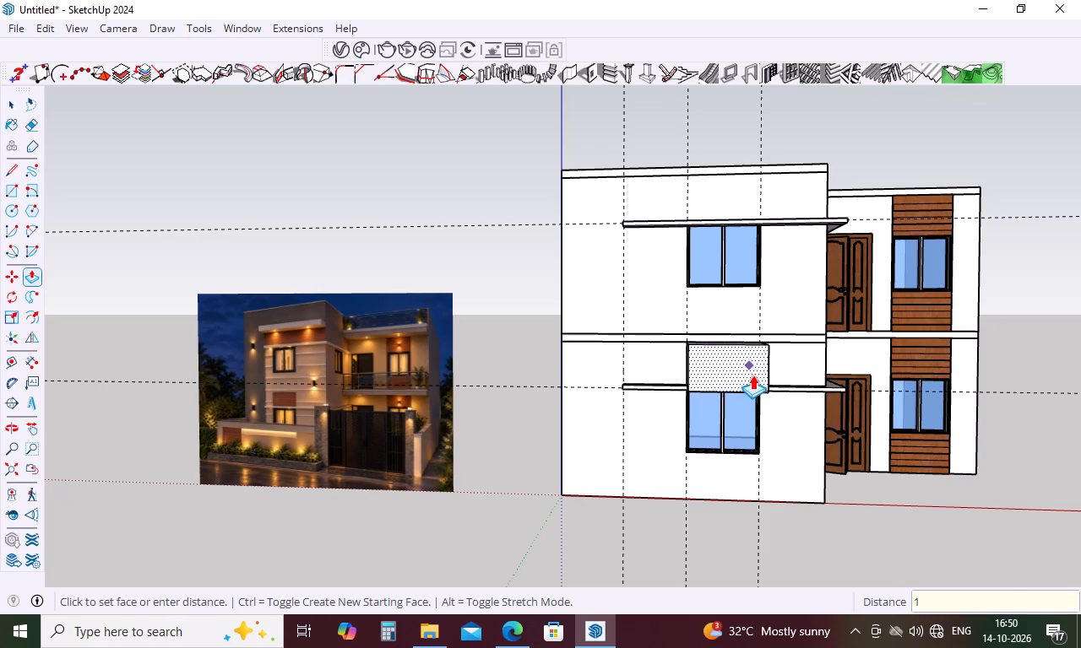
pyautogui.press('Return')
# Inspect the raised panel's side edge above the ground-floor window and the overall front beside the reference image.
pyautogui.scroll(4, 752, 368)
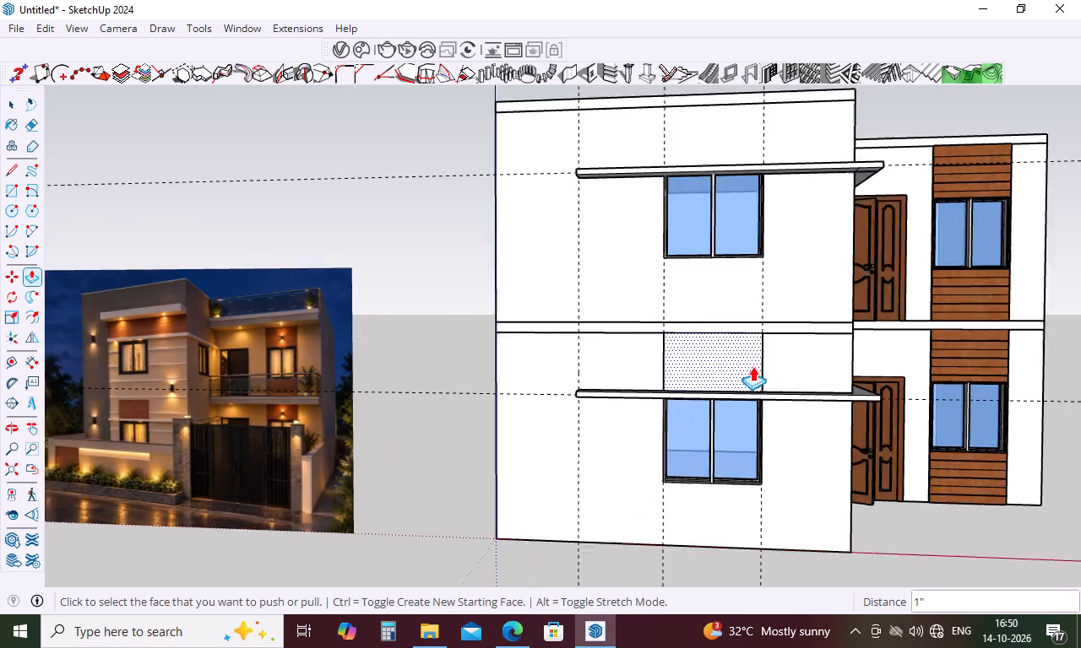
pyautogui.scroll(11, 738, 358)
pyautogui.moveTo(738, 358); pyautogui.dragTo(491, 391, button='middle')
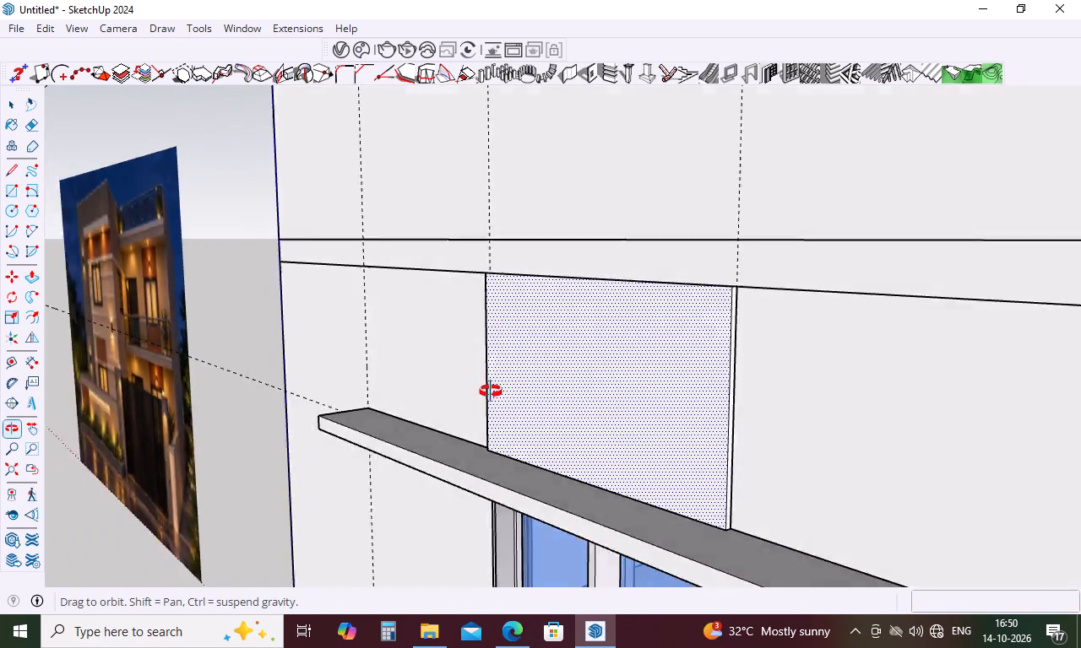
pyautogui.moveTo(491, 391); pyautogui.dragTo(686, 379, button='middle')
pyautogui.scroll(-9, 690, 375)
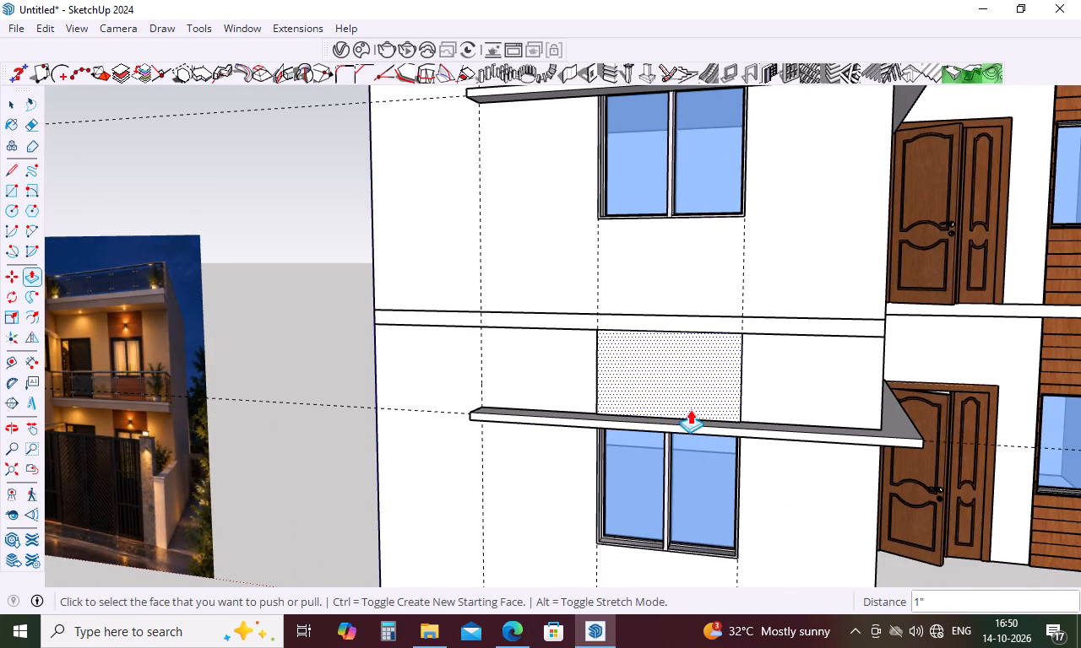
pyautogui.scroll(-5, 678, 308)
pyautogui.scroll(-4, 647, 248)
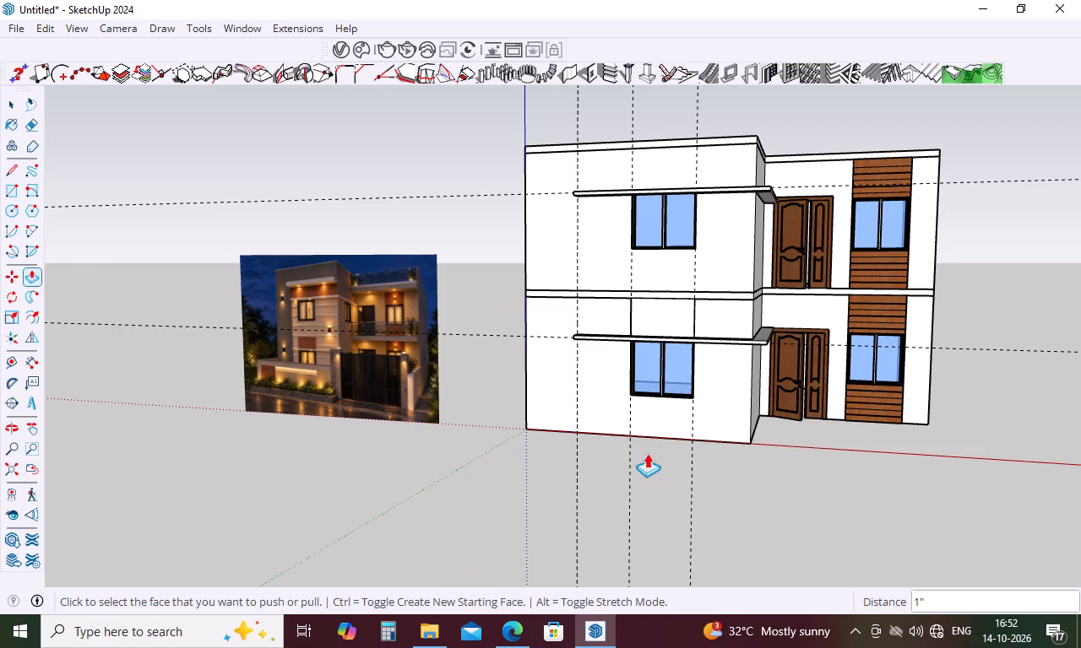
# Create grooves on the raised panel's face with a 3" internal dimension, starting inside the panel, and soften their edges.
pyautogui.scroll(4, 694, 305)
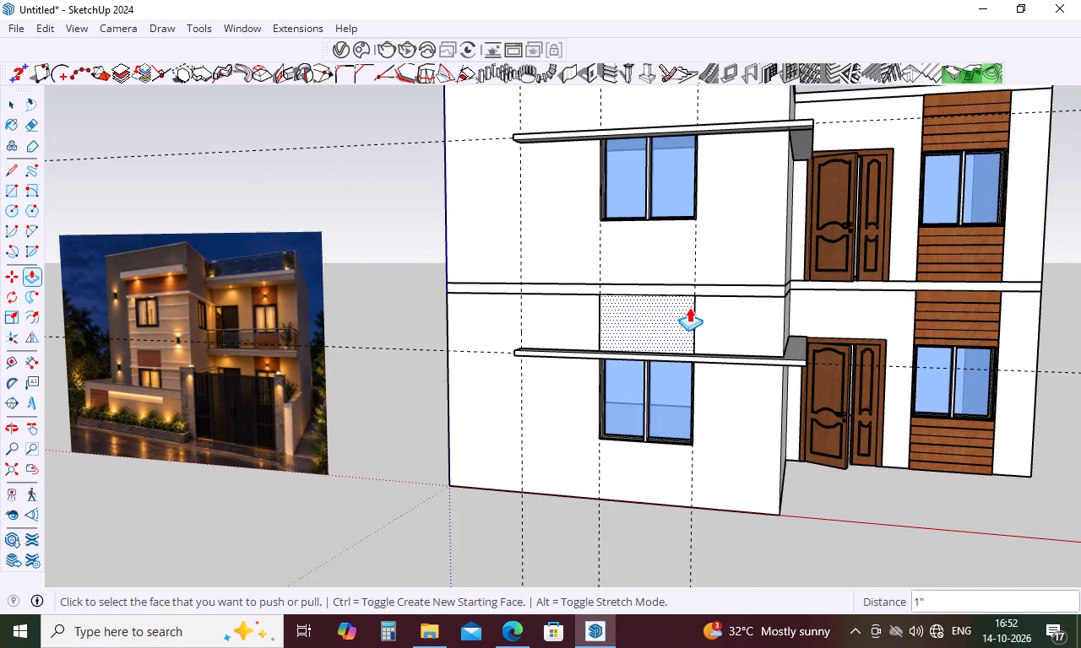
pyautogui.press('space')
pyautogui.click(664, 329)
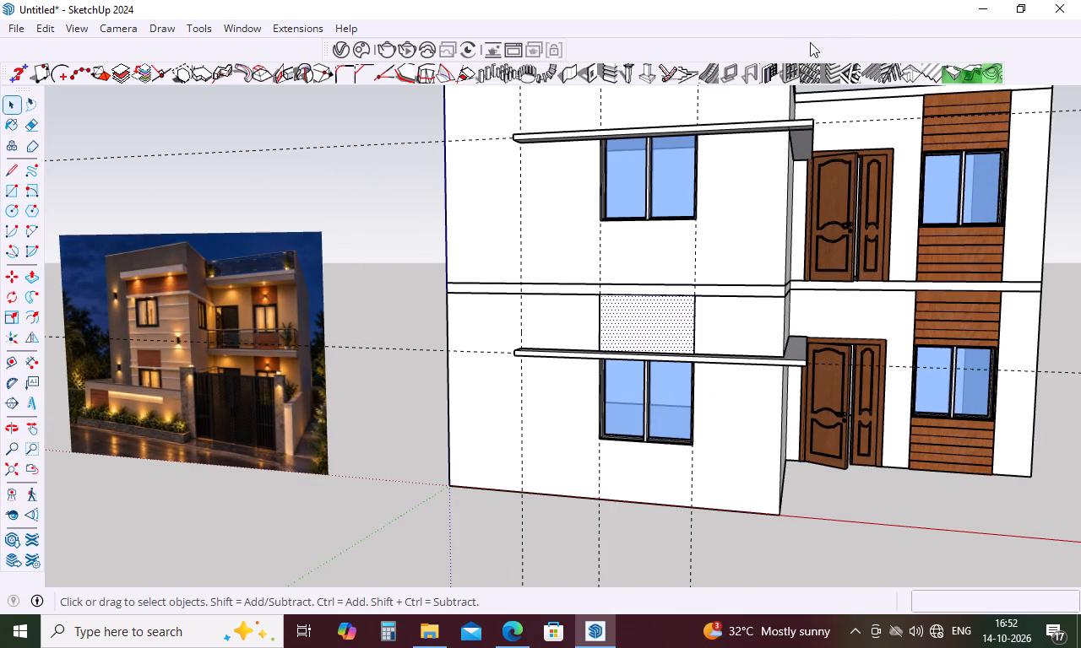
pyautogui.click(835, 70)
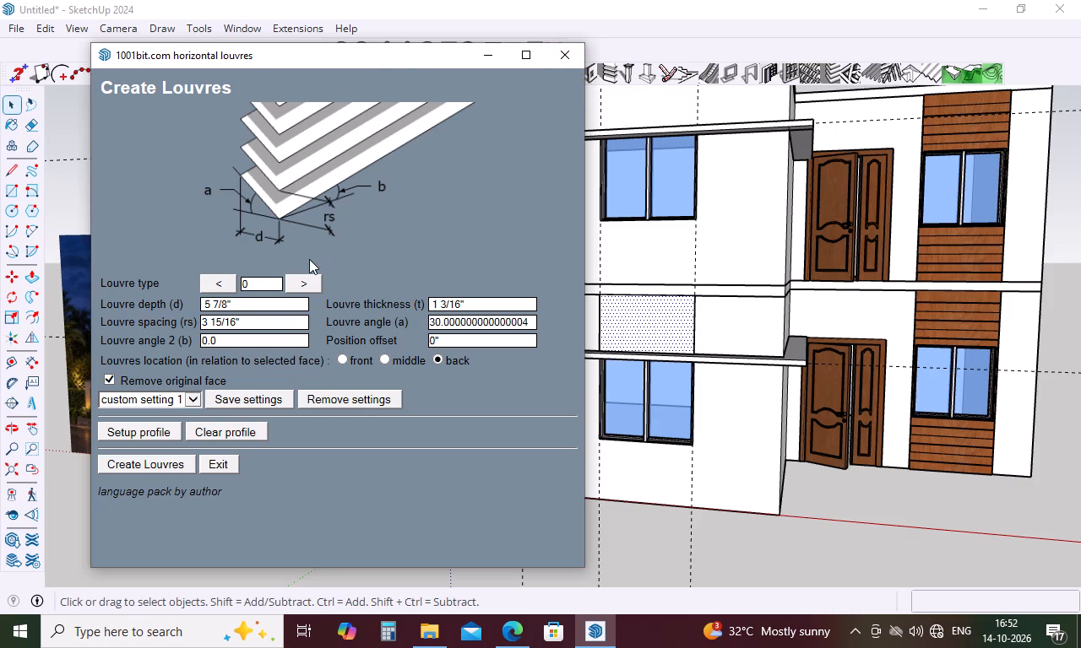
pyautogui.click(566, 52)
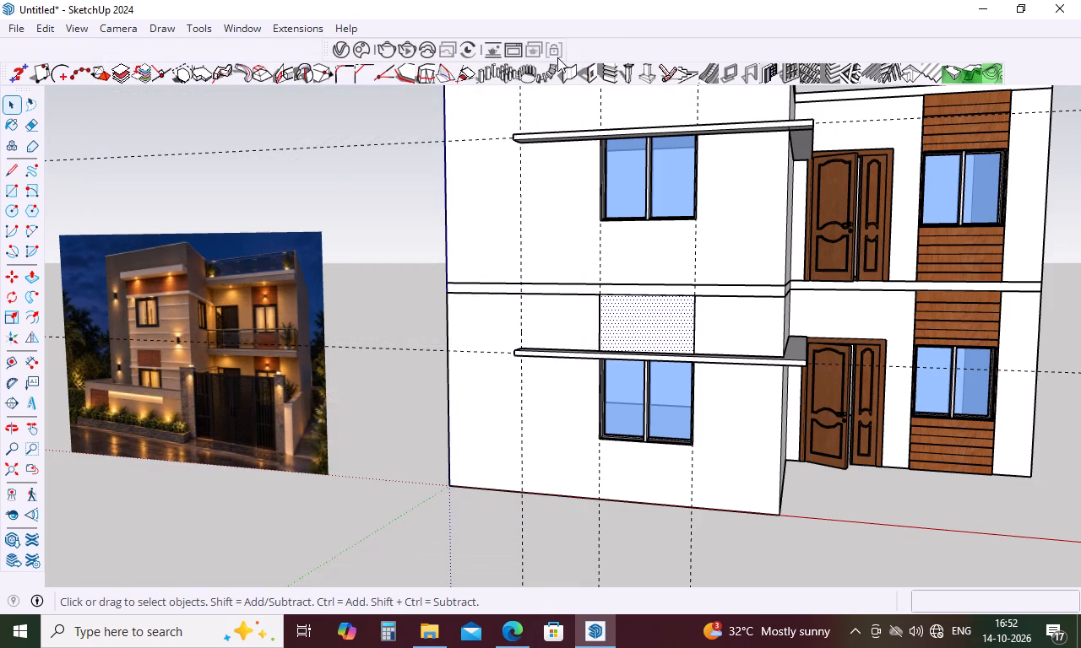
pyautogui.click(607, 70)
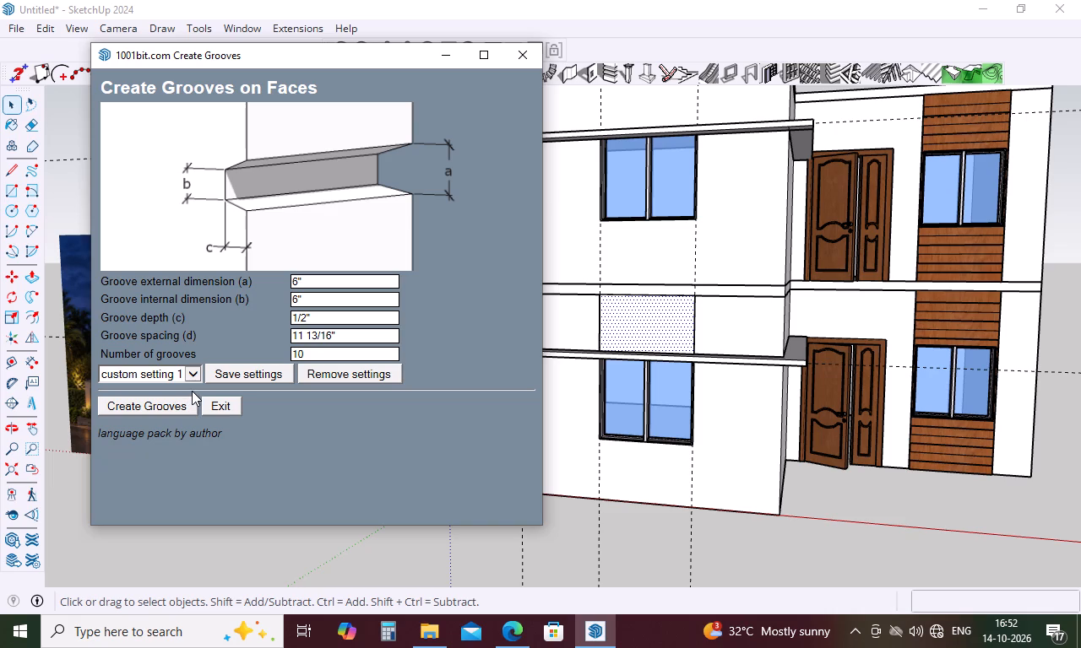
pyautogui.click(332, 295)
pyautogui.press('BackSpace')
pyautogui.press('3')
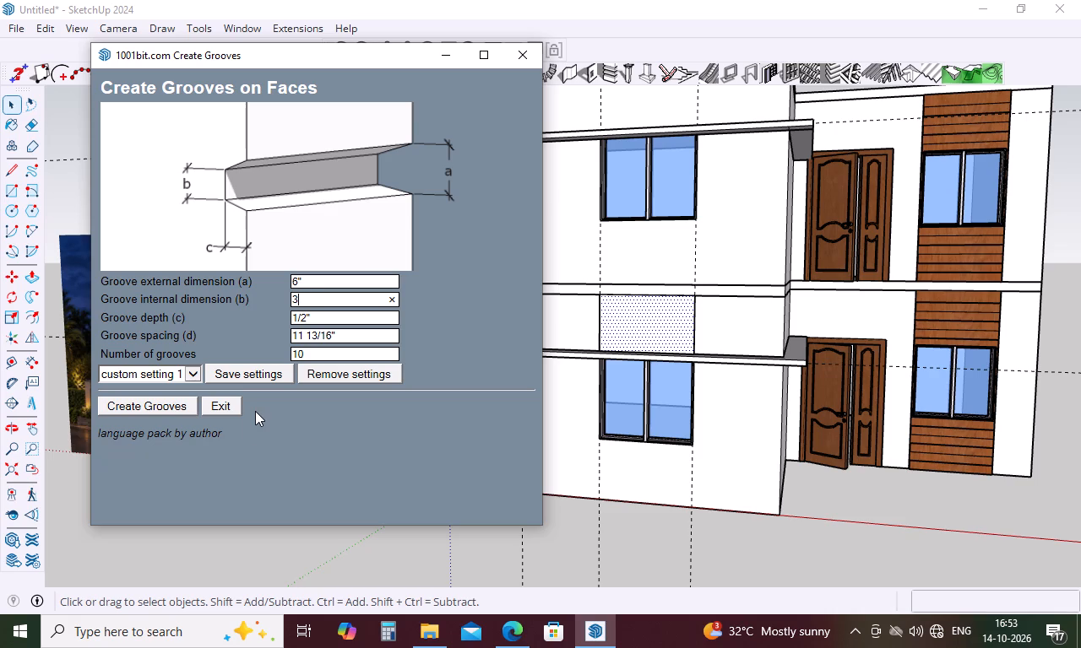
pyautogui.click(166, 411)
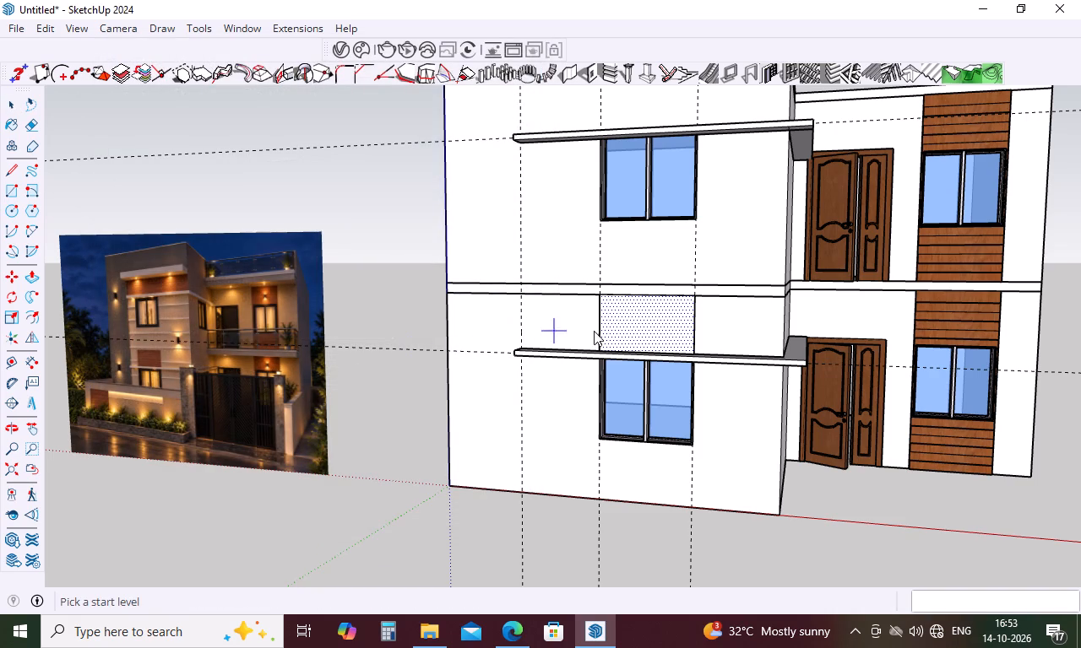
pyautogui.click(621, 337)
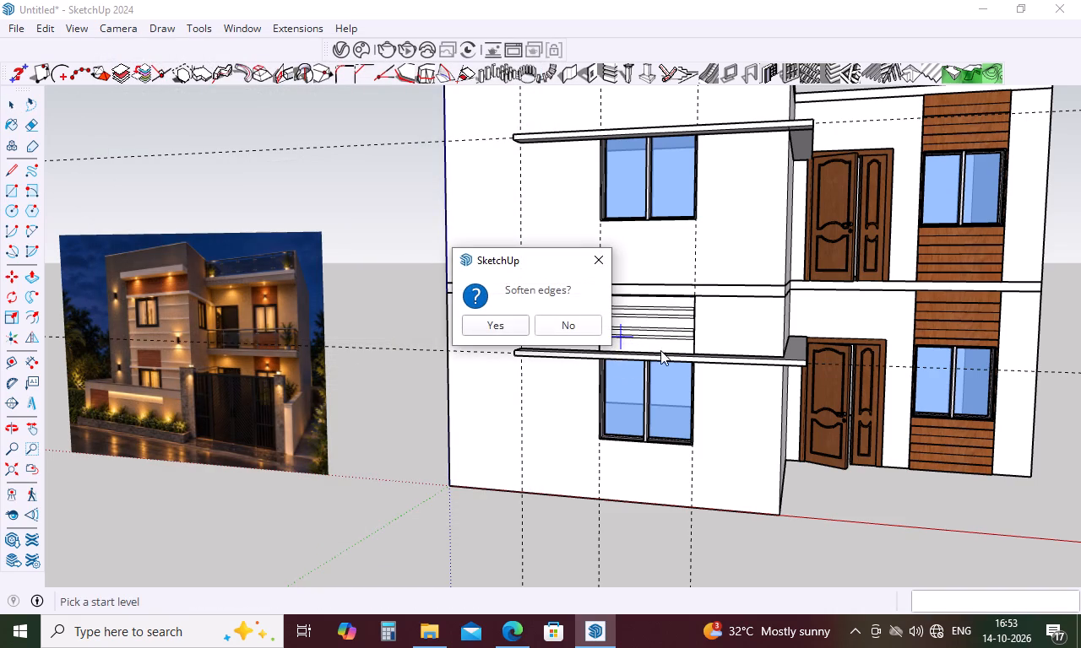
pyautogui.scroll(4, 677, 331)
pyautogui.click(497, 325)
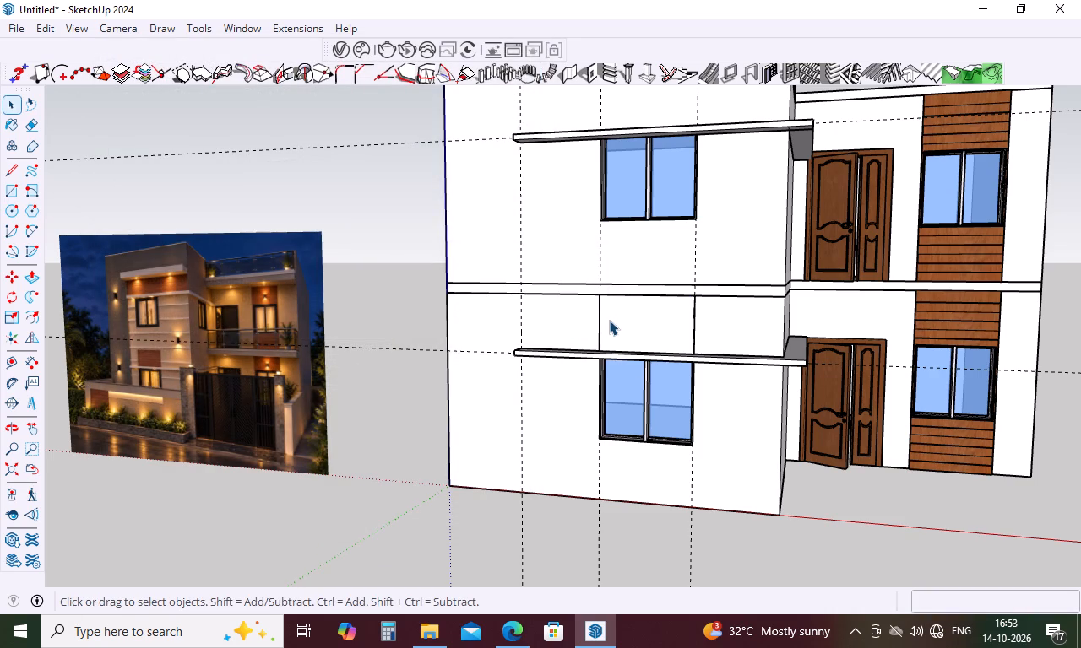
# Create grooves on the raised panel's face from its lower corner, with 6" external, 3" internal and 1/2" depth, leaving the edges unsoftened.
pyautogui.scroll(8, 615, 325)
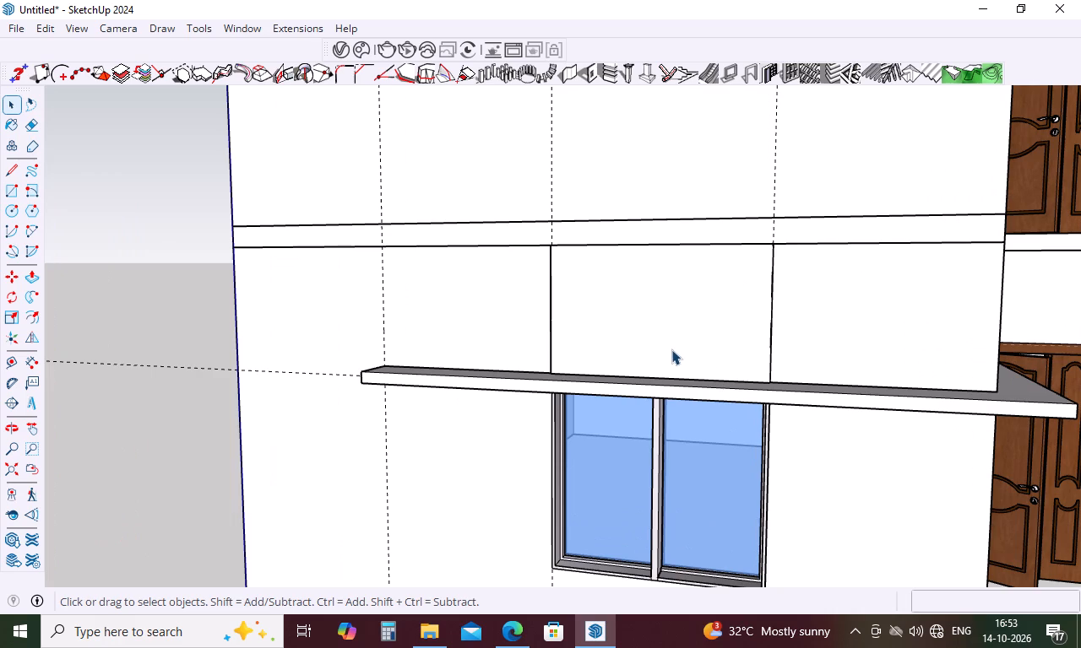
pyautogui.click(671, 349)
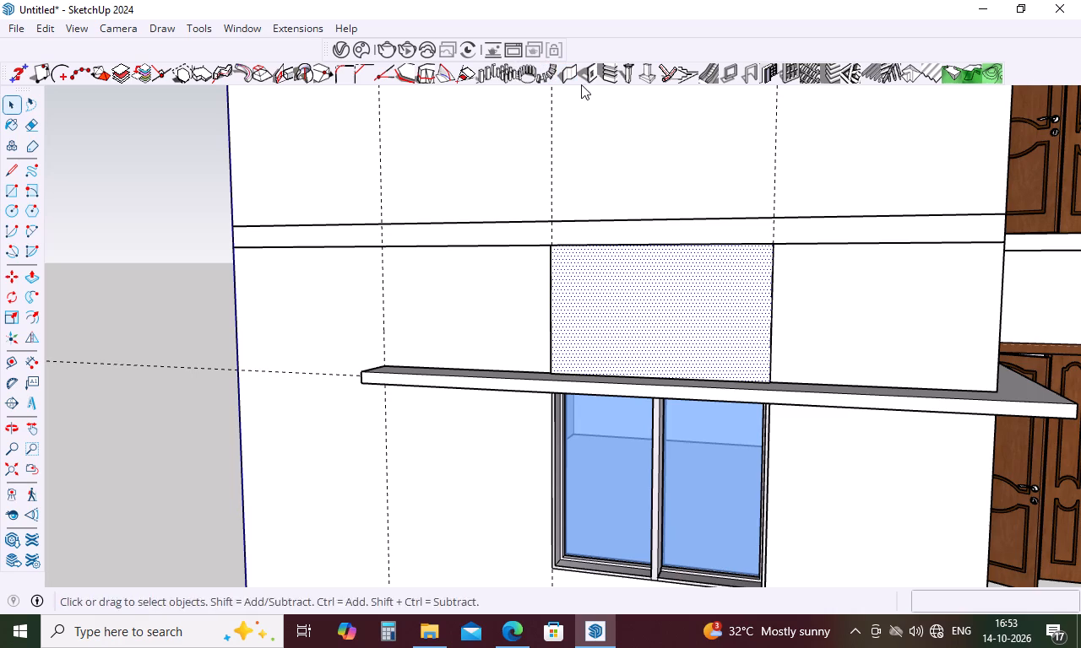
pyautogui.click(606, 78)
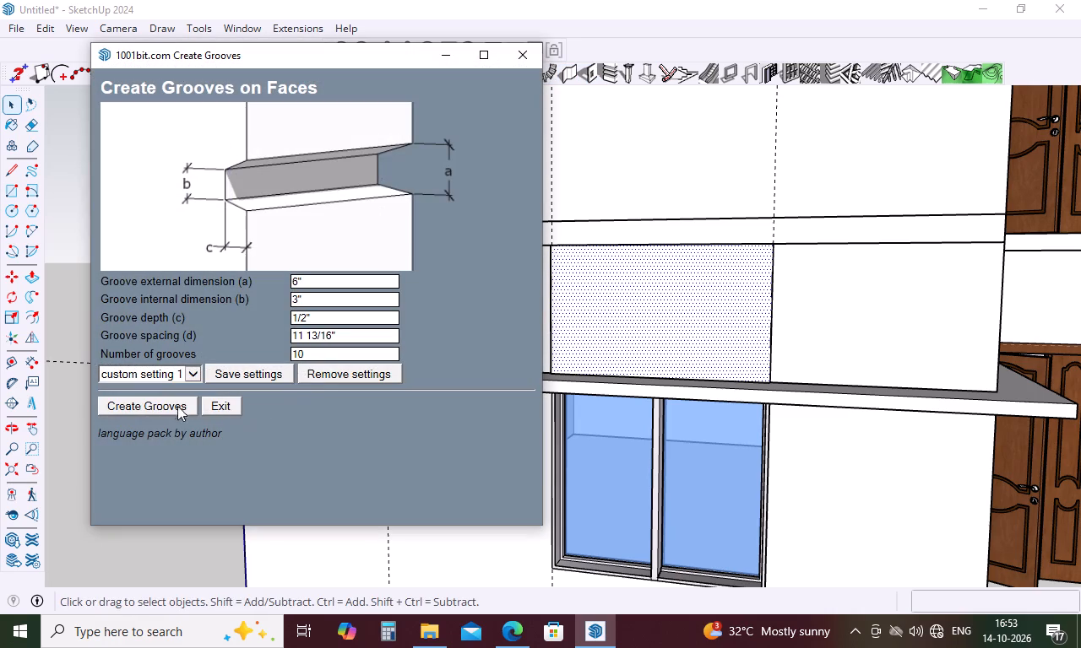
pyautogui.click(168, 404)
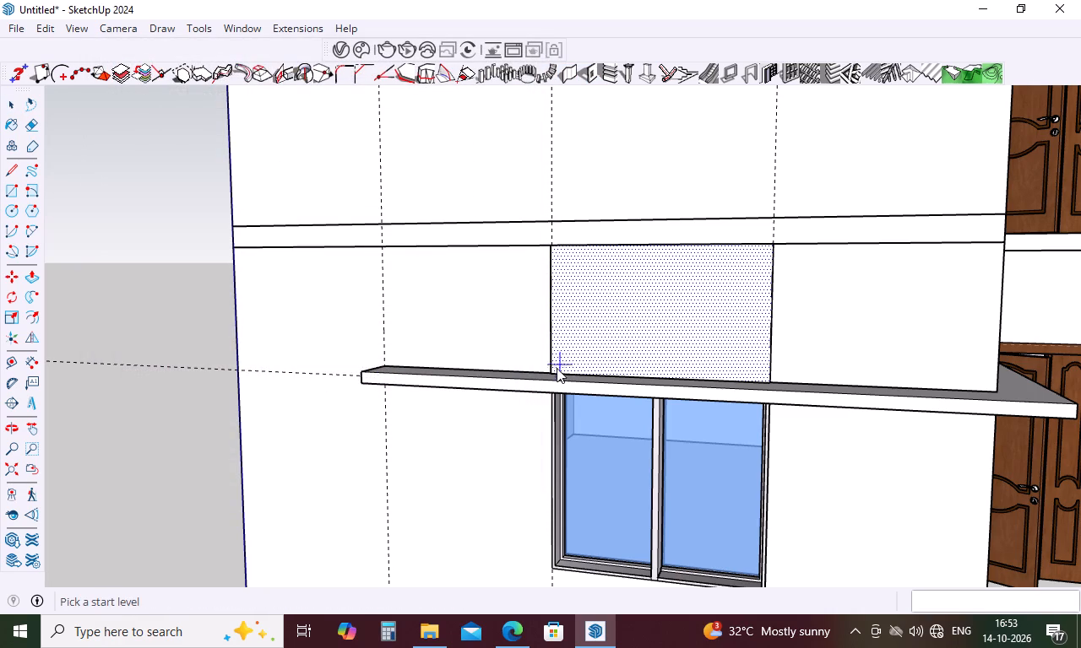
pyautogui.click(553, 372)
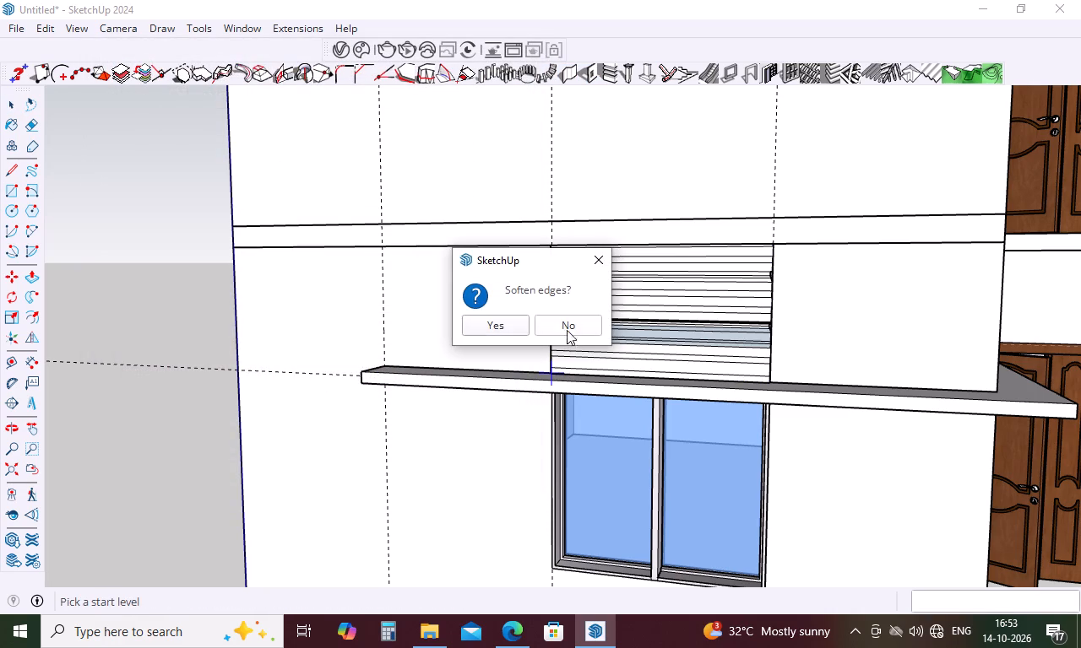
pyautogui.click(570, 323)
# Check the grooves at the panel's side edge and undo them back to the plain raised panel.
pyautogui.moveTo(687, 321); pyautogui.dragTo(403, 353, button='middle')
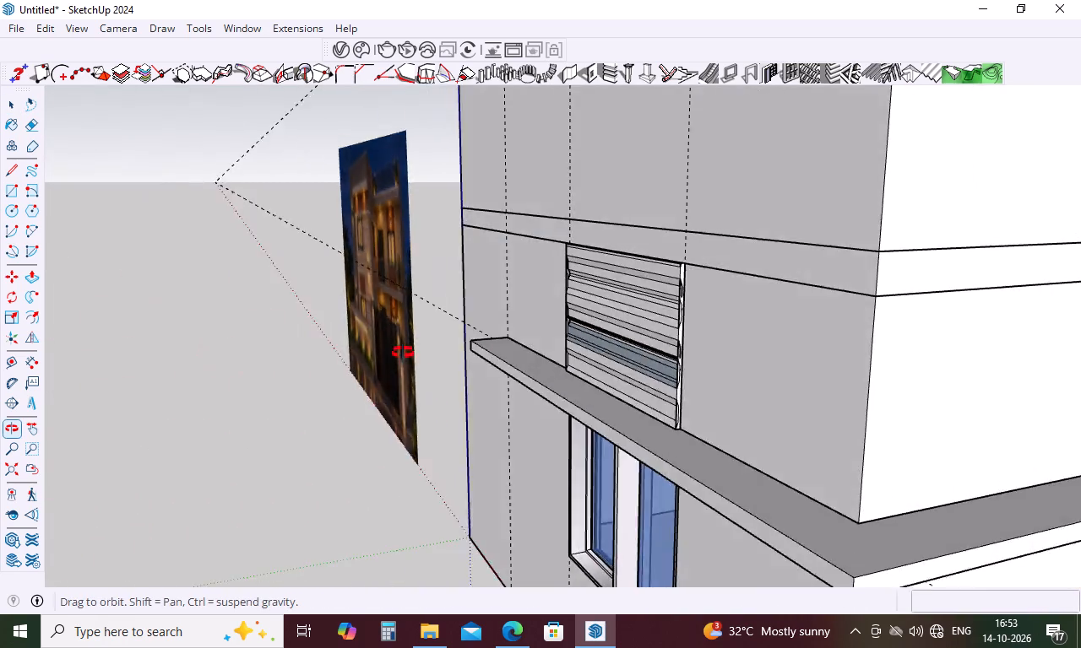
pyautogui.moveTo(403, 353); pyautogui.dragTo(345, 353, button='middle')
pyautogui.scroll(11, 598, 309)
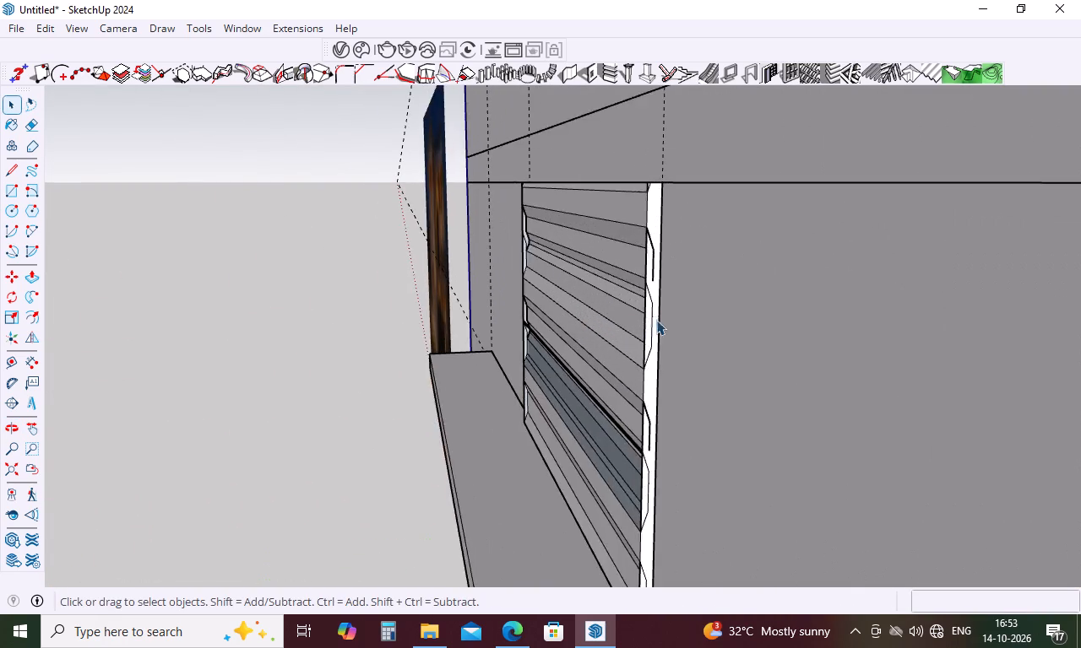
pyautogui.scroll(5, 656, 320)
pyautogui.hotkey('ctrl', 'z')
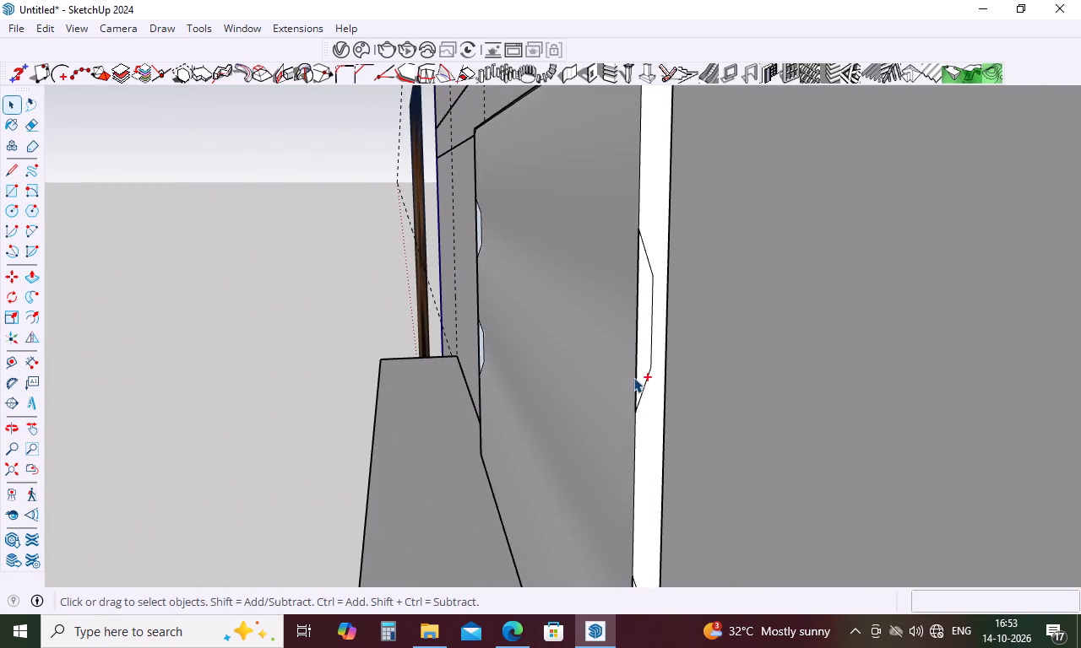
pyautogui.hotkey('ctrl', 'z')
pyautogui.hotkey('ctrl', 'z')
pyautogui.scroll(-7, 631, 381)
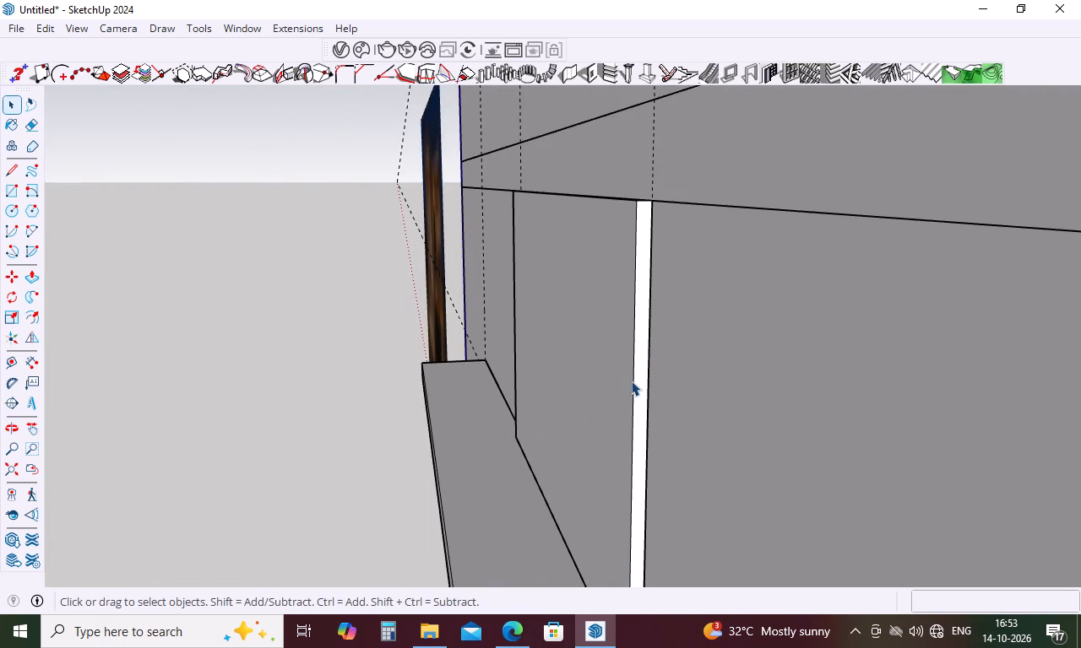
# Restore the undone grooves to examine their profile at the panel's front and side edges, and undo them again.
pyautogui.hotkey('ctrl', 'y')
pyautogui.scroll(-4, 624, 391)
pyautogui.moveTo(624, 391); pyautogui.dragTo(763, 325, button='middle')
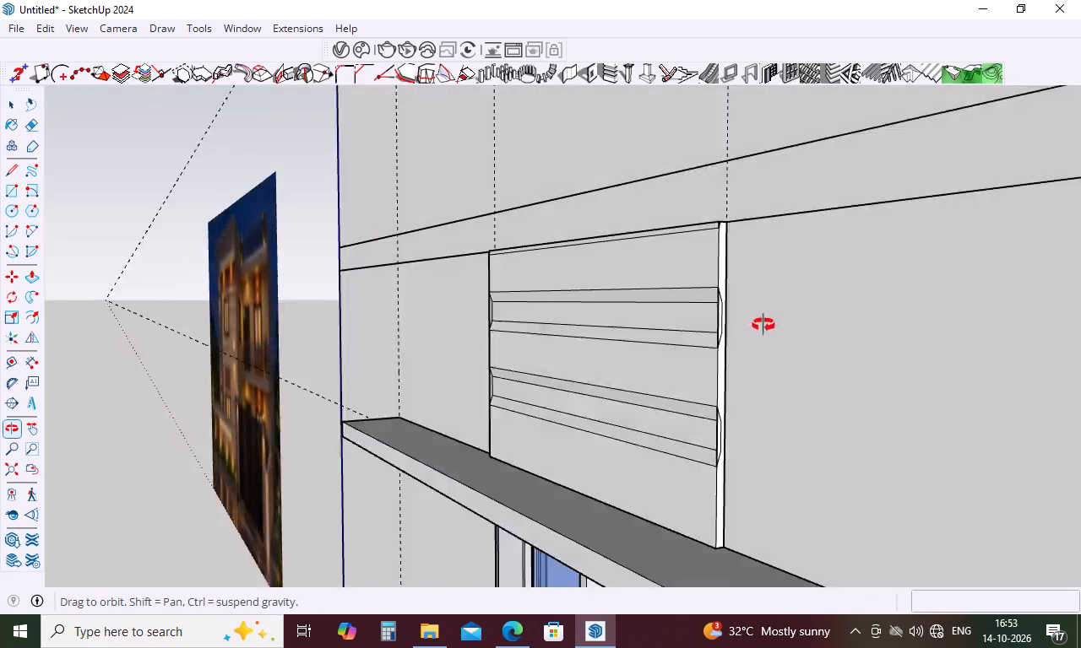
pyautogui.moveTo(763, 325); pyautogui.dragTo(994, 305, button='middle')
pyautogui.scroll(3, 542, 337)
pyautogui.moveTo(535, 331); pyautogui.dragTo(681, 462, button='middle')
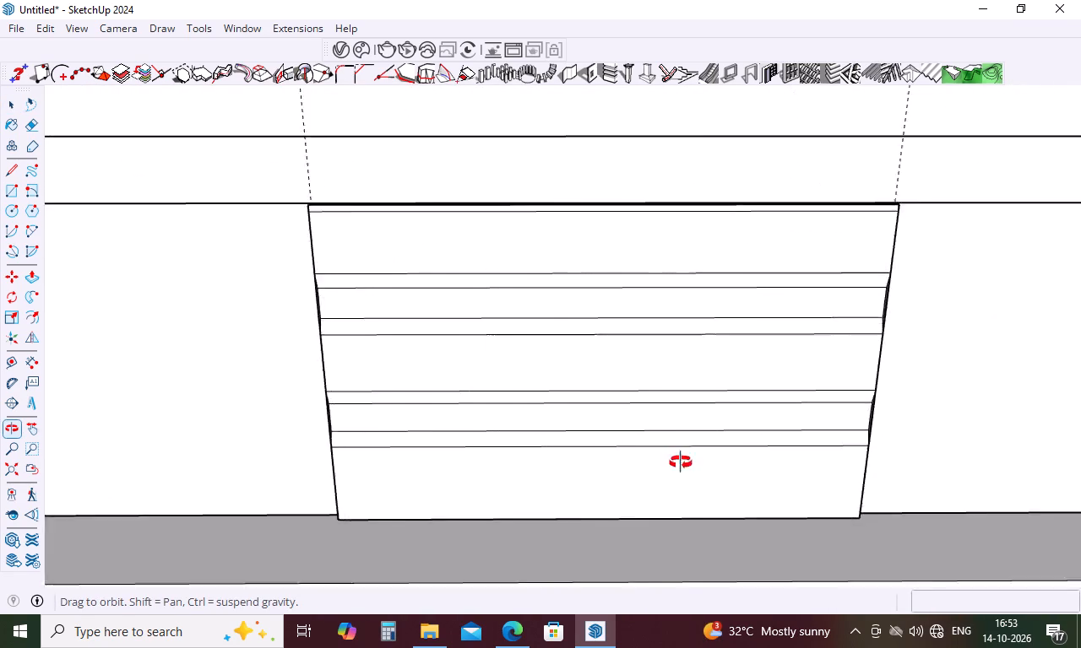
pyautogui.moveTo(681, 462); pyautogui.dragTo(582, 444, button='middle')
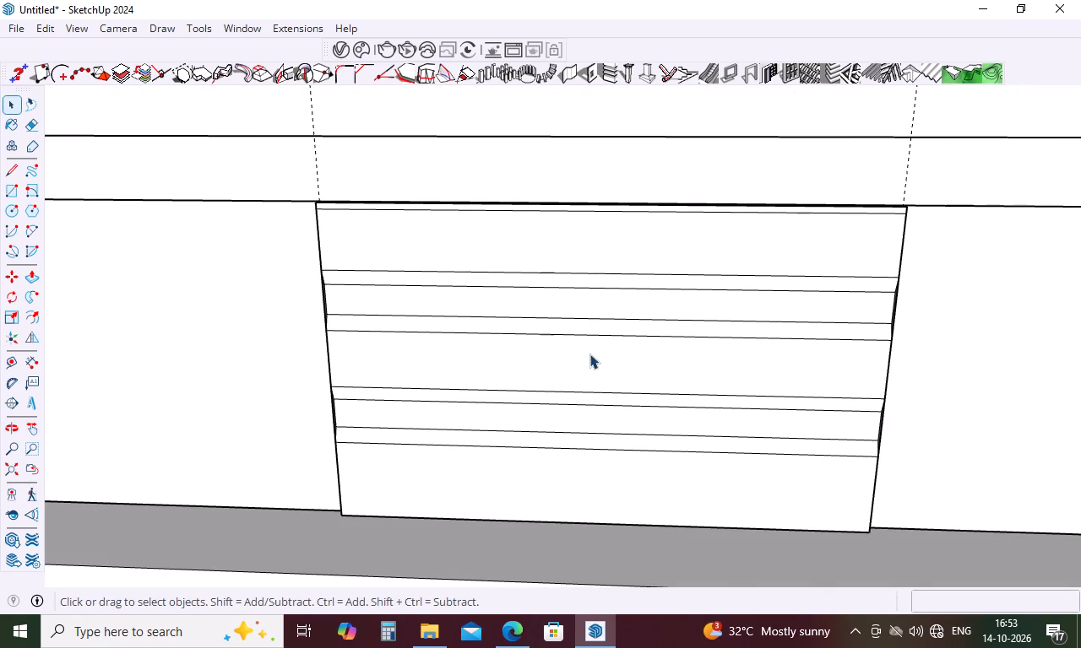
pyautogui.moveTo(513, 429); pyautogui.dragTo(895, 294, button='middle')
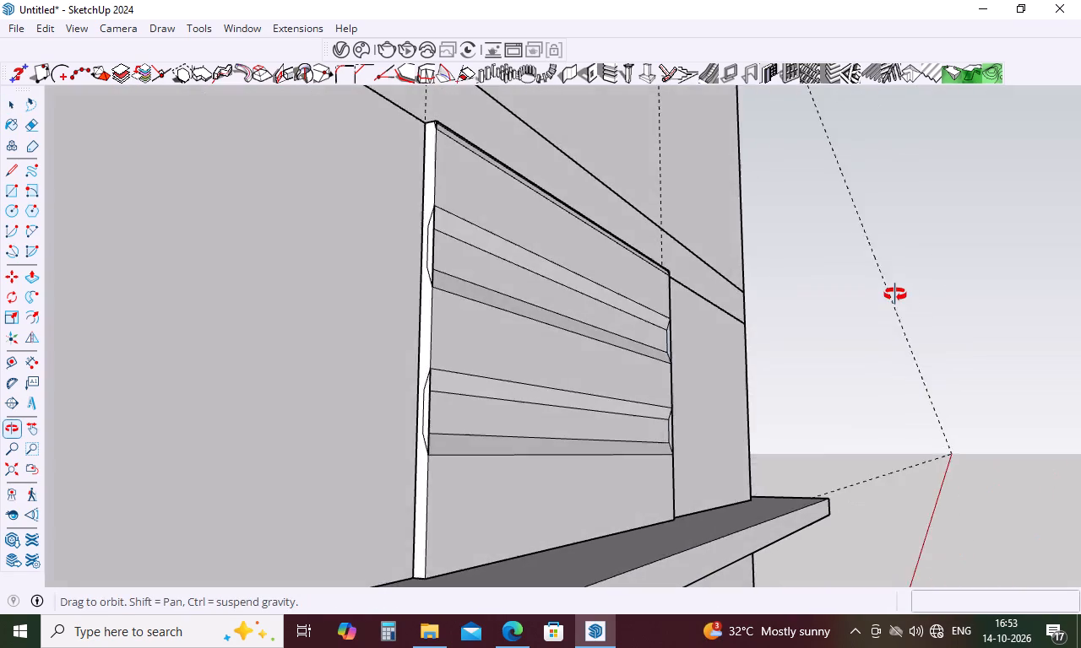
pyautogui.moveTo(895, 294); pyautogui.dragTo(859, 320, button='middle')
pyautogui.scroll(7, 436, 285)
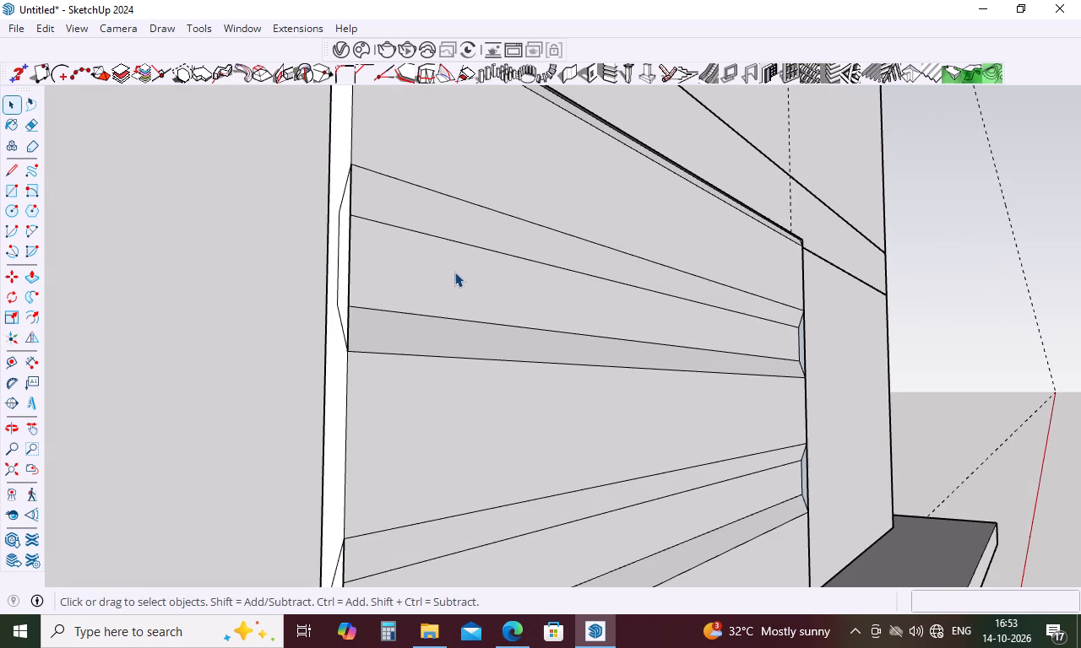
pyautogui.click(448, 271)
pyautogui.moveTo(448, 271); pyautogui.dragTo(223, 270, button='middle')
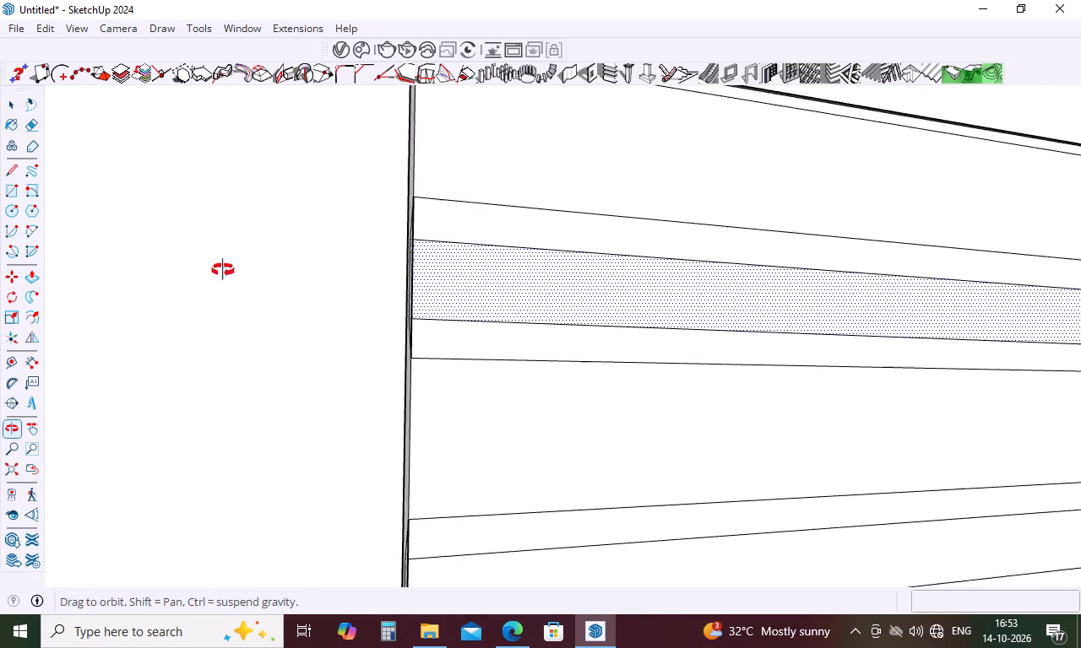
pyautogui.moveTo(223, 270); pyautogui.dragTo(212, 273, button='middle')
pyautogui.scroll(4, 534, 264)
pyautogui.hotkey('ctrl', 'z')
# Push/Pull the plain panel face above the ground-floor front window outward by another 1".
pyautogui.scroll(-15, 272, 300)
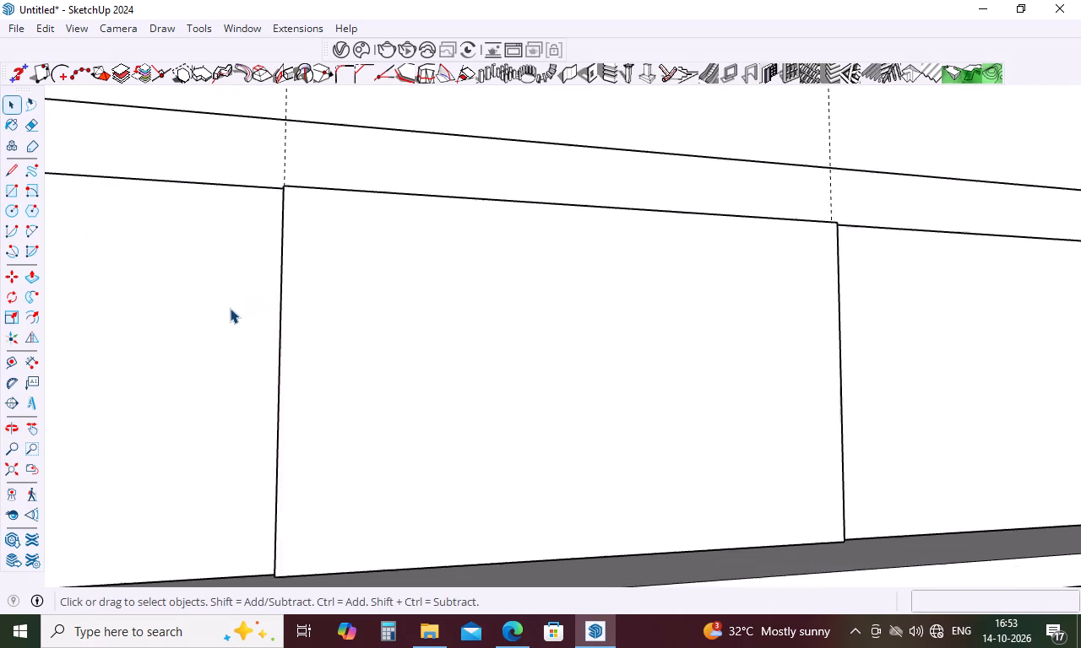
pyautogui.scroll(-5, 230, 308)
pyautogui.moveTo(231, 308); pyautogui.dragTo(232, 313, button='middle')
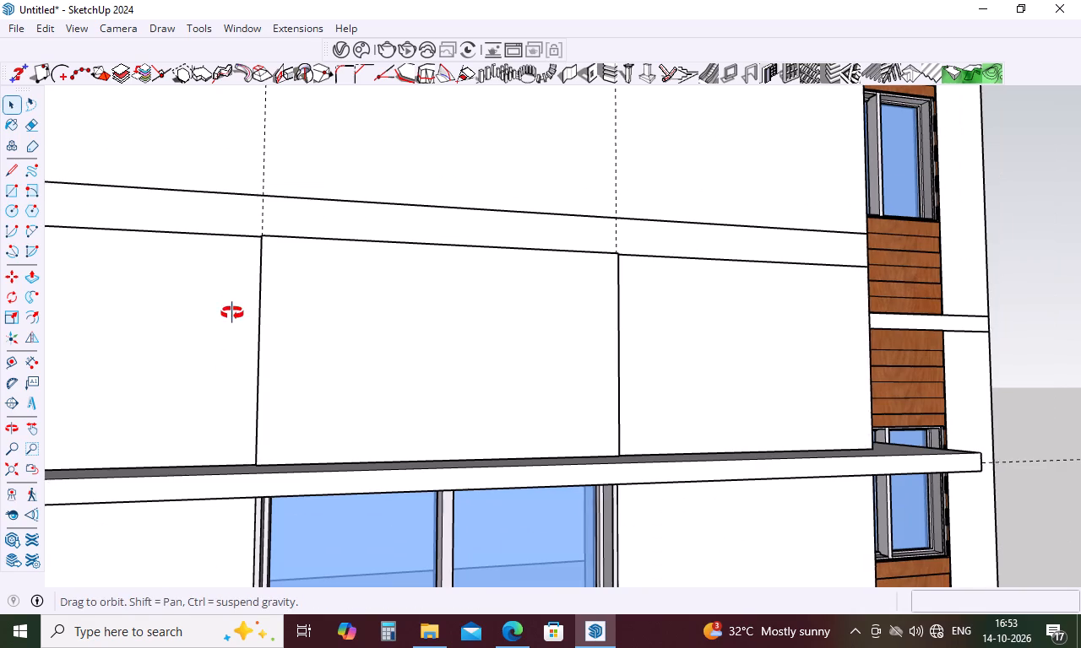
pyautogui.moveTo(232, 313); pyautogui.dragTo(226, 536, button='middle')
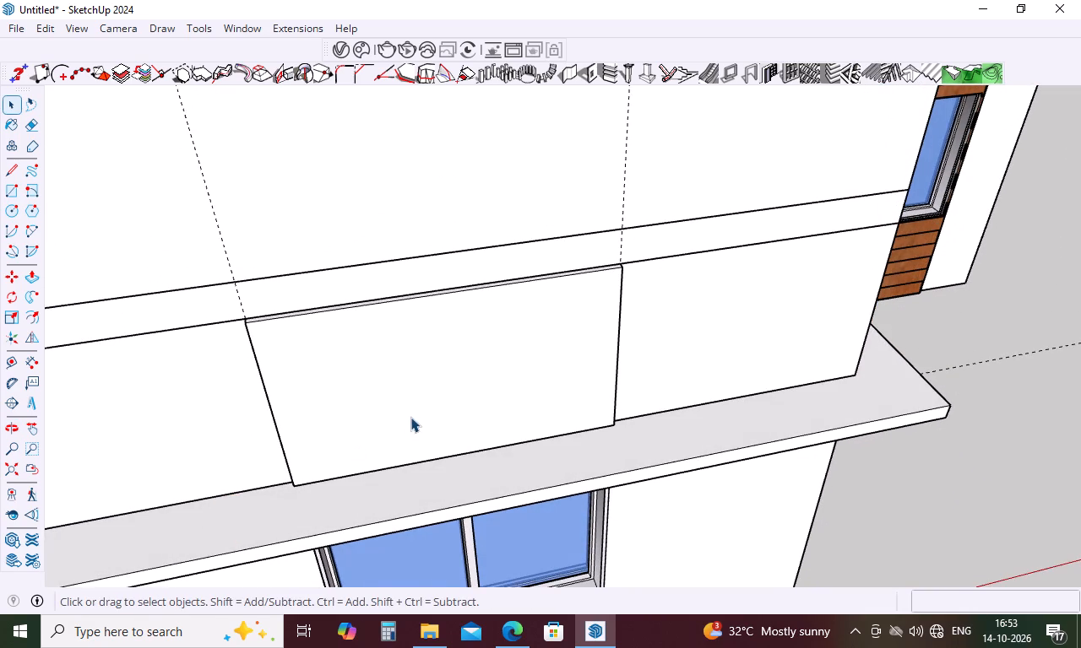
pyautogui.press('p')
pyautogui.click(410, 418)
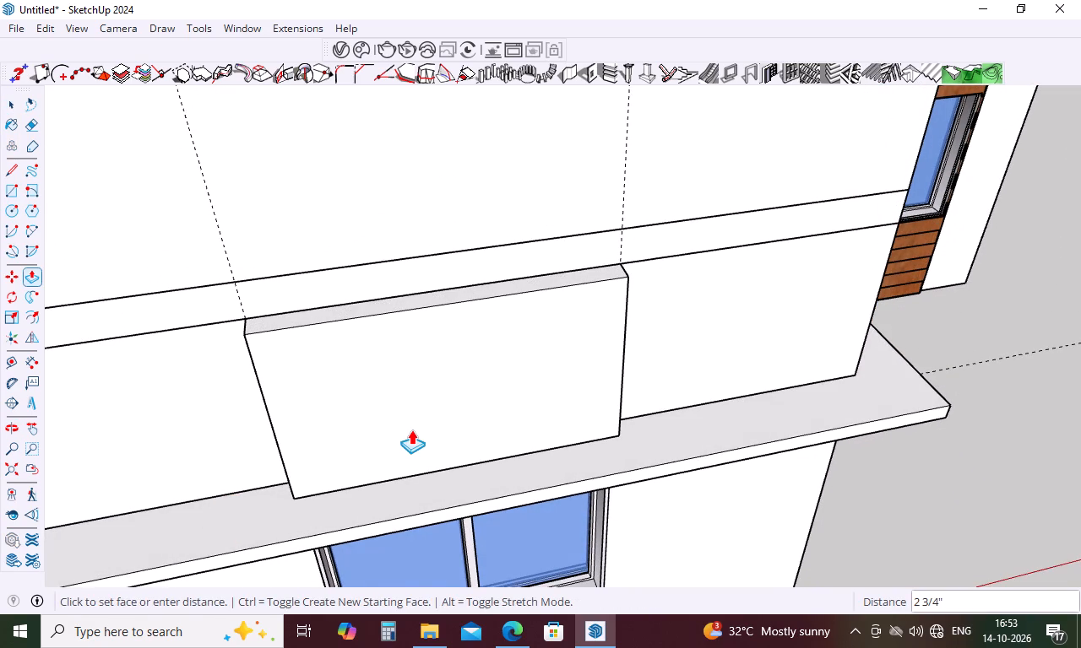
pyautogui.press('1')
pyautogui.press('Return')
pyautogui.press('space')
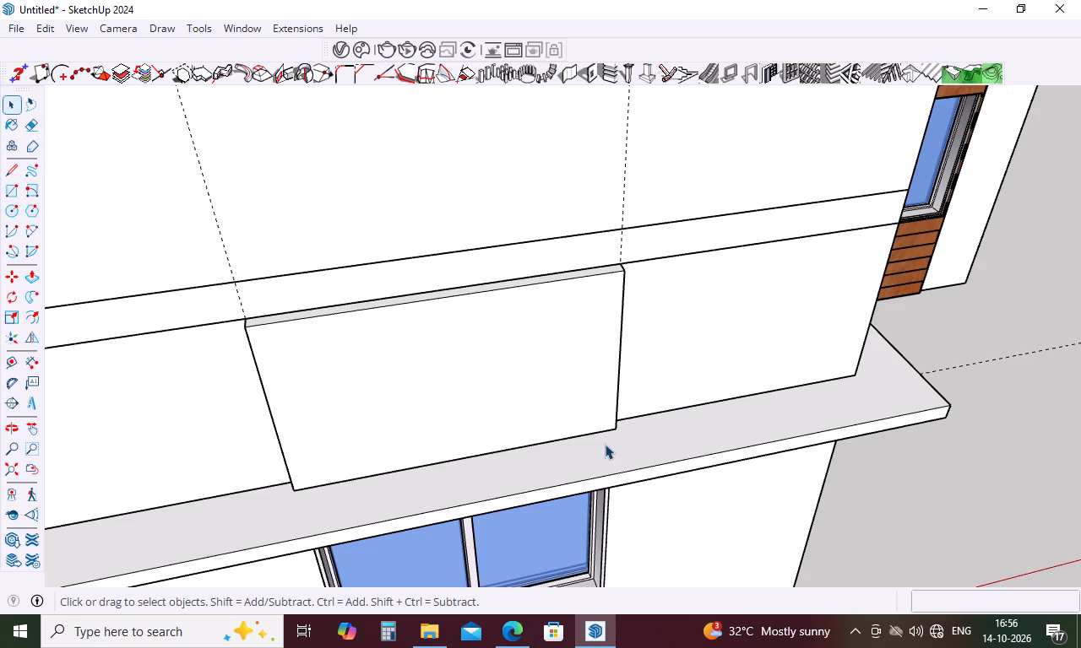
# Configure grooves for the raised panel's face with a 3" external dimension, 1.5" internal dimension and .25" depth.
pyautogui.moveTo(611, 425); pyautogui.dragTo(554, 410, button='middle')
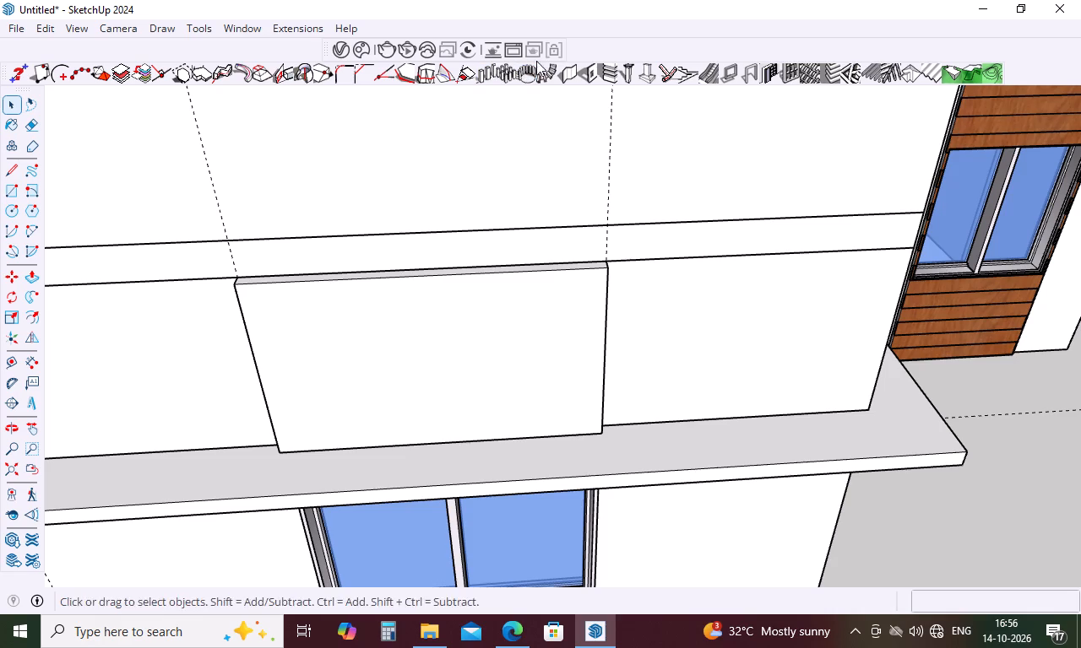
pyautogui.click(615, 67)
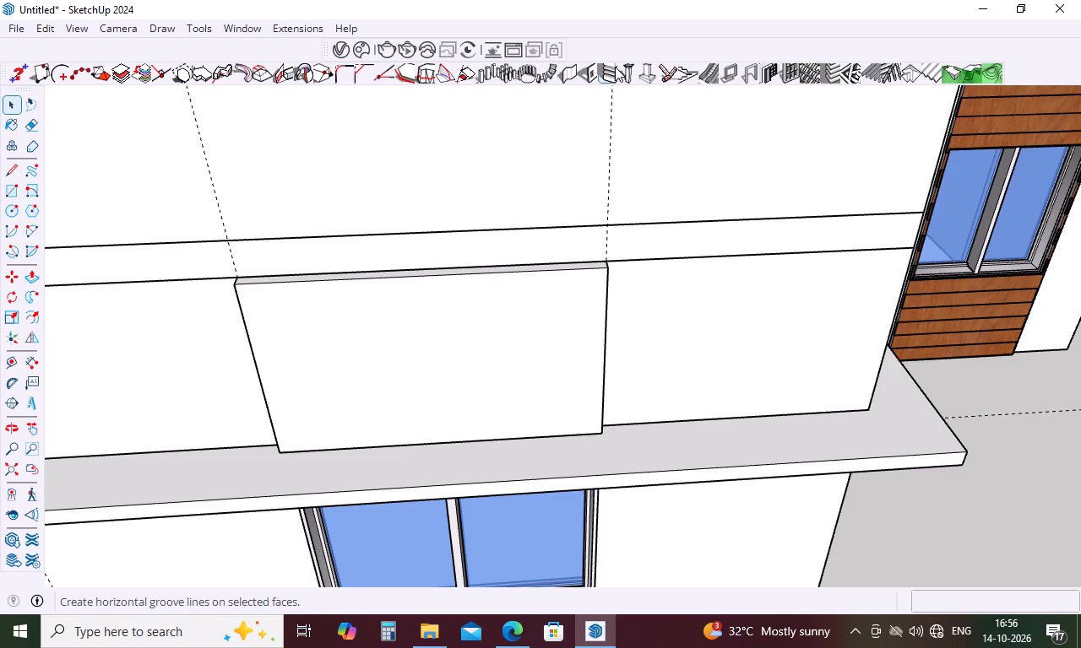
pyautogui.click(647, 324)
pyautogui.click(549, 326)
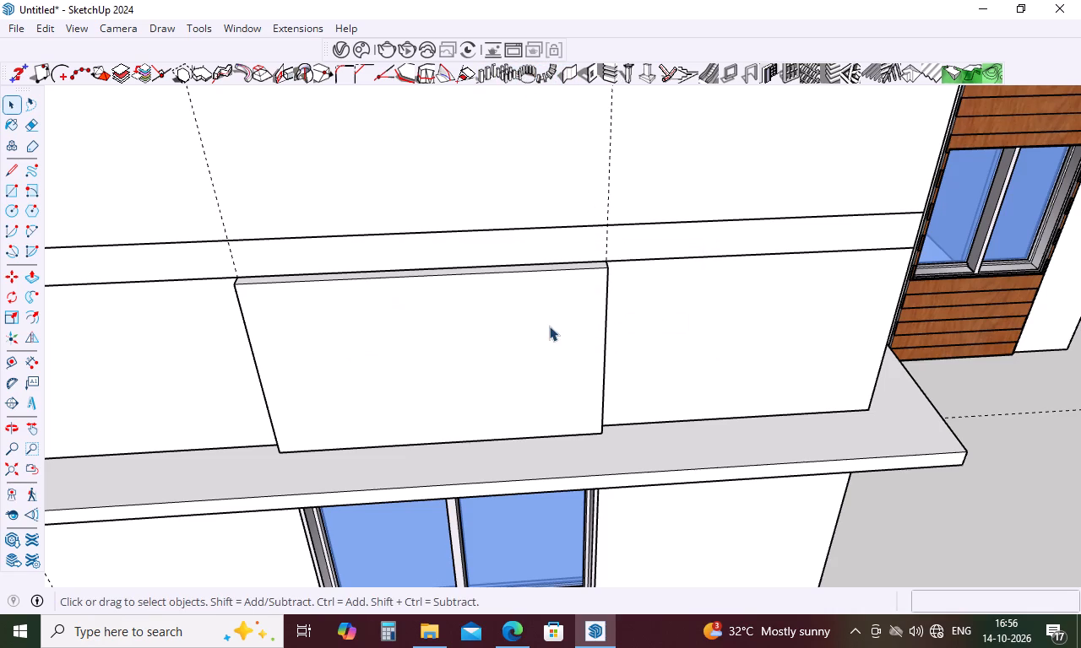
pyautogui.click(610, 73)
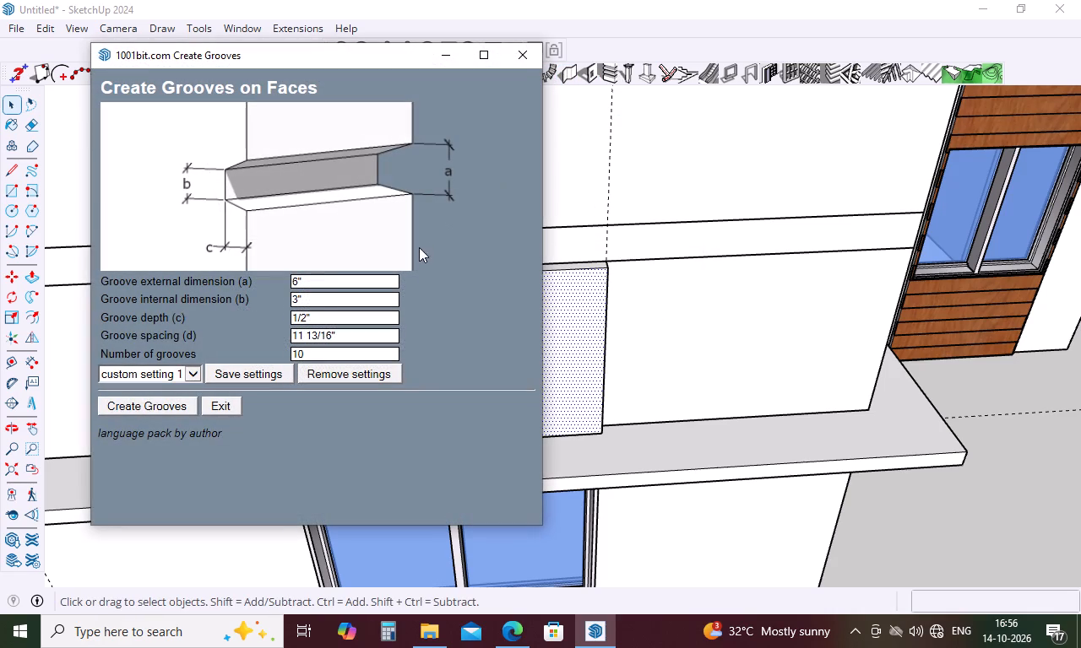
pyautogui.click(315, 283)
pyautogui.press('BackSpace')
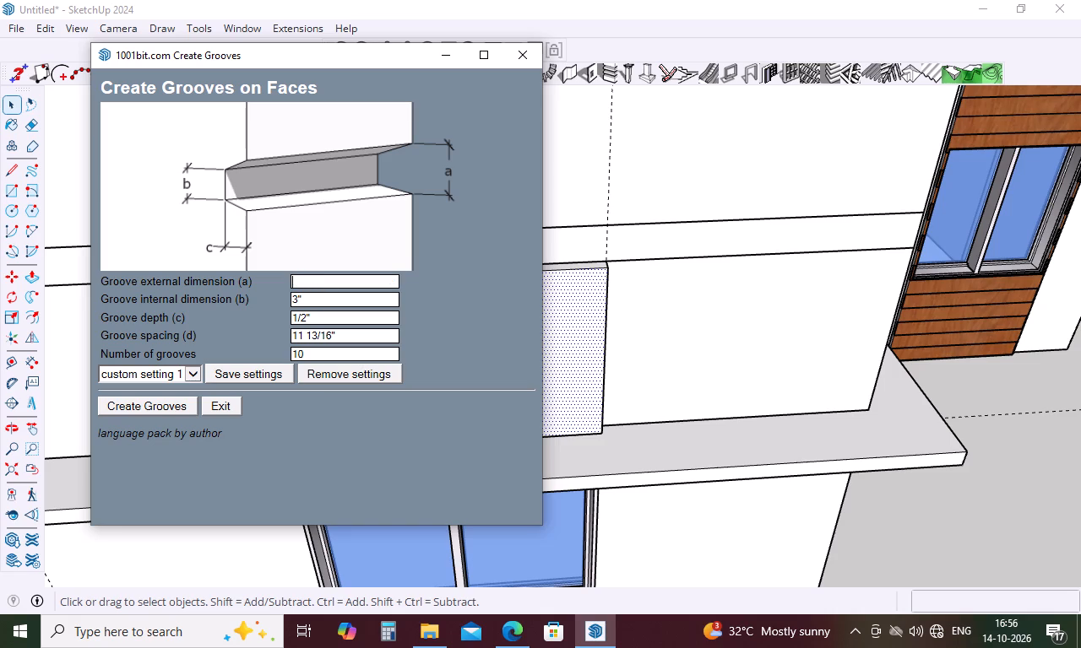
pyautogui.press('3')
pyautogui.click(307, 296)
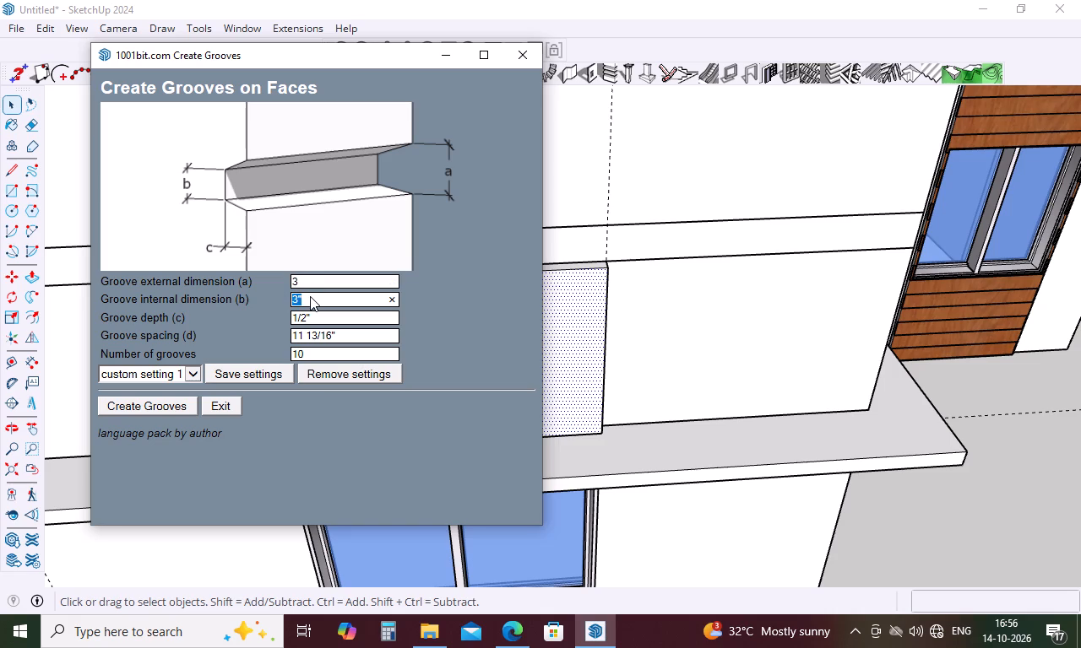
pyautogui.press('BackSpace')
pyautogui.write('1.5')
pyautogui.click(319, 315)
pyautogui.press('BackSpace')
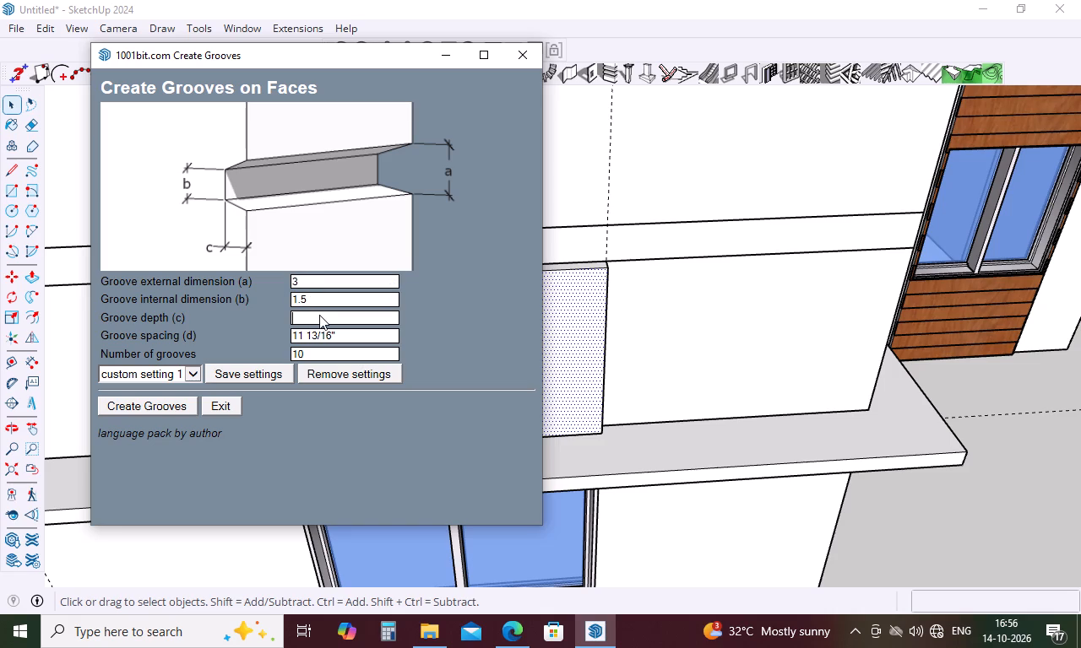
pyautogui.write('.2')
pyautogui.write('5"')
pyautogui.click(321, 301)
pyautogui.hotkey('shift', '"')
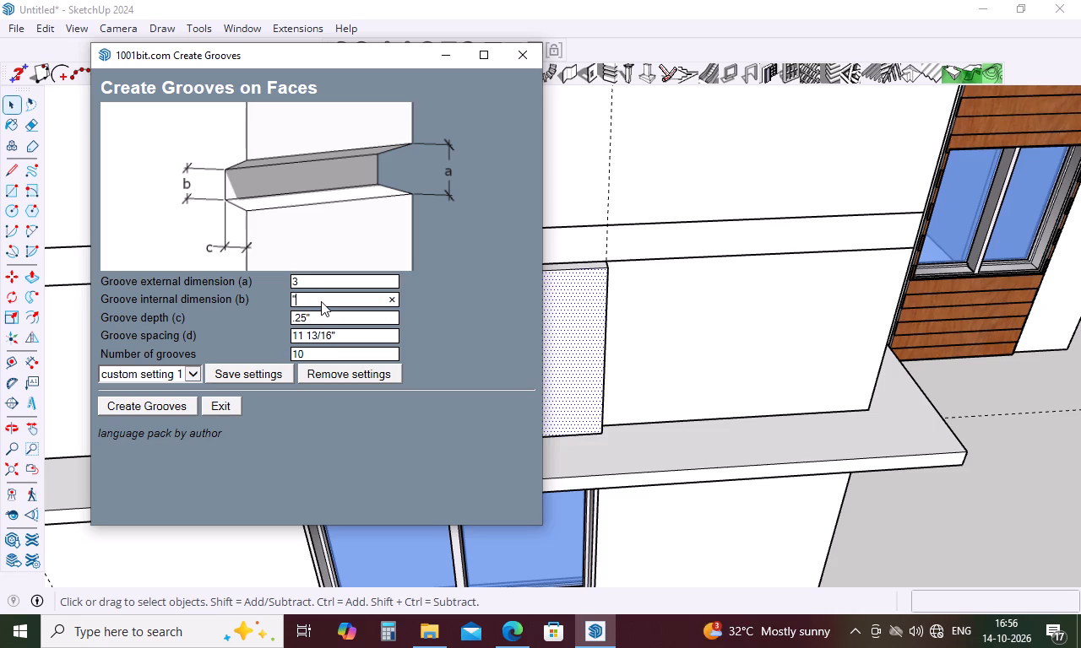
pyautogui.press('BackSpace')
pyautogui.write('1.5"')
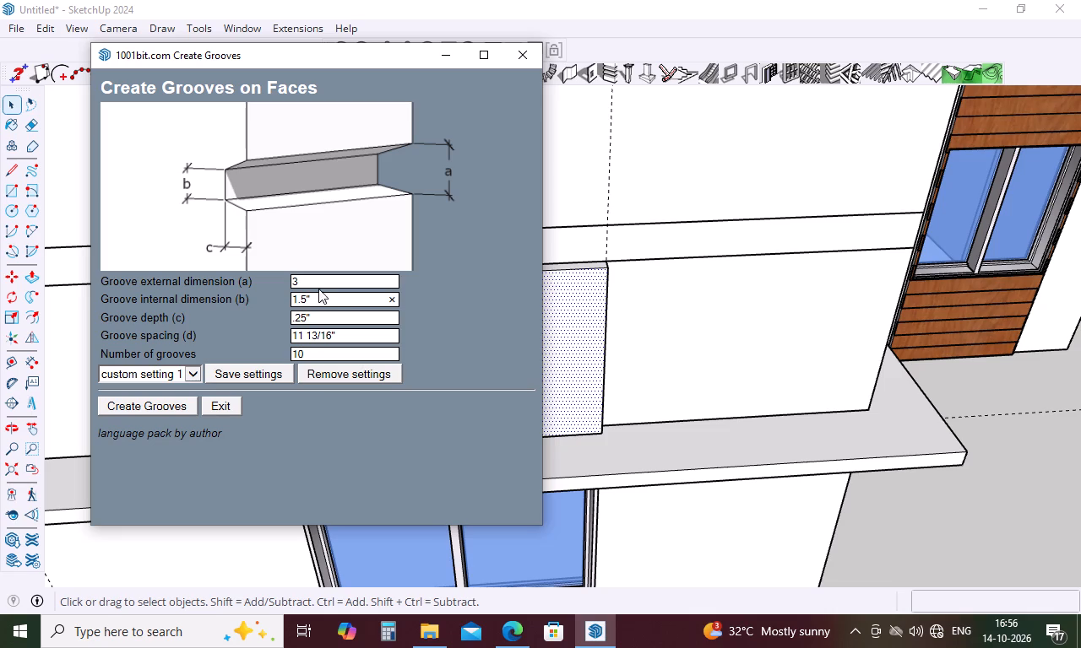
pyautogui.click(317, 280)
pyautogui.press('BackSpace')
pyautogui.write('3"')
# Set the groove spacing to 6.
pyautogui.click(359, 333)
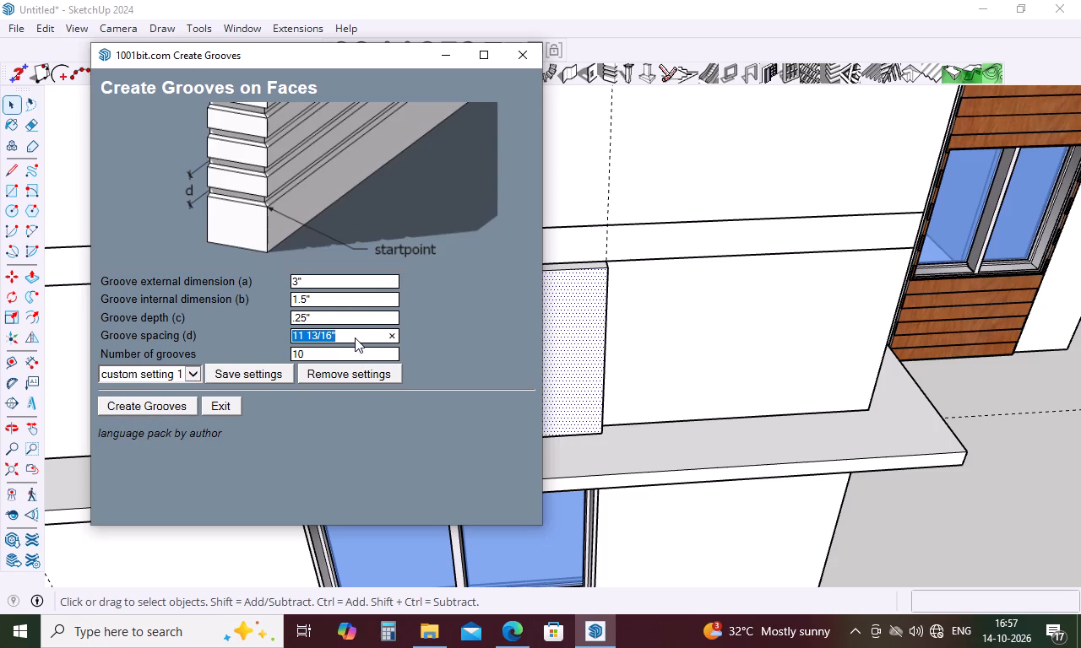
pyautogui.press('BackSpace')
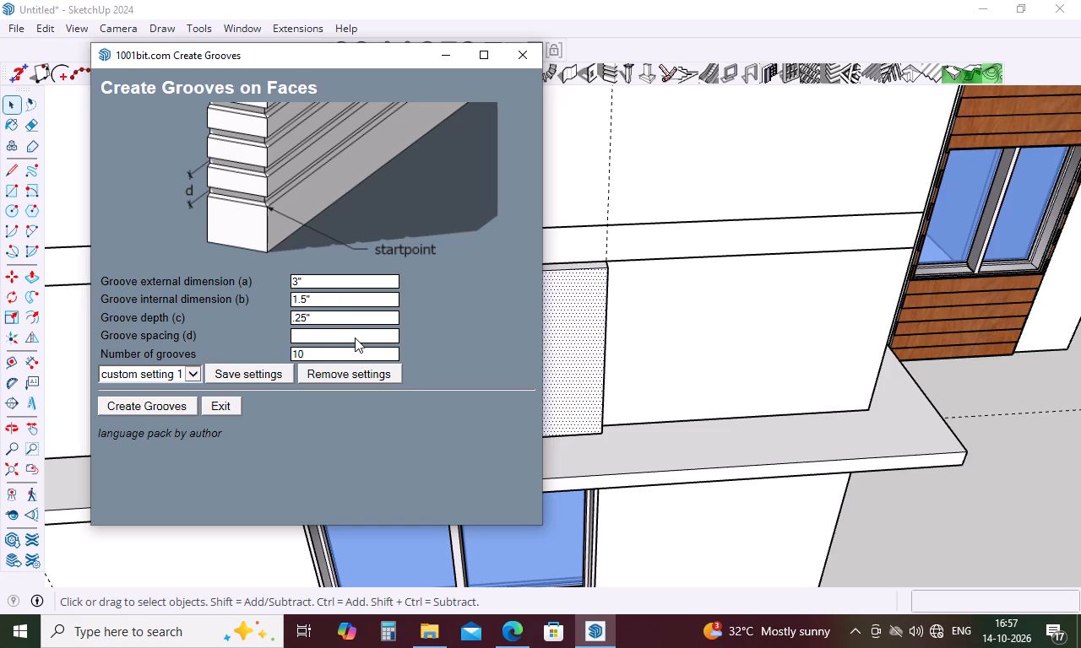
pyautogui.press('6')
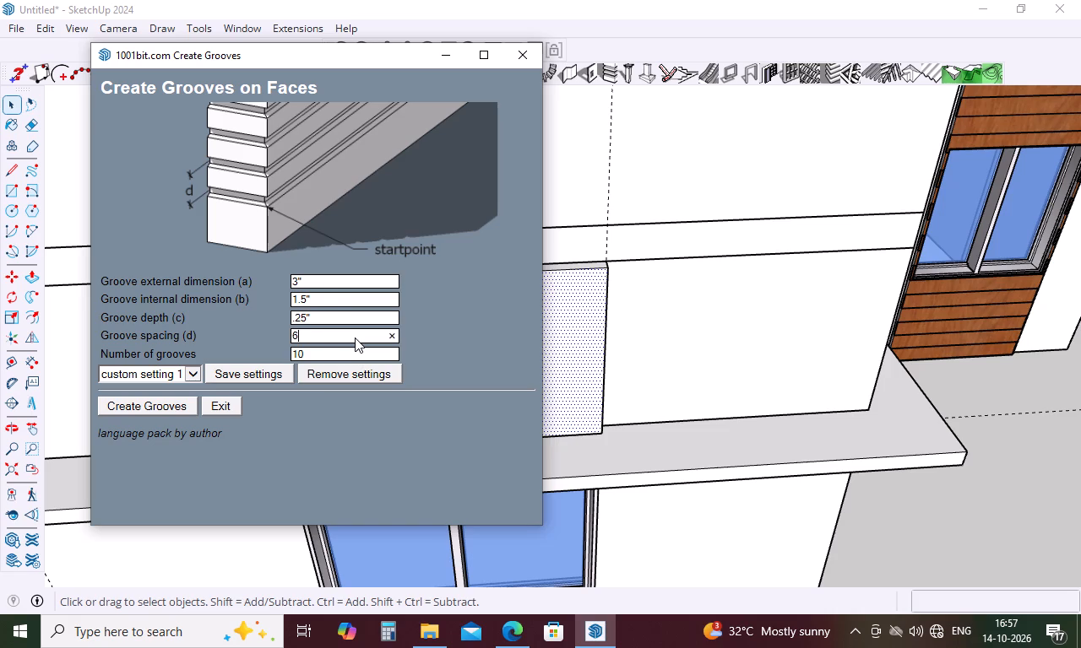
# Set the groove spacing to 6" and create grooves on the selected panel face from its lower corner, with softened edges.
pyautogui.hotkey('shift', '"')
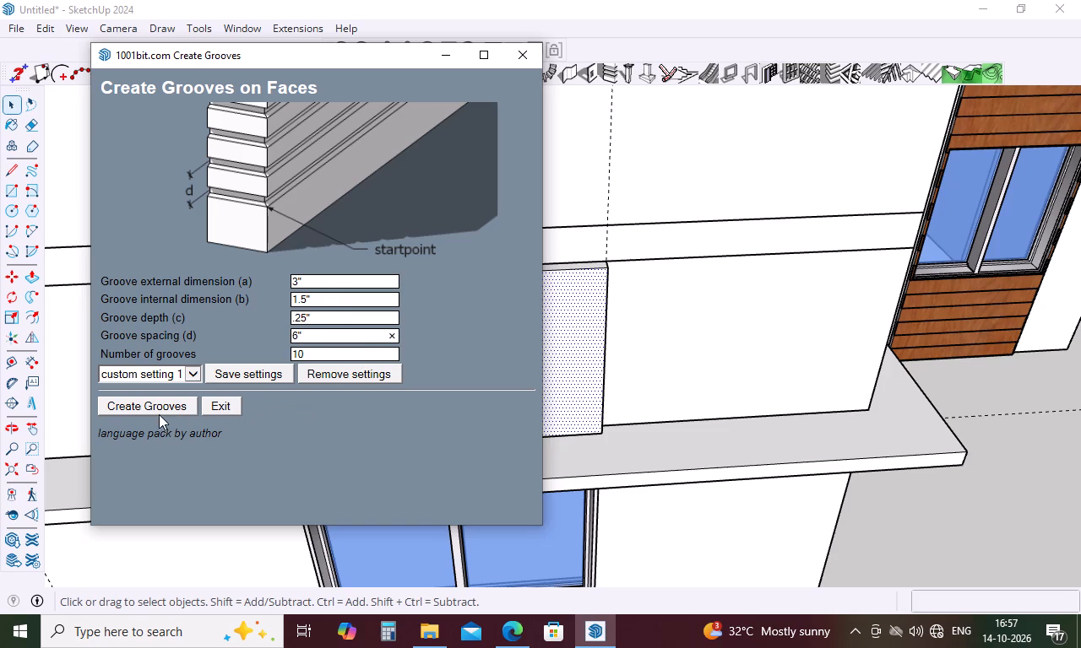
pyautogui.click(166, 407)
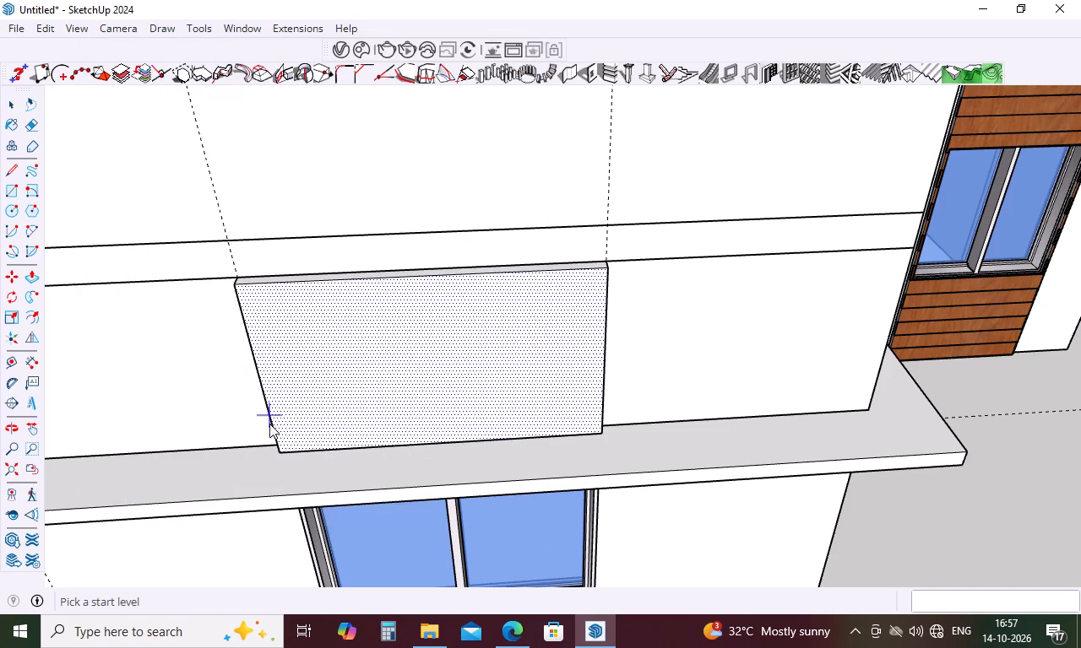
pyautogui.click(276, 455)
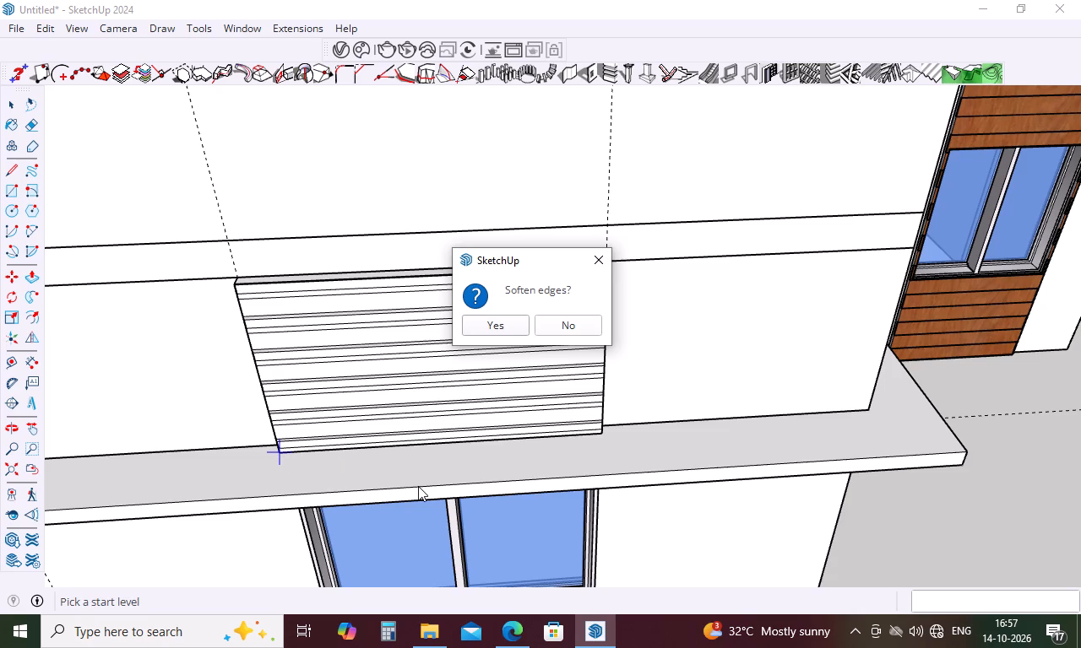
pyautogui.press('space')
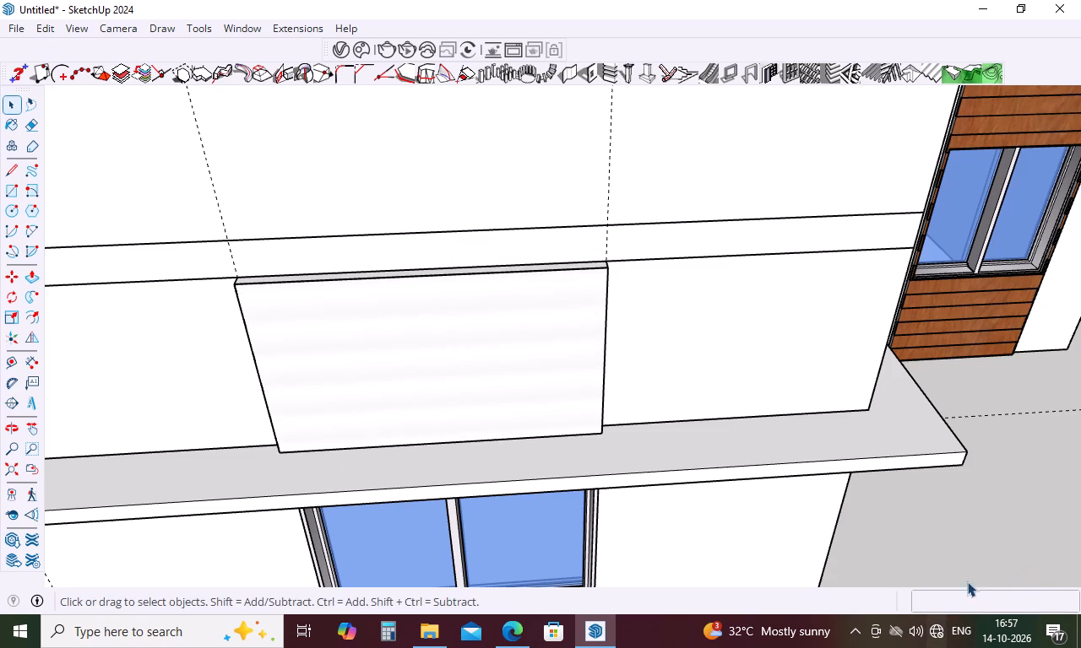
# Undo the edge softening on the grooved panel.
pyautogui.click(481, 337)
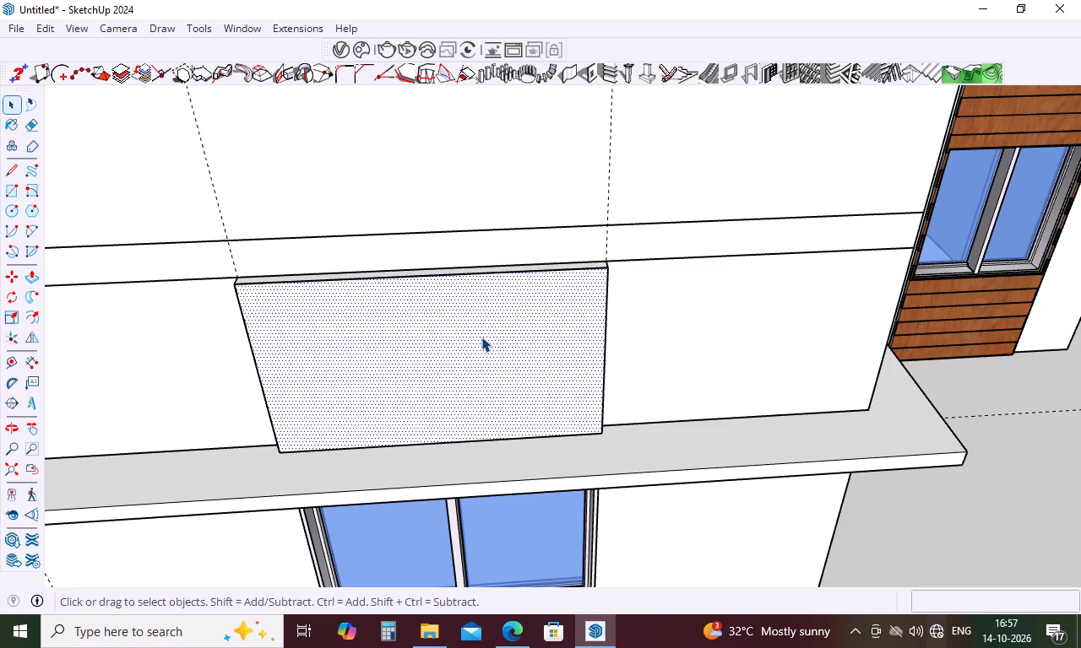
pyautogui.click(924, 505)
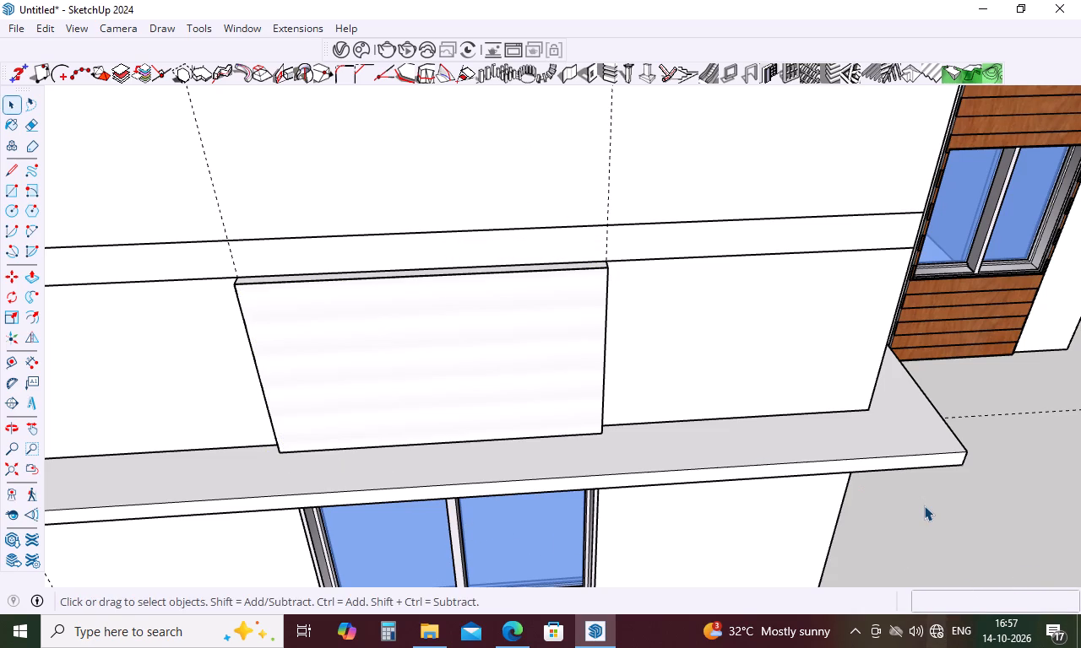
pyautogui.hotkey('ctrl', 'z')
# Examine the groove profile at the panel's side edge and the grooved panel's appearance on the facade.
pyautogui.moveTo(635, 439); pyautogui.dragTo(259, 292, button='middle')
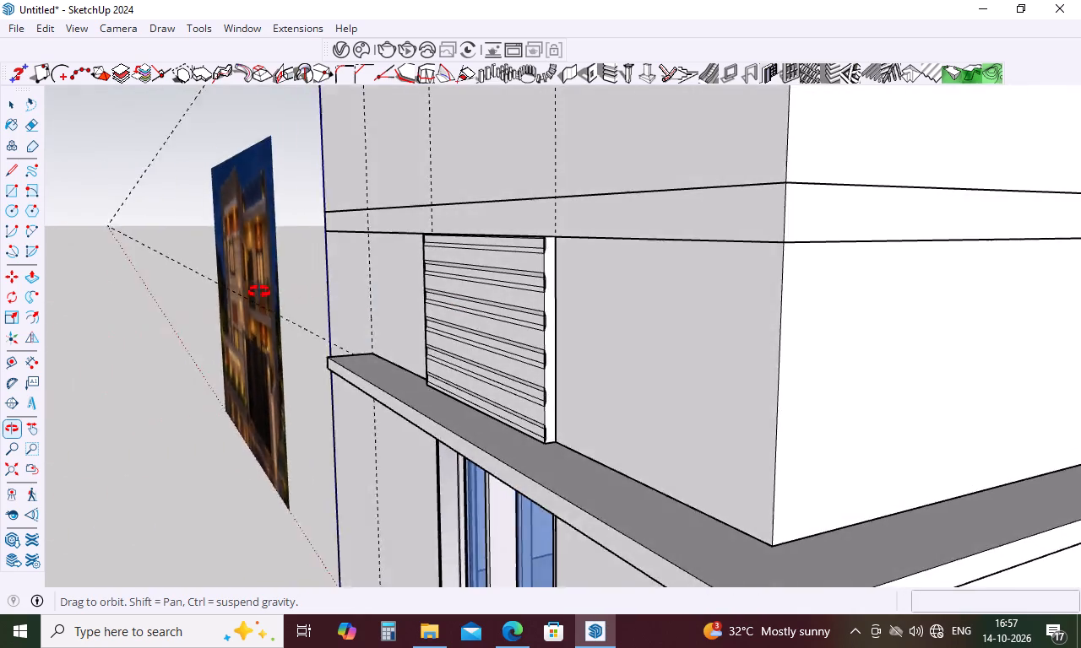
pyautogui.moveTo(259, 292); pyautogui.dragTo(515, 318, button='middle')
pyautogui.scroll(9, 519, 324)
pyautogui.moveTo(570, 311); pyautogui.dragTo(644, 199, button='middle')
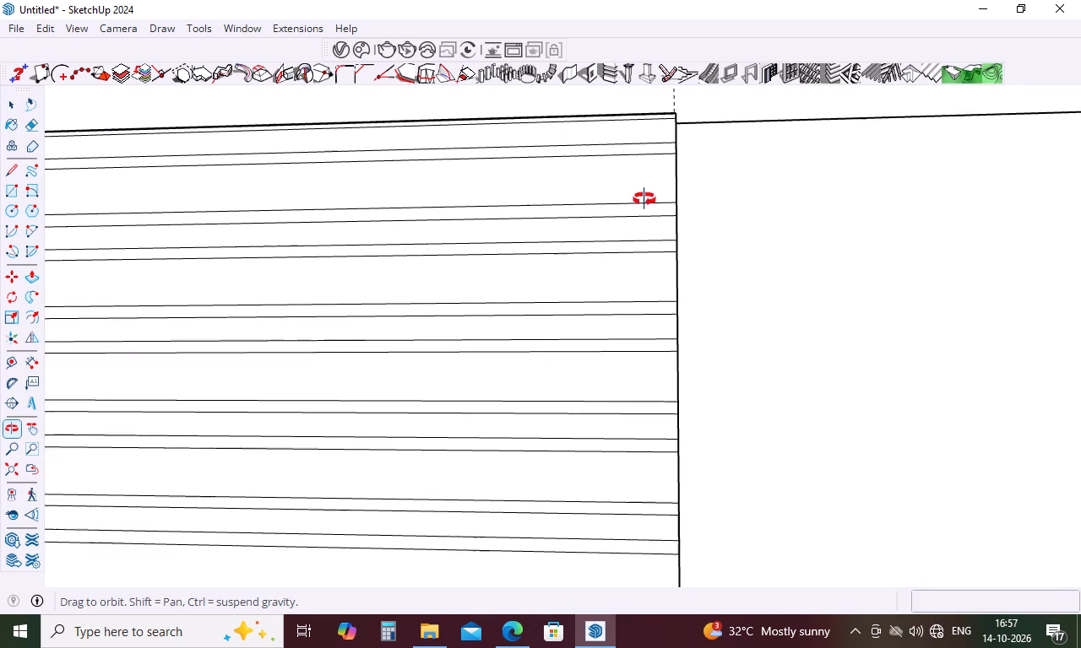
pyautogui.moveTo(644, 199); pyautogui.dragTo(649, 191, button='middle')
pyautogui.scroll(14, 639, 289)
pyautogui.moveTo(652, 306); pyautogui.dragTo(689, 227, button='middle')
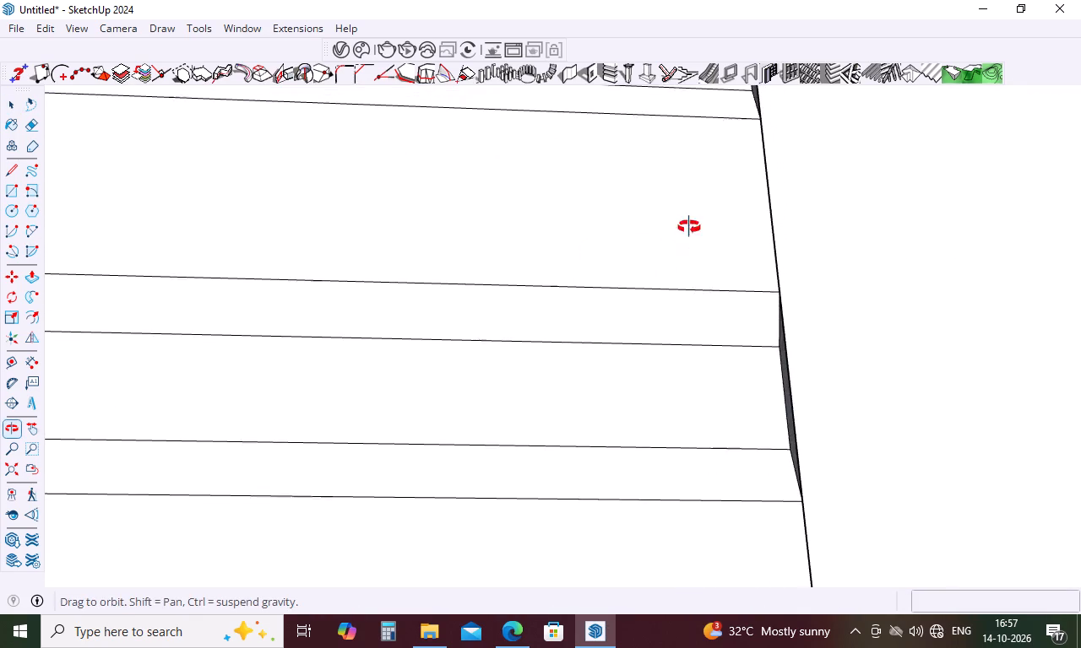
pyautogui.moveTo(689, 227); pyautogui.dragTo(710, 179, button='middle')
pyautogui.scroll(2, 747, 379)
pyautogui.moveTo(749, 379); pyautogui.dragTo(1007, 402, button='middle')
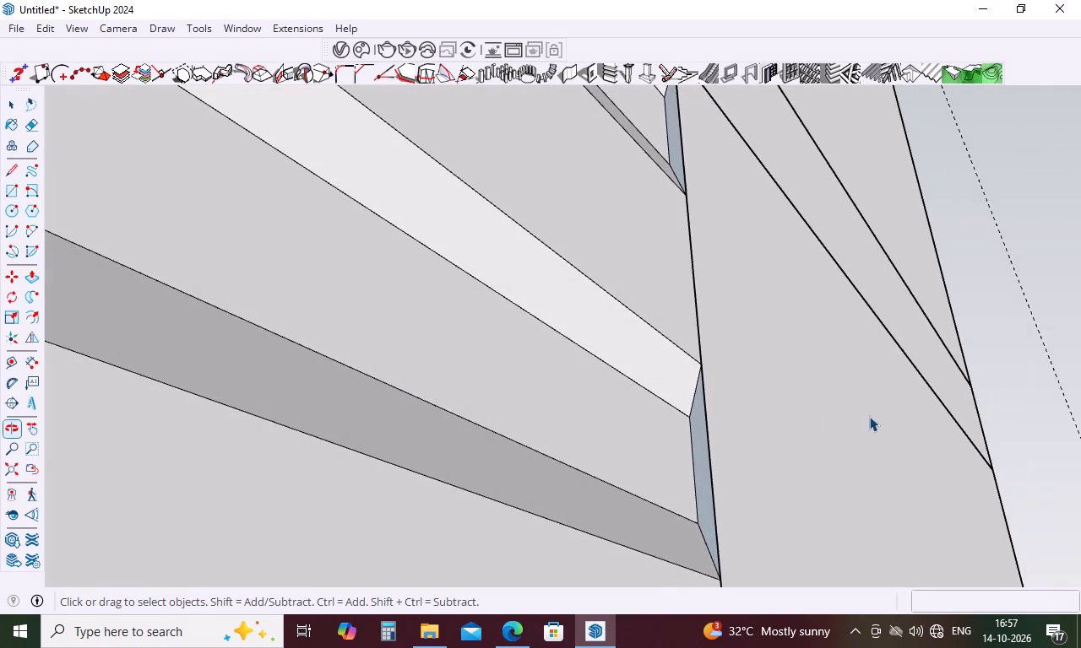
pyautogui.scroll(-15, 758, 398)
pyautogui.moveTo(768, 358); pyautogui.dragTo(526, 510, button='middle')
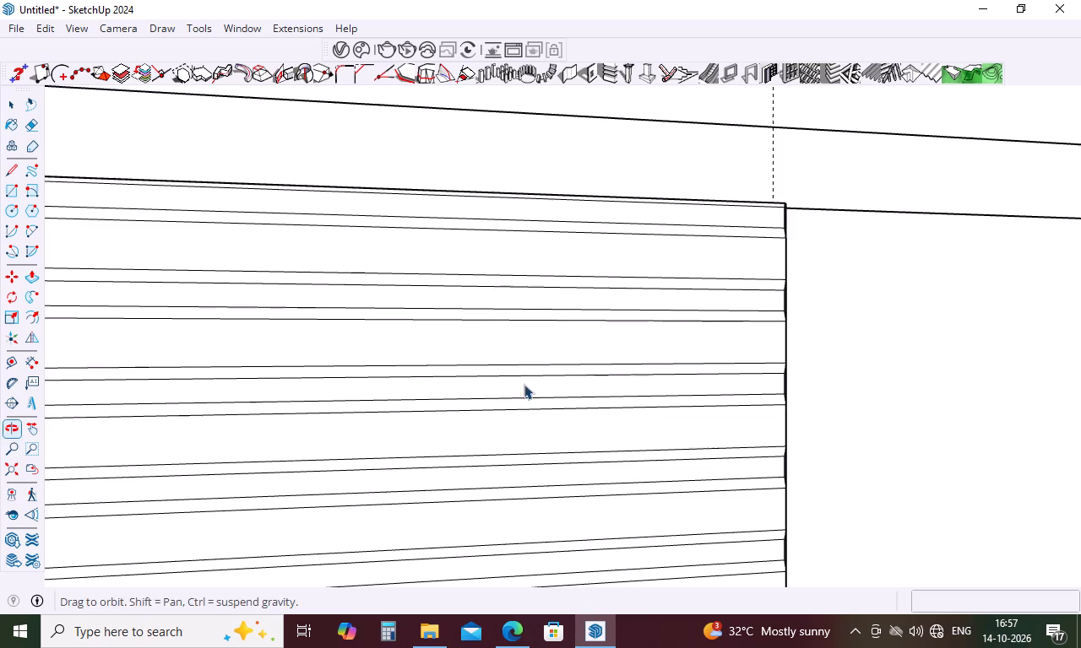
pyautogui.scroll(-10, 526, 376)
pyautogui.moveTo(530, 374); pyautogui.dragTo(421, 462, button='middle')
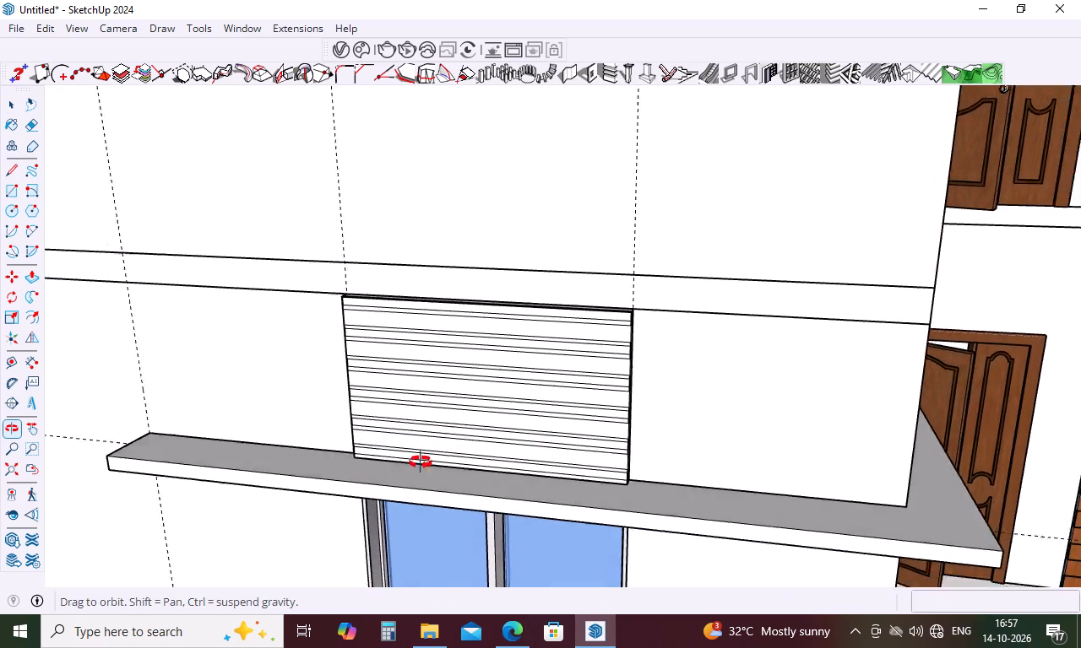
pyautogui.moveTo(421, 462); pyautogui.dragTo(465, 453, button='middle')
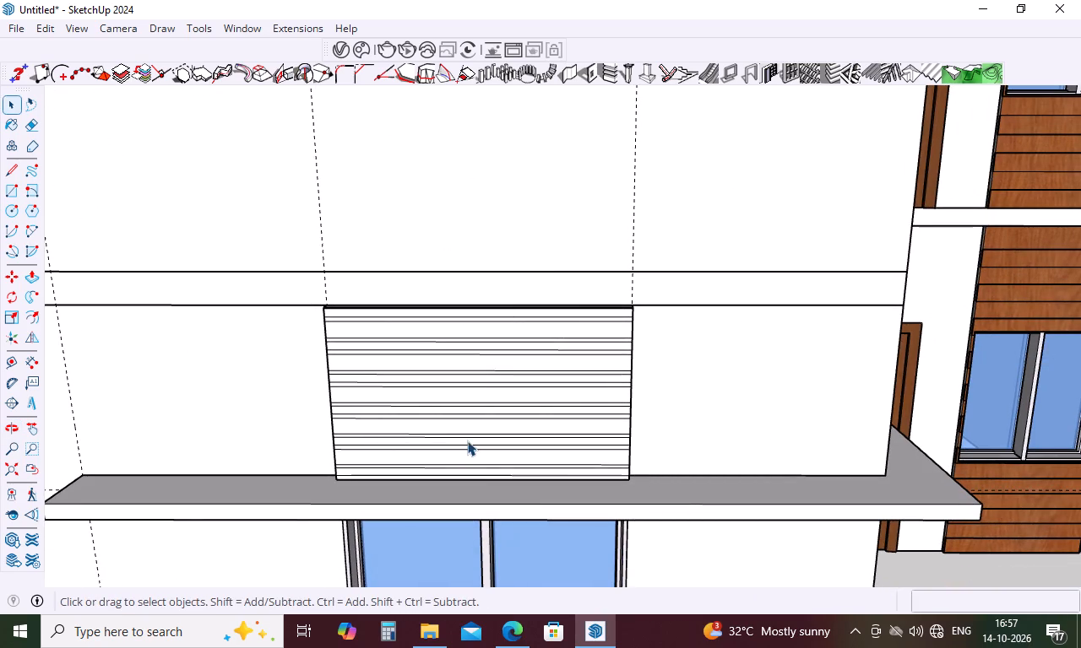
pyautogui.scroll(-4, 466, 421)
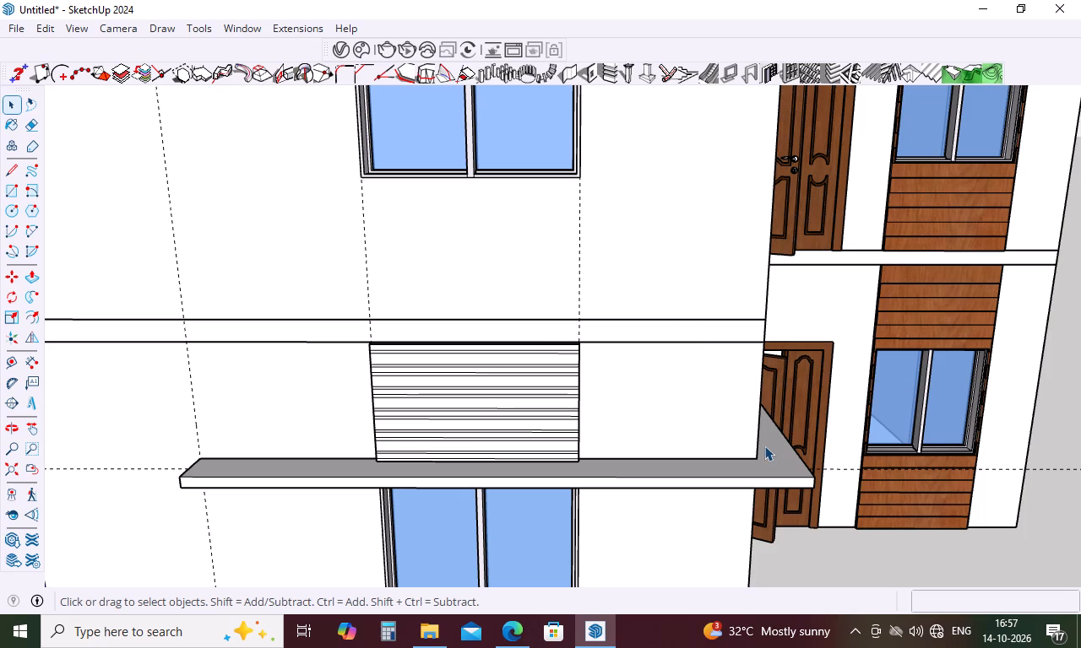
# Paint the lower boards and groove faces of the panel with Wood Cherry Original from the Wood materials.
pyautogui.press('b')
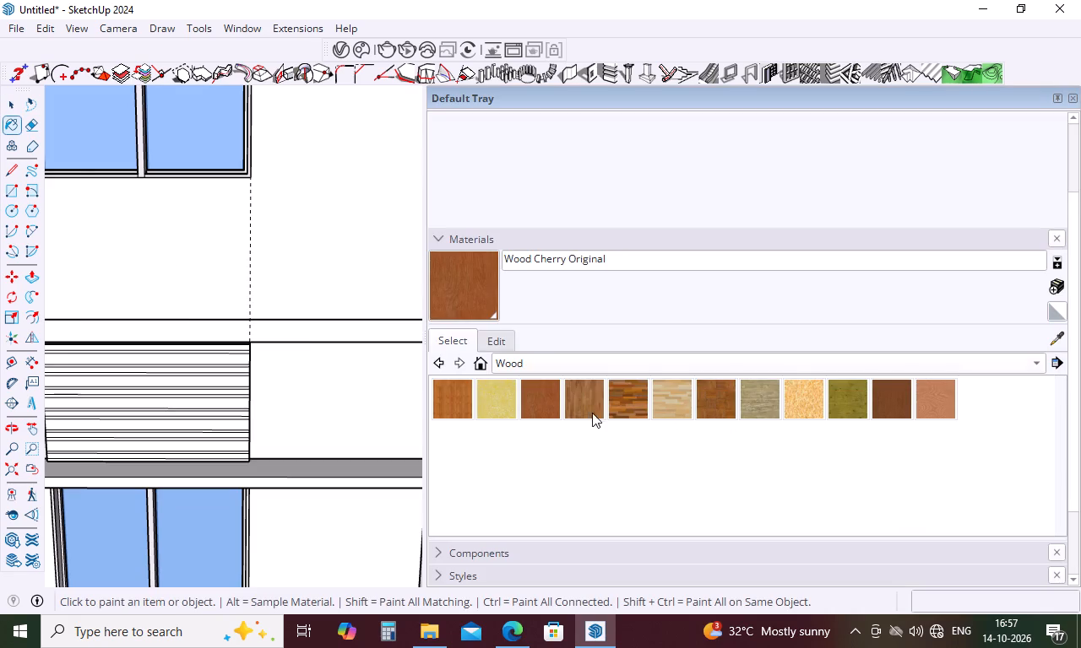
pyautogui.click(537, 395)
pyautogui.scroll(2, 188, 457)
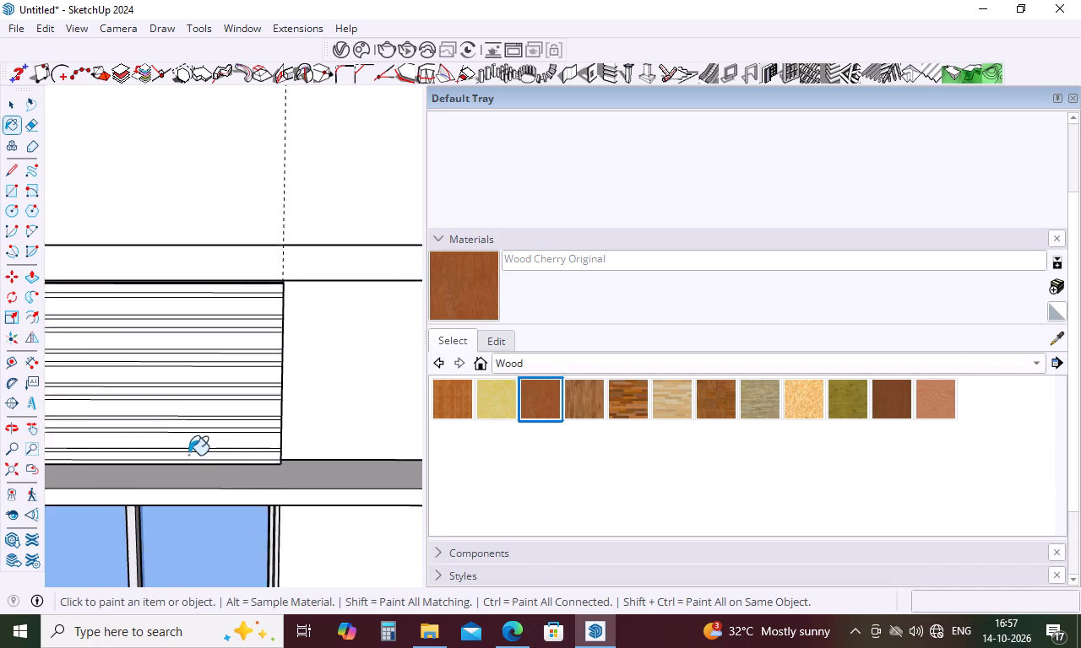
pyautogui.scroll(14, 188, 455)
pyautogui.click(247, 486)
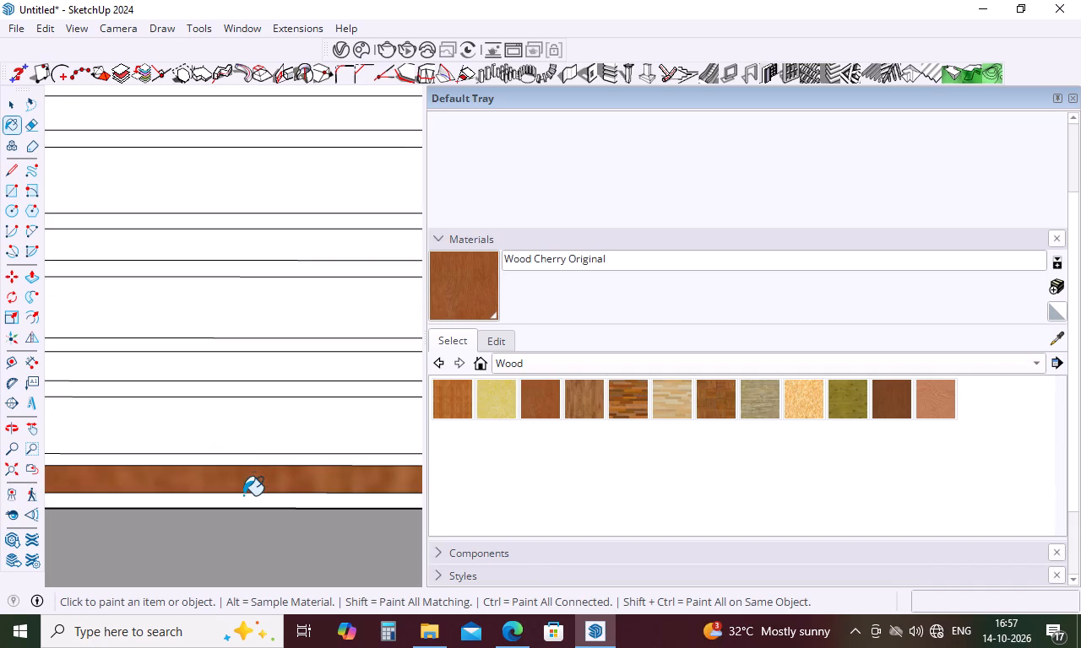
pyautogui.click(243, 495)
pyautogui.click(257, 460)
pyautogui.click(268, 437)
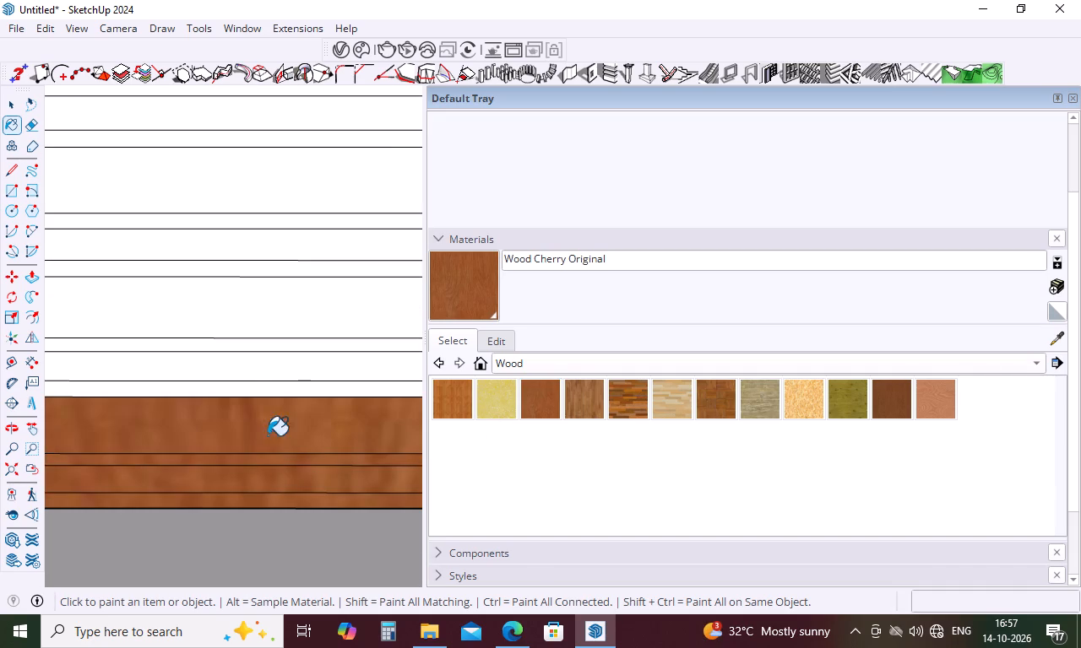
pyautogui.click(282, 392)
pyautogui.click(295, 370)
pyautogui.click(301, 352)
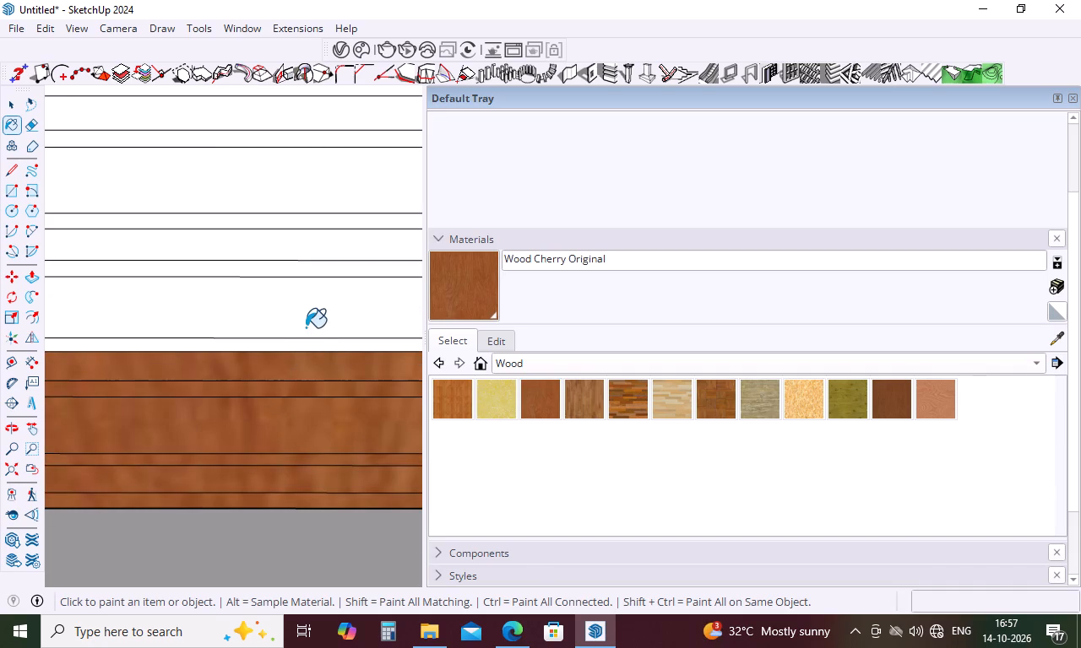
pyautogui.click(303, 338)
pyautogui.click(301, 339)
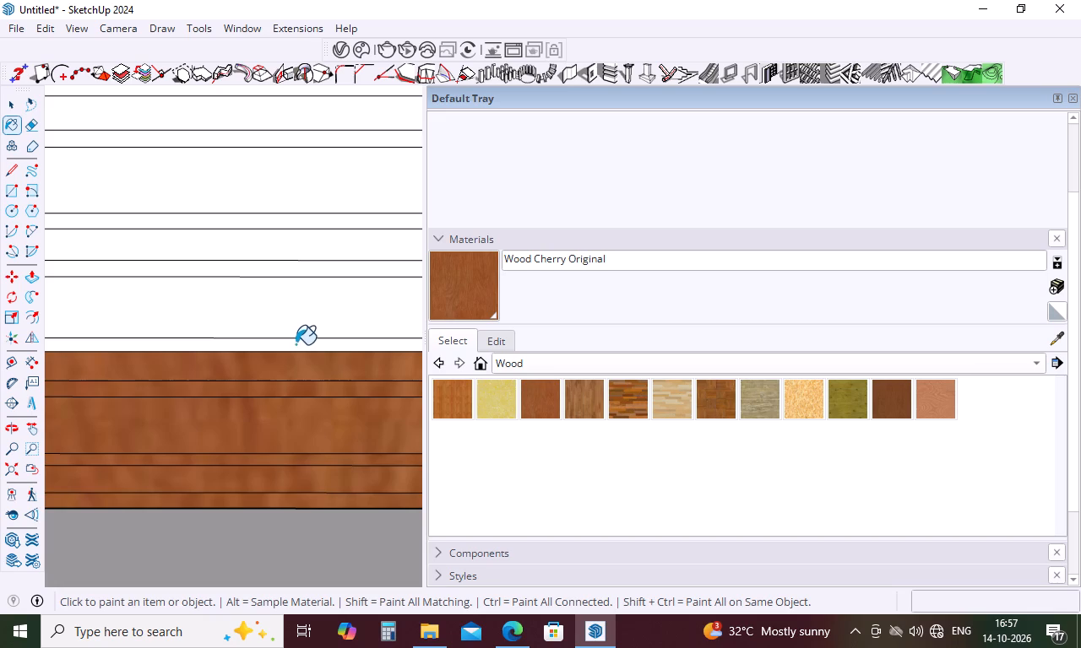
pyautogui.click(295, 345)
pyautogui.click(307, 324)
pyautogui.click(331, 268)
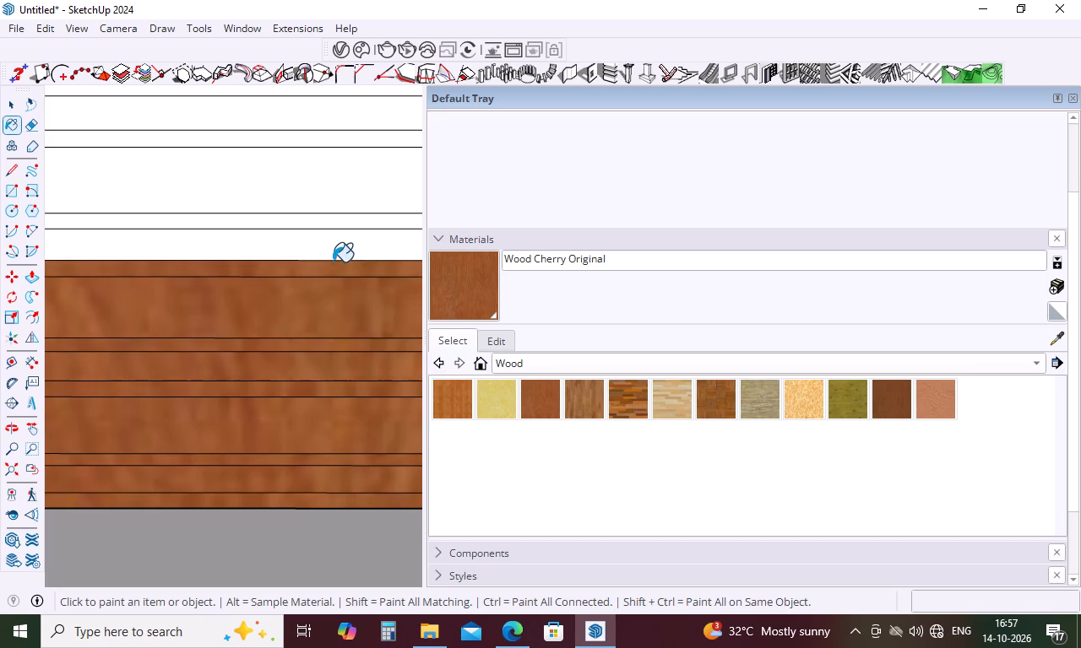
pyautogui.click(338, 254)
pyautogui.click(358, 219)
pyautogui.click(364, 190)
# Paint the remaining upper boards and groove faces of the panel with Wood Cherry Original.
pyautogui.scroll(-14, 325, 294)
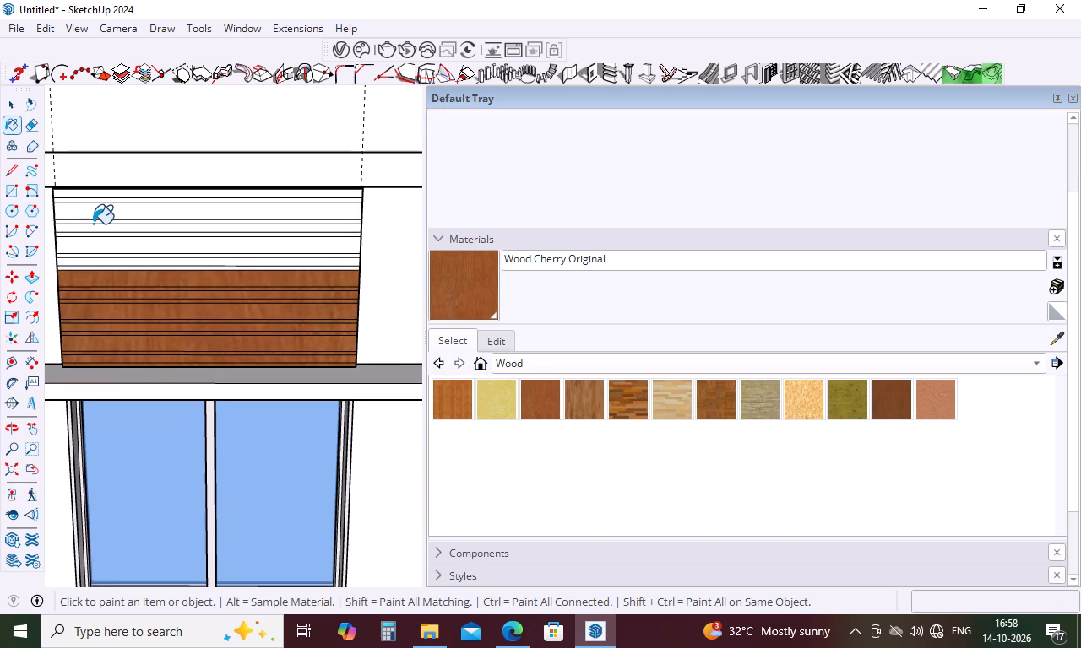
pyautogui.scroll(5, 93, 224)
pyautogui.click(147, 296)
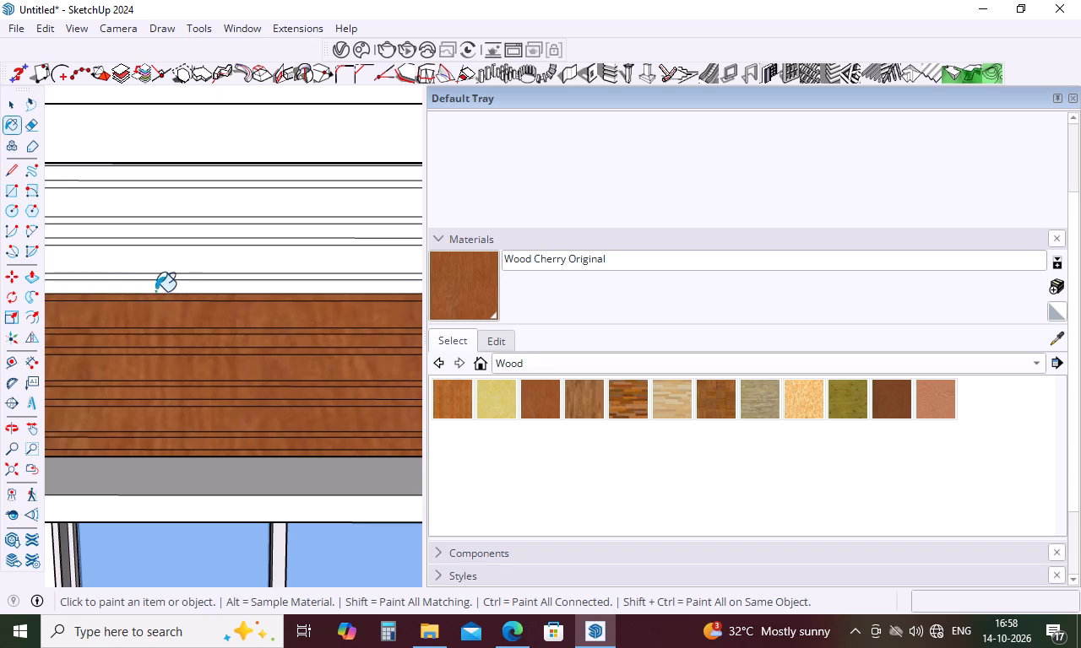
pyautogui.click(160, 287)
pyautogui.click(173, 274)
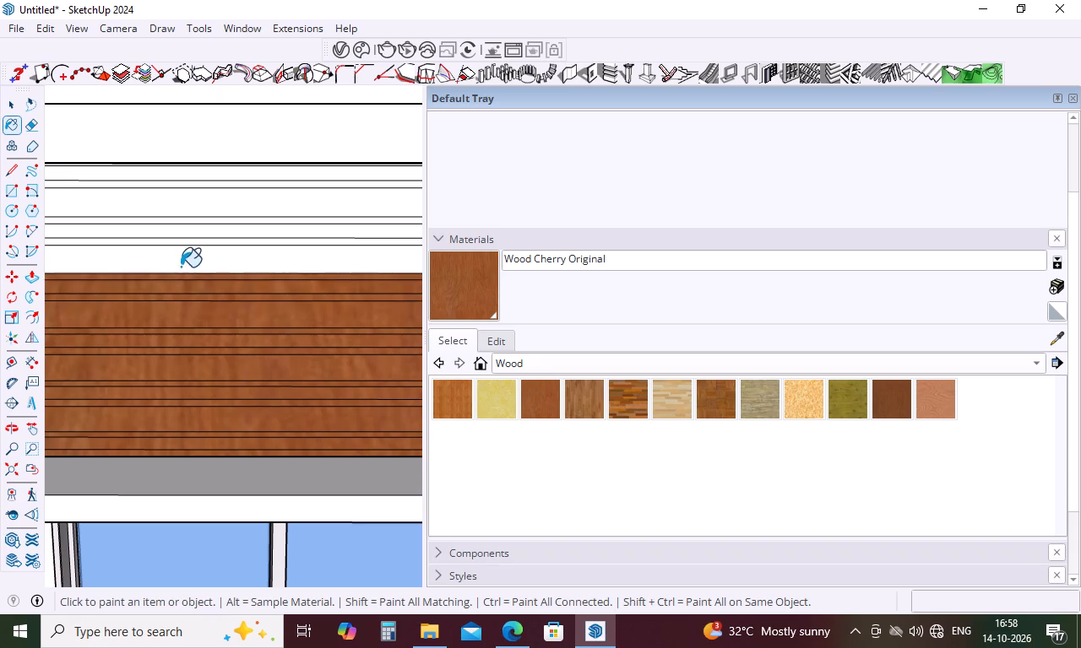
pyautogui.click(181, 267)
pyautogui.click(197, 235)
pyautogui.click(200, 242)
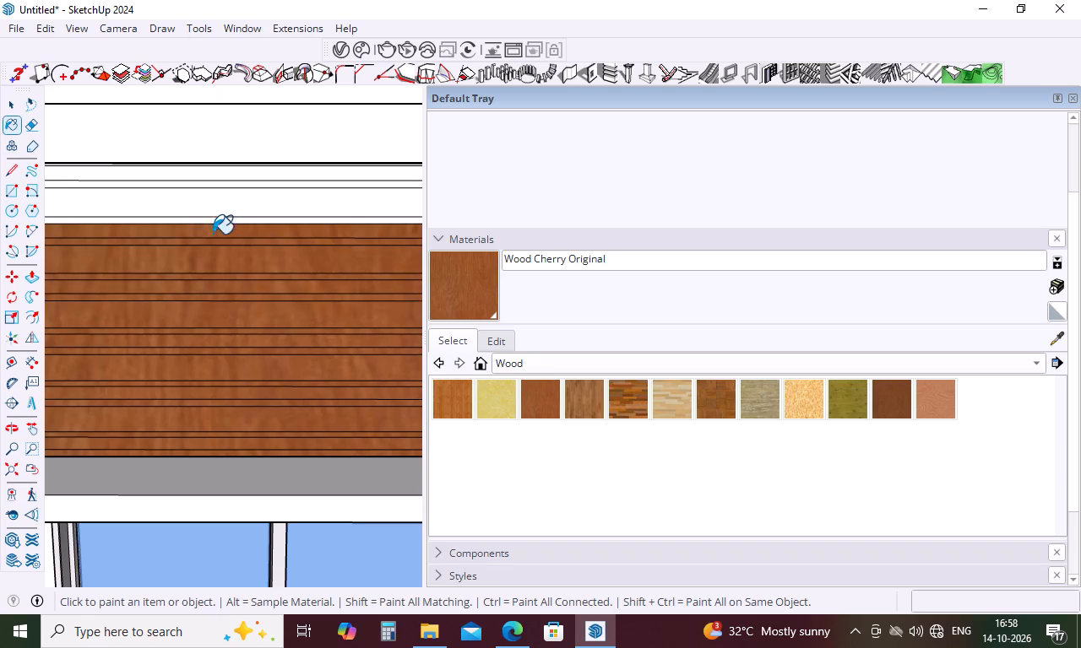
pyautogui.click(228, 219)
pyautogui.click(234, 211)
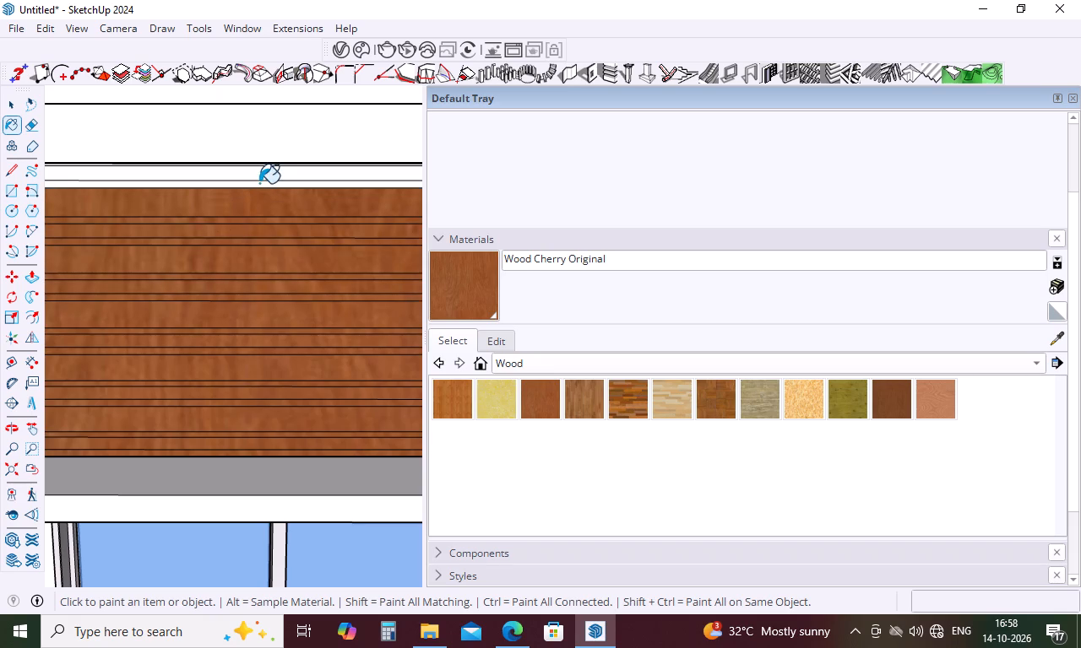
pyautogui.click(259, 183)
pyautogui.click(273, 174)
# Paint the panel's top edge and both side edges with Wood Cherry Original.
pyautogui.scroll(-9, 294, 228)
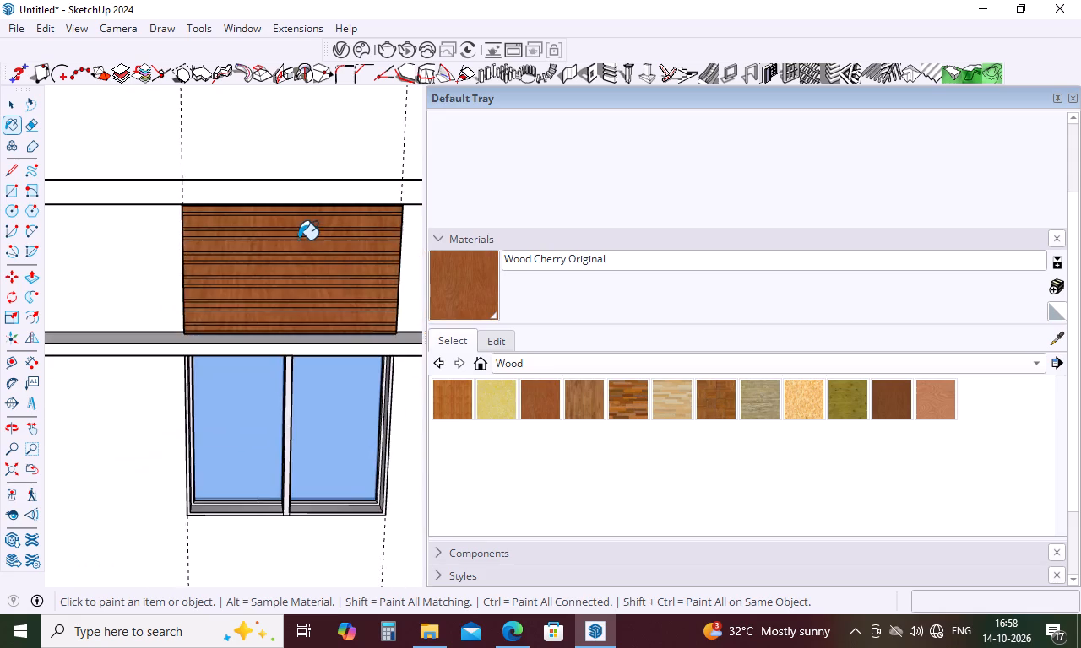
pyautogui.moveTo(288, 240); pyautogui.dragTo(171, 435, button='middle')
pyautogui.scroll(10, 329, 224)
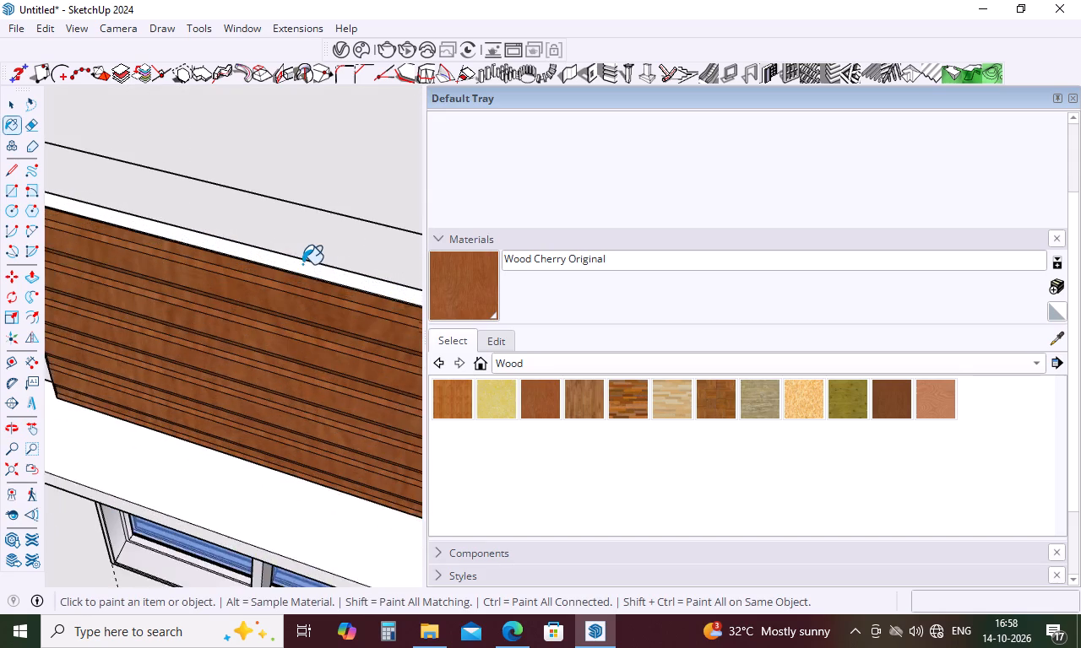
pyautogui.click(302, 264)
pyautogui.scroll(-5, 307, 274)
pyautogui.moveTo(296, 287); pyautogui.dragTo(567, 210, button='middle')
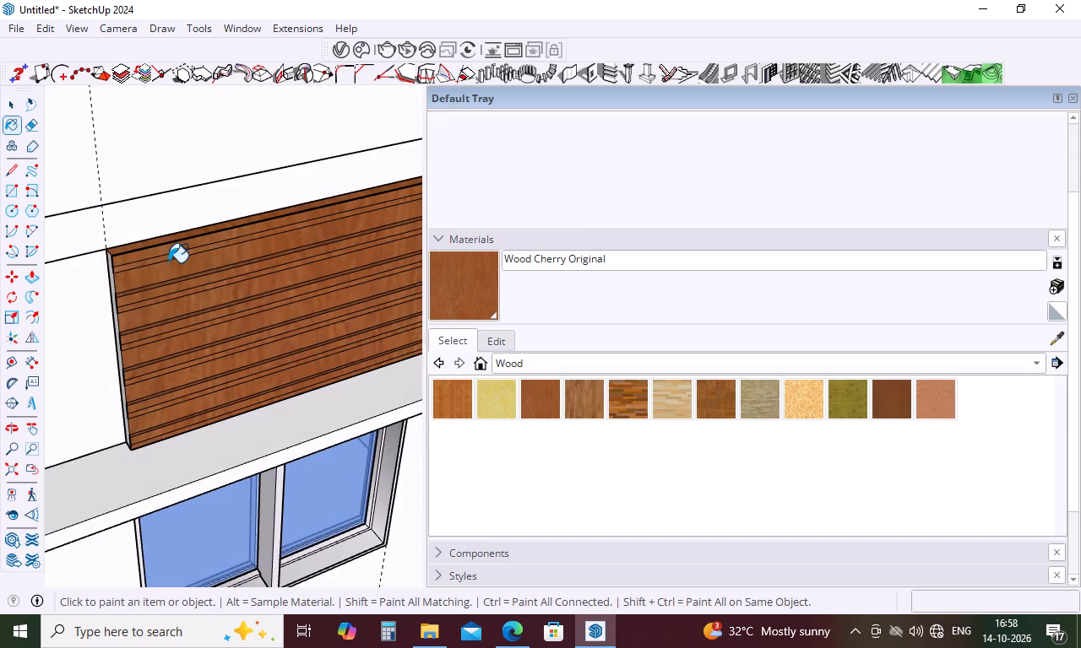
pyautogui.moveTo(135, 273); pyautogui.dragTo(309, 223, button='middle')
pyautogui.click(146, 295)
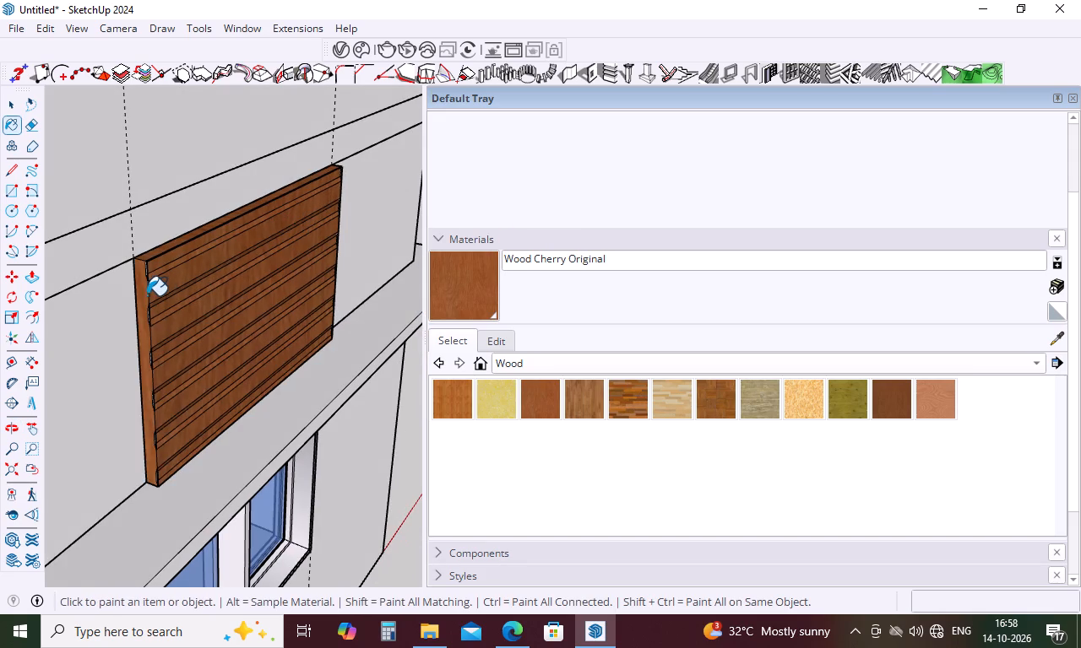
pyautogui.scroll(-5, 155, 294)
pyautogui.moveTo(197, 265); pyautogui.dragTo(0, 305, button='middle')
pyautogui.moveTo(327, 305); pyautogui.dragTo(48, 343, button='middle')
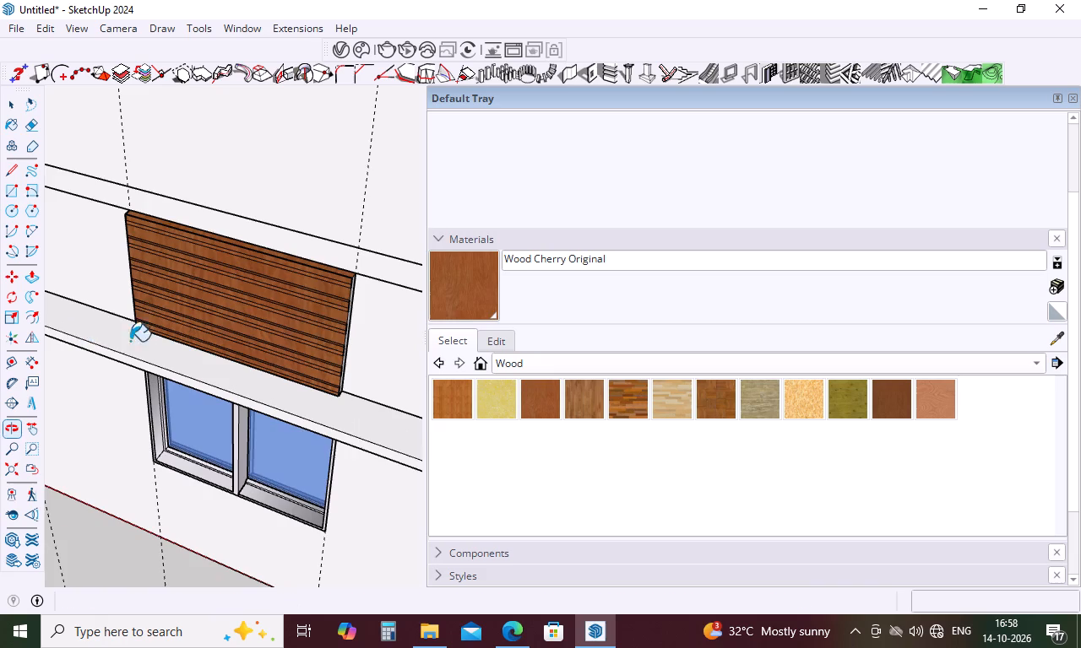
pyautogui.scroll(10, 344, 314)
pyautogui.click(347, 310)
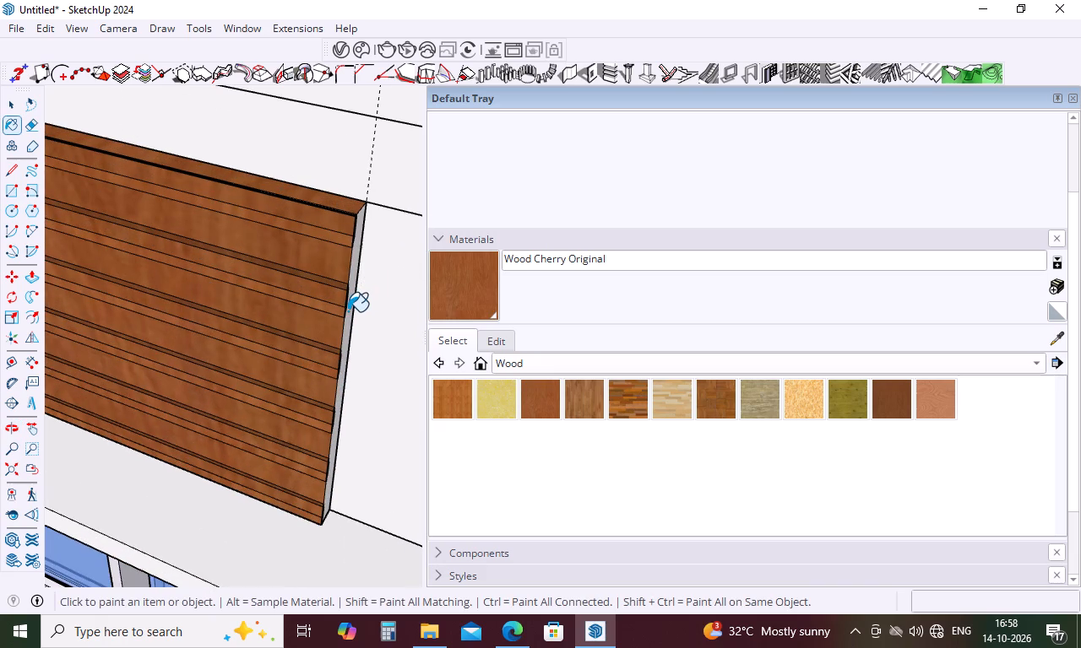
pyautogui.click(351, 311)
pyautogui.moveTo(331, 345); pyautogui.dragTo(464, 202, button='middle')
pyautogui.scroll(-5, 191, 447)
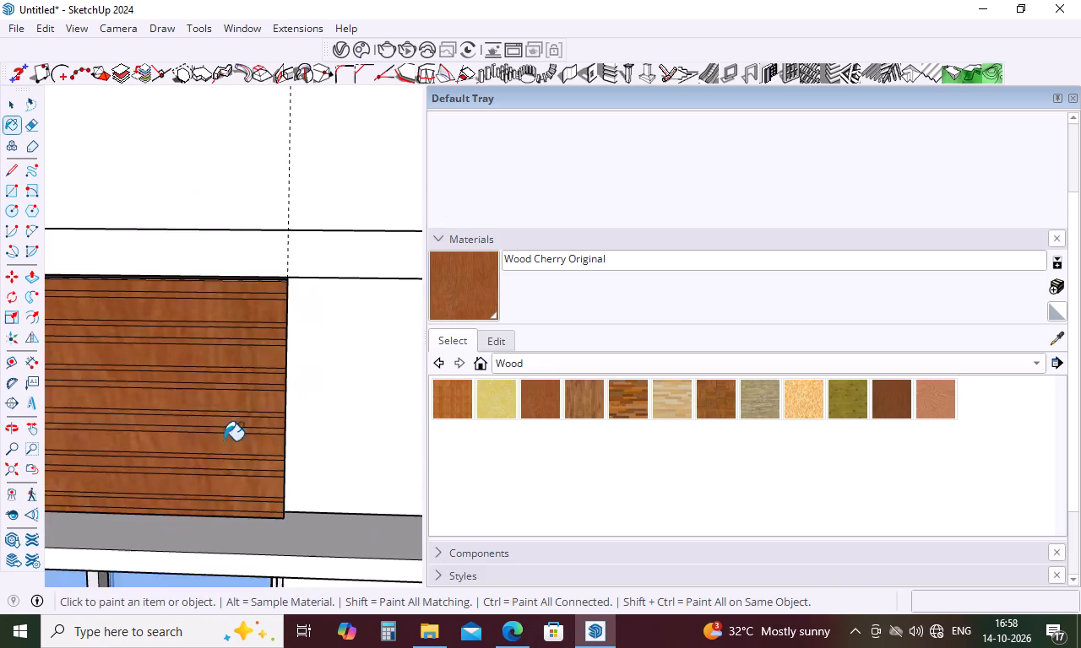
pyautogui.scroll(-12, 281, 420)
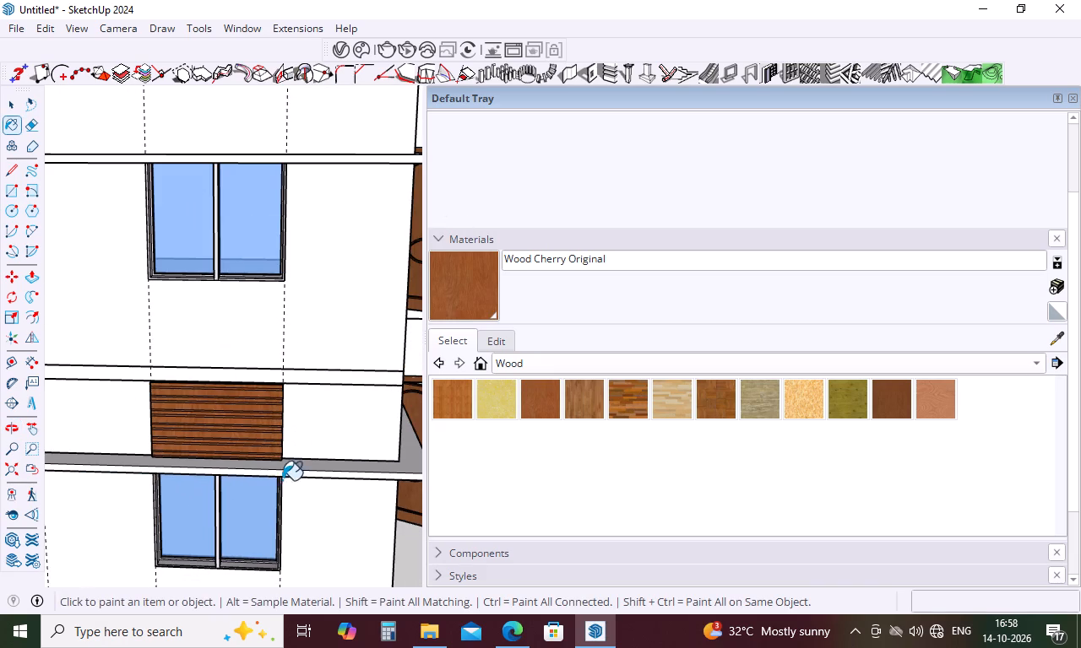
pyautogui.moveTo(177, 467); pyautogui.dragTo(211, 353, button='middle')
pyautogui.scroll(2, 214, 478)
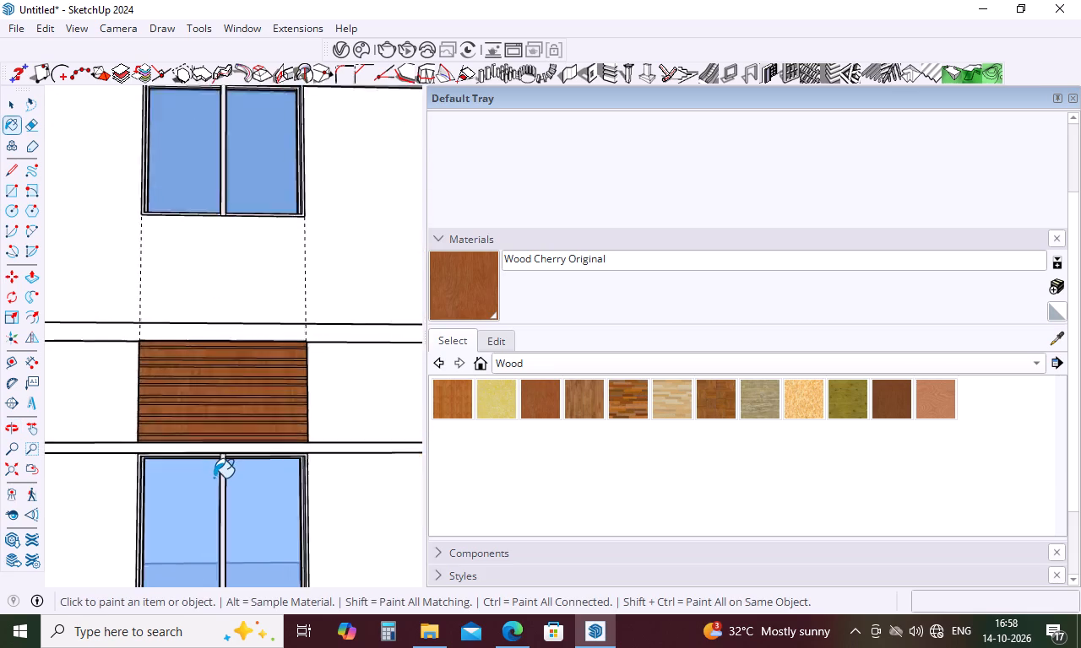
# Inspect the painted panel's boards, grooves, and top and bottom edges up close for complete wood coverage.
pyautogui.scroll(12, 214, 478)
pyautogui.scroll(5, 245, 408)
pyautogui.moveTo(252, 349); pyautogui.dragTo(290, 272, button='middle')
pyautogui.moveTo(290, 272); pyautogui.dragTo(272, 359, button='middle')
pyautogui.scroll(4, 271, 359)
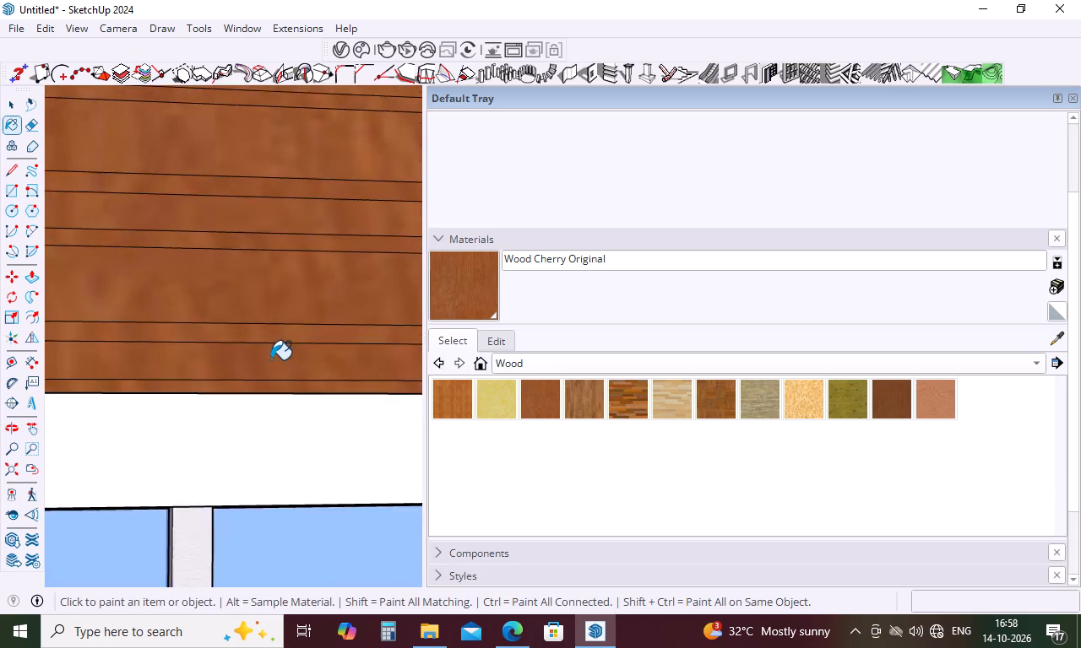
pyautogui.scroll(9, 271, 359)
pyautogui.moveTo(271, 359); pyautogui.dragTo(258, 407, button='middle')
pyautogui.scroll(3, 270, 348)
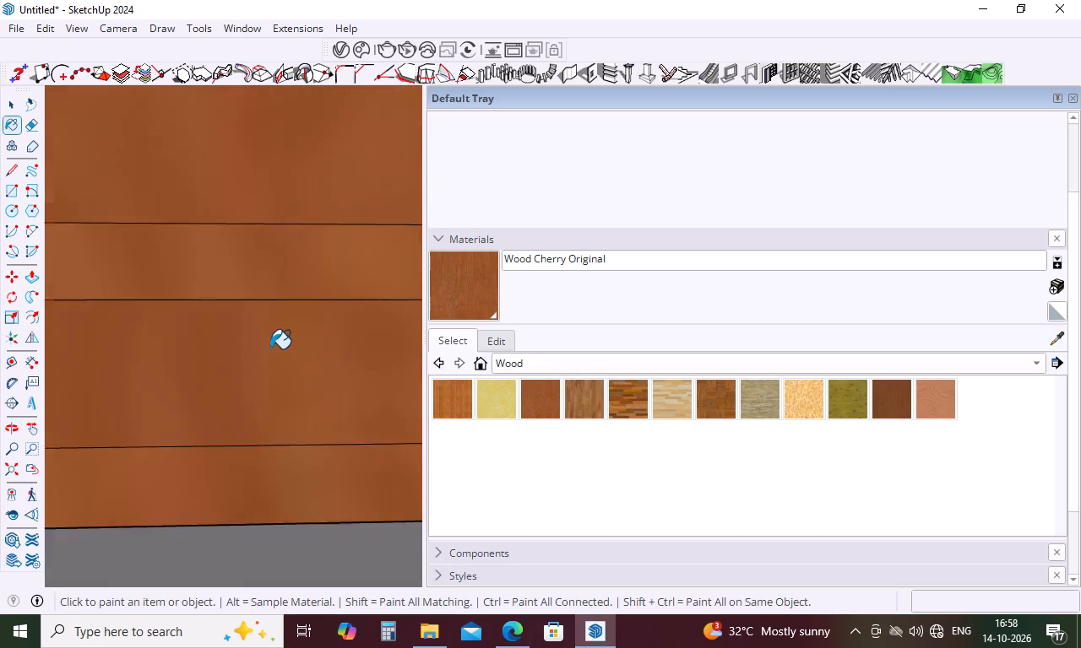
pyautogui.scroll(2, 270, 348)
pyautogui.moveTo(272, 347); pyautogui.dragTo(233, 485, button='middle')
pyautogui.moveTo(258, 327); pyautogui.dragTo(247, 422, button='middle')
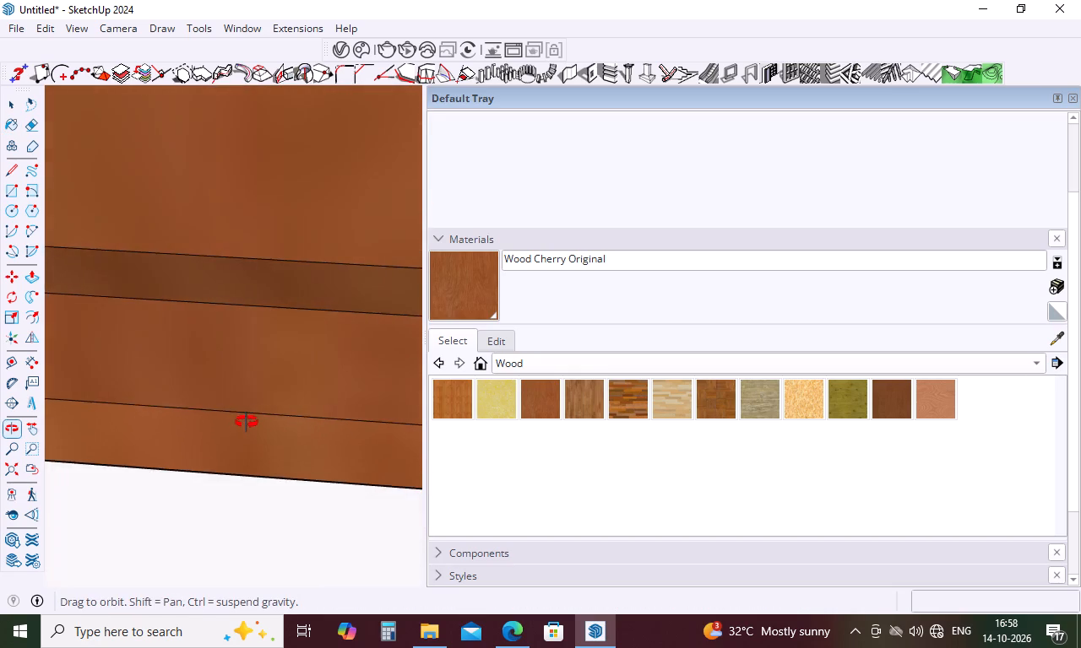
pyautogui.moveTo(247, 422); pyautogui.dragTo(345, 189, button='middle')
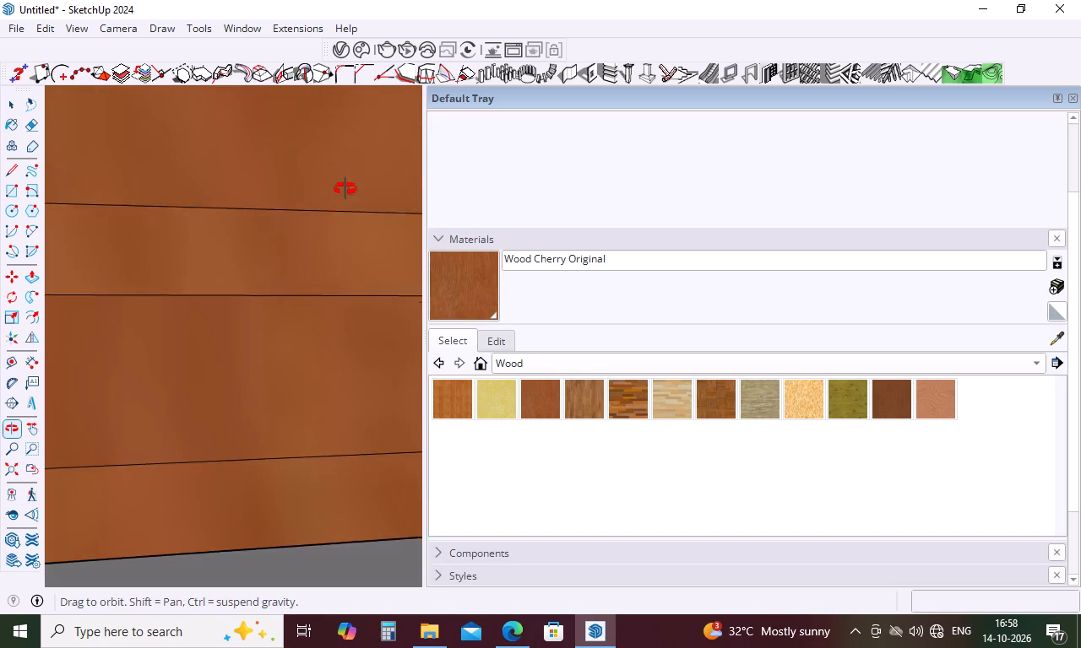
pyautogui.moveTo(345, 189); pyautogui.dragTo(317, 264, button='middle')
pyautogui.scroll(-10, 316, 267)
pyautogui.scroll(-11, 307, 295)
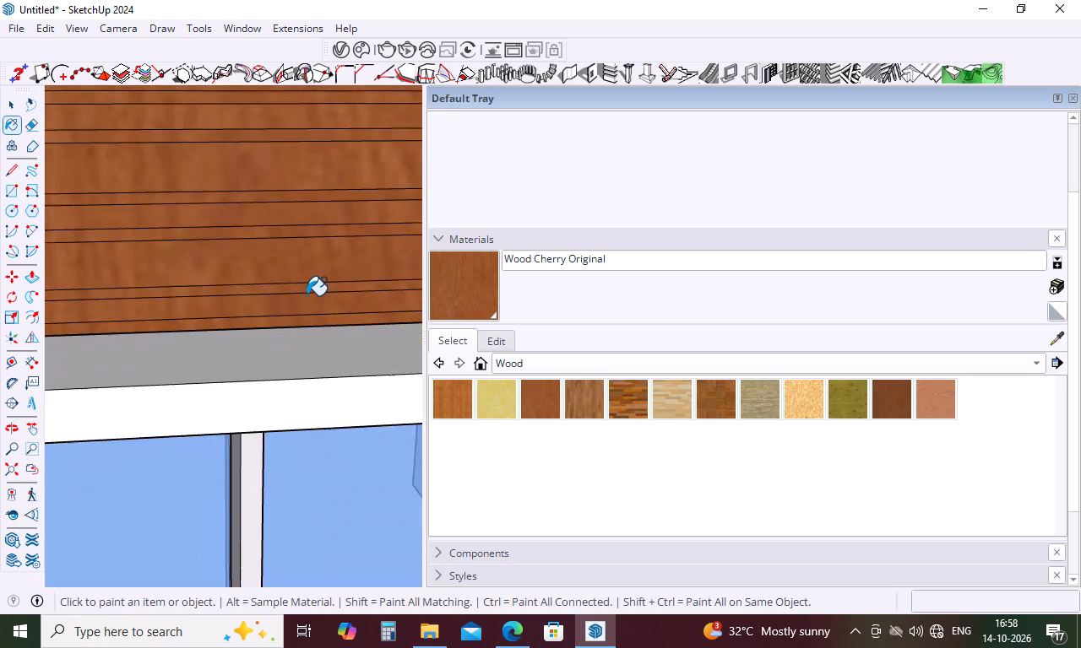
pyautogui.scroll(-15, 307, 295)
pyautogui.scroll(11, 292, 186)
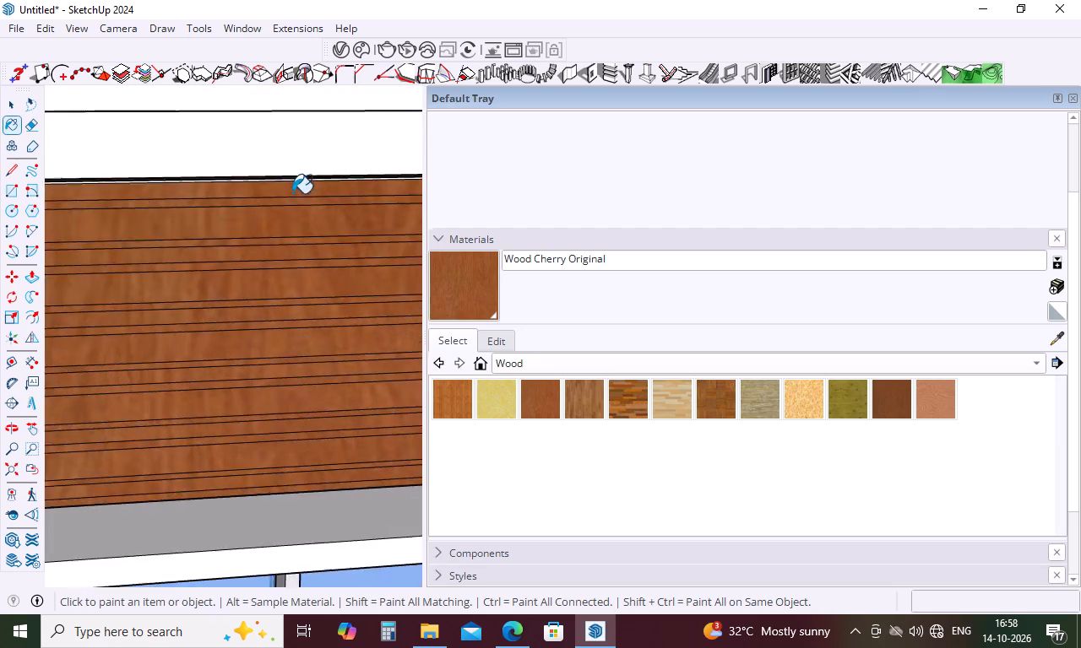
pyautogui.scroll(10, 292, 193)
pyautogui.moveTo(284, 300); pyautogui.dragTo(345, 119, button='middle')
pyautogui.moveTo(269, 295); pyautogui.dragTo(266, 288, button='middle')
pyautogui.scroll(-4, 265, 289)
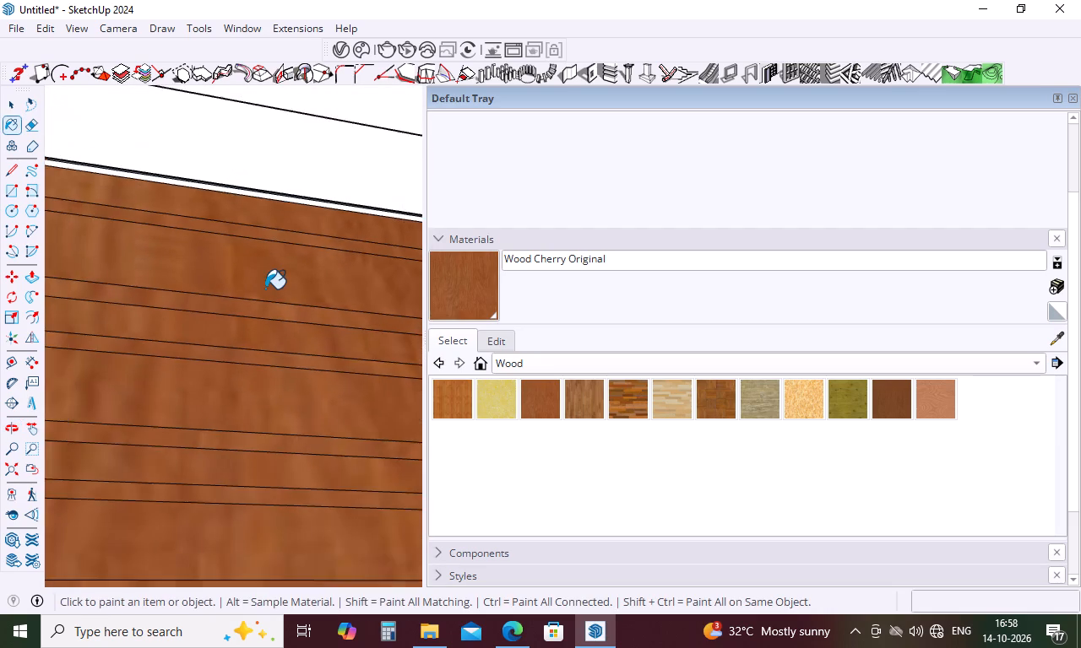
pyautogui.scroll(-13, 265, 289)
# Select all connected faces and edges of the painted grooved panel and make them a group.
pyautogui.press('space')
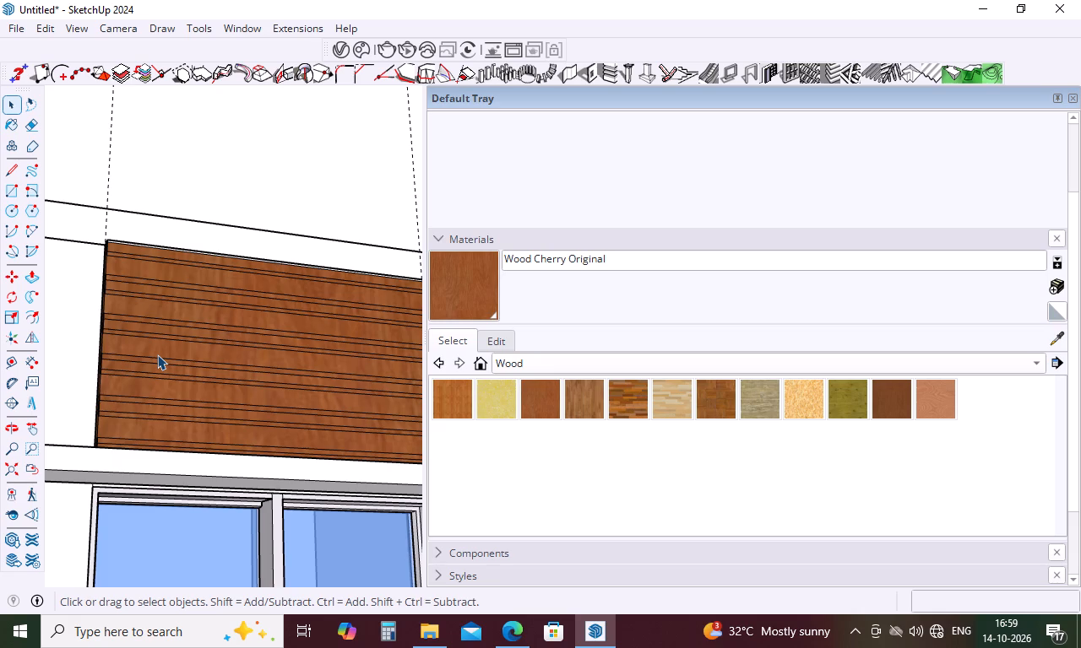
pyautogui.doubleClick(156, 359)
pyautogui.tripleClick(156, 359)
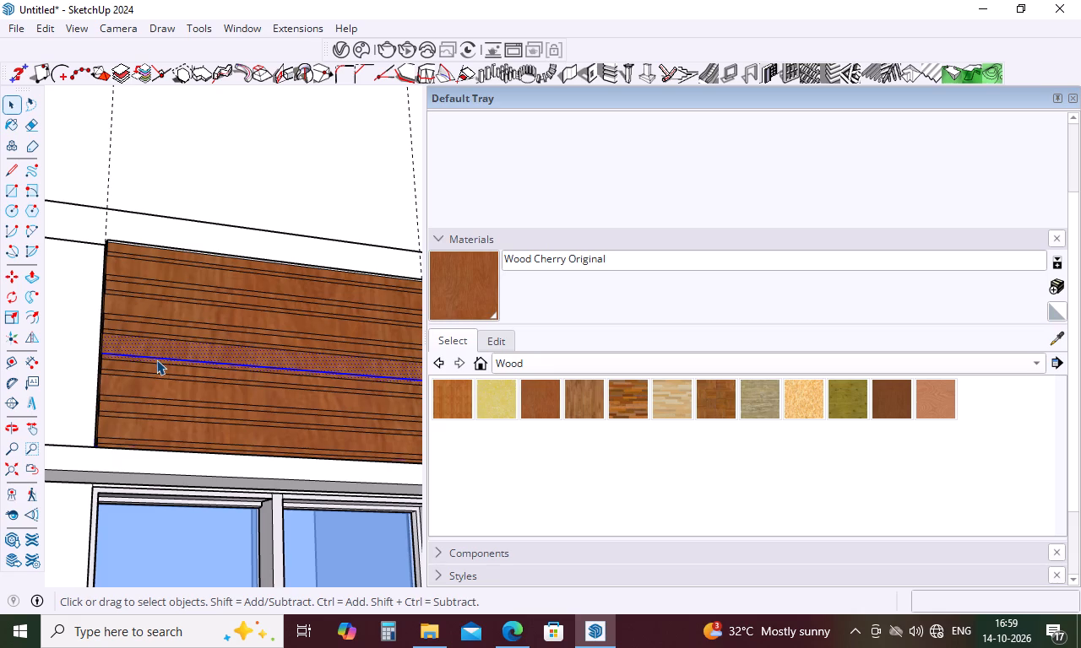
pyautogui.click(156, 359)
pyautogui.rightClick(156, 359)
pyautogui.click(241, 168)
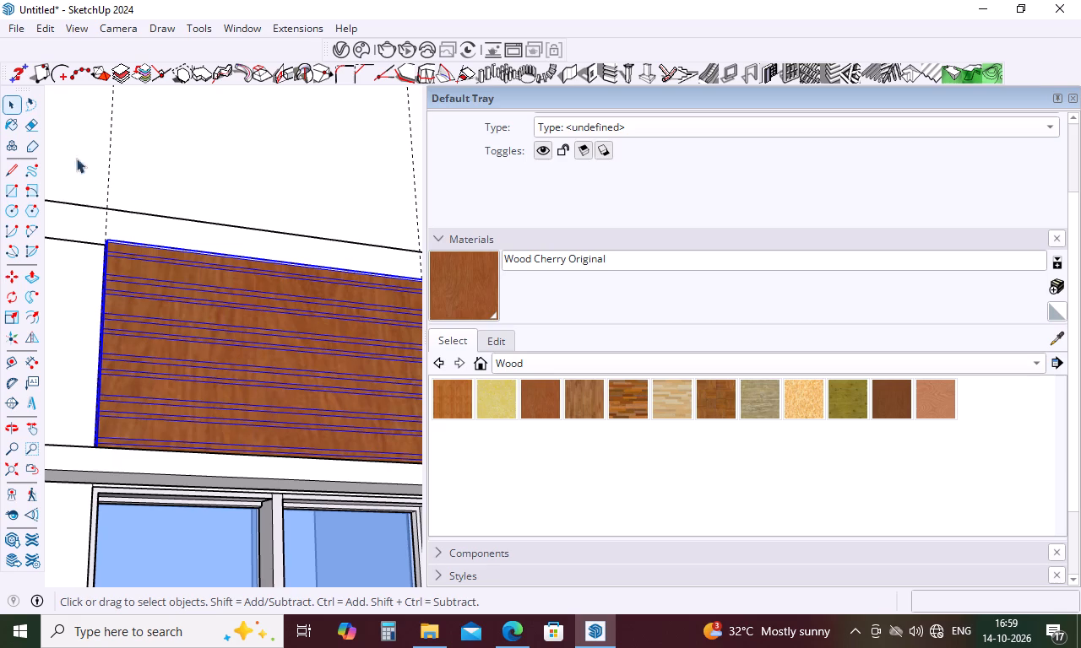
# Delete all guides in the model.
pyautogui.click(45, 29)
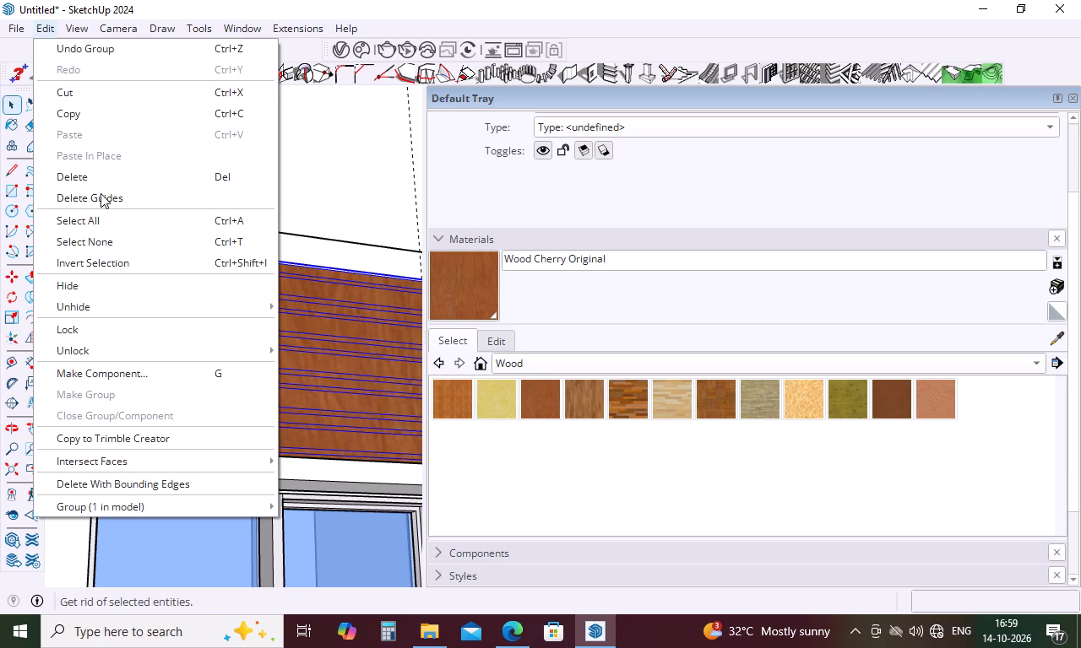
pyautogui.click(101, 197)
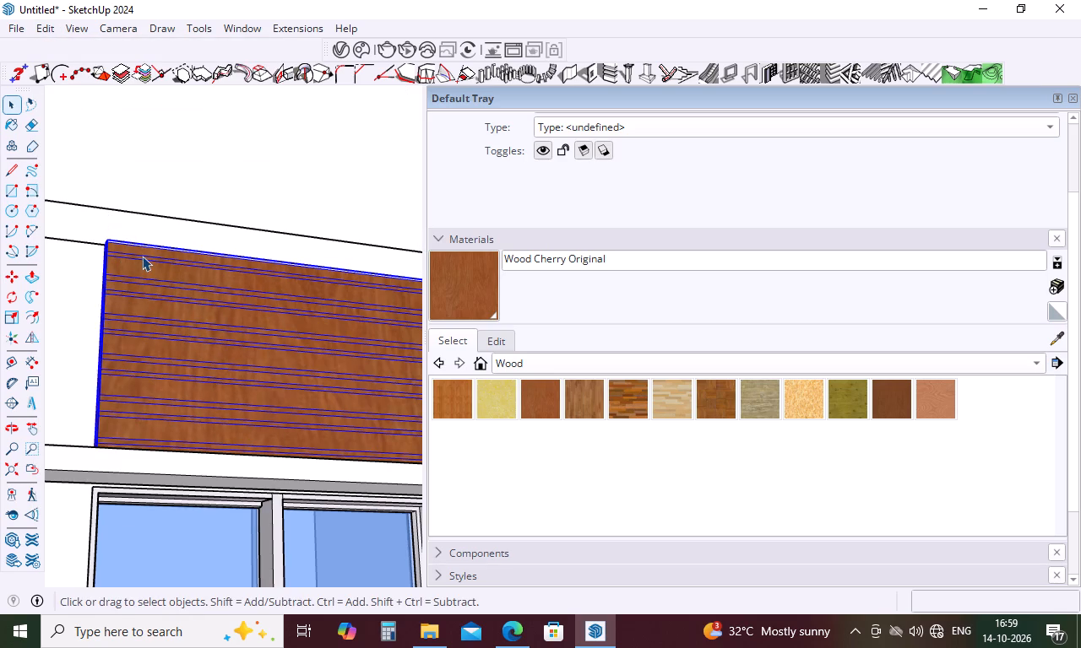
# Examine the panel's position relative to the upper and lower windows and canopies on the facade.
pyautogui.moveTo(144, 256); pyautogui.dragTo(22, 445, button='middle')
pyautogui.scroll(-5, 215, 395)
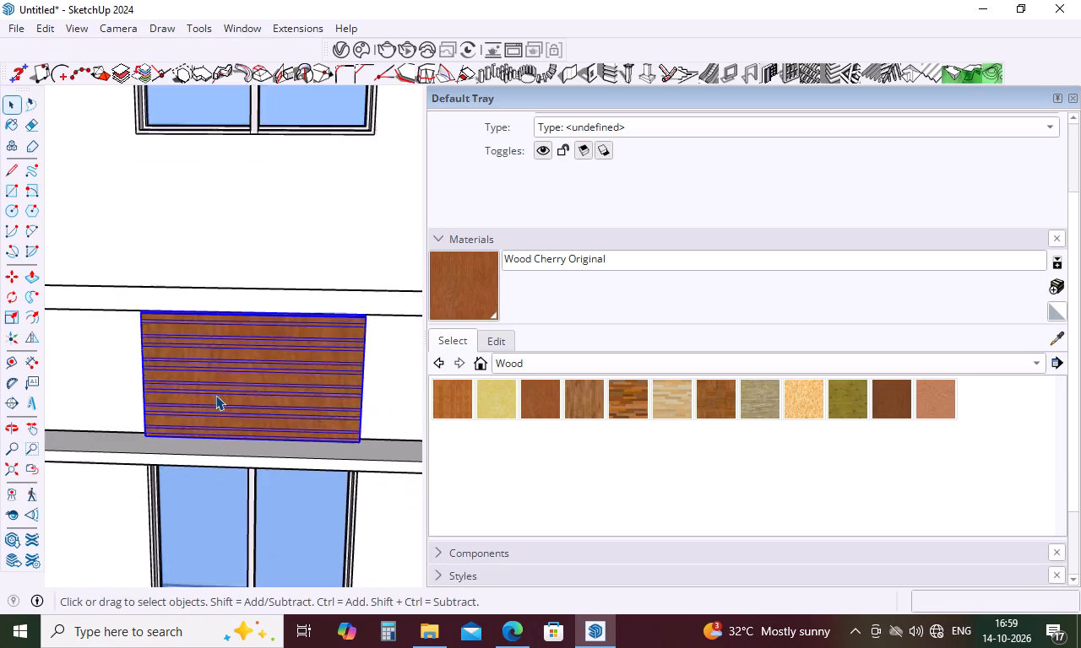
pyautogui.scroll(-10, 215, 395)
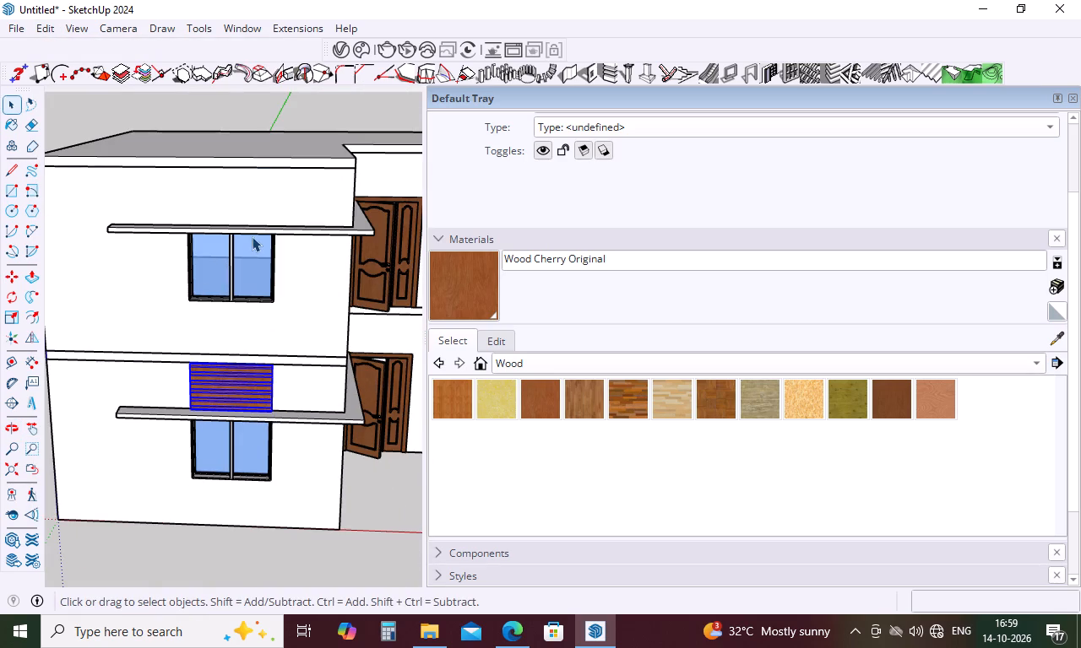
pyautogui.scroll(12, 252, 236)
pyautogui.scroll(-4, 253, 208)
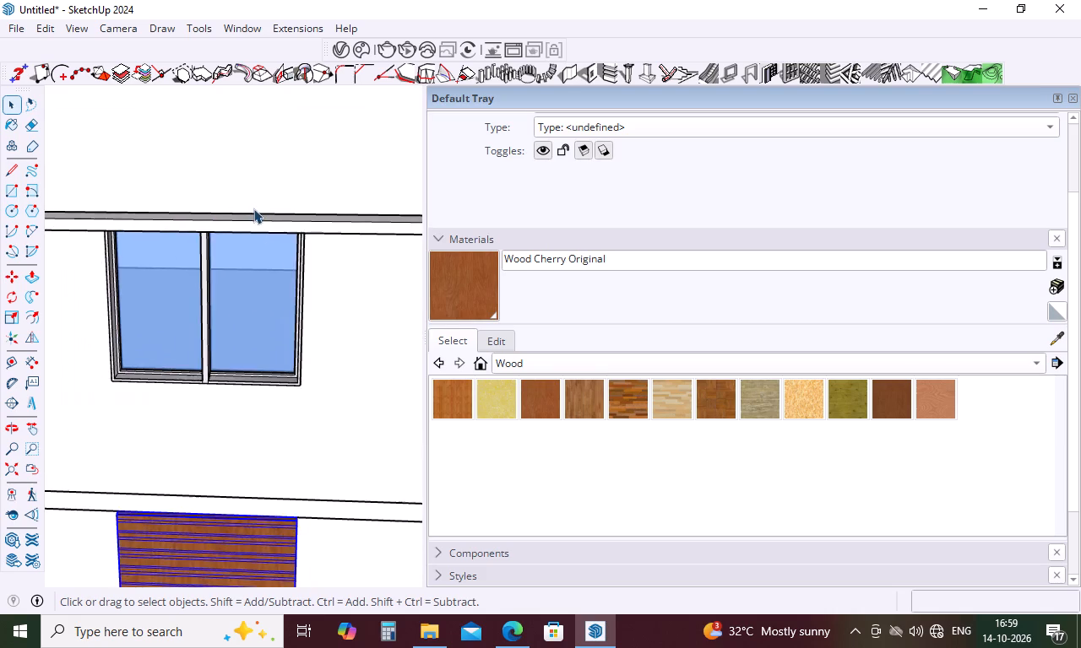
pyautogui.scroll(-4, 253, 208)
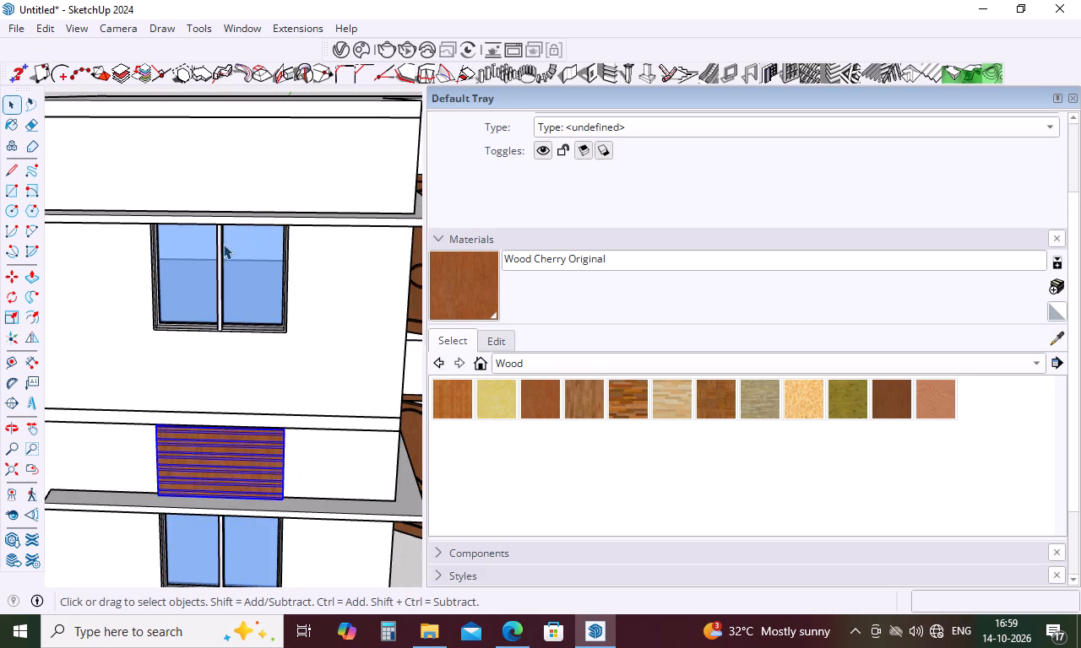
pyautogui.scroll(-8, 223, 244)
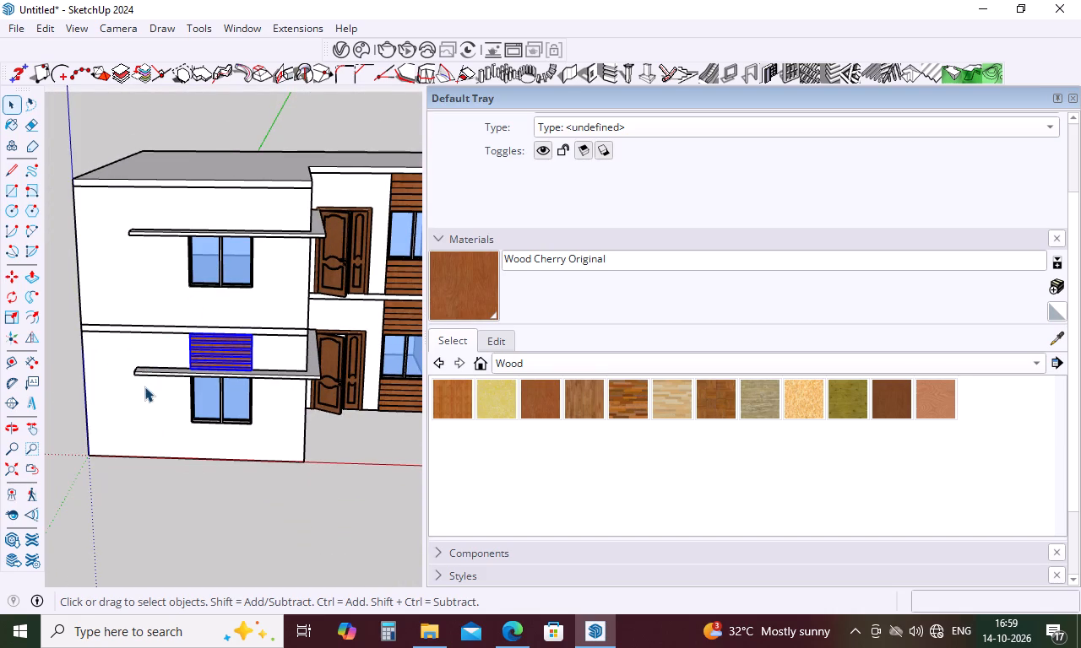
pyautogui.scroll(5, 140, 372)
pyautogui.scroll(-5, 184, 349)
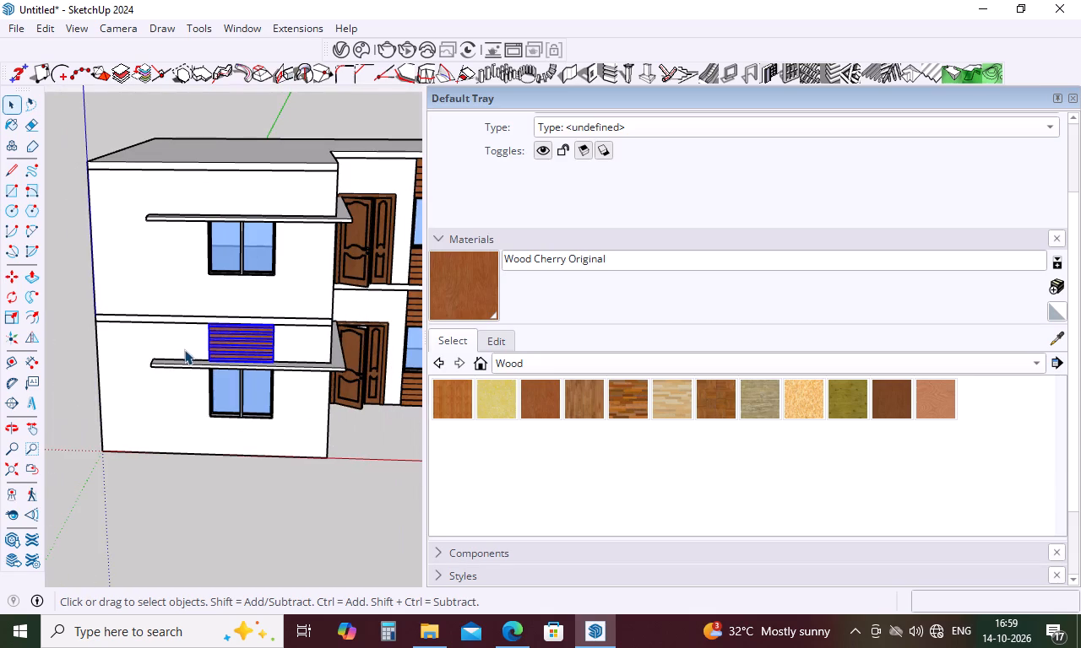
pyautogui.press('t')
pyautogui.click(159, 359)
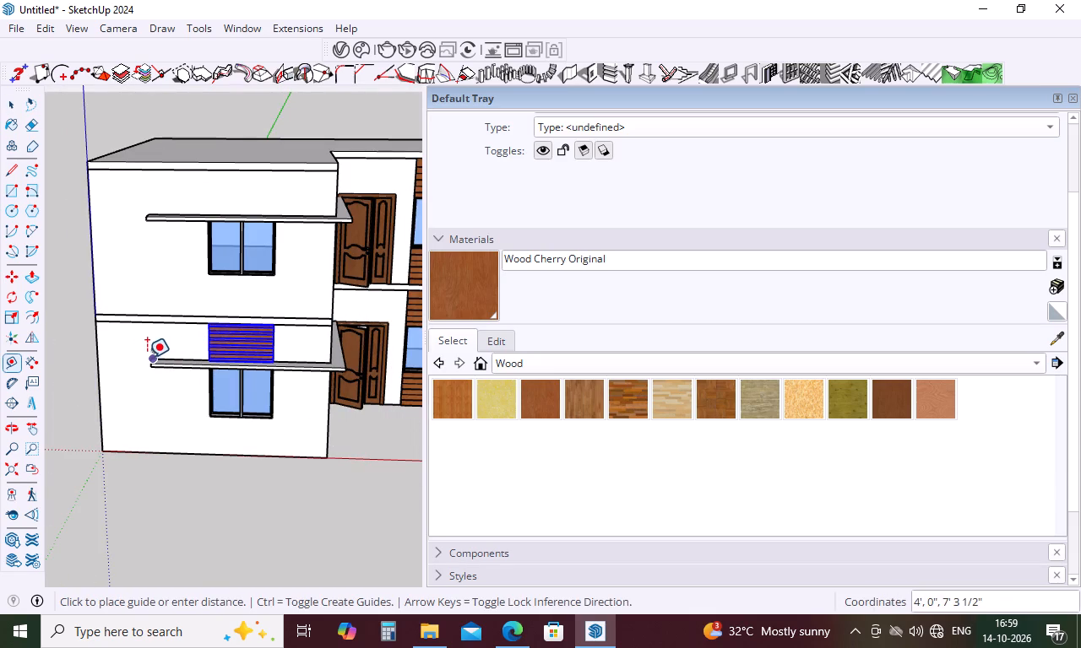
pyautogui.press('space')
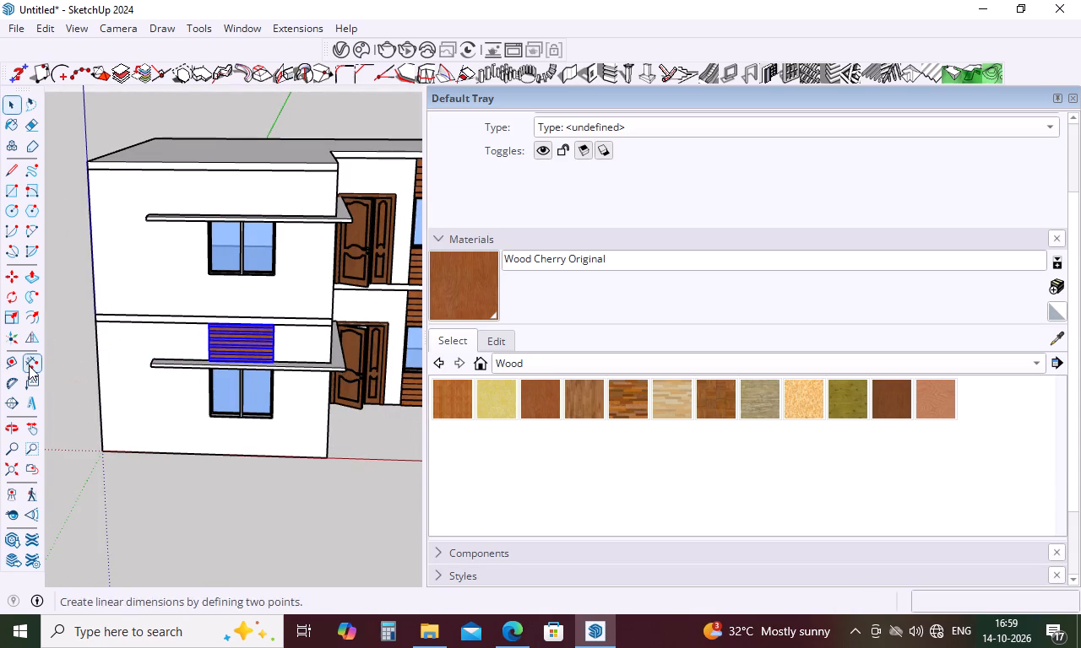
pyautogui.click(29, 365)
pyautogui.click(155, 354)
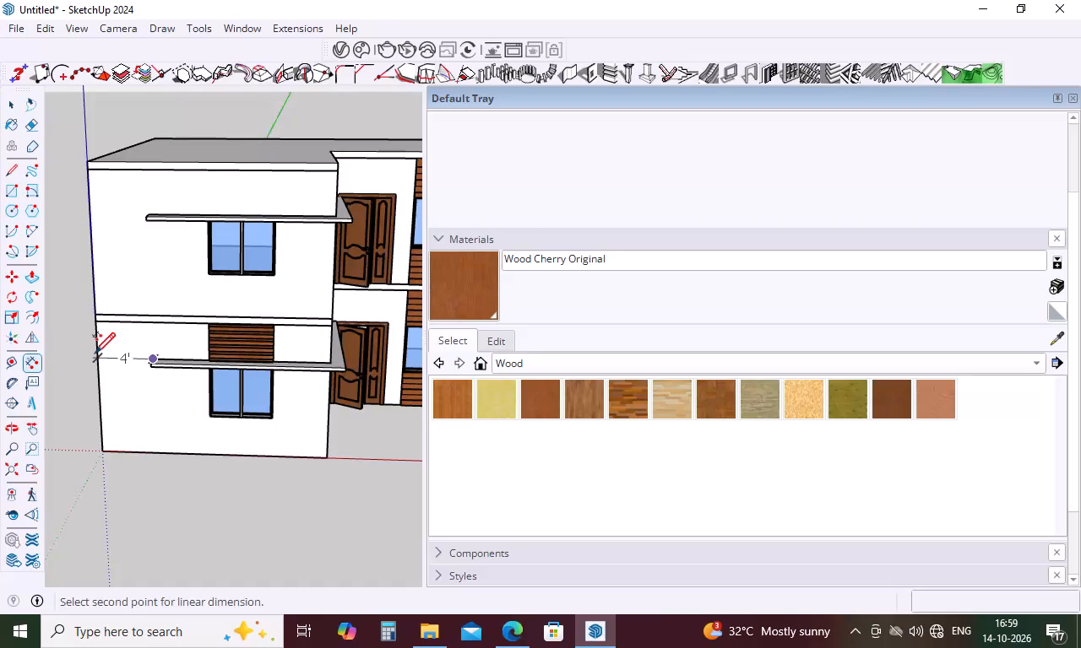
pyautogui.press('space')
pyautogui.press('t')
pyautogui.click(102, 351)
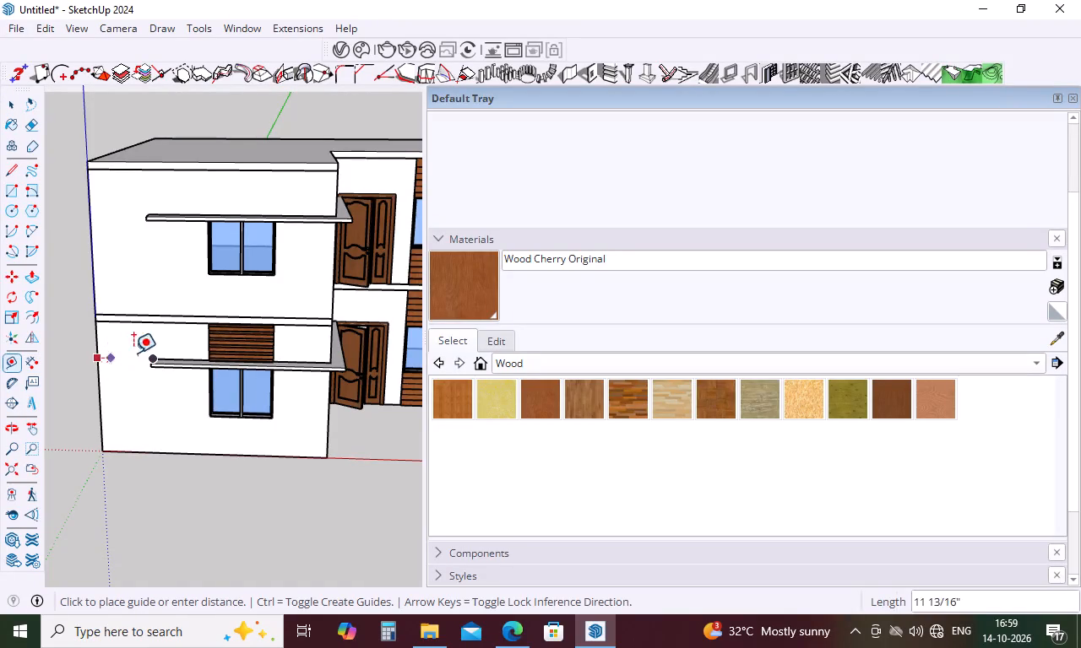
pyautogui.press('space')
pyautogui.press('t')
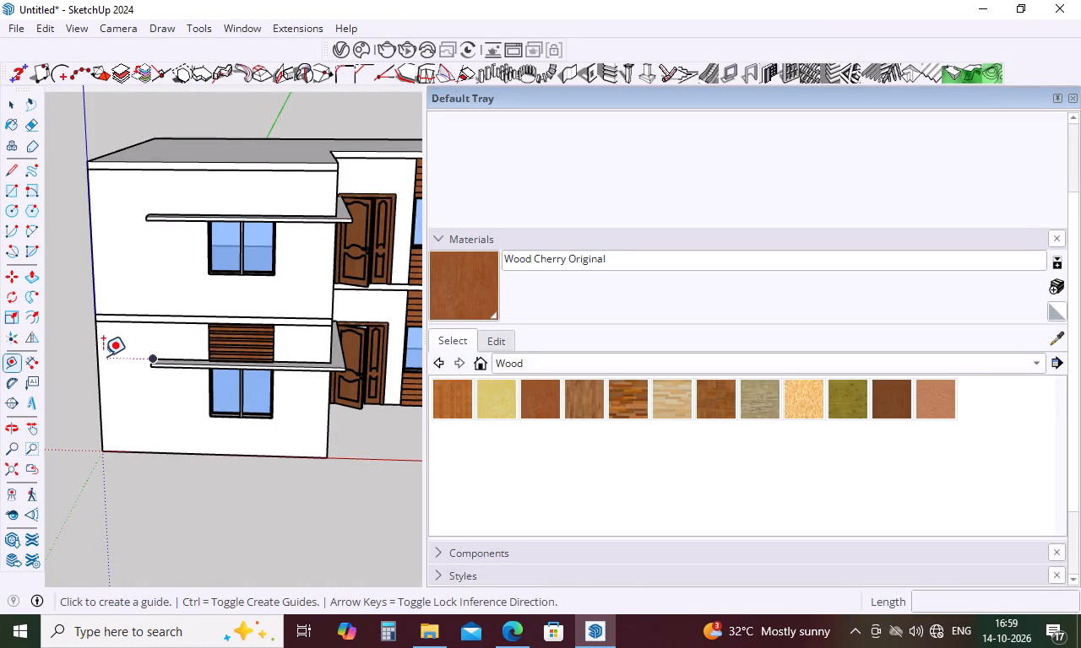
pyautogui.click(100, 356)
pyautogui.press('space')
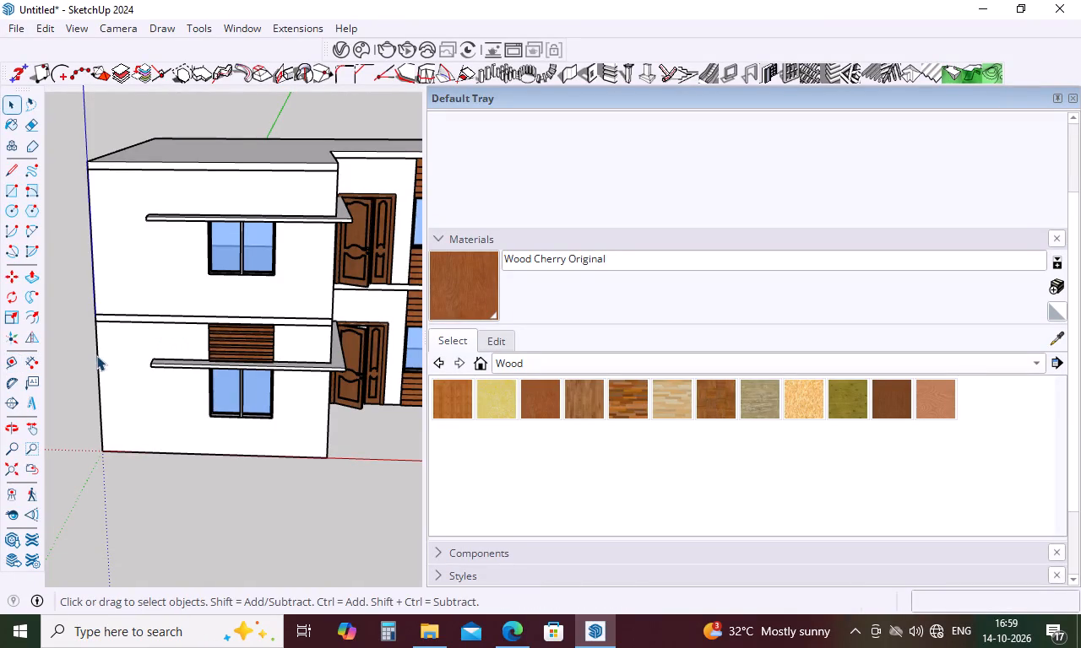
# Place a vertical guide 4' in from the facade's outer vertical edge, and a second one 4' beyond the first.
pyautogui.press('t')
pyautogui.click(96, 400)
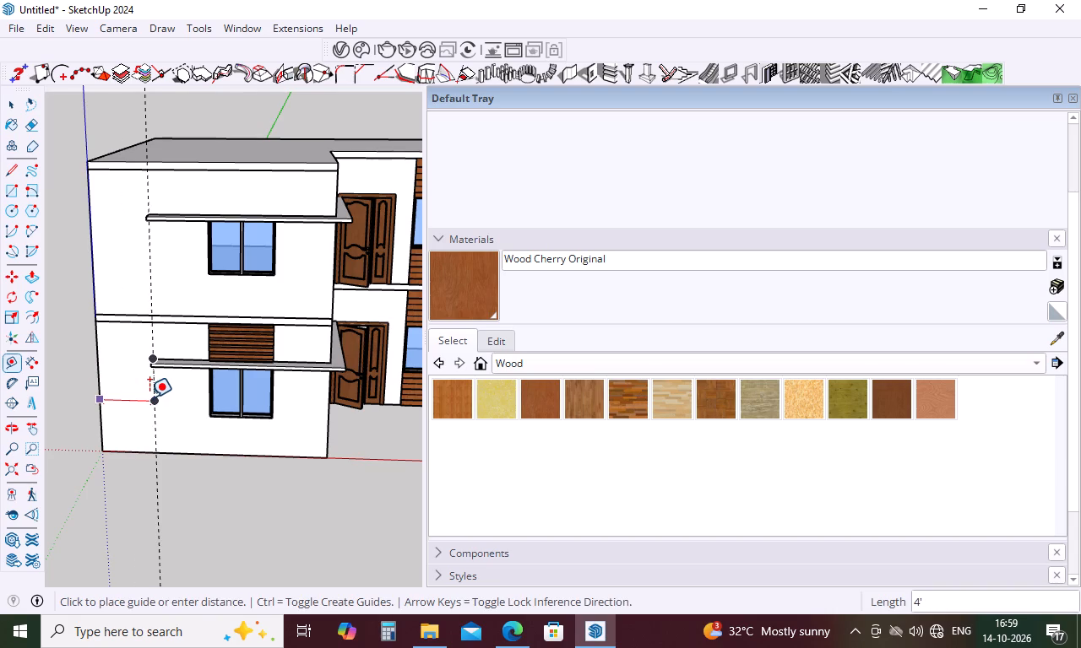
pyautogui.press('4')
pyautogui.press("'")
pyautogui.press('Return')
pyautogui.click(152, 253)
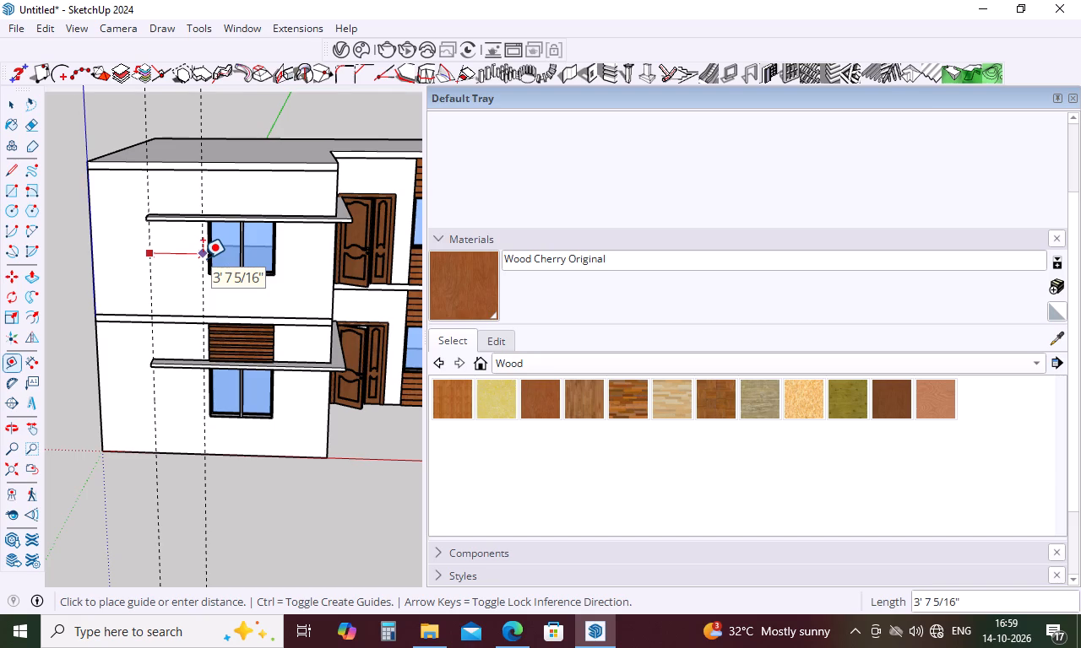
pyautogui.write("4'")
pyautogui.press('Return')
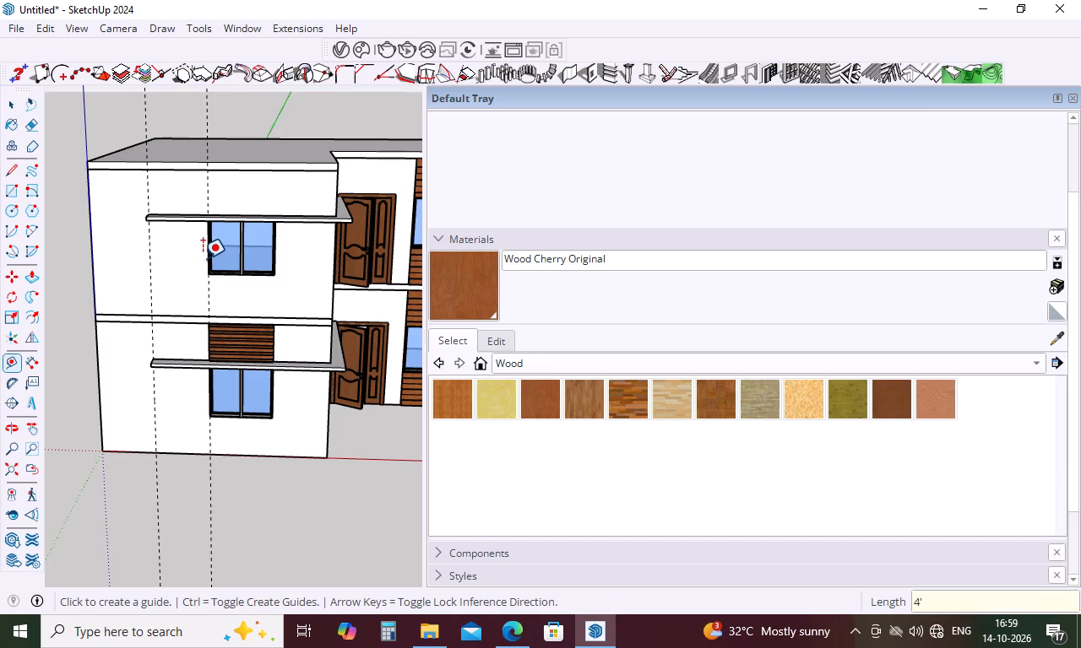
# Copy the grooved panel group 10' 3" straight up from its lower back corner, placing it on the canopy above the upper window.
pyautogui.scroll(5, 203, 250)
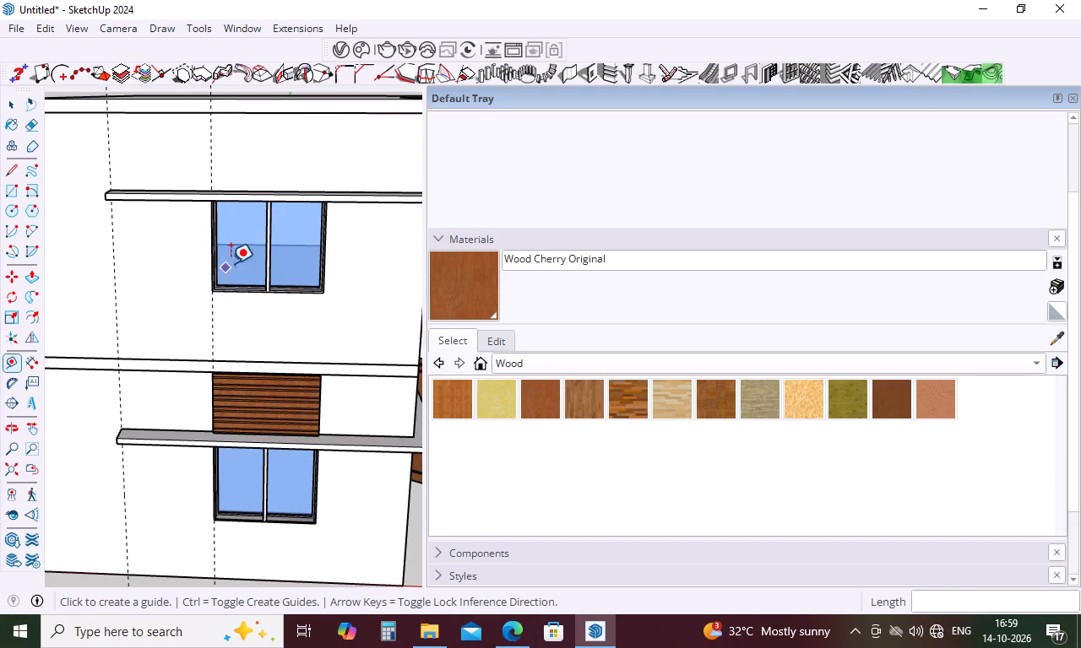
pyautogui.scroll(4, 247, 251)
pyautogui.moveTo(273, 213); pyautogui.dragTo(333, 127, button='middle')
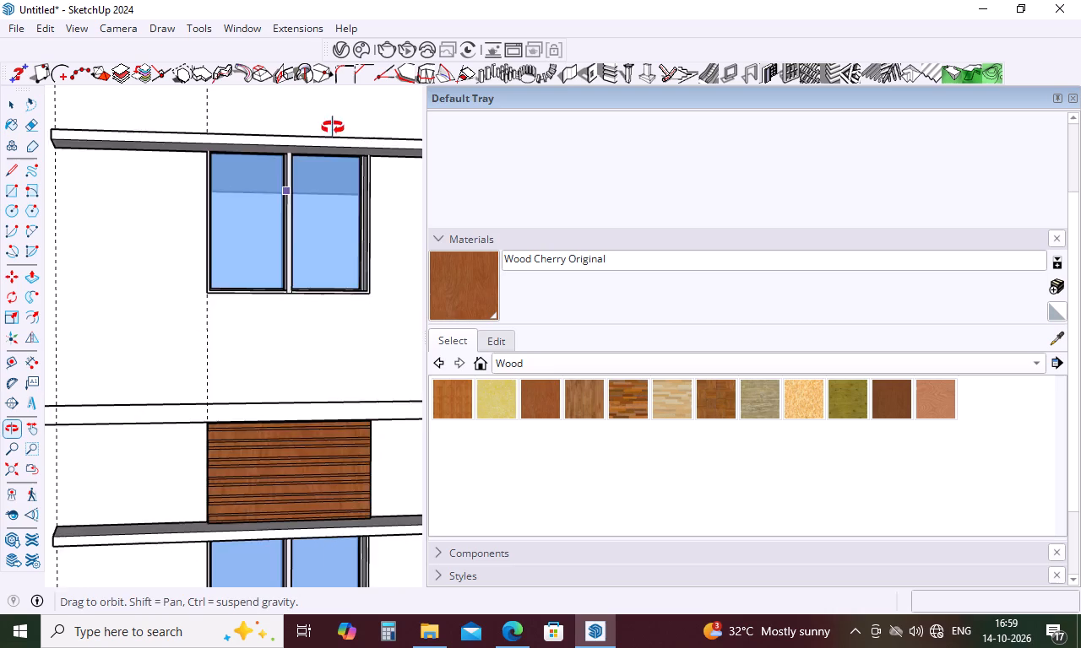
pyautogui.moveTo(333, 127); pyautogui.dragTo(297, 186, button='middle')
pyautogui.press('space')
pyautogui.click(229, 489)
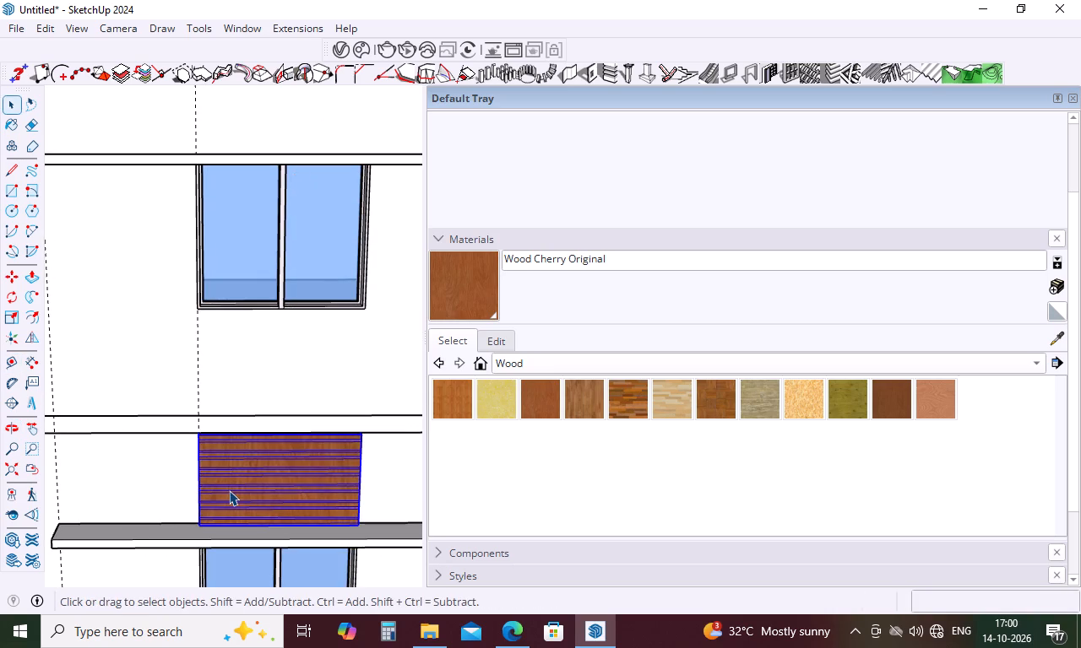
pyautogui.press('m')
pyautogui.click(197, 528)
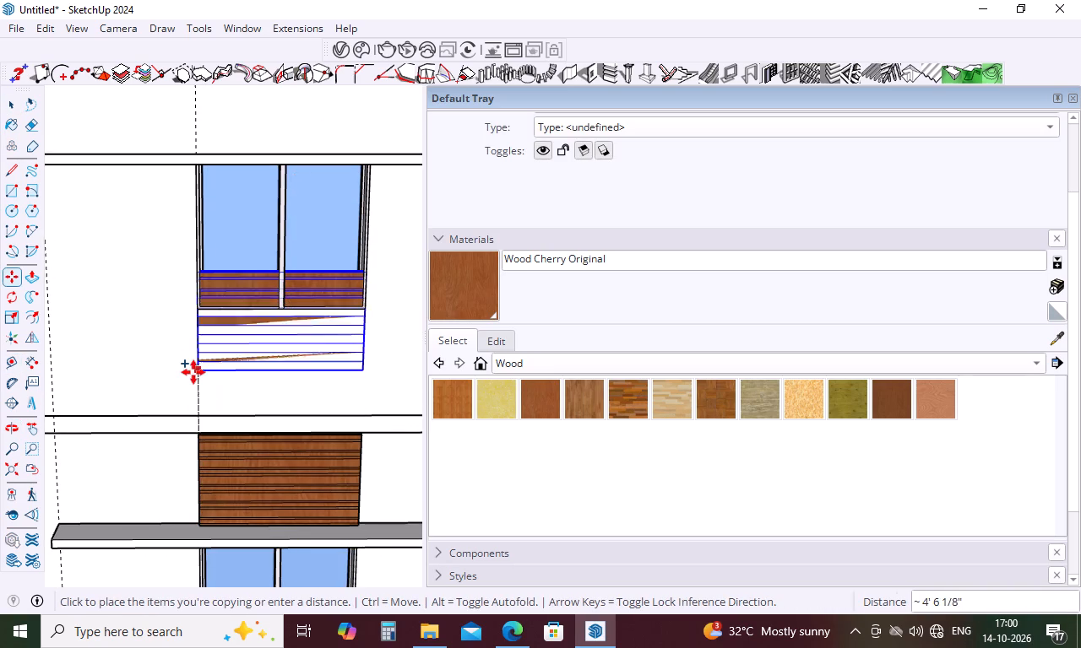
pyautogui.press('Escape')
pyautogui.moveTo(218, 463); pyautogui.dragTo(298, 491, button='middle')
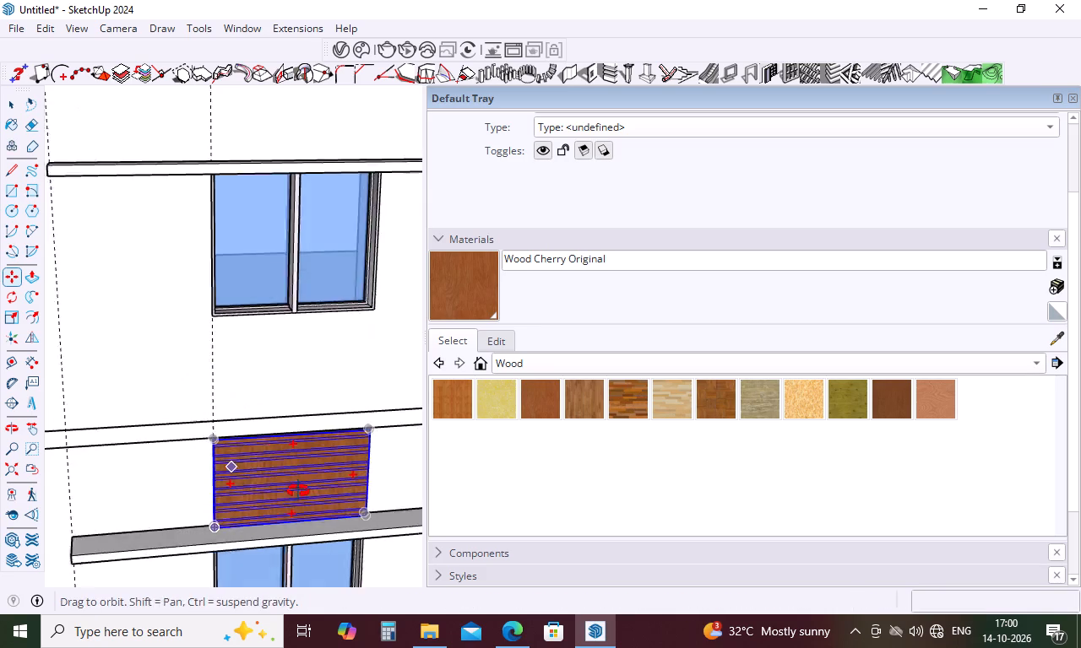
pyautogui.moveTo(298, 491); pyautogui.dragTo(416, 470, button='middle')
pyautogui.scroll(15, 198, 506)
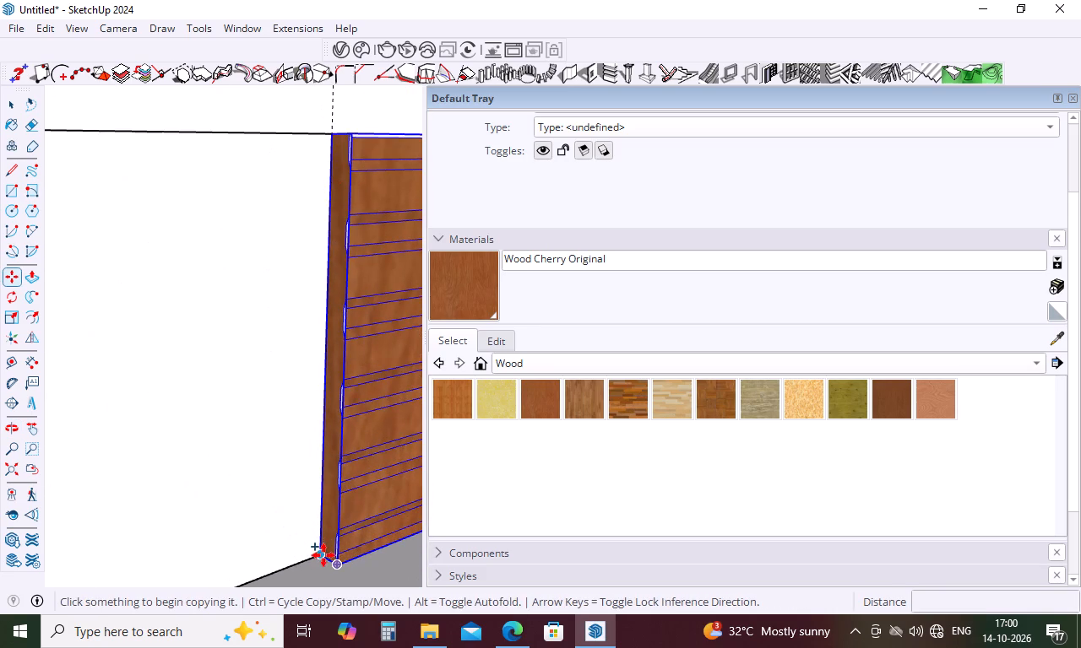
pyautogui.click(323, 555)
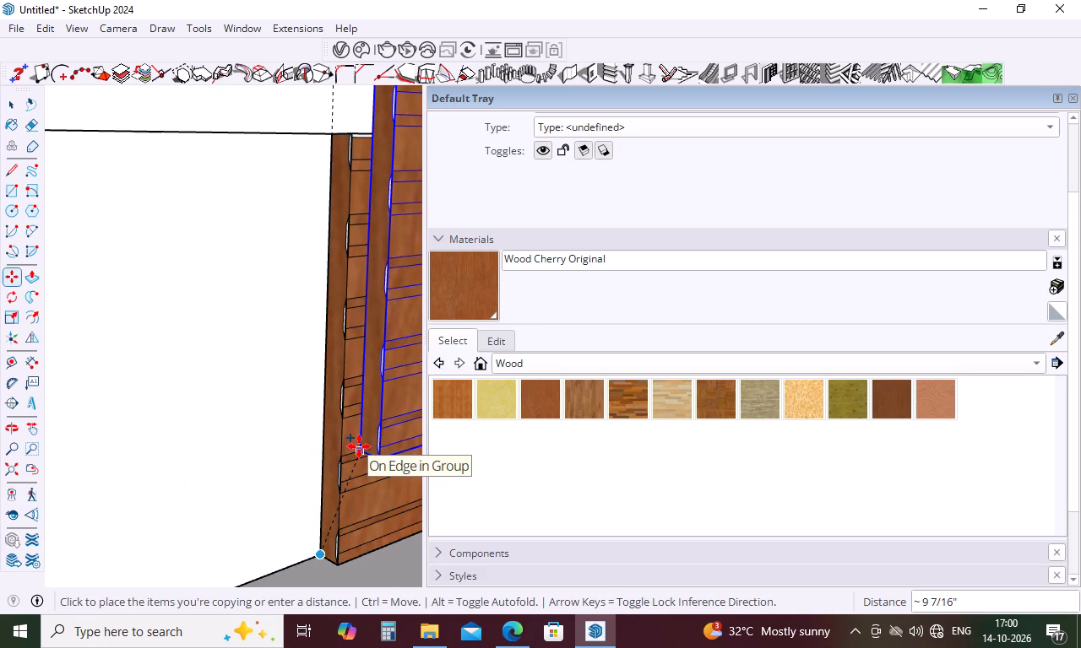
pyautogui.scroll(-15, 298, 482)
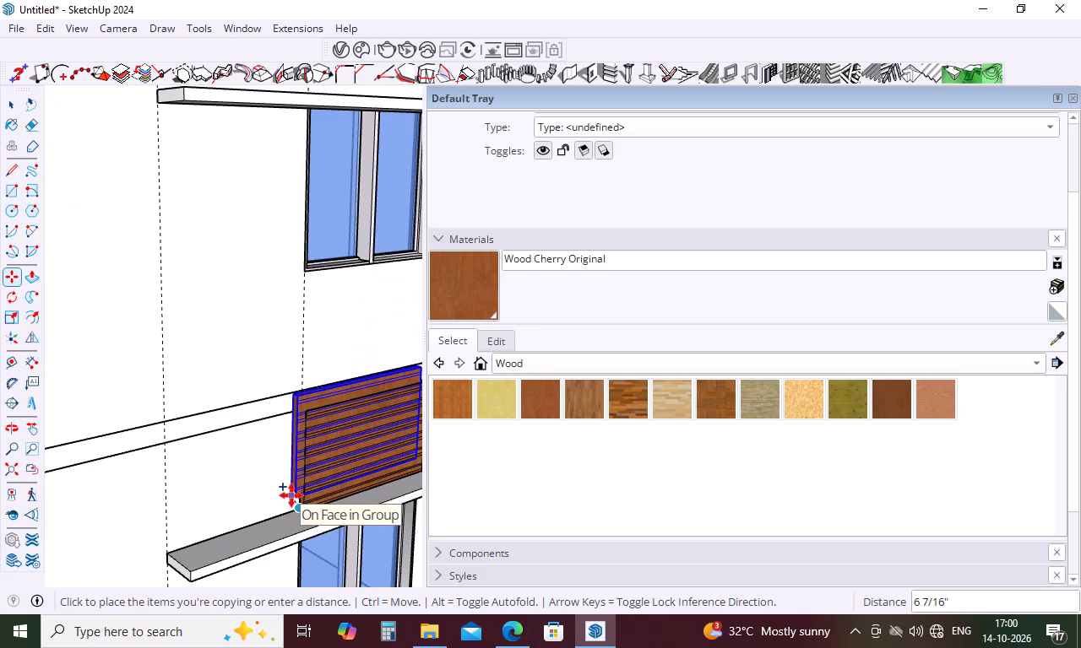
pyautogui.scroll(-12, 291, 495)
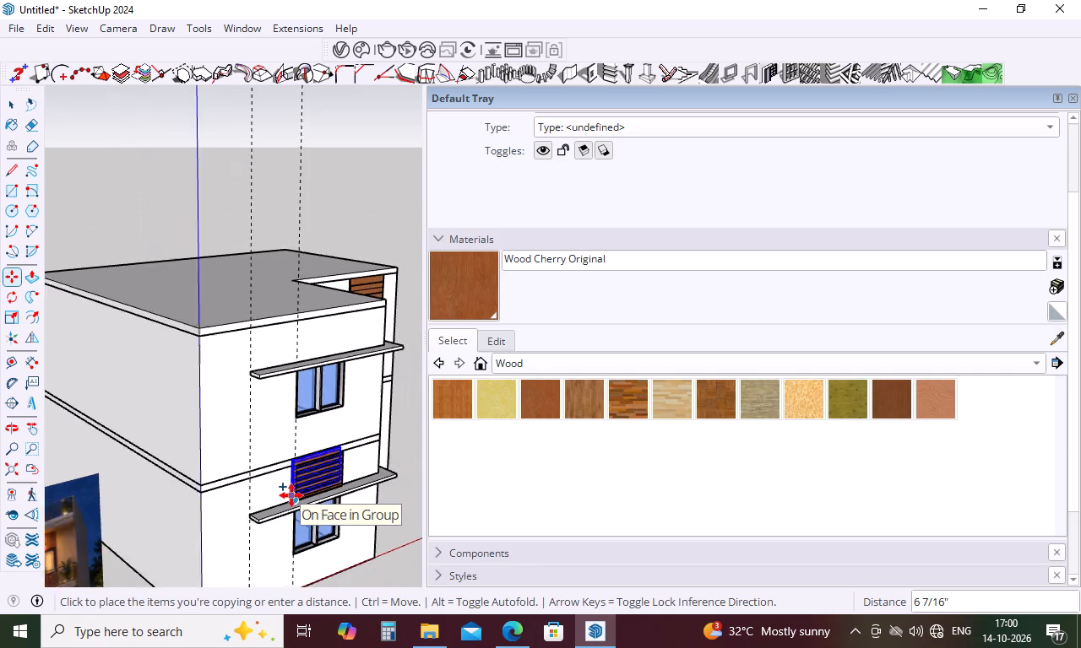
pyautogui.scroll(-7, 291, 495)
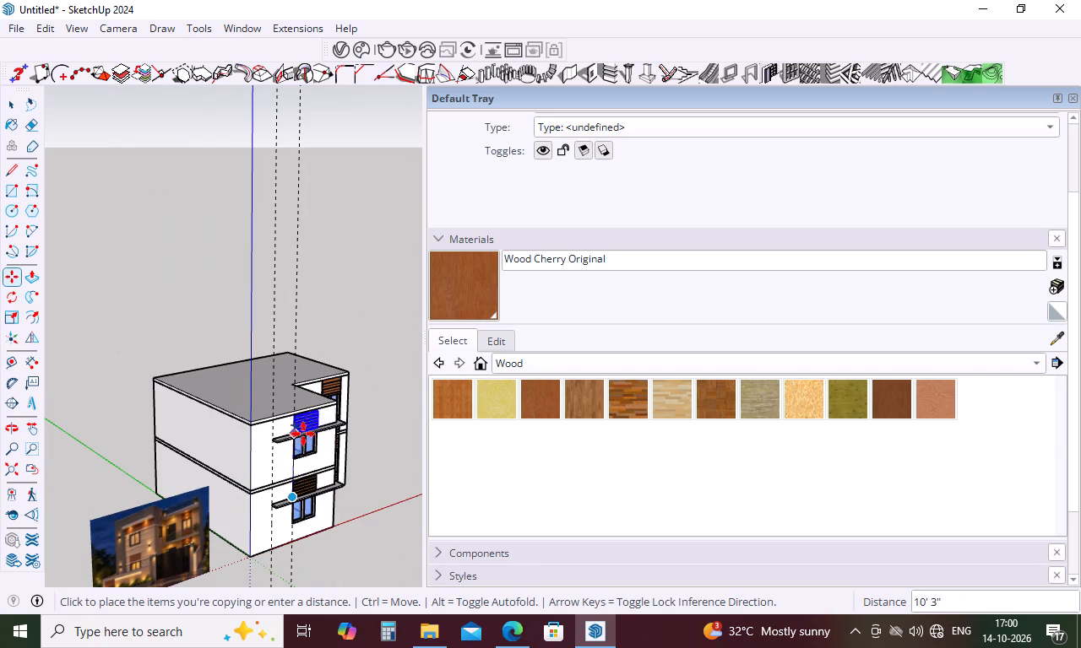
pyautogui.scroll(5, 303, 434)
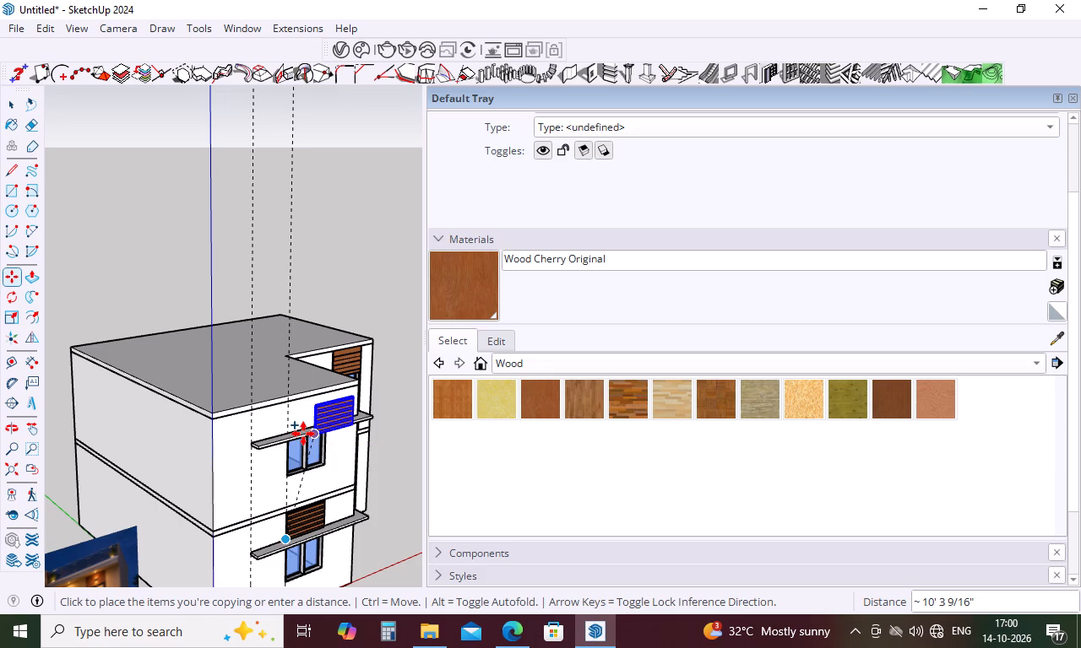
pyautogui.scroll(2, 303, 434)
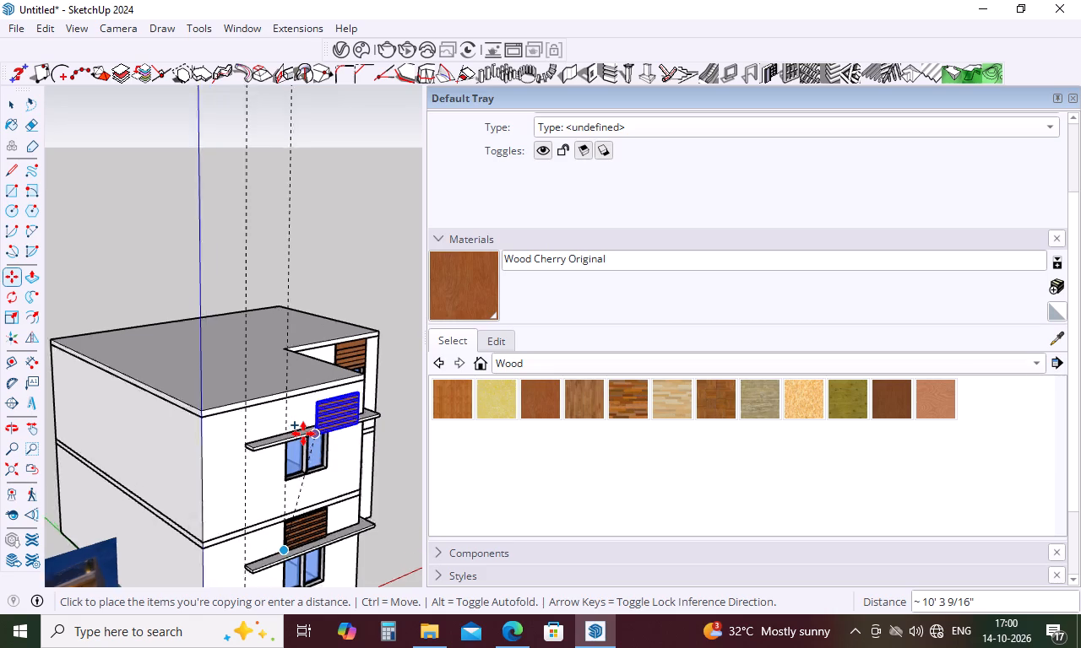
pyautogui.scroll(10, 303, 434)
pyautogui.scroll(11, 296, 427)
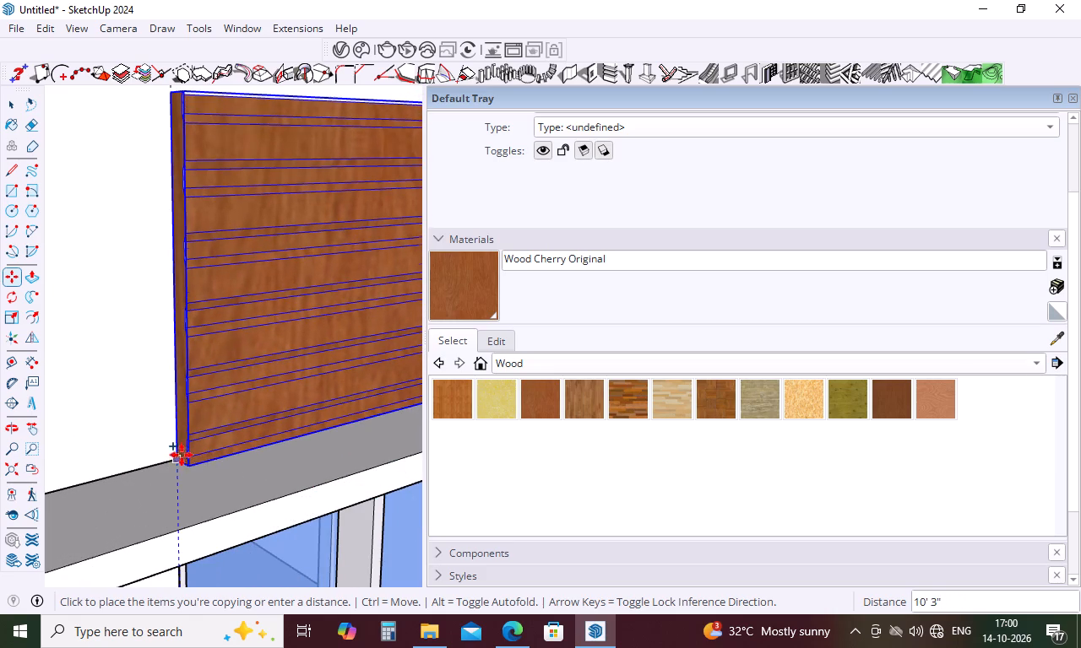
pyautogui.click(176, 460)
pyautogui.press('space')
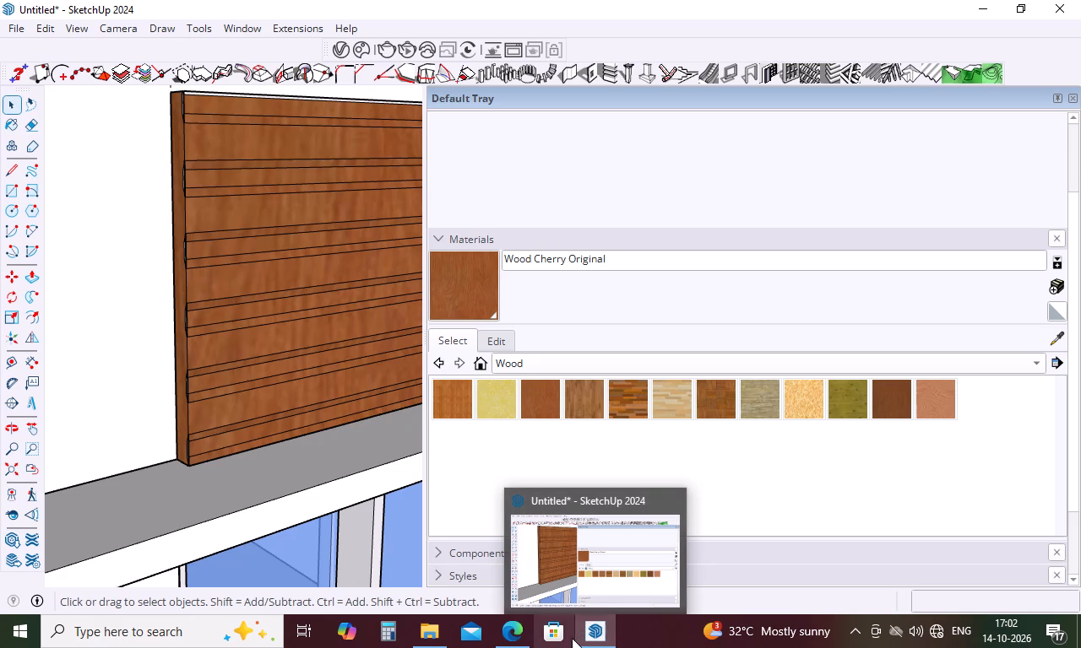
# Close the Default Tray.
pyautogui.press('space')
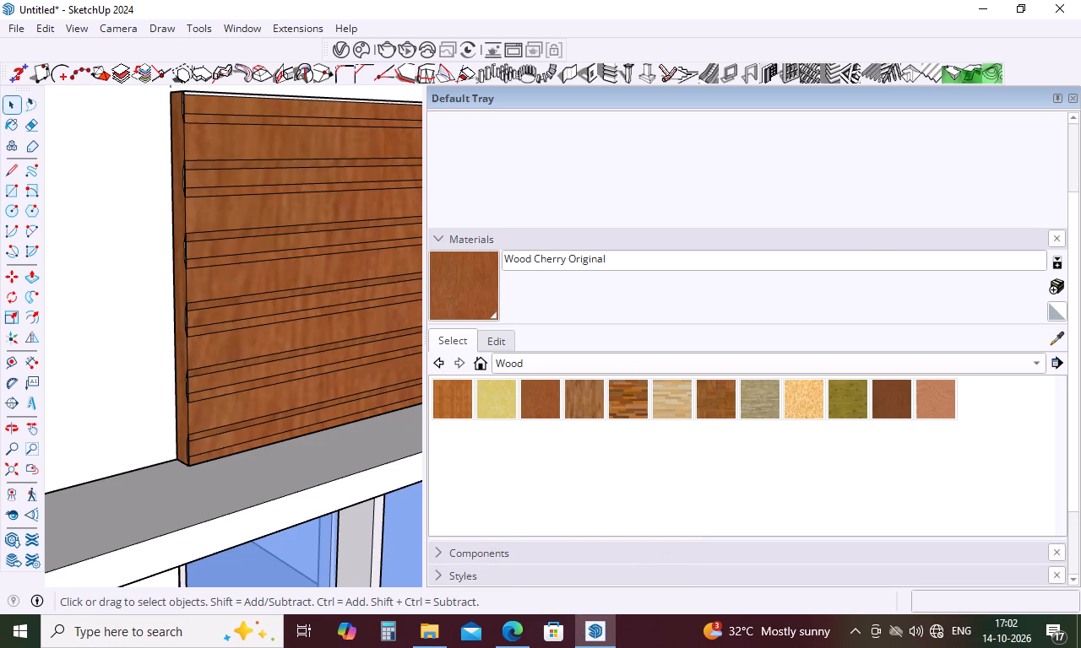
pyautogui.click(1073, 103)
# Open the wood cladding group around the upper window beside the door and delete its plank faces and lines above the window.
pyautogui.scroll(-6, 821, 408)
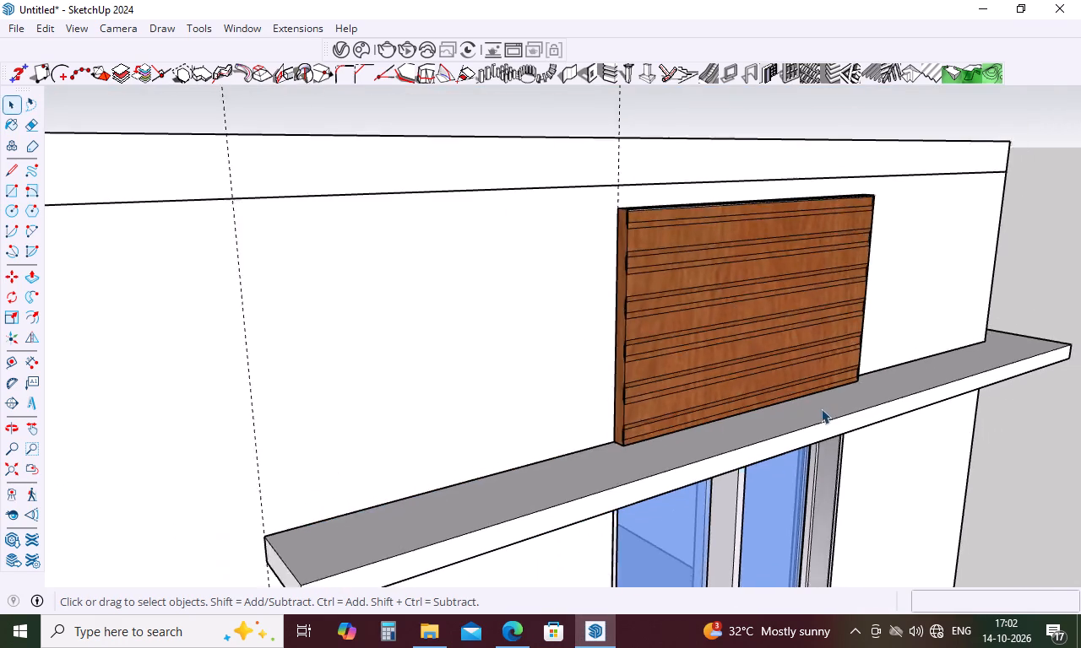
pyautogui.scroll(-7, 821, 408)
pyautogui.moveTo(826, 403); pyautogui.dragTo(593, 423, button='middle')
pyautogui.scroll(4, 1042, 317)
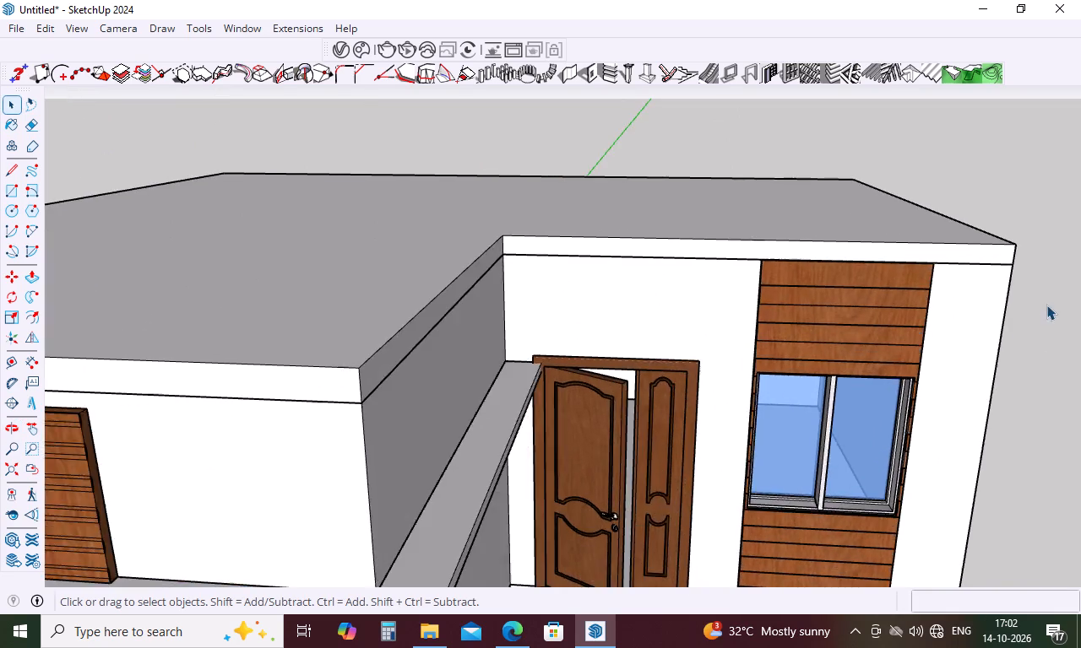
pyautogui.scroll(4, 1046, 305)
pyautogui.click(854, 342)
pyautogui.tripleClick(854, 342)
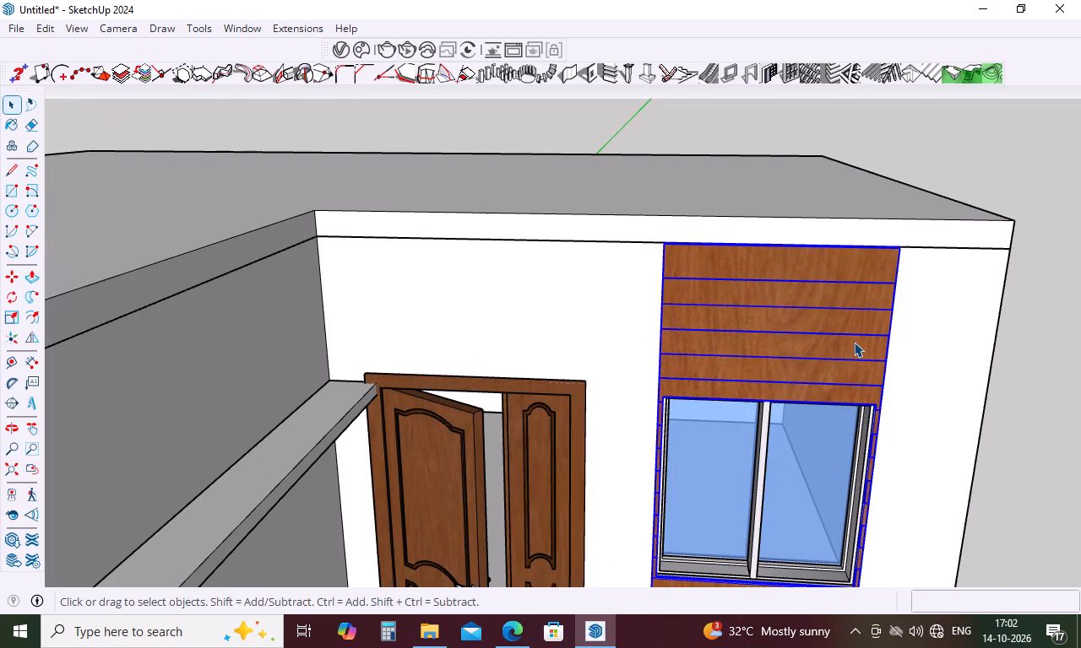
pyautogui.click(854, 342)
pyautogui.click(829, 337)
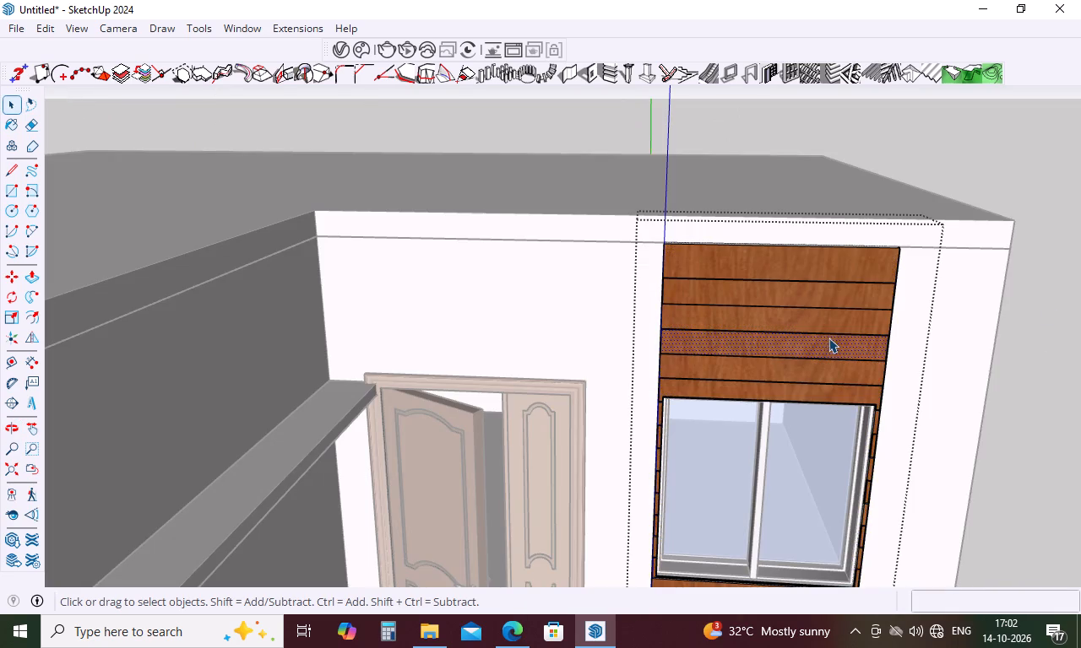
pyautogui.press('Delete')
pyautogui.click(835, 327)
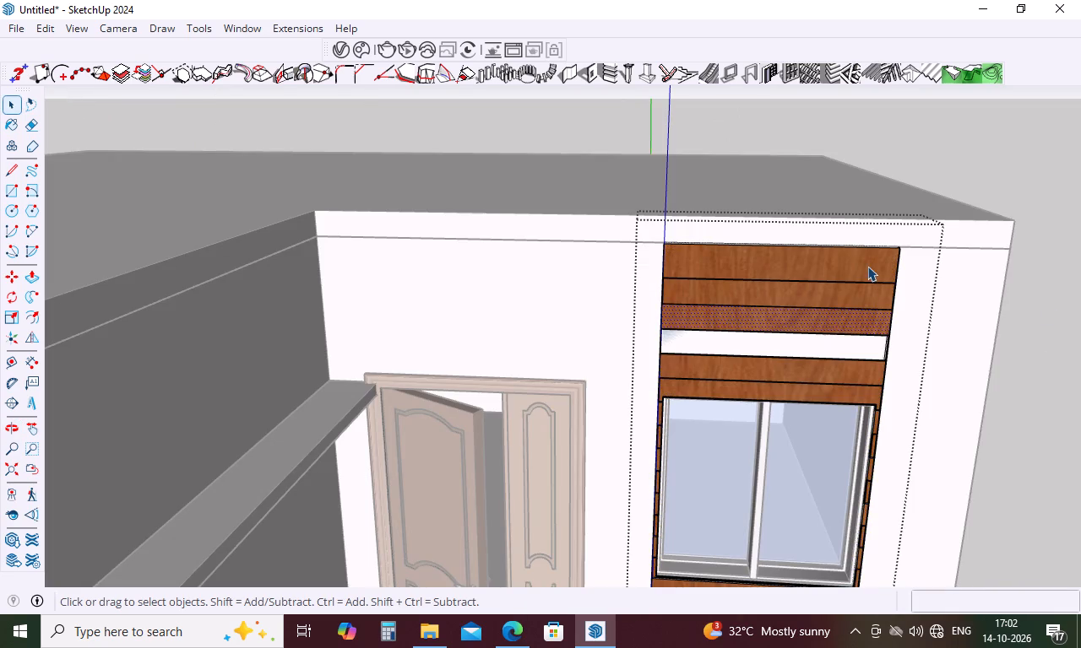
pyautogui.moveTo(867, 265); pyautogui.dragTo(757, 384)
pyautogui.press('Delete')
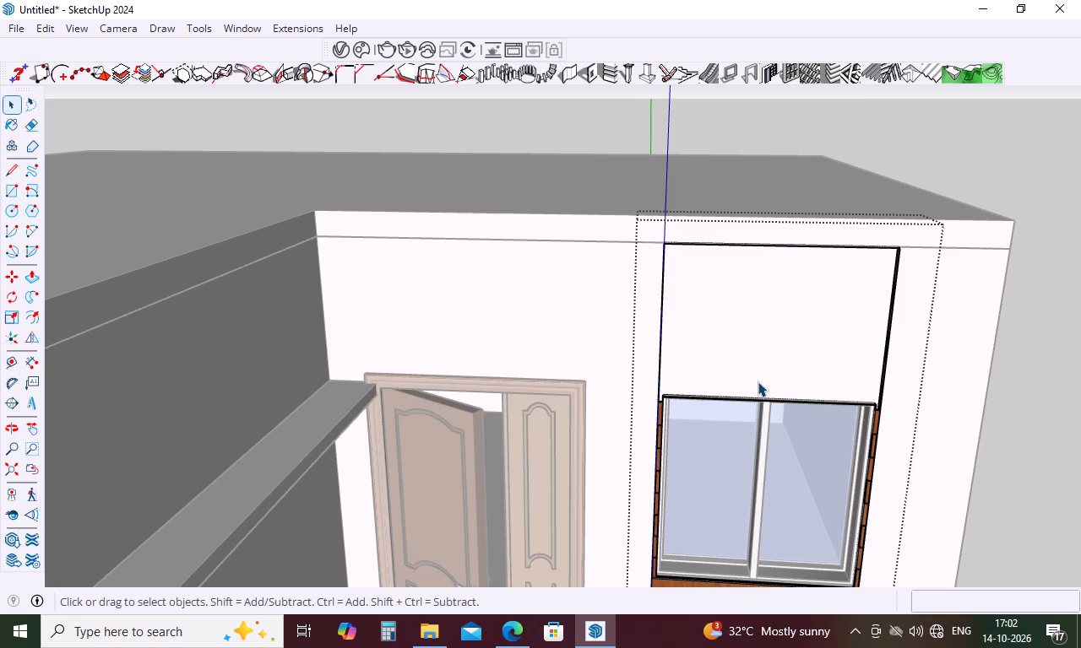
# Erase the uppermost leftover groove outline on the cladding's door-side inner edge face above the window.
pyautogui.scroll(-4, 768, 339)
pyautogui.scroll(8, 698, 429)
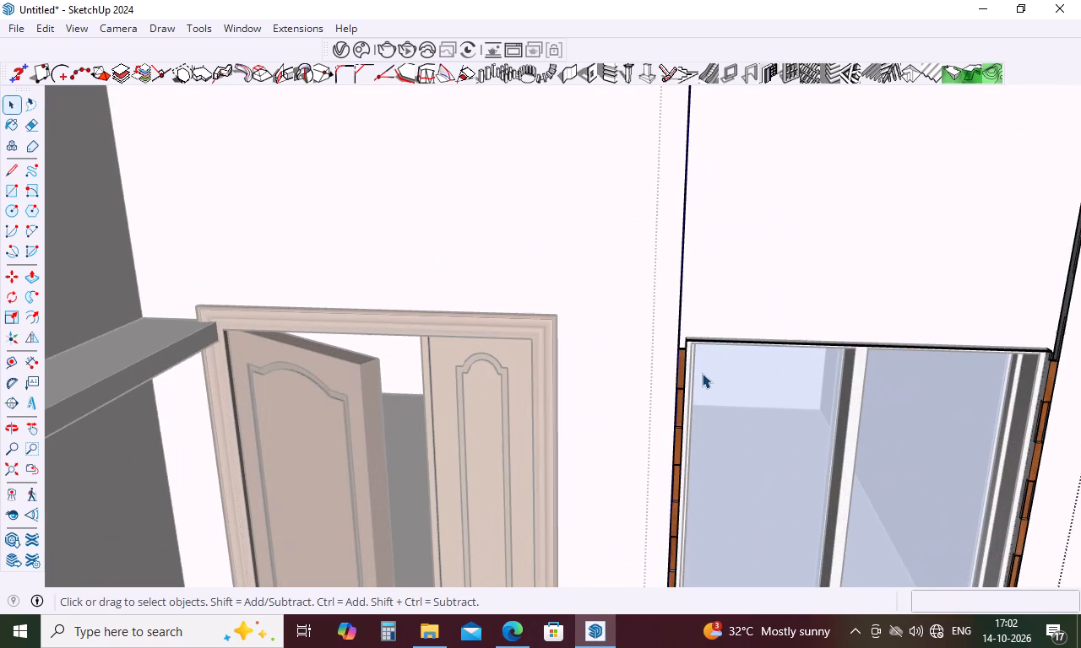
pyautogui.moveTo(722, 299); pyautogui.dragTo(894, 340, button='middle')
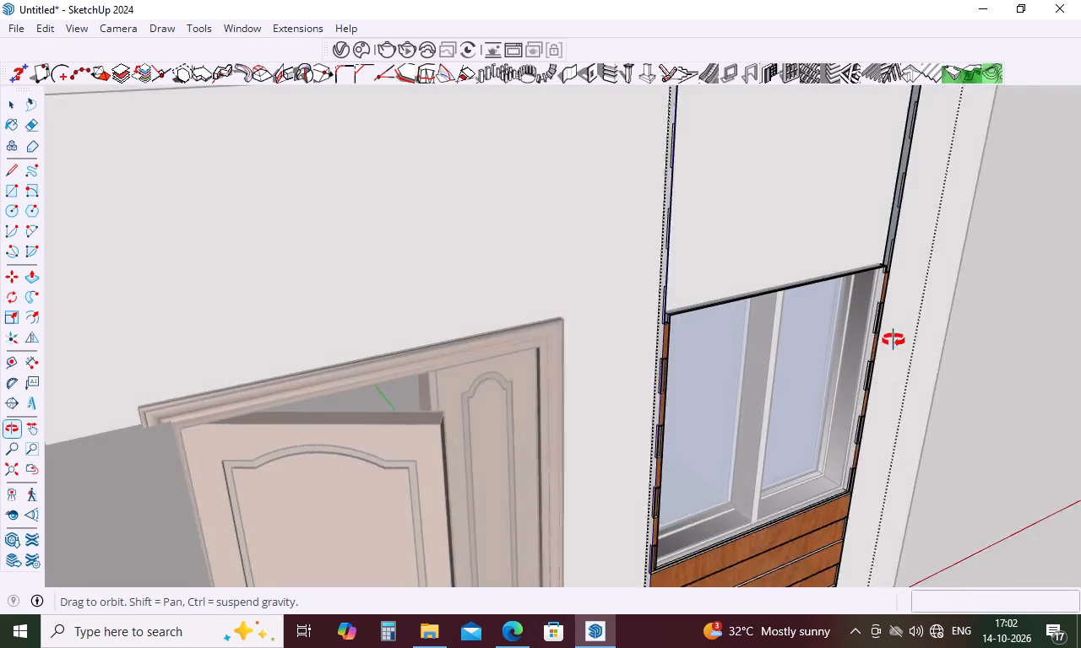
pyautogui.moveTo(894, 340); pyautogui.dragTo(821, 348, button='middle')
pyautogui.scroll(9, 703, 249)
pyautogui.moveTo(698, 238); pyautogui.dragTo(897, 256, button='middle')
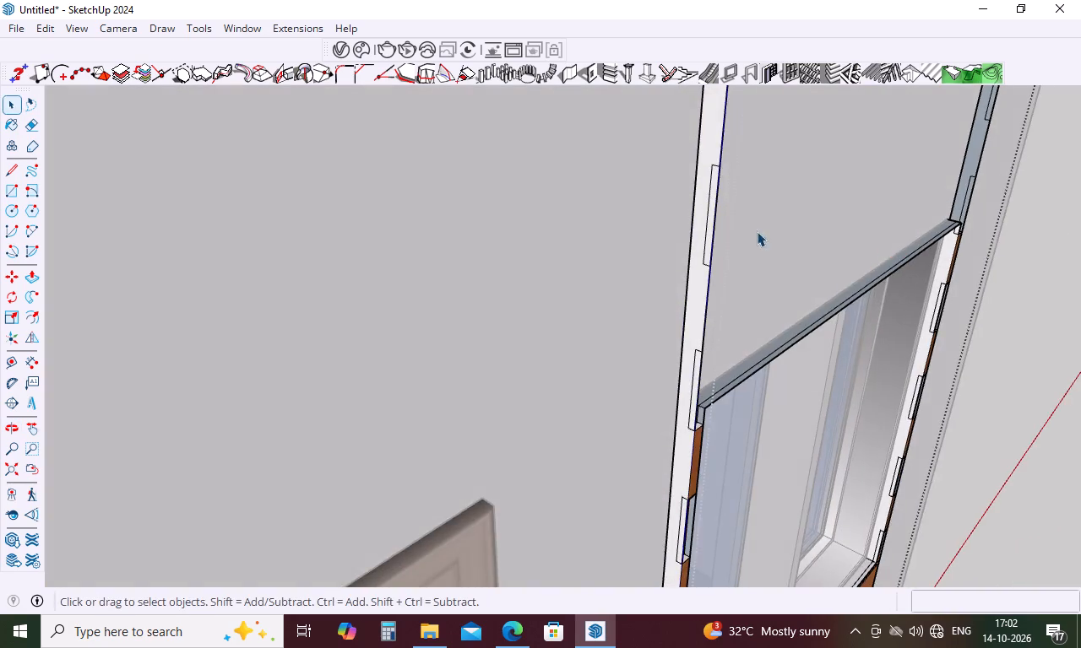
pyautogui.scroll(7, 735, 229)
pyautogui.moveTo(703, 211); pyautogui.dragTo(457, 242, button='middle')
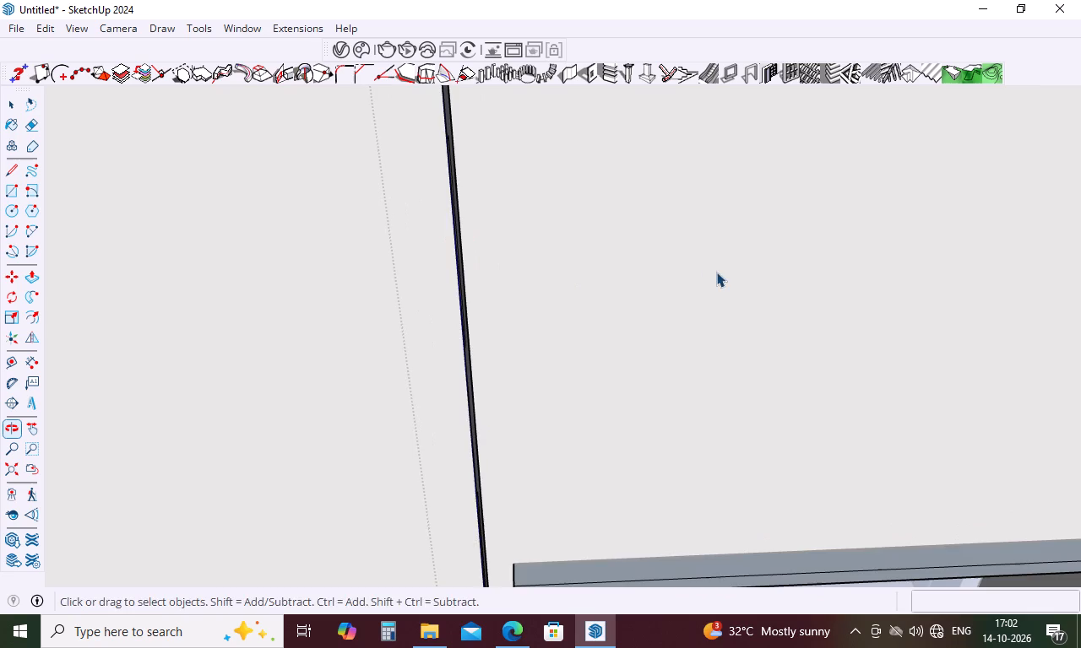
pyautogui.moveTo(716, 272); pyautogui.dragTo(562, 293, button='middle')
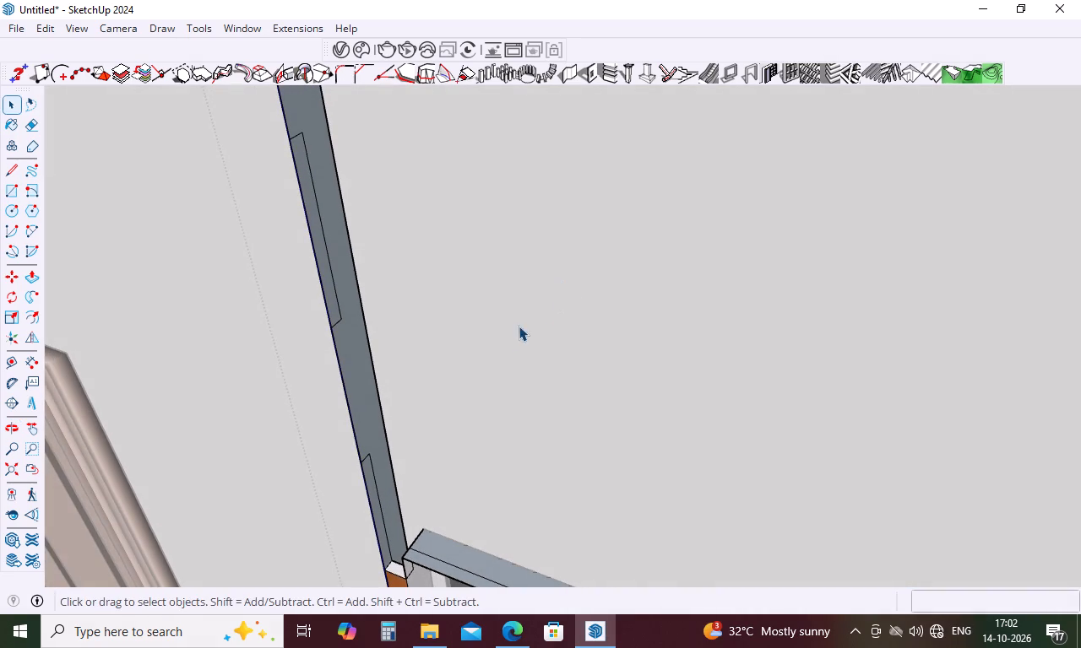
pyautogui.scroll(-14, 428, 476)
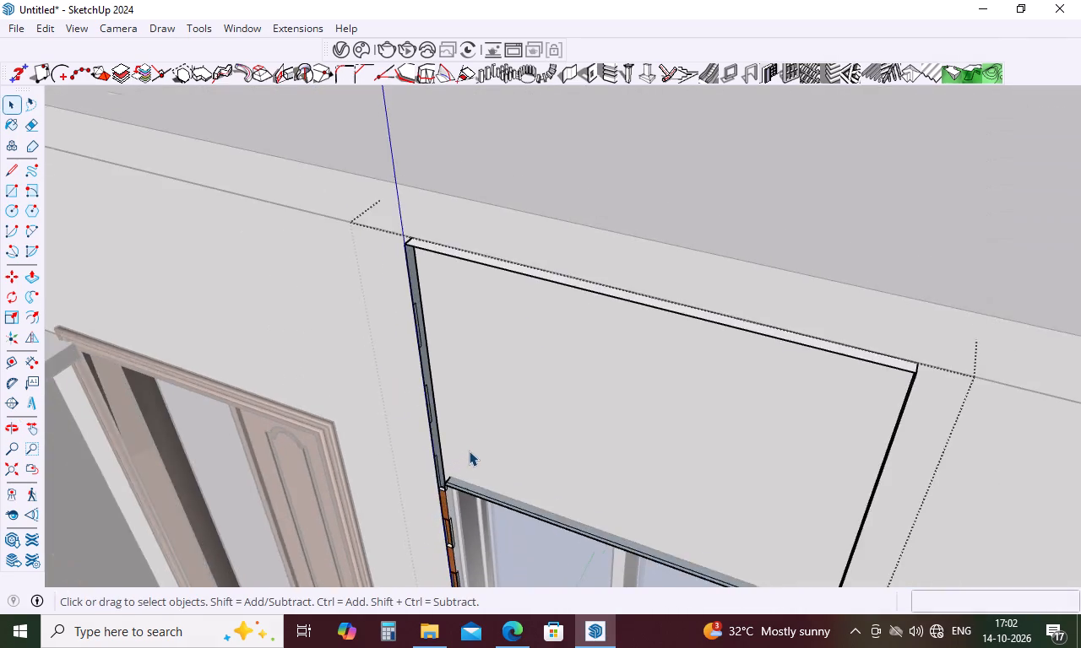
pyautogui.scroll(-4, 469, 451)
pyautogui.moveTo(474, 462); pyautogui.dragTo(526, 378, button='middle')
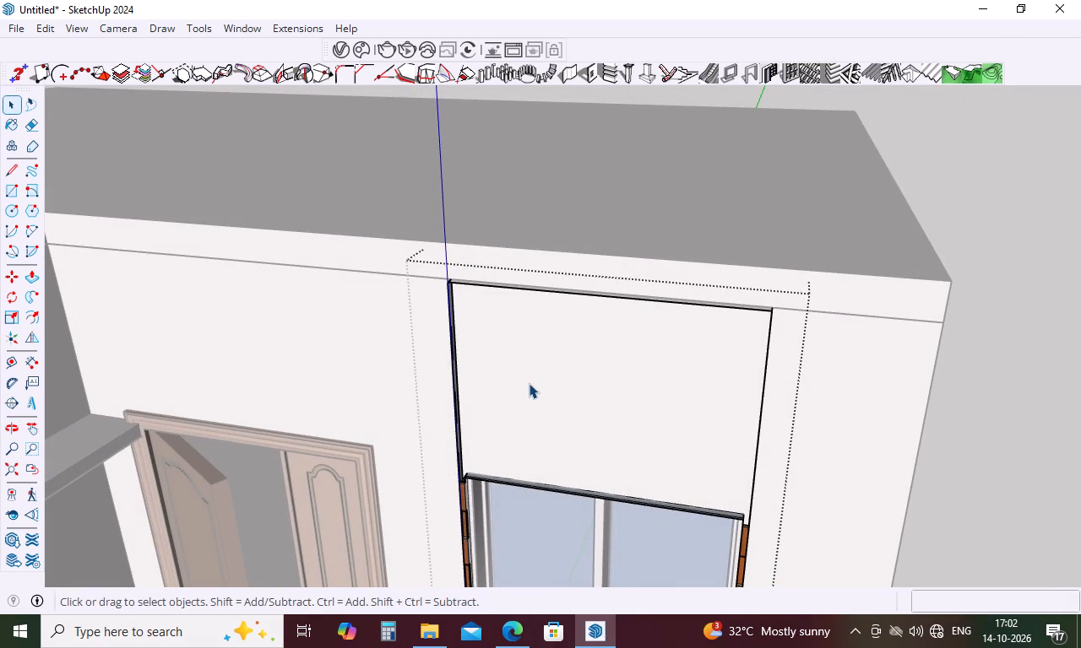
pyautogui.scroll(4, 467, 357)
pyautogui.moveTo(524, 319); pyautogui.dragTo(413, 330, button='middle')
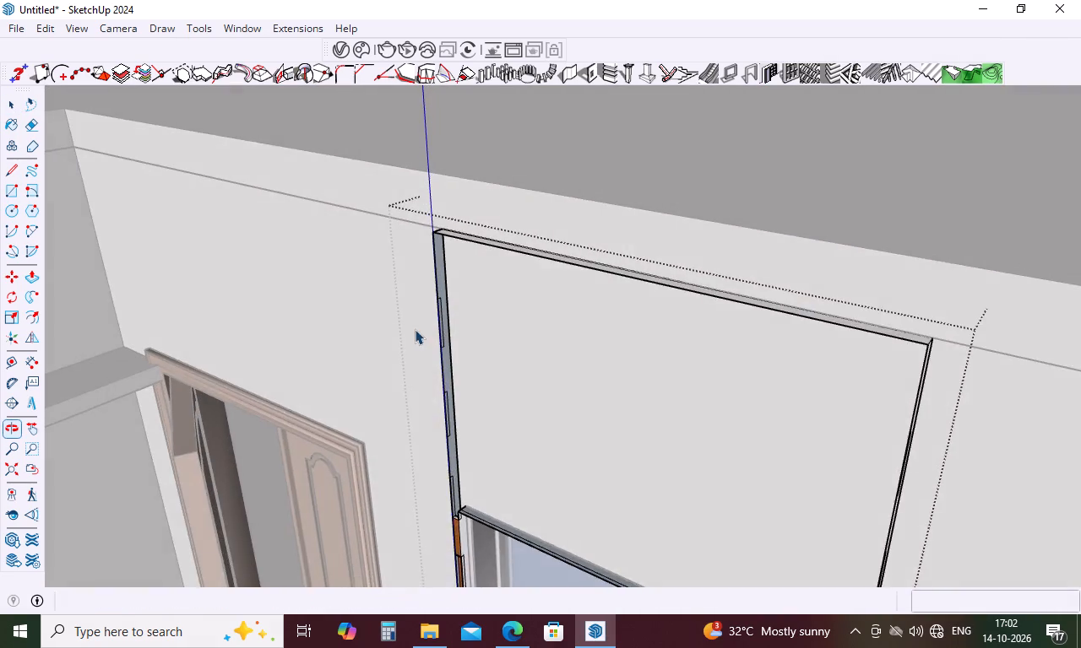
pyautogui.scroll(4, 425, 320)
pyautogui.scroll(5, 544, 299)
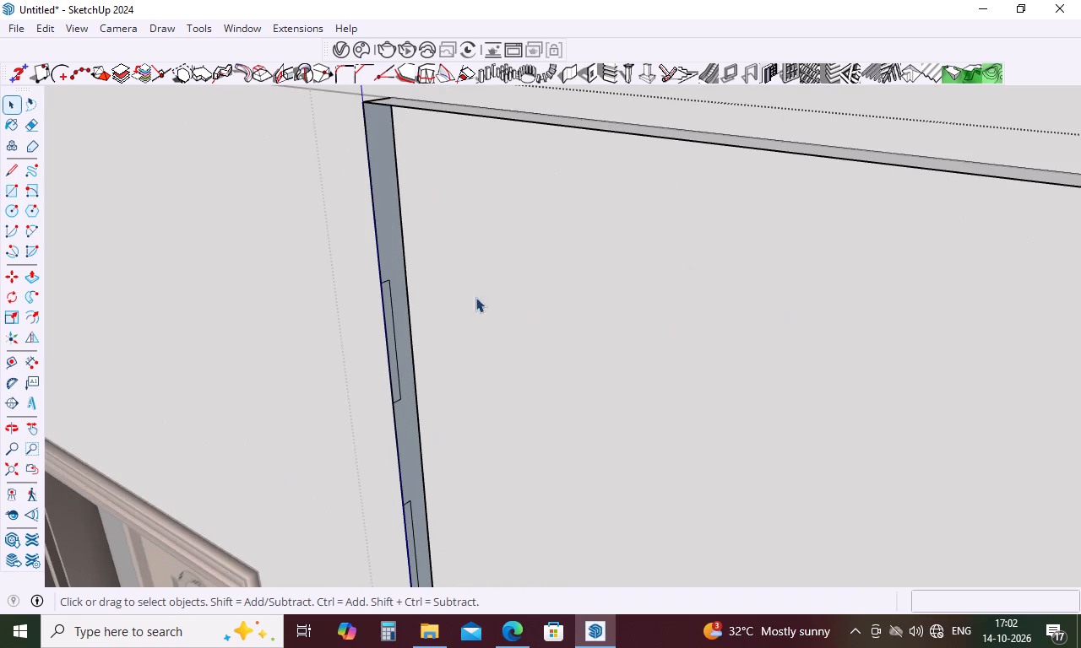
pyautogui.scroll(5, 383, 297)
pyautogui.press('e')
pyautogui.scroll(5, 383, 297)
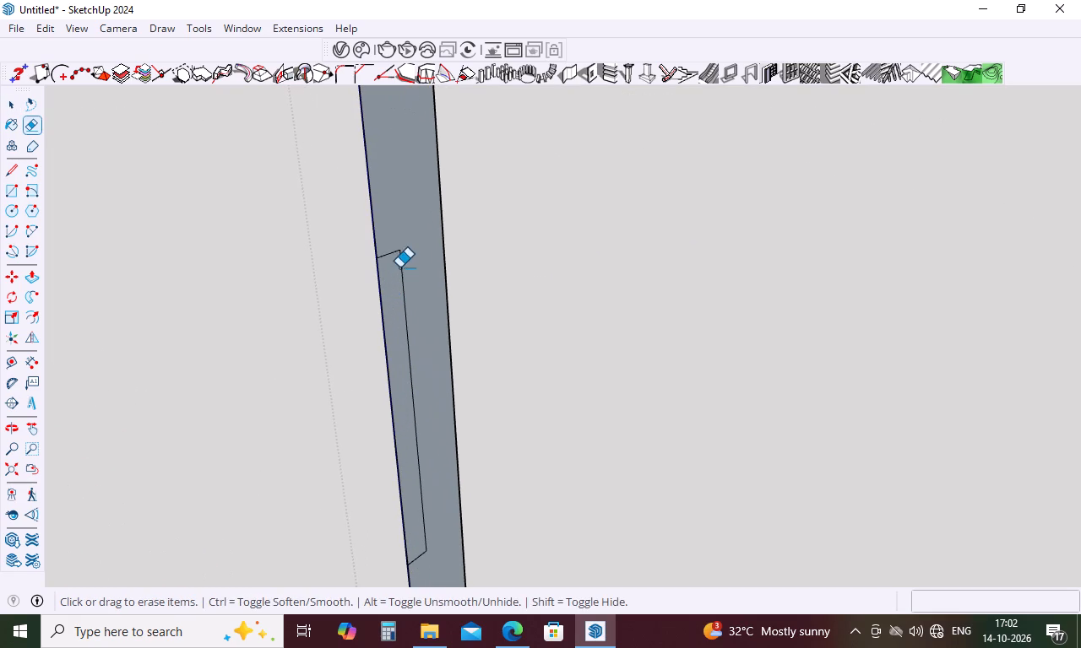
pyautogui.click(397, 256)
pyautogui.moveTo(402, 257); pyautogui.dragTo(399, 265)
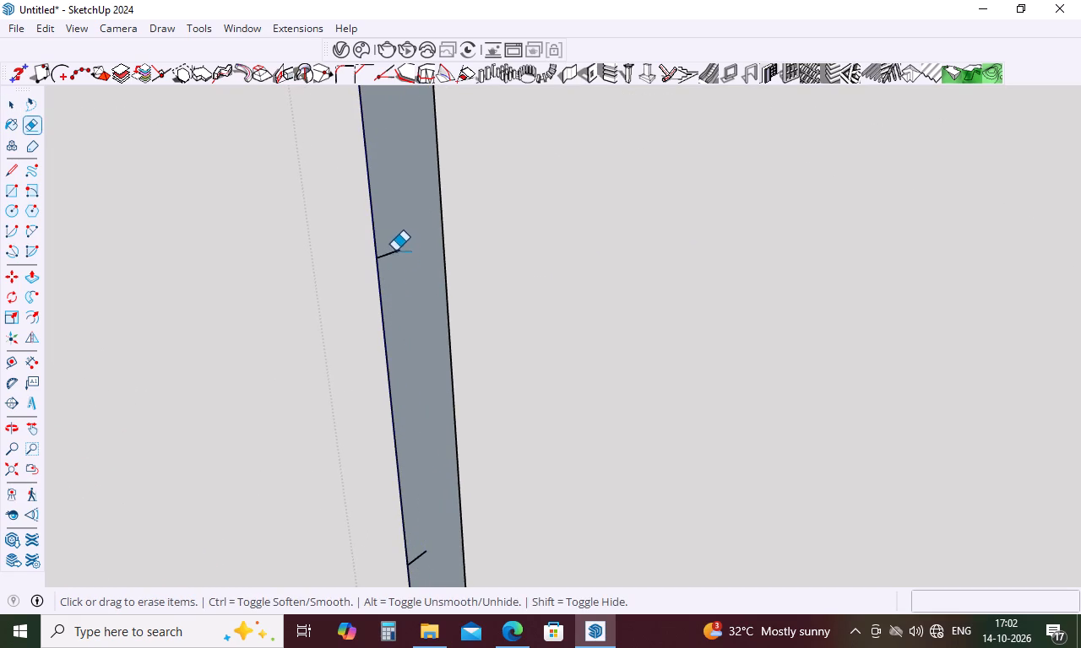
pyautogui.click(395, 251)
pyautogui.moveTo(422, 545); pyautogui.dragTo(421, 562)
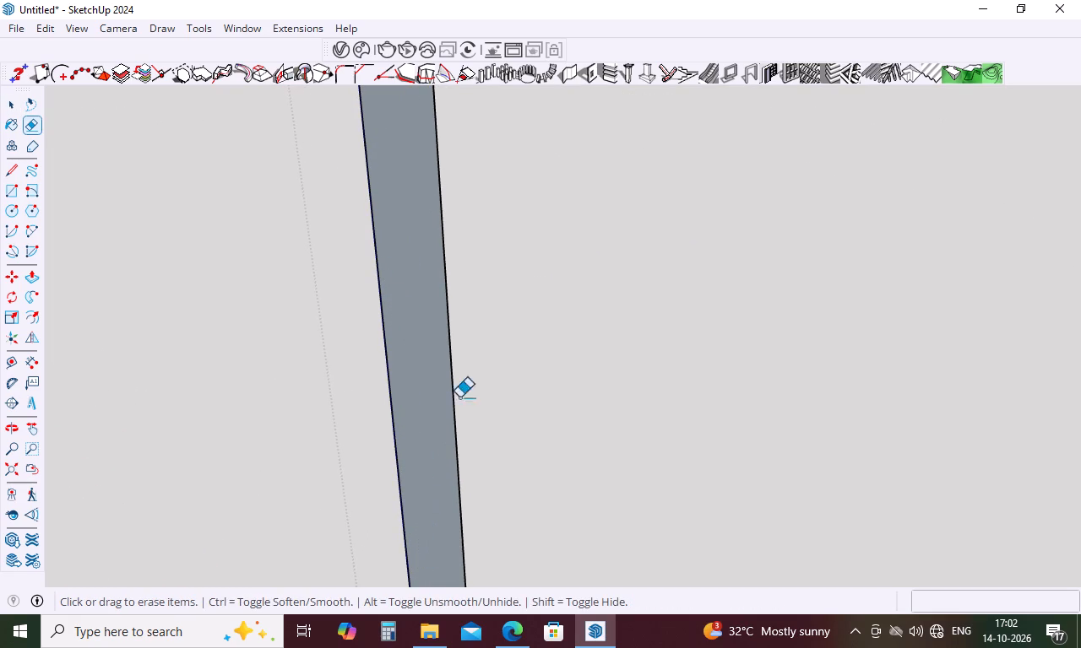
# Erase the next two leftover groove outlines on the cladding's door-side inner edge face above the window.
pyautogui.scroll(-16, 502, 332)
pyautogui.scroll(-11, 502, 332)
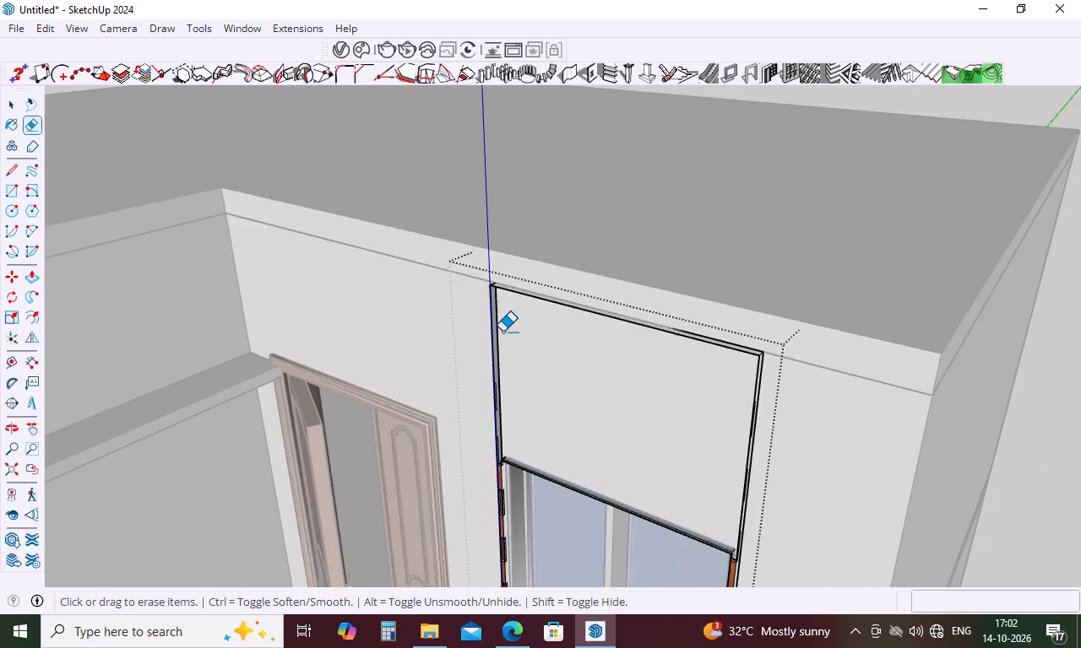
pyautogui.scroll(5, 494, 494)
pyautogui.scroll(6, 518, 355)
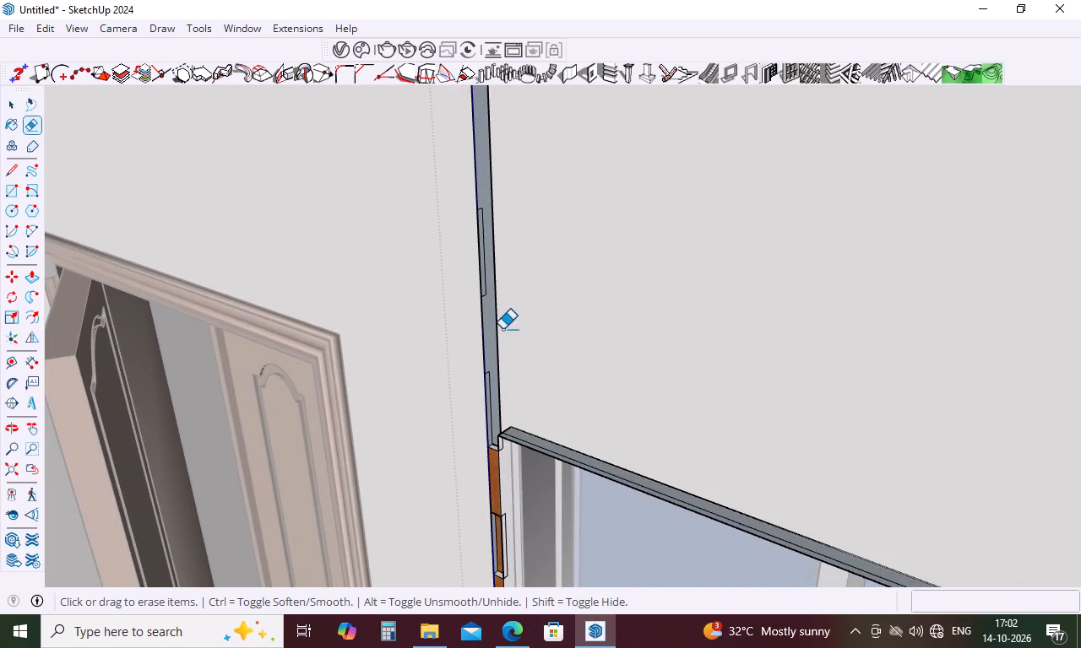
pyautogui.scroll(6, 471, 406)
pyautogui.click(503, 143)
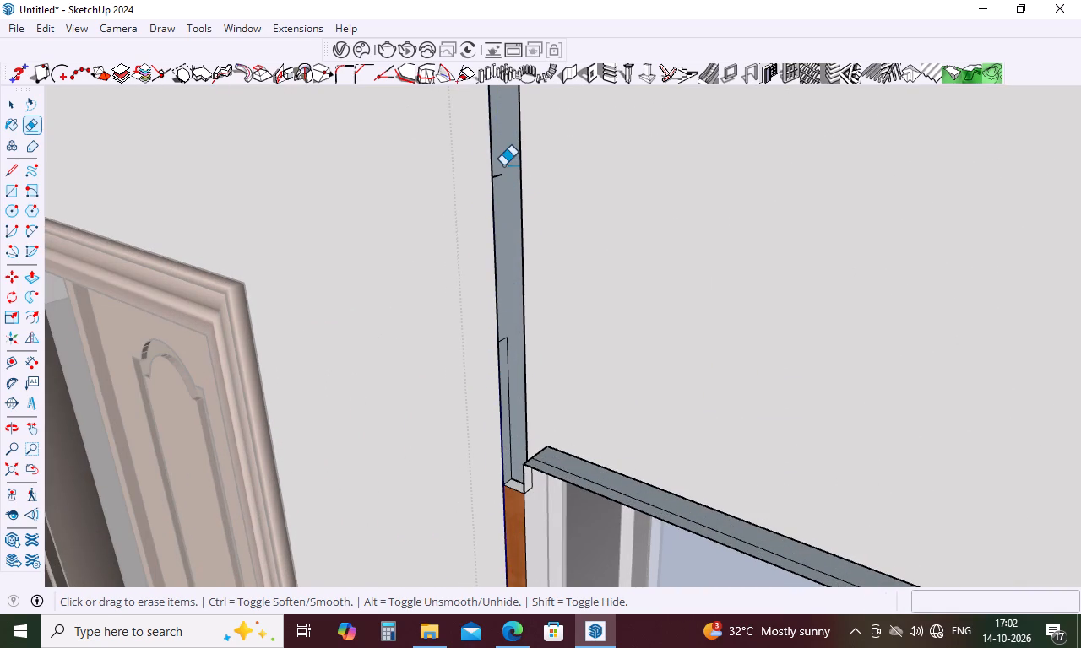
pyautogui.click(501, 179)
pyautogui.moveTo(497, 171); pyautogui.dragTo(497, 182)
pyautogui.click(508, 353)
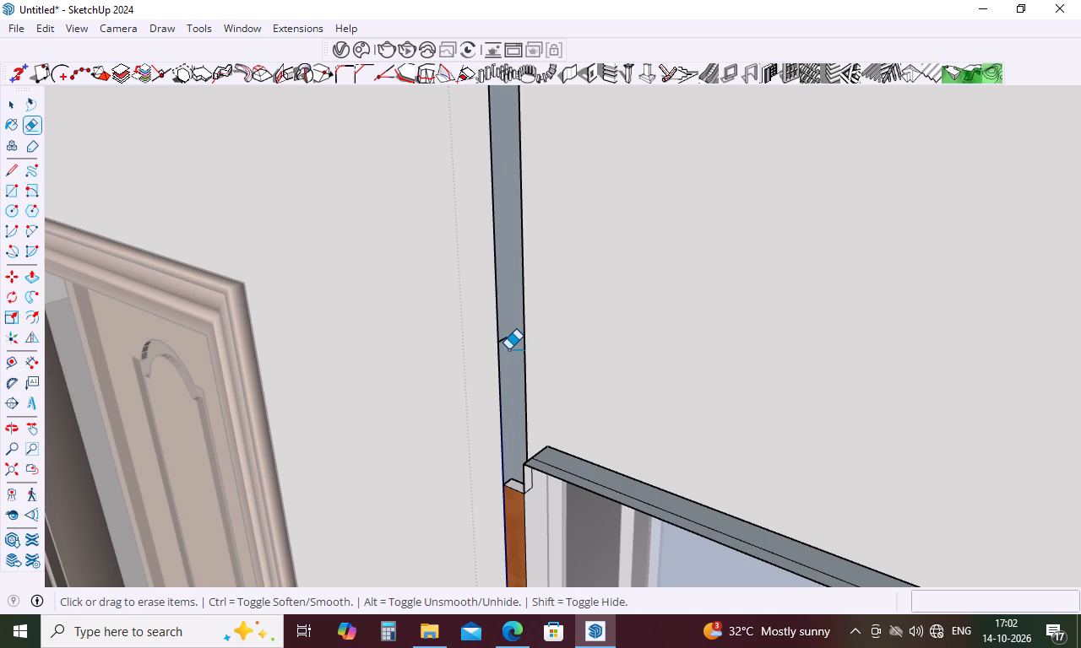
pyautogui.click(503, 343)
# Erase the remaining short groove line on the cladding's door-side inner edge face above the window.
pyautogui.scroll(-8, 555, 397)
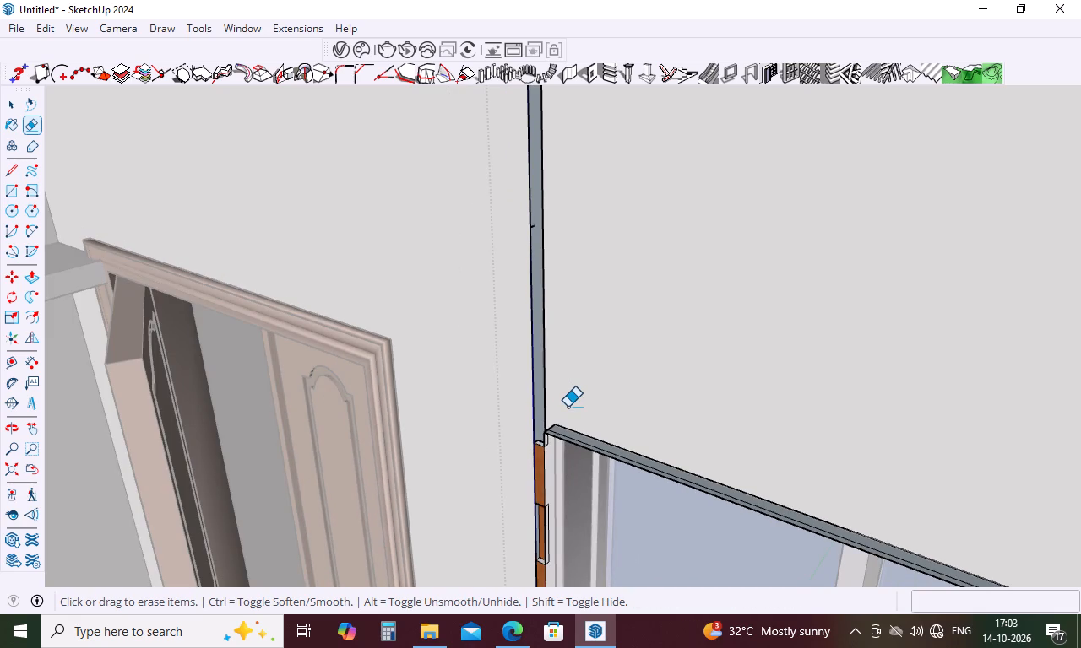
pyautogui.scroll(-3, 568, 408)
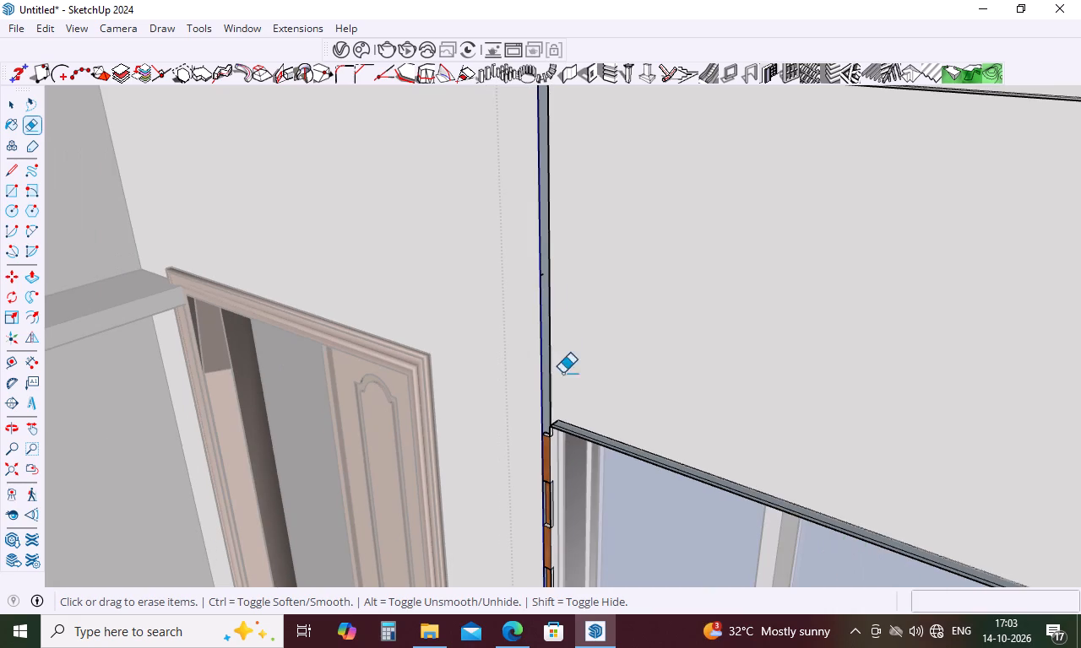
pyautogui.scroll(1, 569, 263)
pyautogui.moveTo(569, 263); pyautogui.dragTo(569, 289, button='middle')
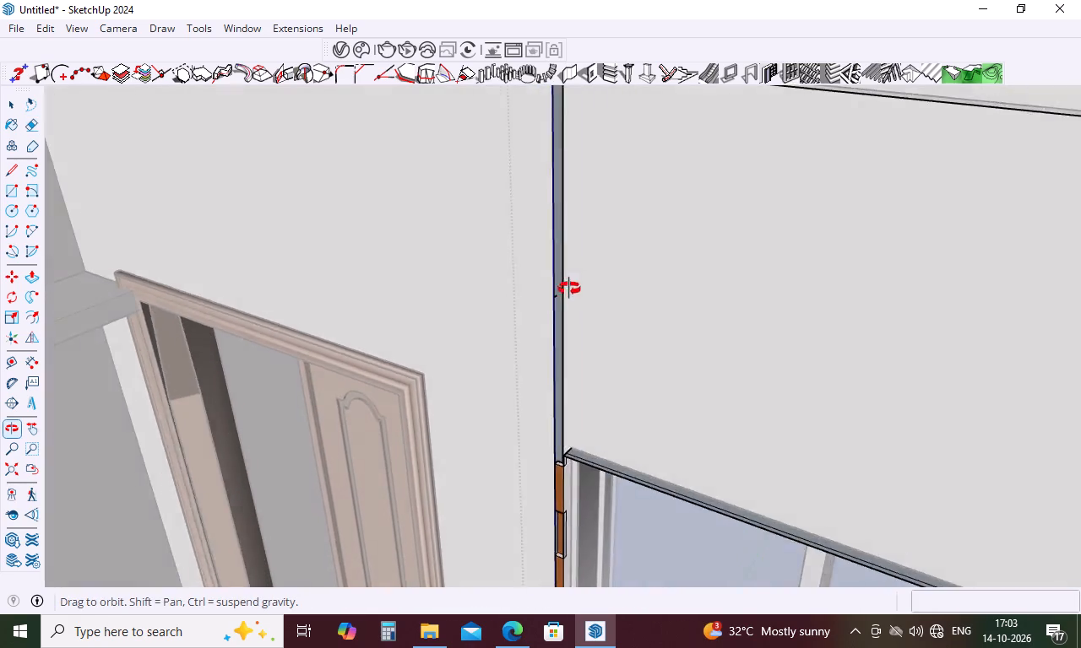
pyautogui.moveTo(569, 289); pyautogui.dragTo(568, 289, button='middle')
pyautogui.scroll(20, 558, 292)
pyautogui.moveTo(515, 298); pyautogui.dragTo(514, 299)
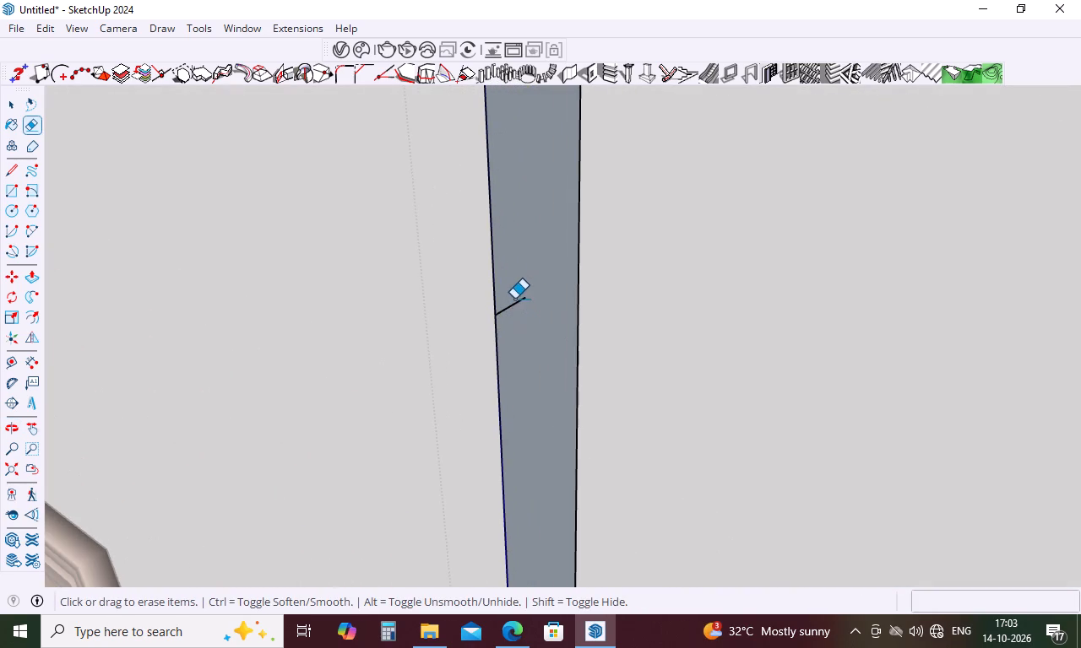
pyautogui.moveTo(514, 299); pyautogui.dragTo(514, 306)
# Erase the ledge and edges of the topmost wood plank on the door-side strip beside the window's upper corner.
pyautogui.scroll(-15, 531, 345)
pyautogui.scroll(-7, 544, 413)
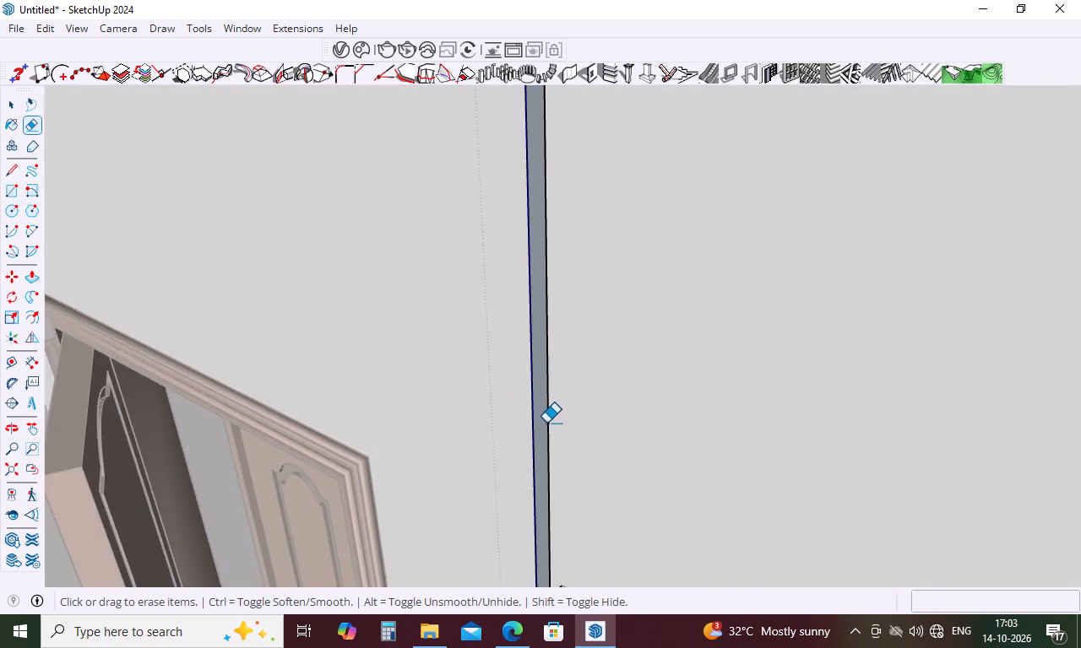
pyautogui.scroll(-3, 546, 423)
pyautogui.scroll(4, 549, 423)
pyautogui.scroll(-12, 581, 360)
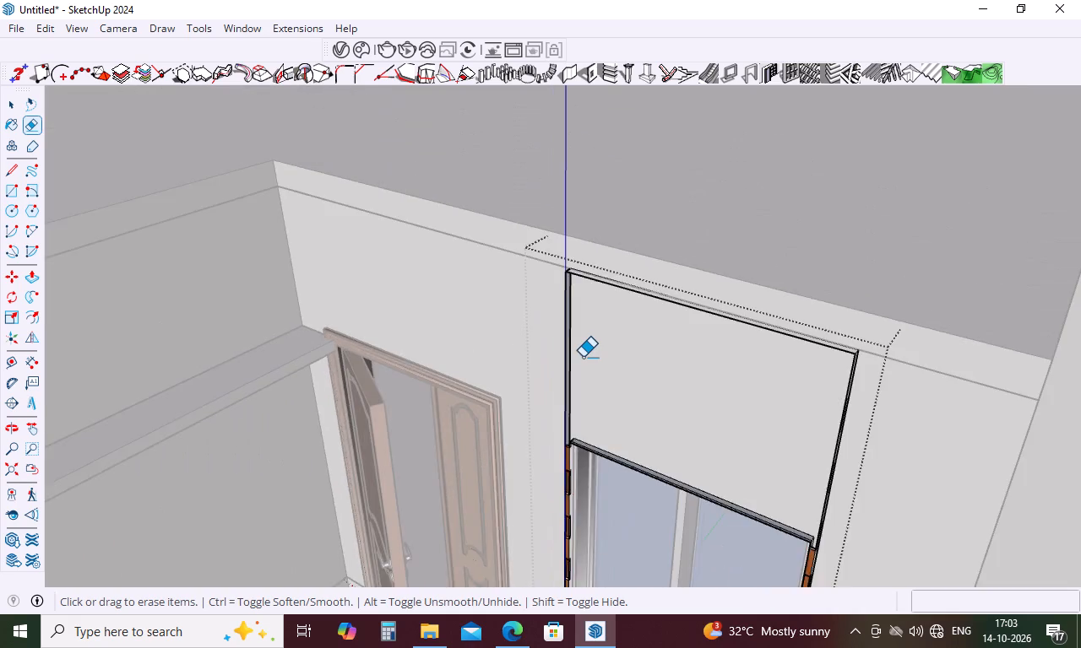
pyautogui.scroll(-6, 583, 357)
pyautogui.scroll(11, 559, 508)
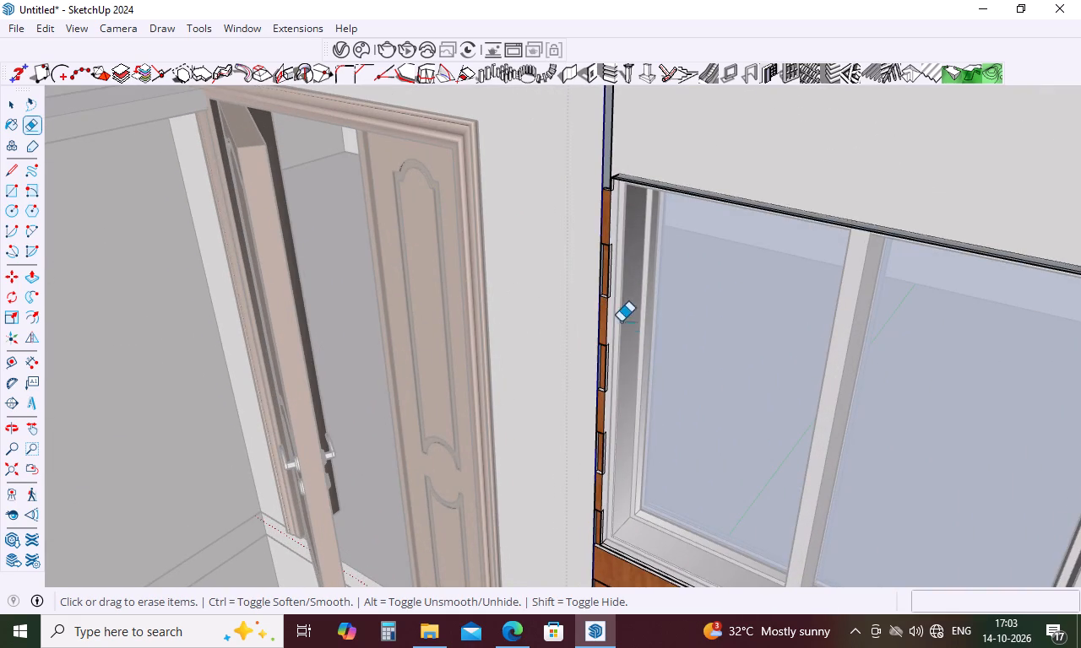
pyautogui.scroll(6, 602, 273)
pyautogui.scroll(-5, 622, 305)
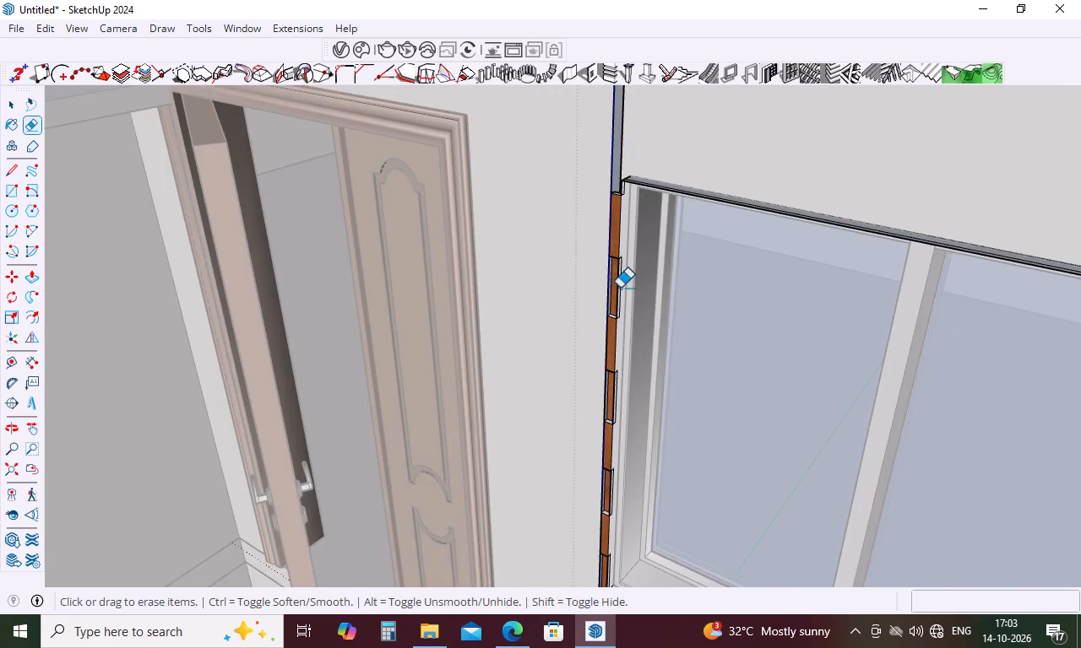
pyautogui.scroll(20, 603, 197)
pyautogui.scroll(-1, 626, 195)
pyautogui.scroll(3, 626, 195)
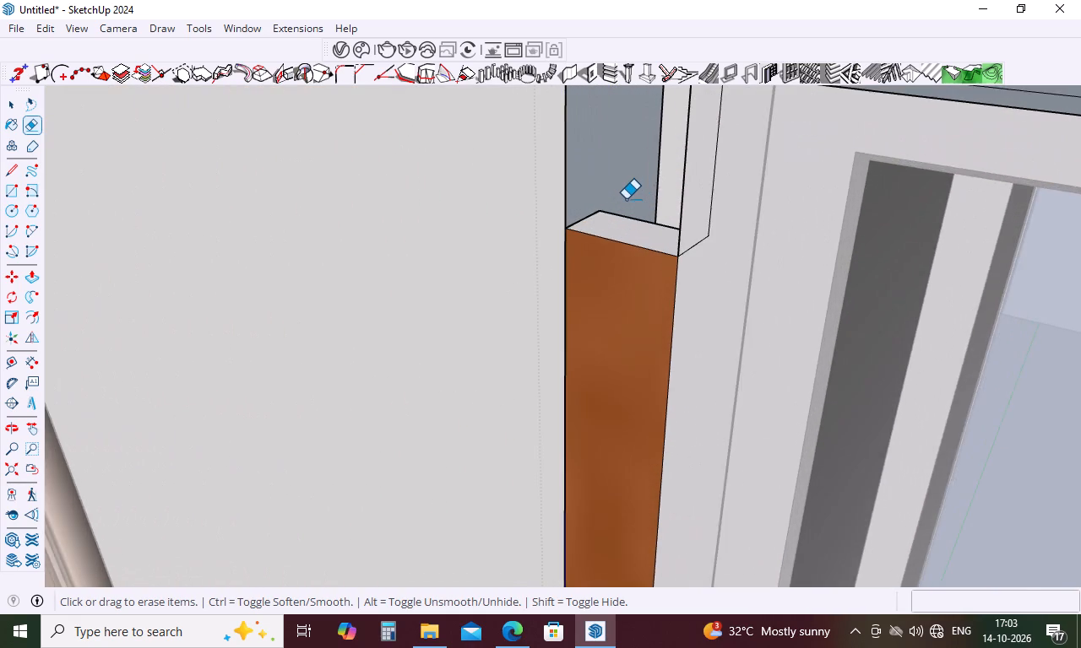
pyautogui.scroll(5, 626, 205)
pyautogui.click(629, 228)
pyautogui.moveTo(623, 259); pyautogui.dragTo(616, 277)
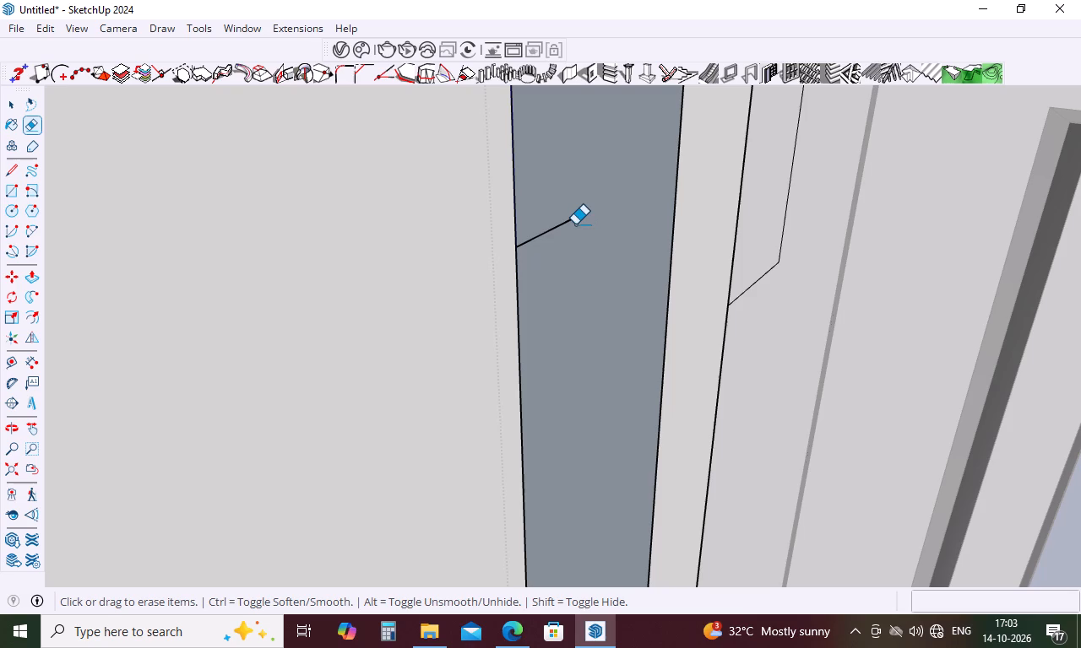
pyautogui.moveTo(573, 221); pyautogui.dragTo(568, 229)
pyautogui.moveTo(762, 274); pyautogui.dragTo(762, 285)
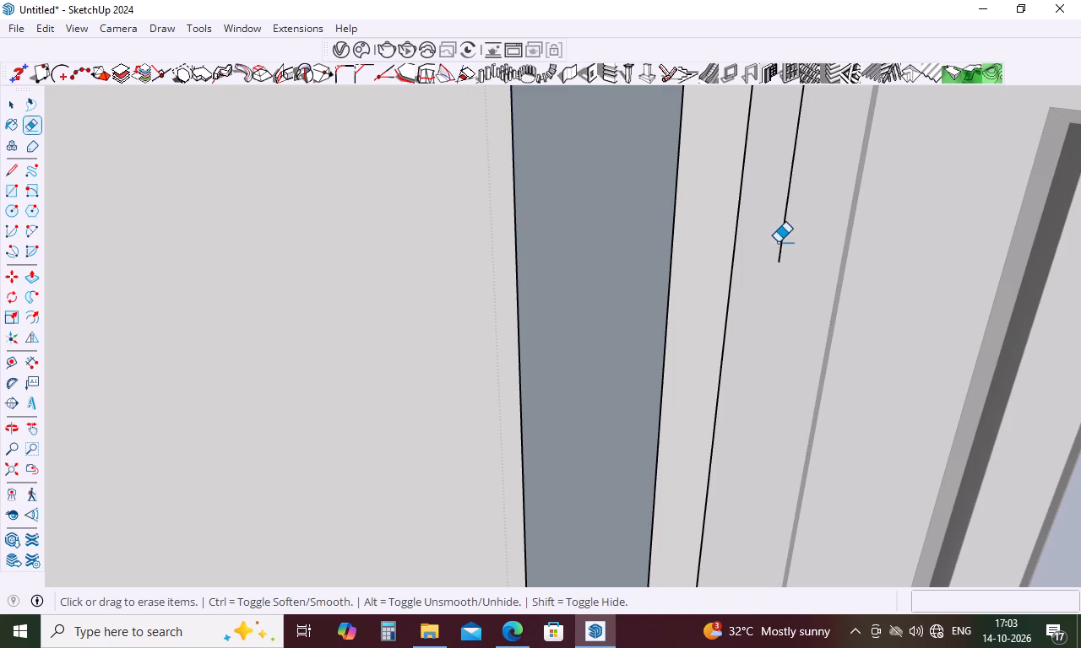
pyautogui.click(780, 237)
# Erase the ledge and outlines of the uppermost remaining recessed wood section on the door-side strip beside the window.
pyautogui.scroll(-16, 769, 274)
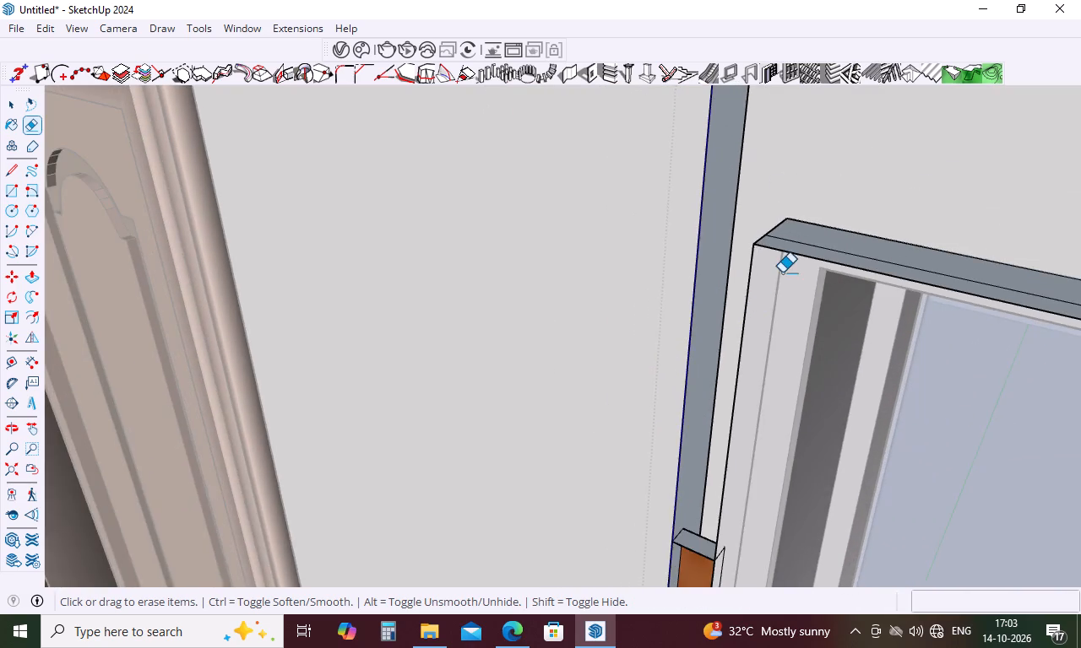
pyautogui.scroll(-10, 782, 273)
pyautogui.scroll(15, 738, 426)
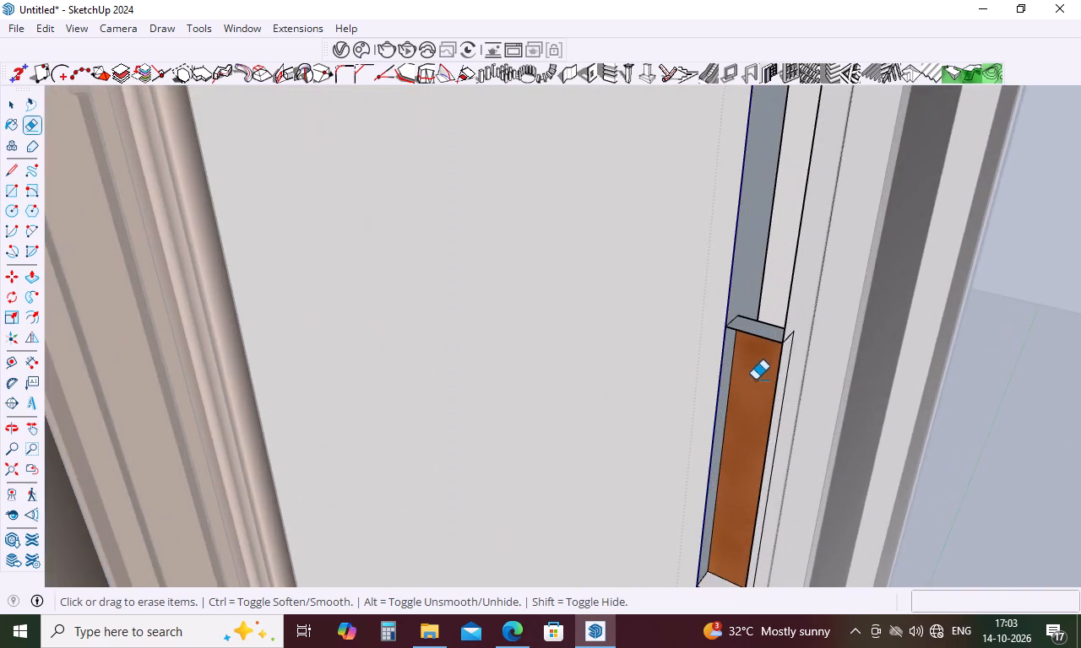
pyautogui.scroll(2, 755, 380)
pyautogui.moveTo(768, 291); pyautogui.dragTo(765, 304)
pyautogui.click(777, 272)
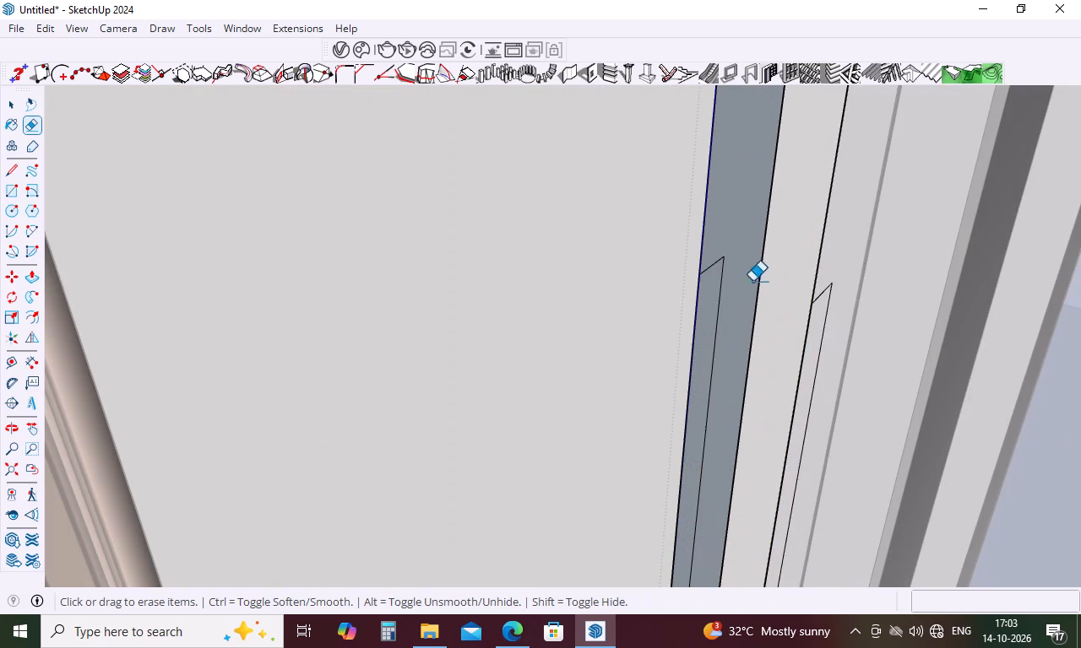
pyautogui.click(723, 266)
pyautogui.click(719, 264)
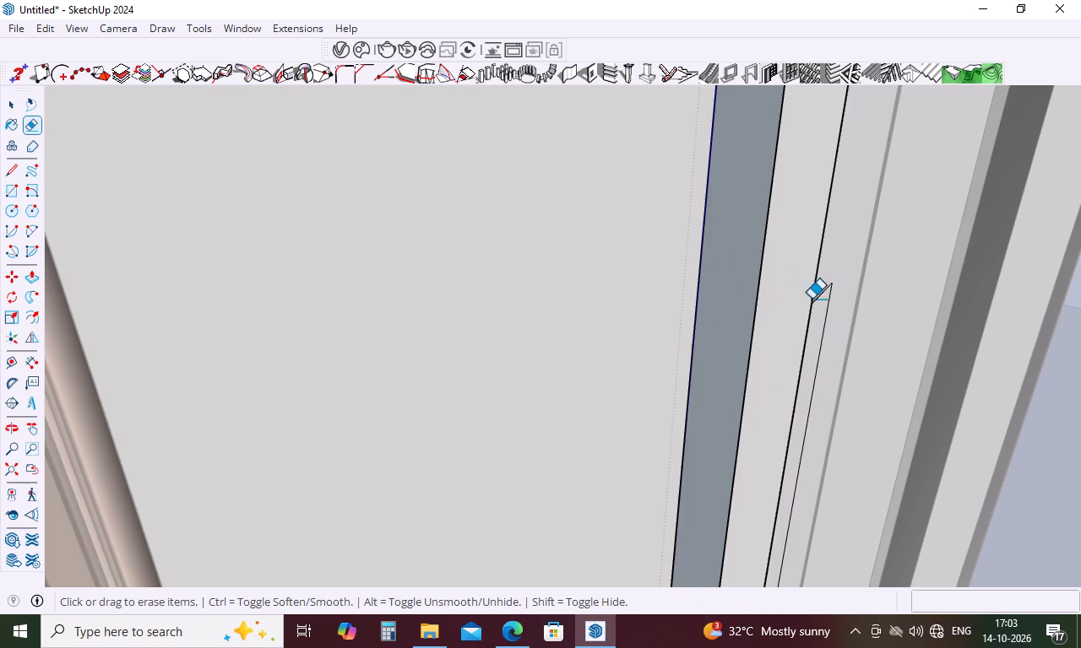
pyautogui.click(826, 294)
pyautogui.click(830, 312)
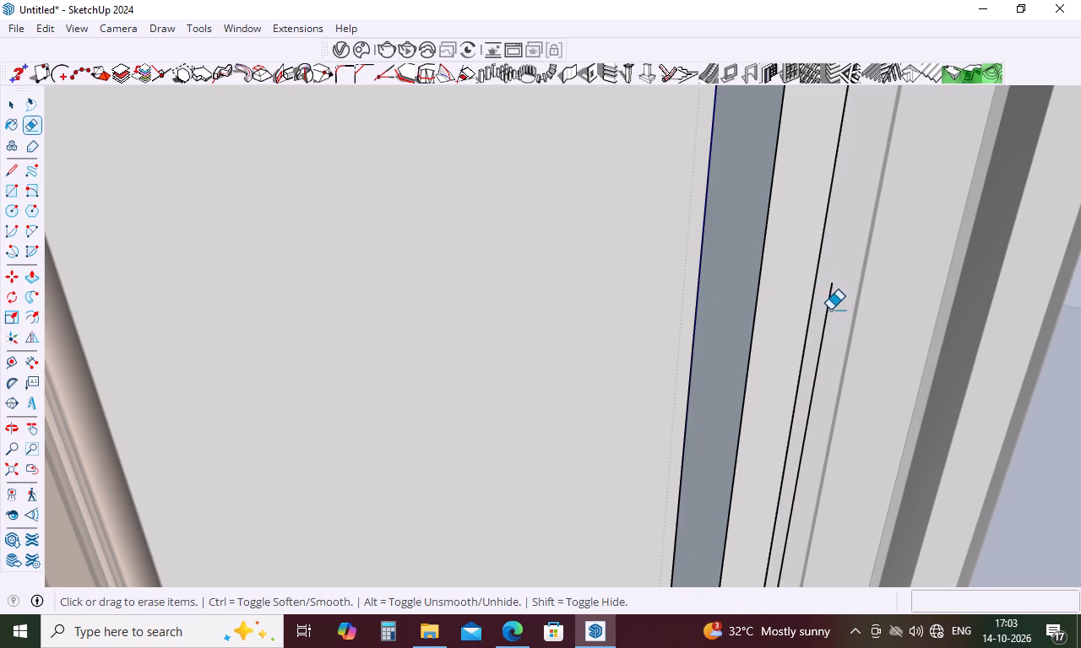
pyautogui.click(830, 310)
# Erase the ledge and short edges of the second raised wood plank down the window's door-side strip.
pyautogui.scroll(-12, 776, 300)
pyautogui.scroll(-6, 759, 375)
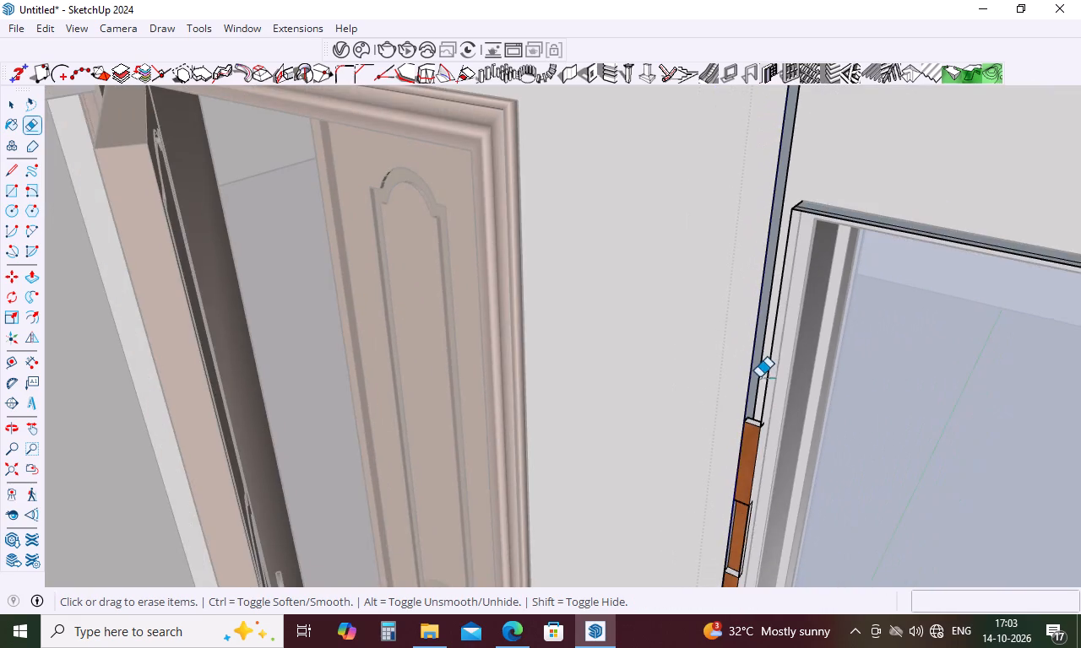
pyautogui.scroll(12, 742, 517)
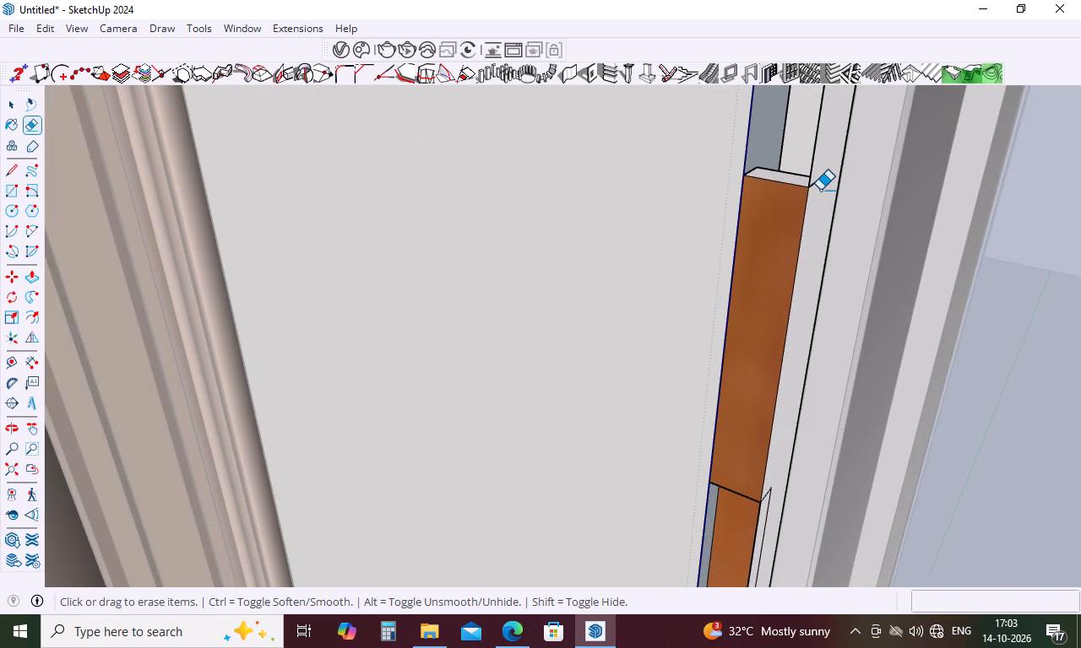
pyautogui.click(820, 186)
pyautogui.click(821, 178)
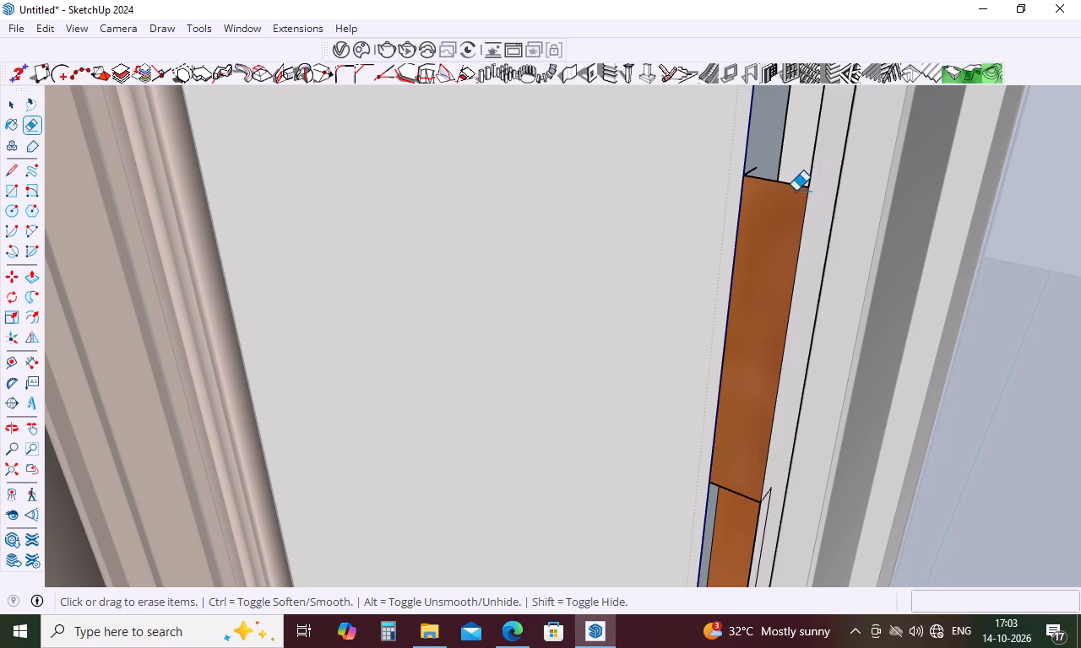
pyautogui.moveTo(786, 182); pyautogui.dragTo(785, 190)
pyautogui.click(756, 175)
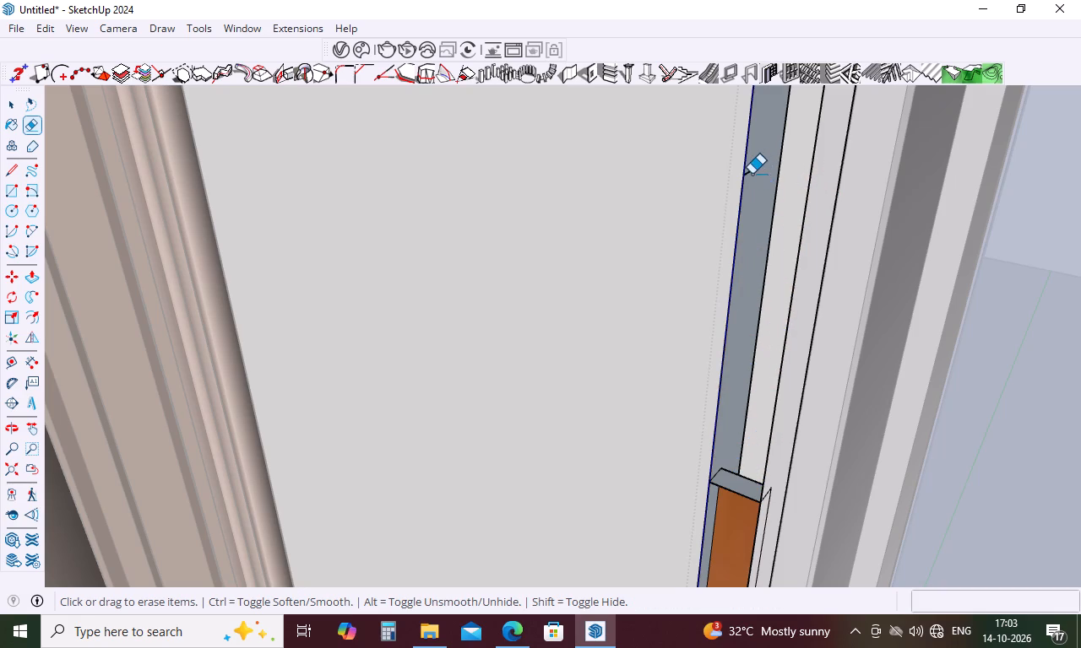
pyautogui.click(752, 174)
# Erase the edges of the second recessed wood section down the window's door-side strip, including its side outline.
pyautogui.scroll(-16, 780, 192)
pyautogui.scroll(15, 786, 297)
pyautogui.click(762, 181)
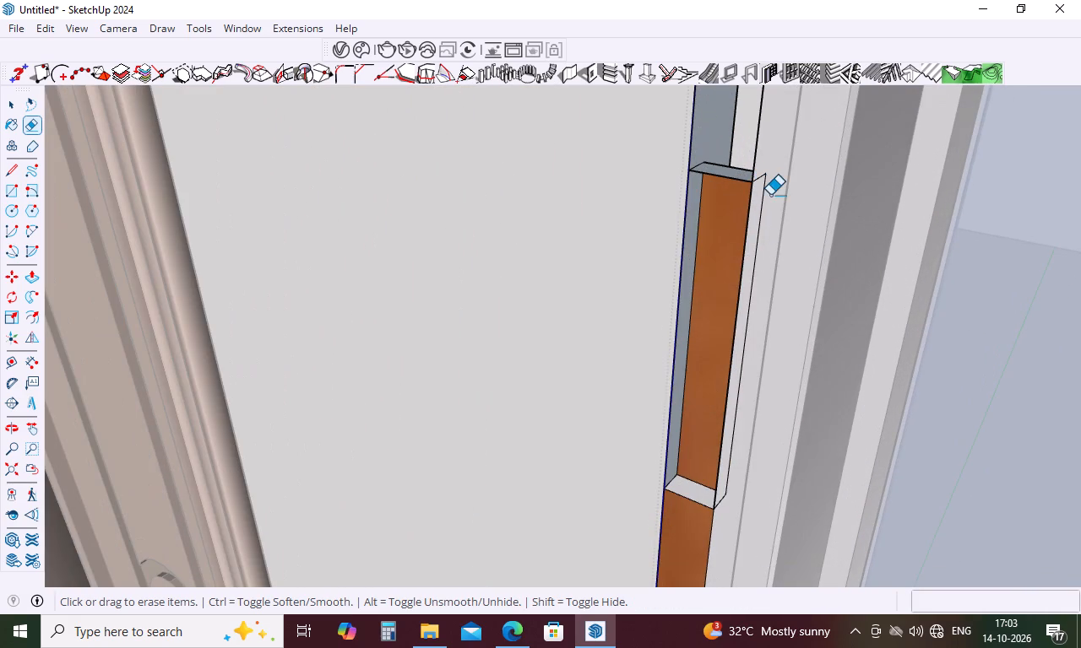
pyautogui.moveTo(770, 196); pyautogui.dragTo(761, 200)
pyautogui.click(760, 180)
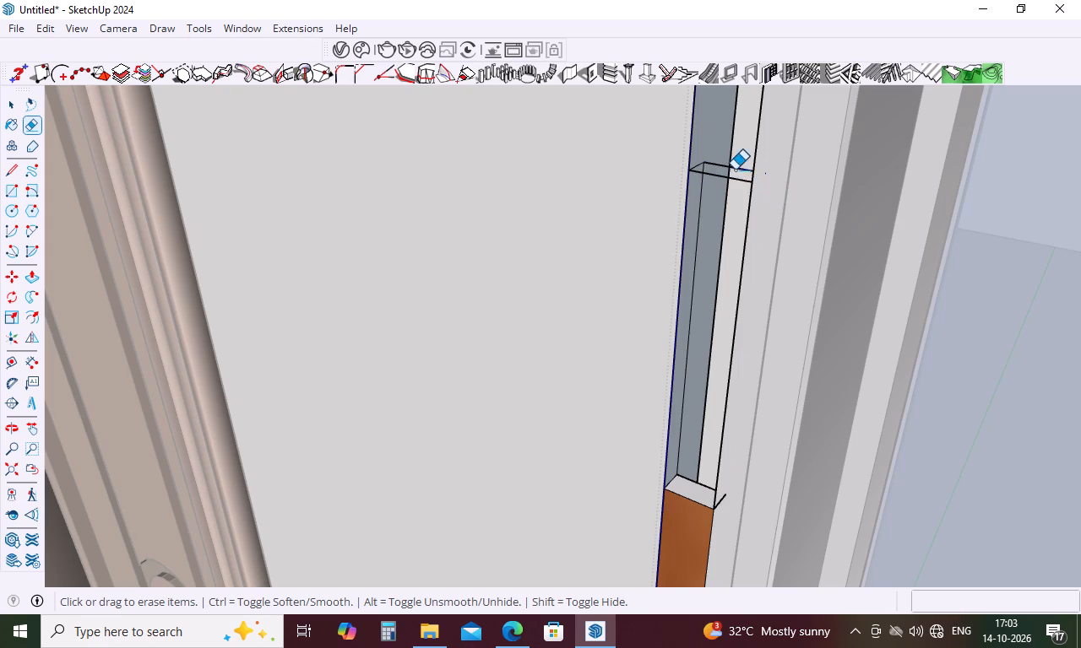
pyautogui.moveTo(735, 170); pyautogui.dragTo(731, 179)
pyautogui.moveTo(703, 166); pyautogui.dragTo(701, 185)
# Erase the ledge and leftover corner line of the third raised wood plank down the window's door-side strip.
pyautogui.scroll(-2, 703, 229)
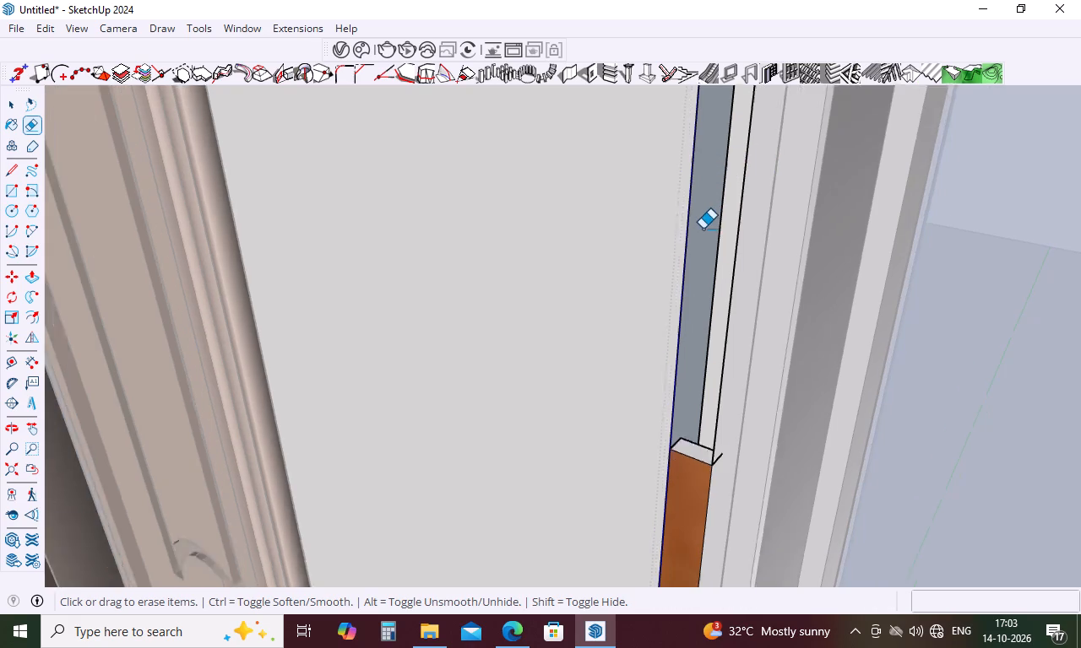
pyautogui.scroll(-8, 703, 229)
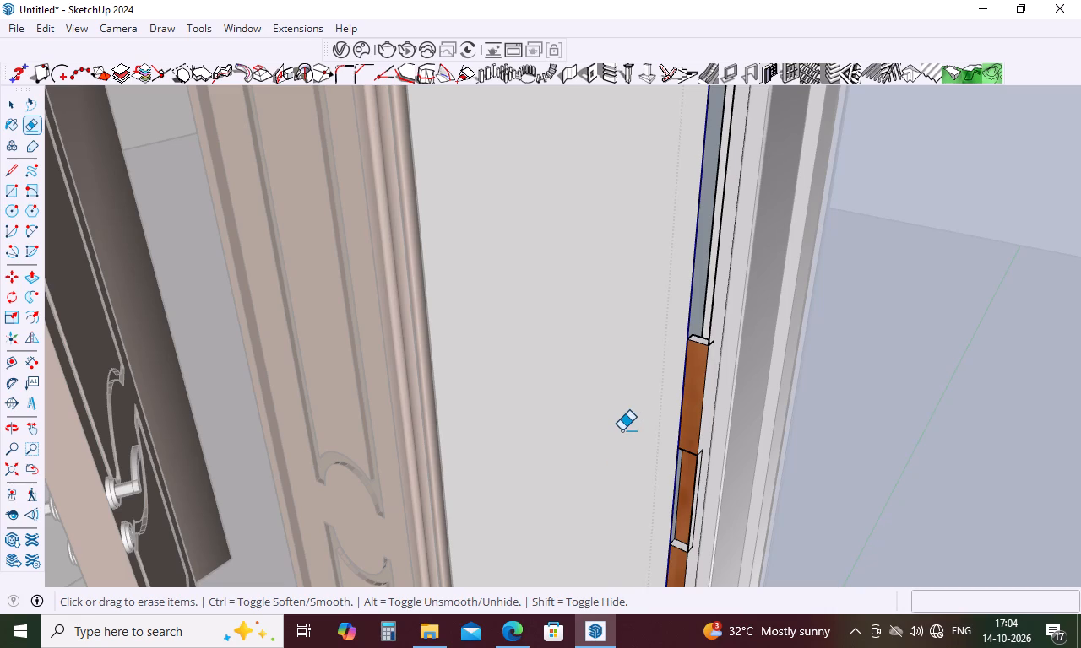
pyautogui.scroll(13, 710, 348)
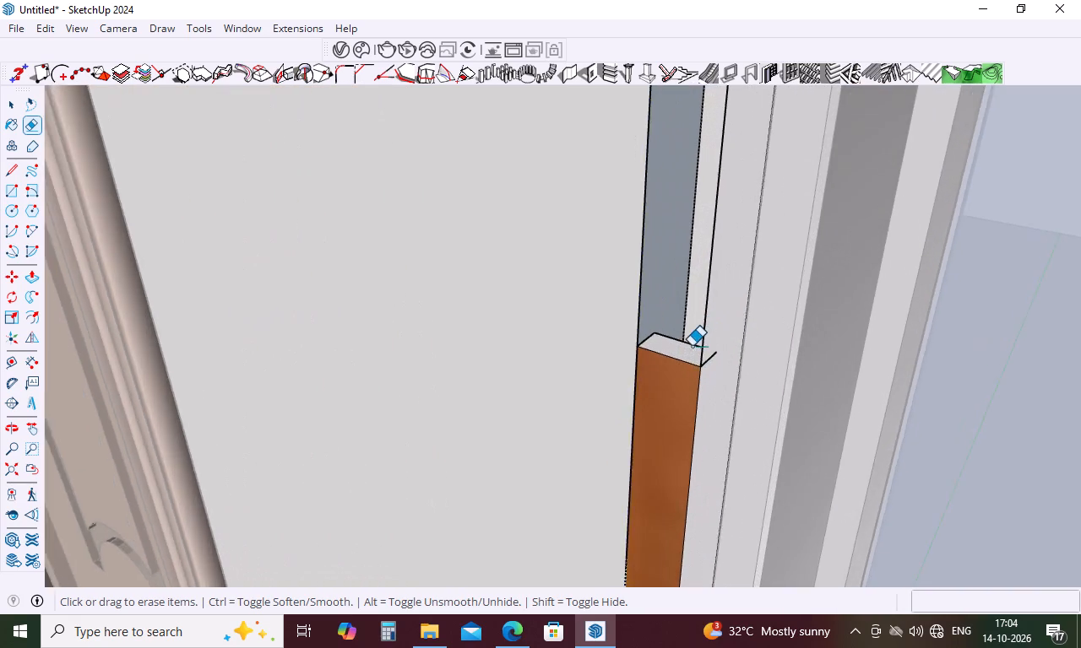
pyautogui.scroll(4, 692, 346)
pyautogui.click(685, 347)
pyautogui.click(687, 346)
pyautogui.click(690, 344)
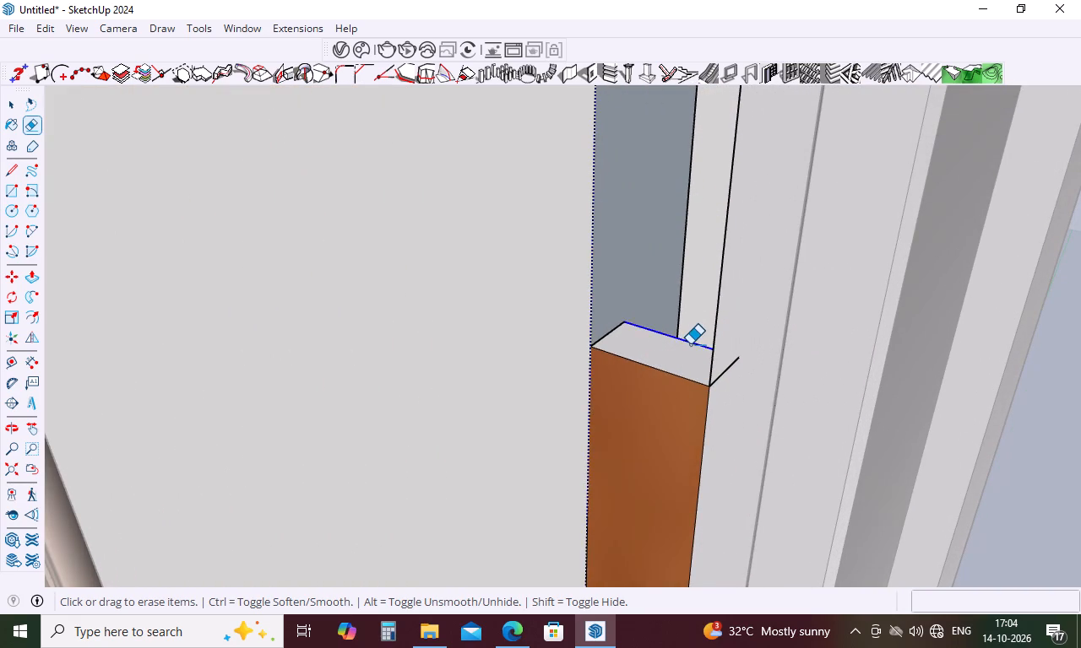
pyautogui.moveTo(661, 371); pyautogui.dragTo(656, 388)
pyautogui.click(613, 334)
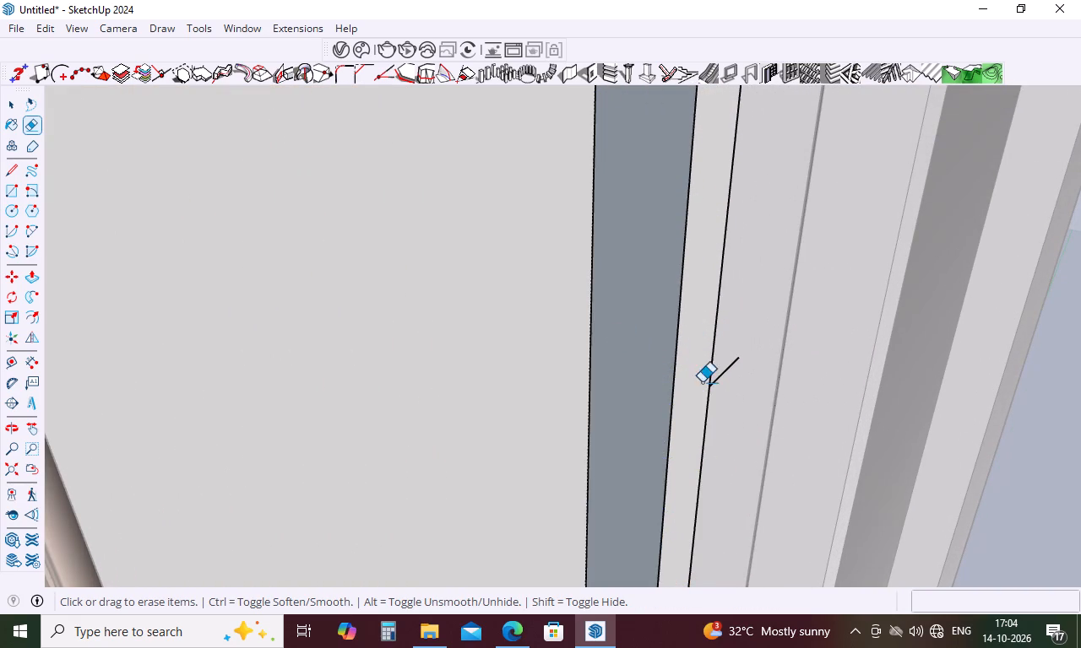
pyautogui.moveTo(734, 368); pyautogui.dragTo(733, 376)
pyautogui.click(728, 371)
pyautogui.scroll(-20, 698, 367)
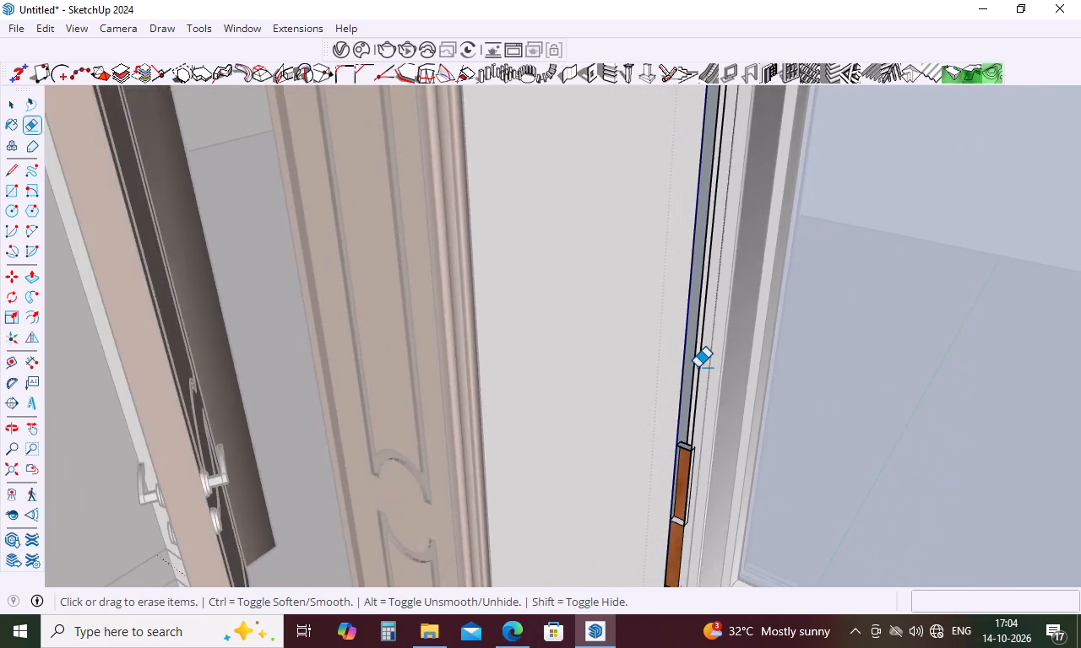
pyautogui.scroll(-6, 698, 367)
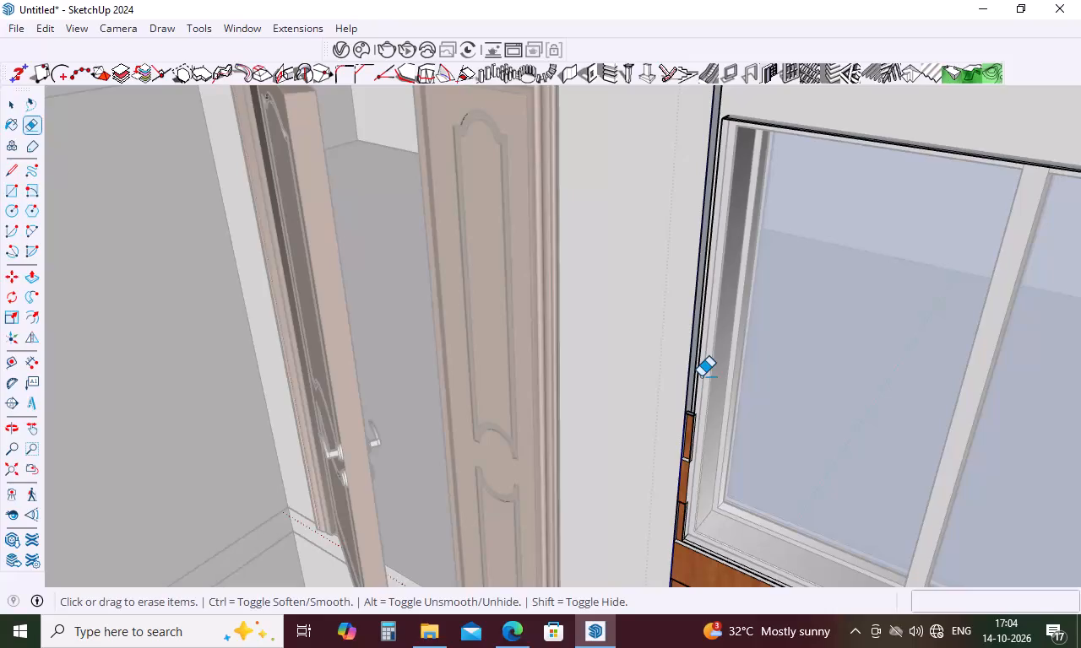
# Erase the ledges, short edges and side outline of the next recessed wood section down the window's door-side strip.
pyautogui.scroll(-4, 701, 376)
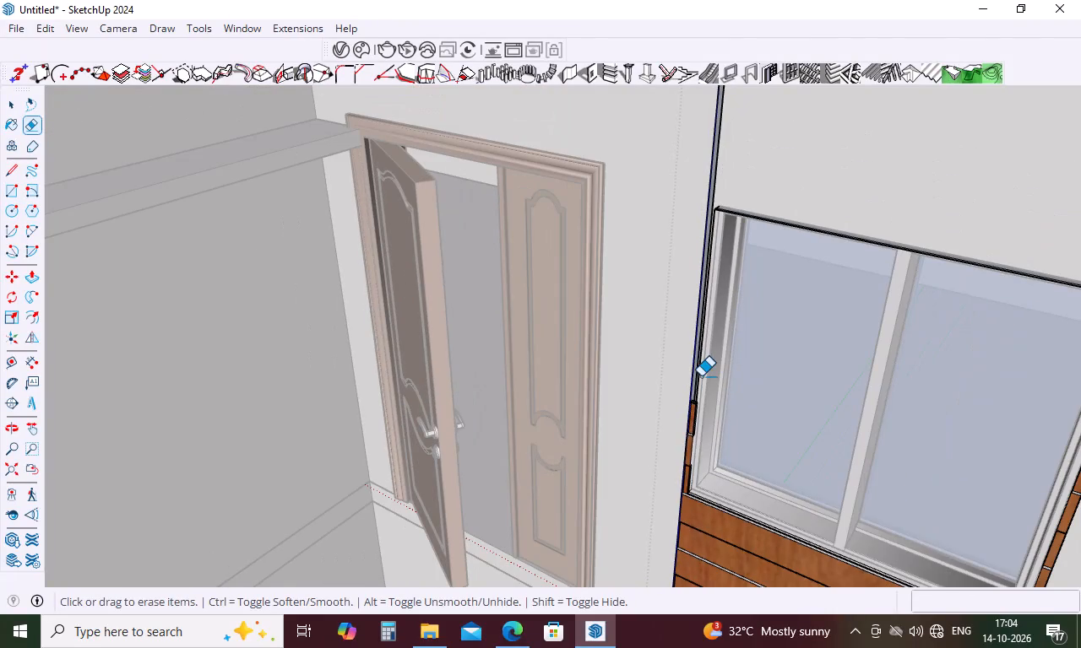
pyautogui.scroll(10, 692, 454)
pyautogui.scroll(12, 712, 365)
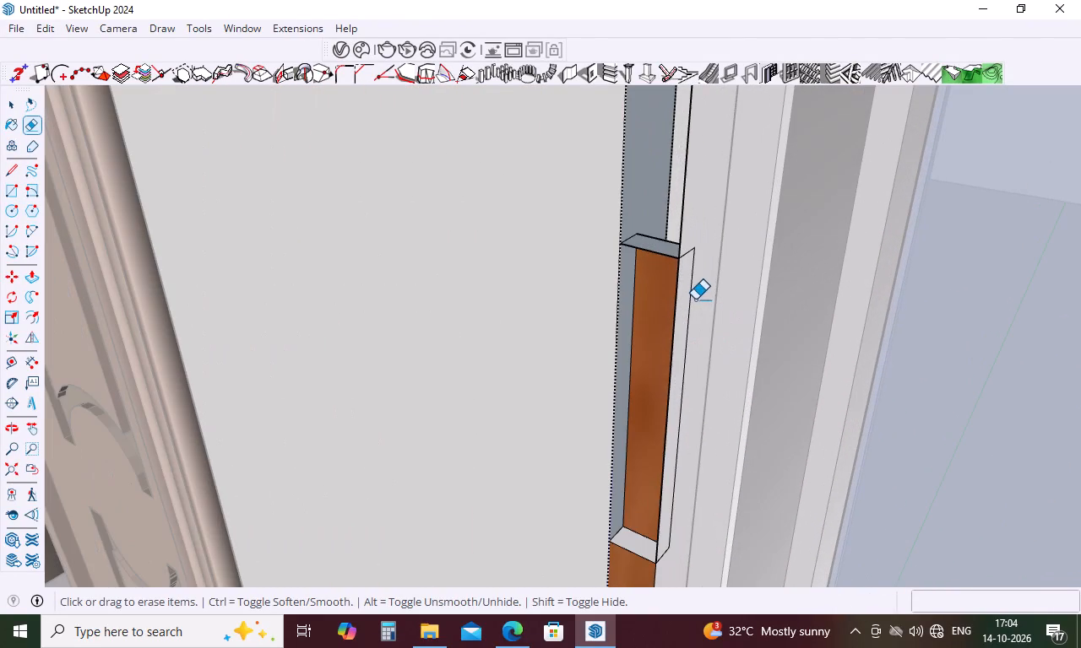
pyautogui.click(693, 290)
pyautogui.click(694, 255)
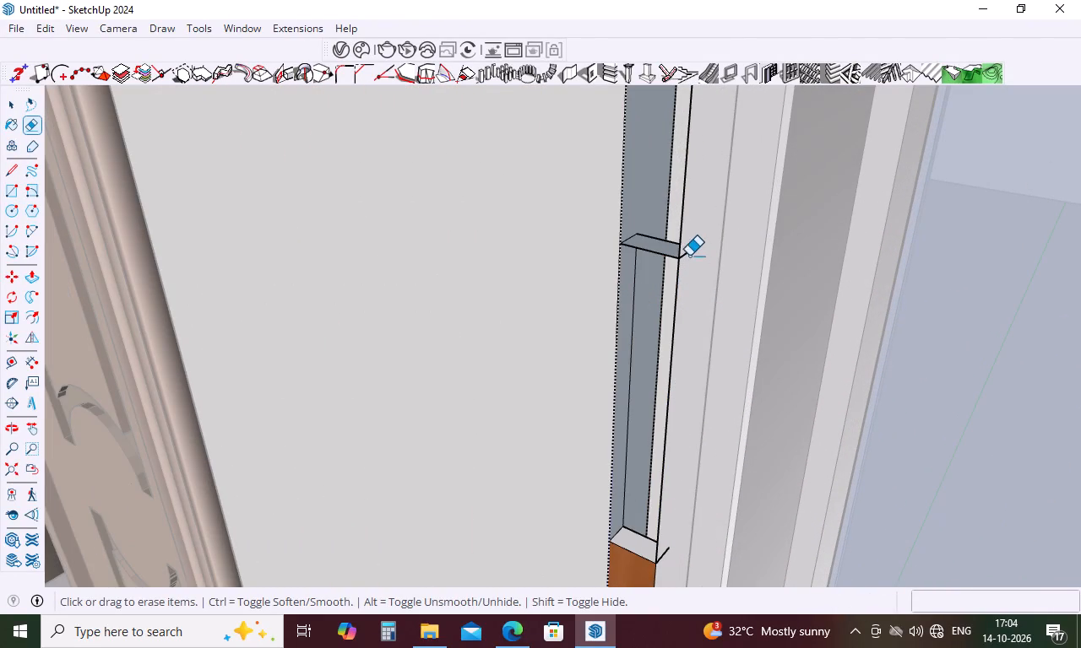
pyautogui.click(689, 254)
pyautogui.click(667, 556)
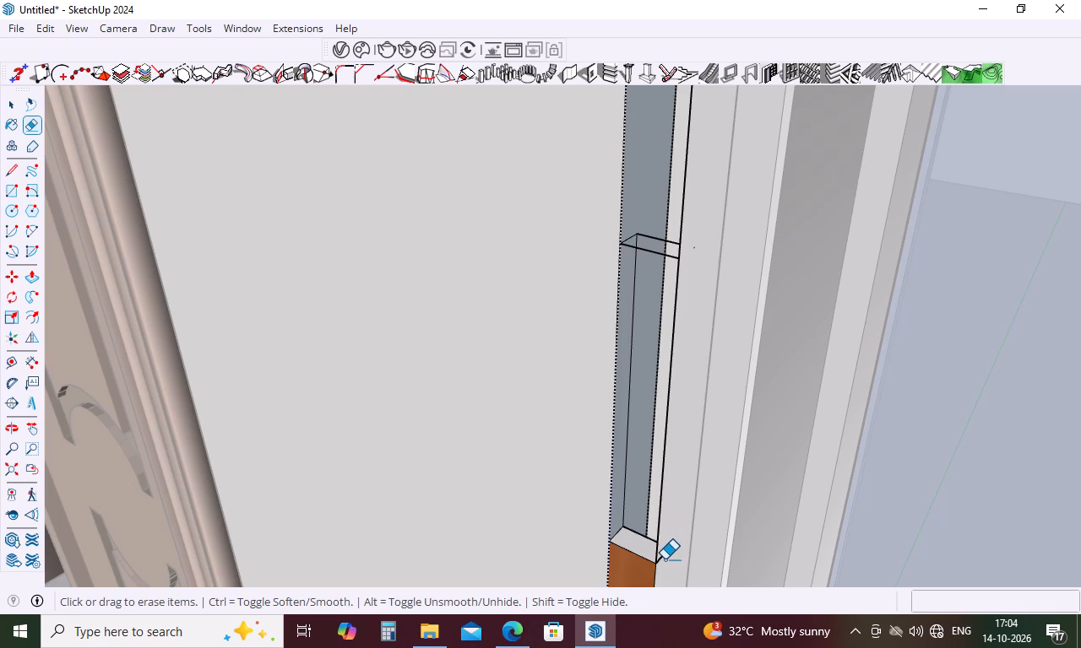
pyautogui.click(663, 553)
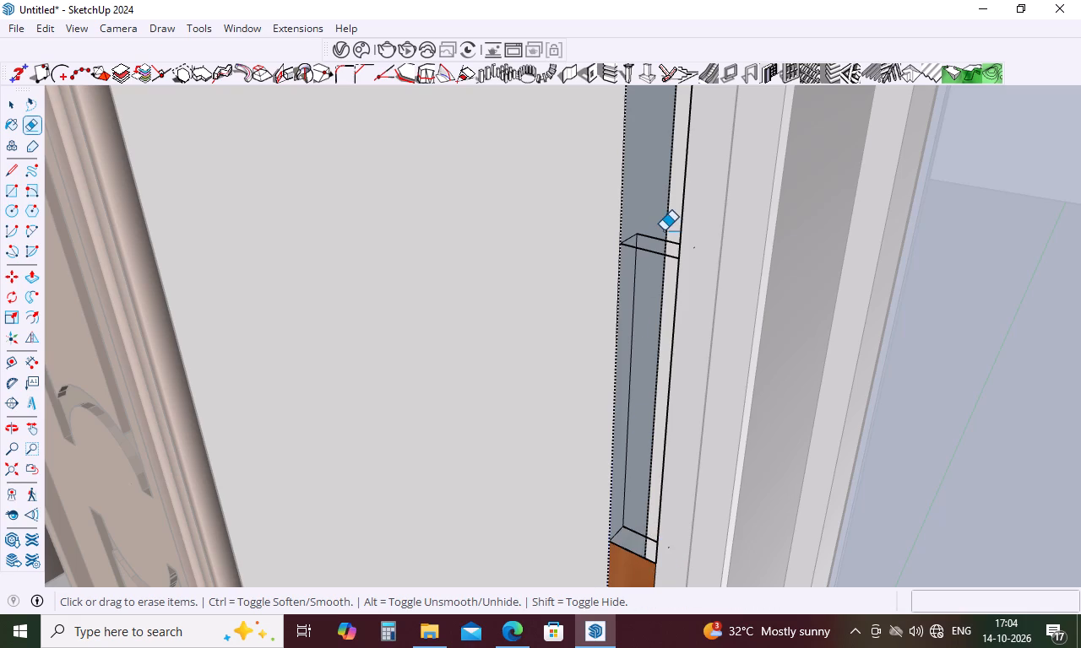
pyautogui.moveTo(660, 231); pyautogui.dragTo(651, 262)
pyautogui.click(627, 240)
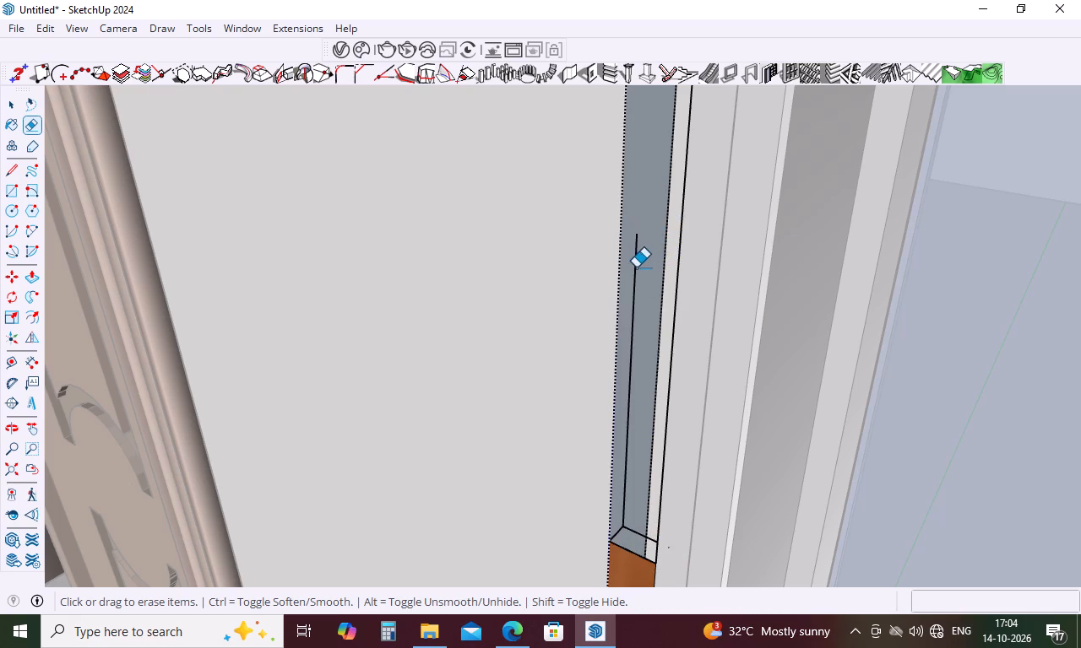
pyautogui.click(638, 267)
# Erase all plank and groove lines of the wood cladding below the upper window, clearing its wood faces.
pyautogui.scroll(-20, 639, 267)
pyautogui.scroll(-3, 639, 267)
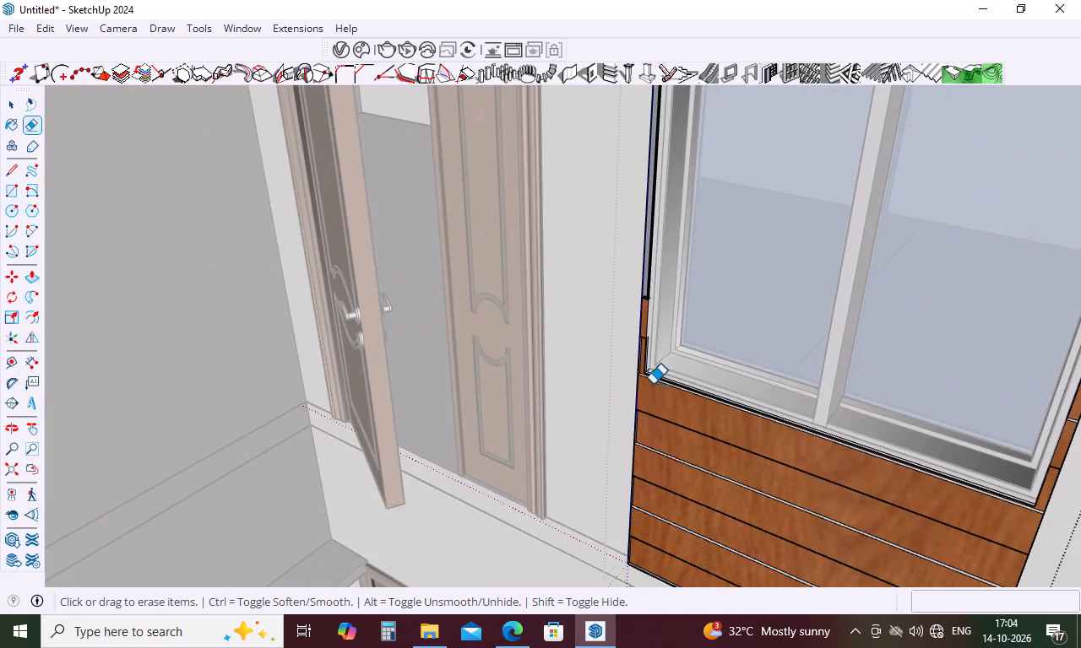
pyautogui.moveTo(654, 386); pyautogui.dragTo(831, 365, button='middle')
pyautogui.moveTo(819, 366); pyautogui.dragTo(820, 433)
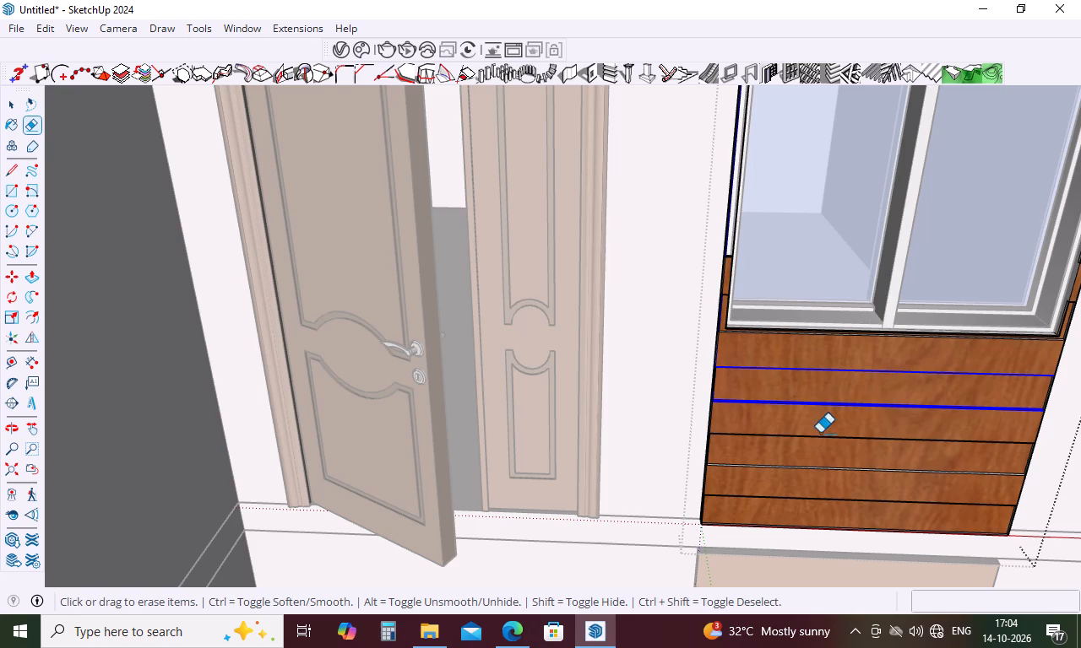
pyautogui.moveTo(820, 433); pyautogui.dragTo(819, 516)
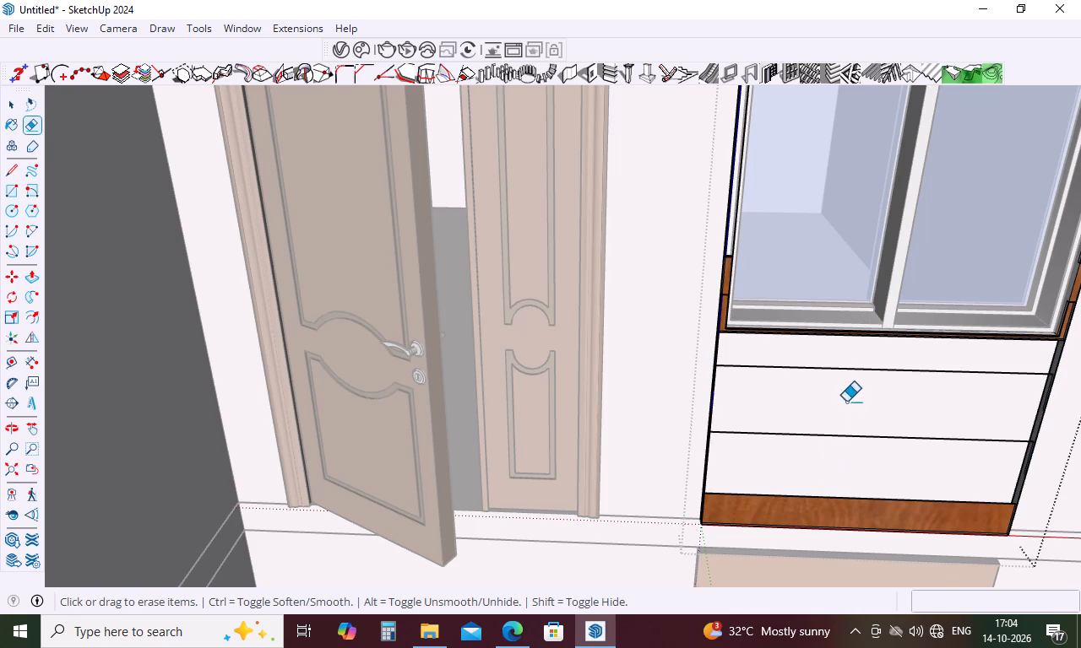
pyautogui.moveTo(869, 367); pyautogui.dragTo(866, 454)
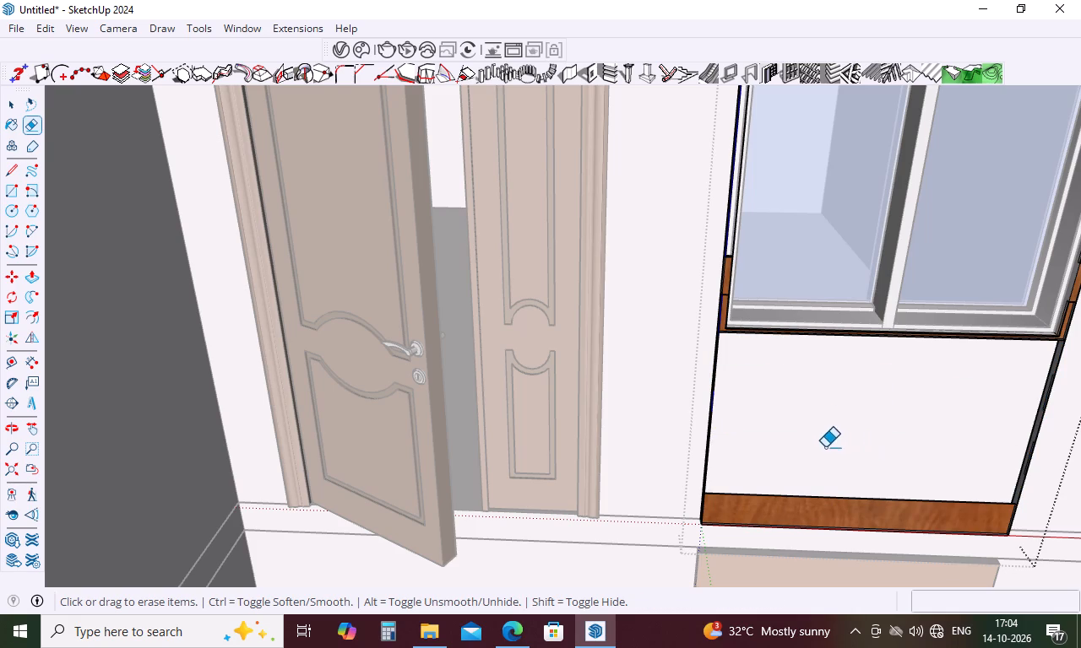
pyautogui.click(760, 497)
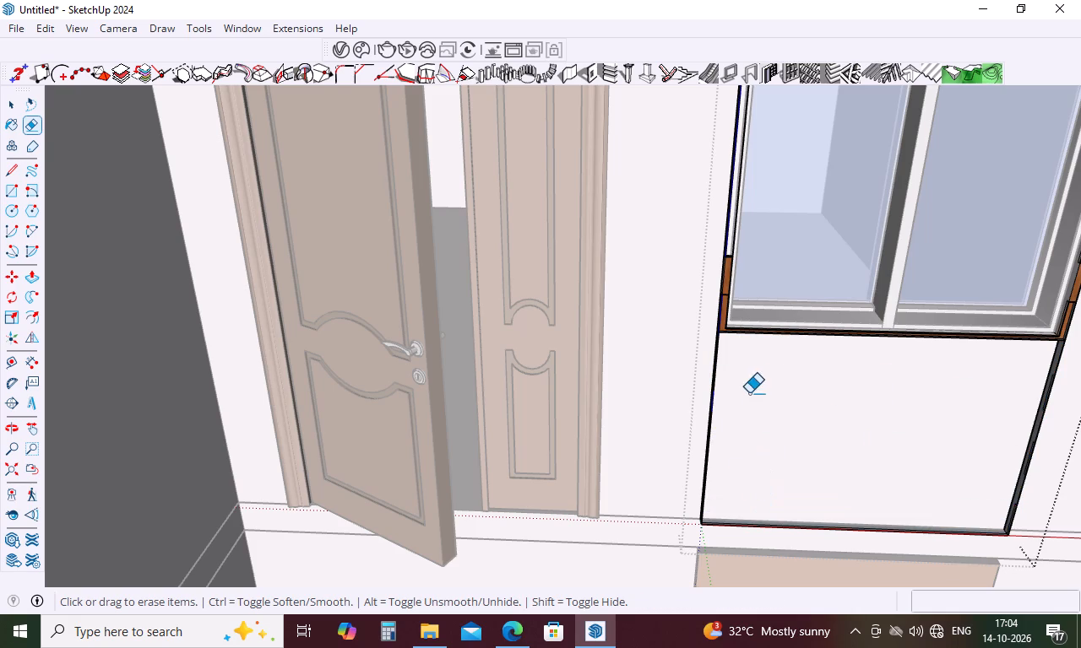
# Erase the edges of the last wood planks on the door-side strip near the window's lower corner.
pyautogui.scroll(6, 725, 283)
pyautogui.scroll(15, 718, 254)
pyautogui.moveTo(745, 219); pyautogui.dragTo(745, 235)
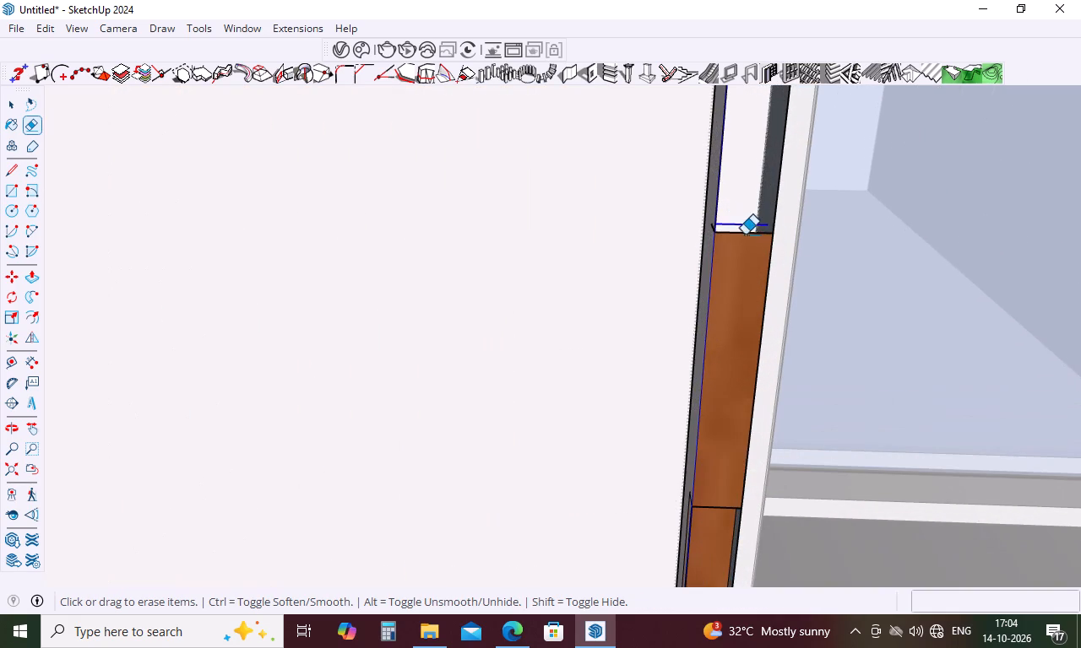
pyautogui.moveTo(745, 235); pyautogui.dragTo(745, 251)
pyautogui.moveTo(731, 437); pyautogui.dragTo(713, 538)
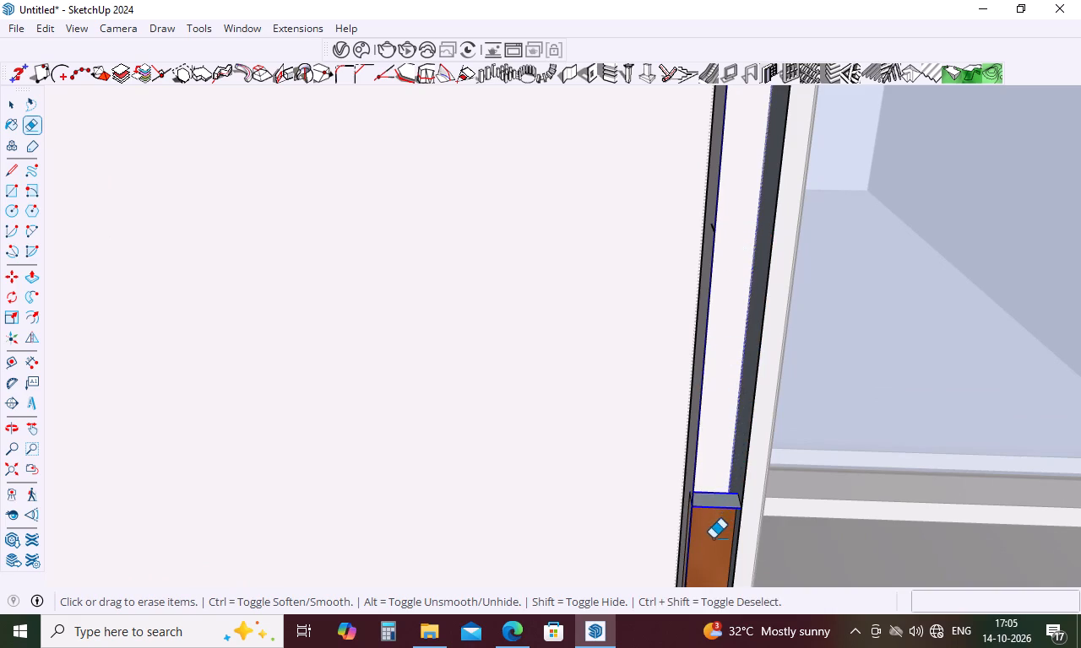
pyautogui.moveTo(713, 538); pyautogui.dragTo(710, 547)
# Erase the leftover short groove edge on the cladding's side face beside the window.
pyautogui.moveTo(724, 410); pyautogui.dragTo(606, 414, button='middle')
pyautogui.scroll(-3, 632, 375)
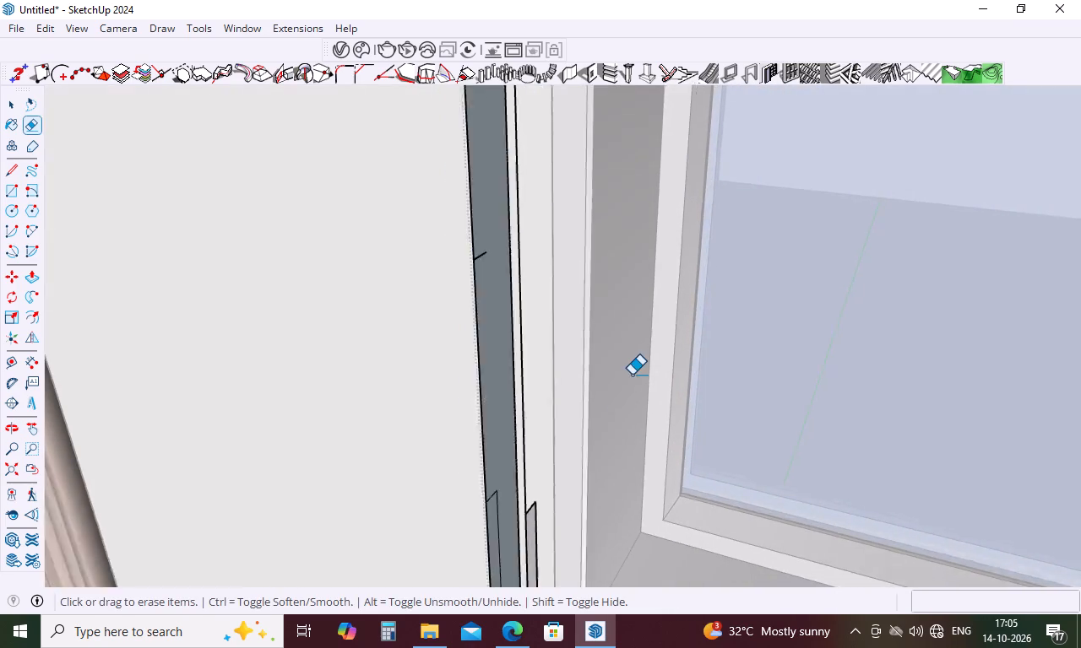
pyautogui.scroll(-2, 632, 375)
pyautogui.scroll(5, 534, 290)
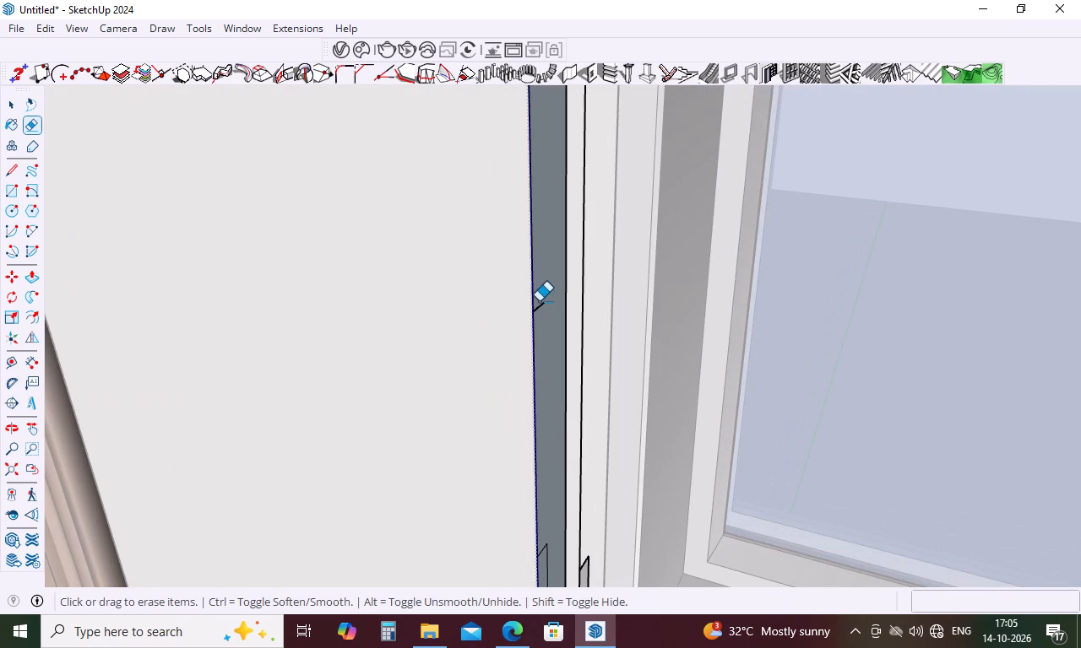
pyautogui.click(539, 308)
# Erase the leftover recess sliver beside the window frame, including its short top edge and the diagonal line at the lower corner.
pyautogui.scroll(-17, 574, 293)
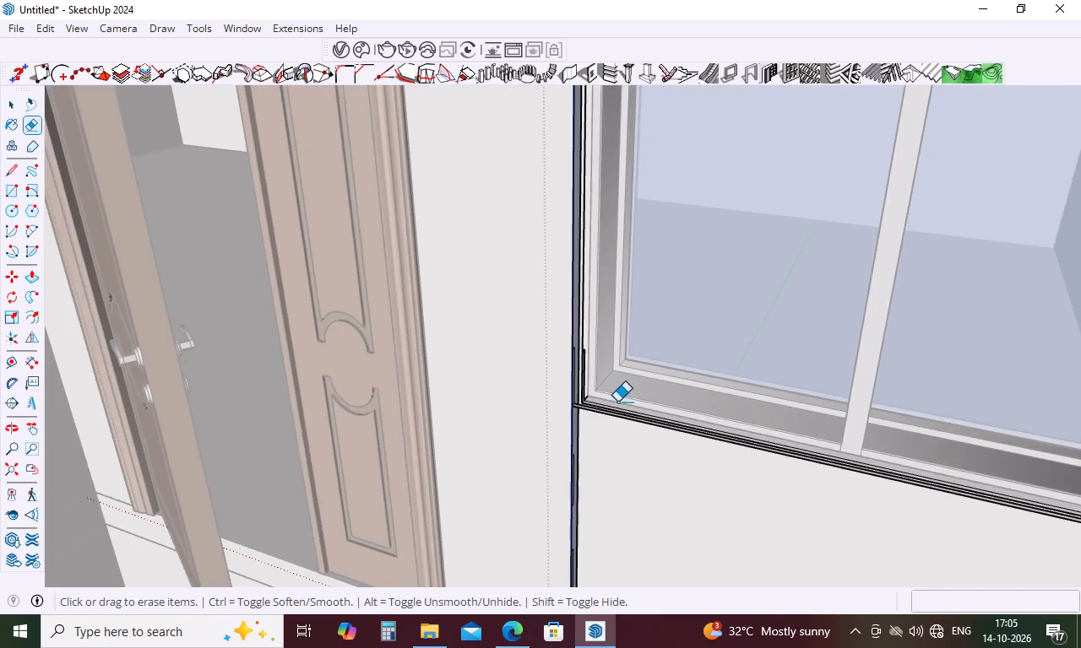
pyautogui.scroll(20, 618, 409)
pyautogui.scroll(2, 618, 409)
pyautogui.click(598, 383)
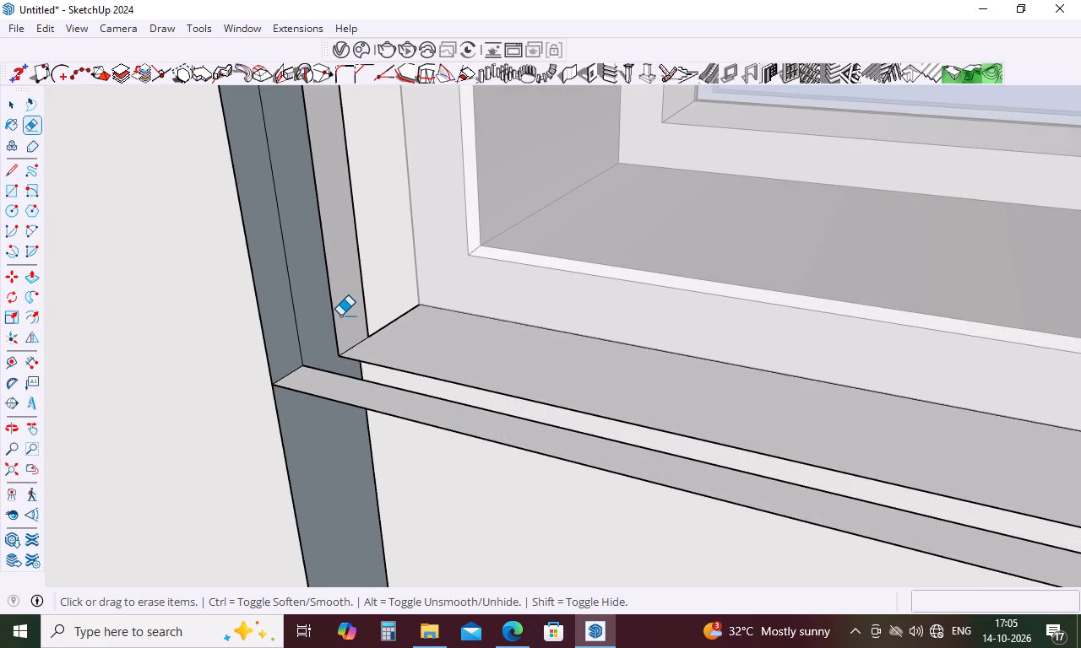
pyautogui.scroll(-6, 340, 316)
pyautogui.scroll(-5, 460, 327)
pyautogui.moveTo(472, 335); pyautogui.dragTo(485, 354, button='middle')
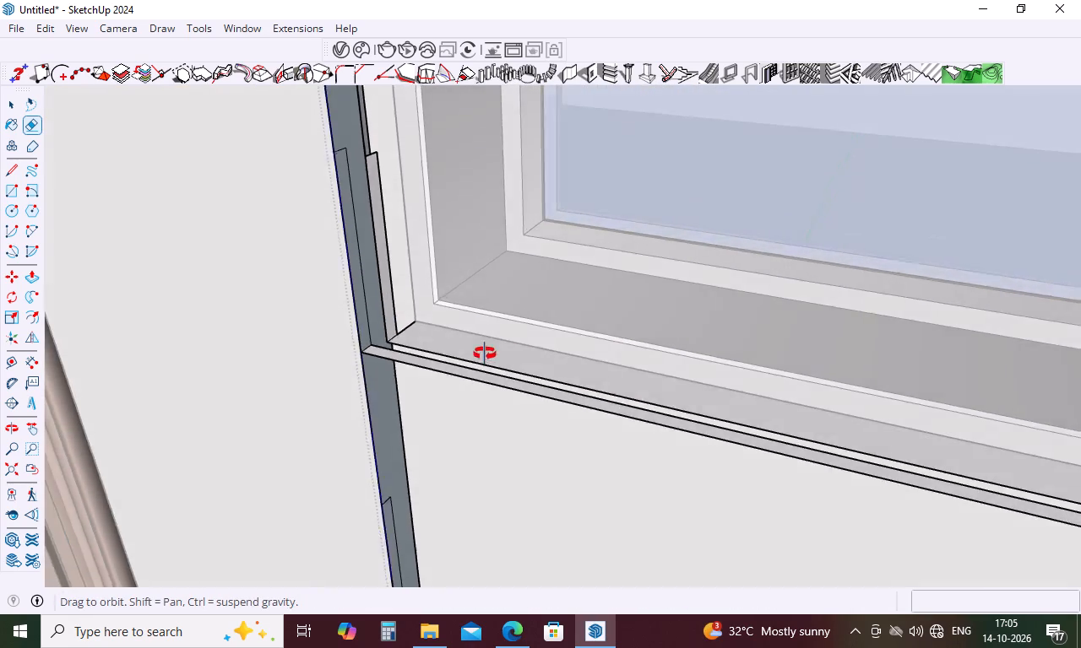
pyautogui.moveTo(485, 354); pyautogui.dragTo(536, 361, button='middle')
pyautogui.scroll(5, 418, 264)
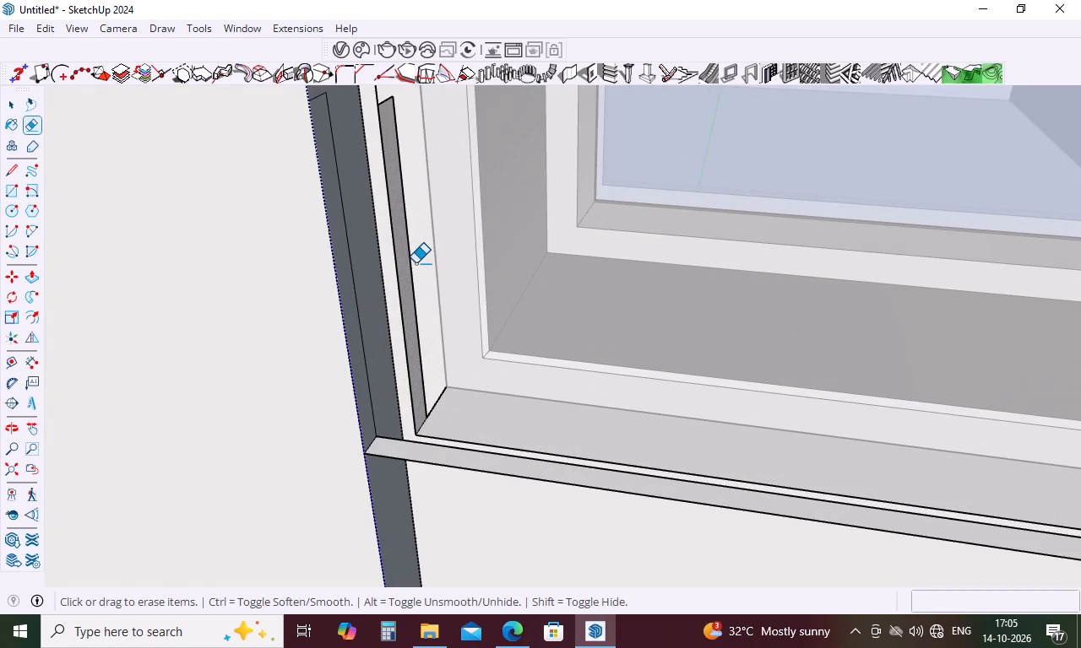
pyautogui.click(412, 263)
pyautogui.click(387, 101)
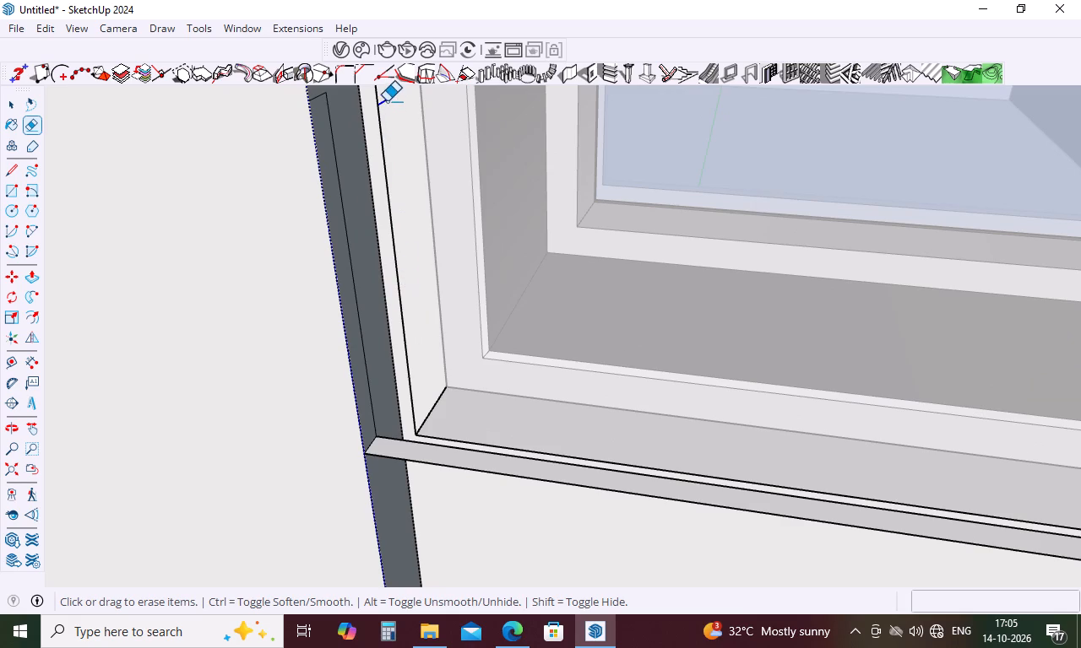
pyautogui.click(433, 415)
pyautogui.click(432, 412)
# Erase the leftover outline and ledge lines around the window frame's lower corner and along its bottom edge.
pyautogui.scroll(-8, 469, 401)
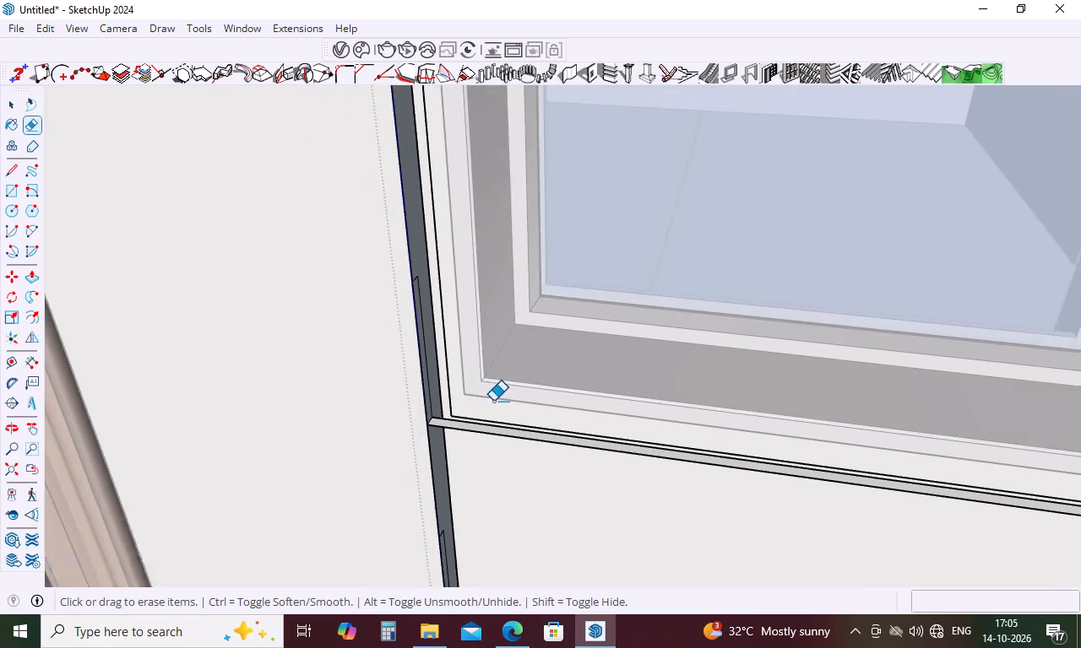
pyautogui.scroll(-2, 493, 401)
pyautogui.moveTo(497, 398); pyautogui.dragTo(801, 345, button='middle')
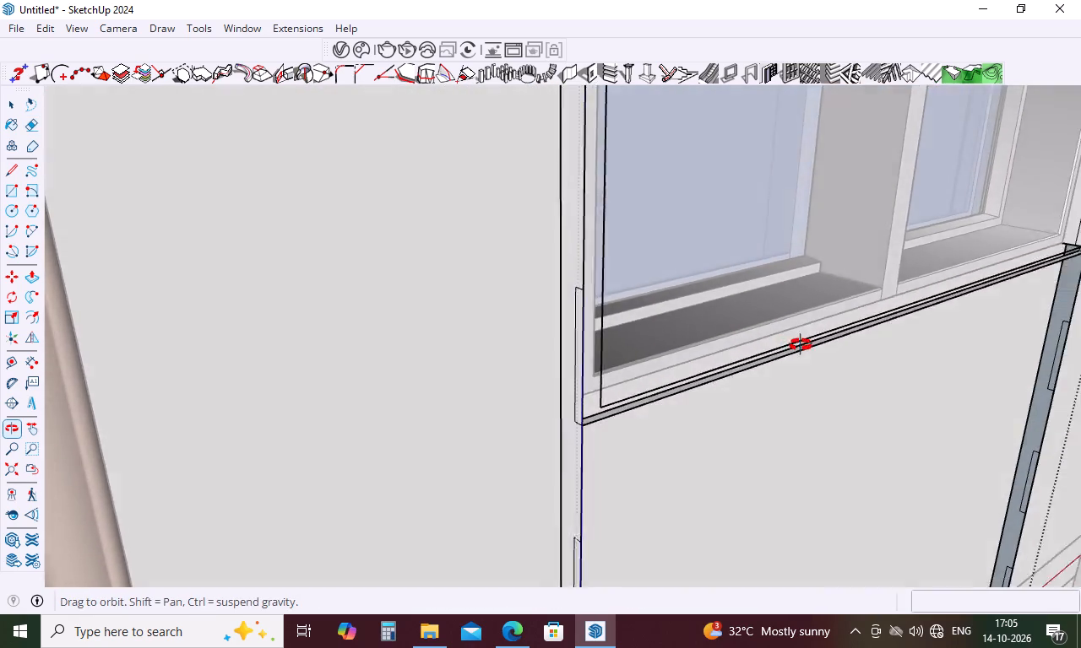
pyautogui.moveTo(801, 345); pyautogui.dragTo(606, 402, button='middle')
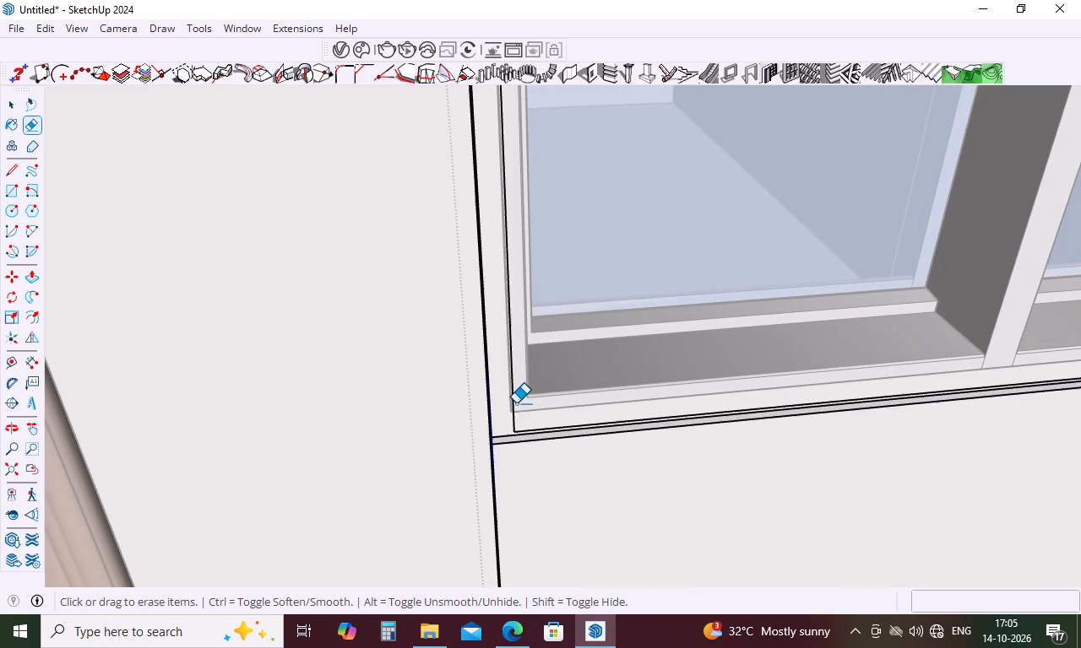
pyautogui.click(516, 403)
pyautogui.click(537, 435)
pyautogui.click(569, 430)
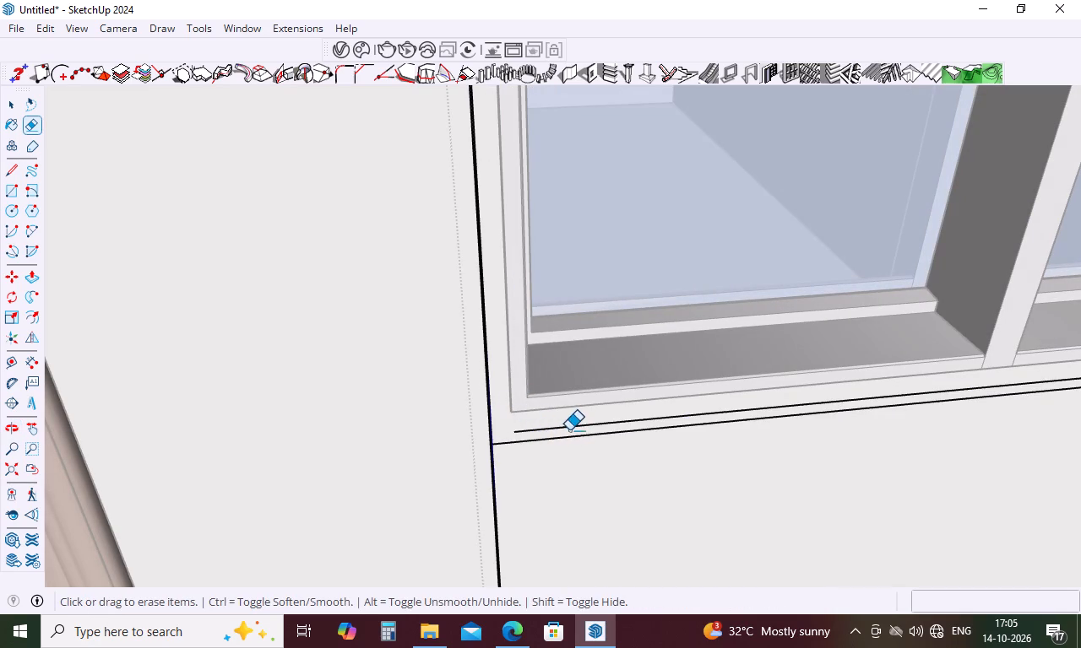
pyautogui.click(583, 426)
pyautogui.click(584, 435)
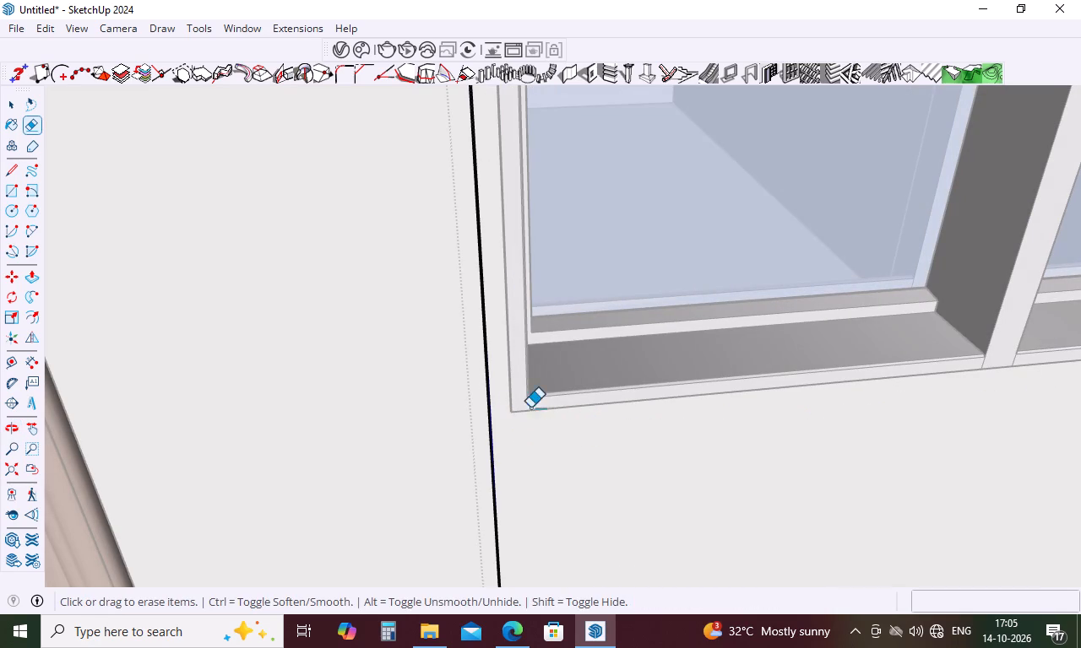
# Erase the notch outline on the cladding's door-side edge face beside the window's lower corner, including both short end lines.
pyautogui.moveTo(524, 402); pyautogui.dragTo(312, 339, button='middle')
pyautogui.scroll(6, 402, 282)
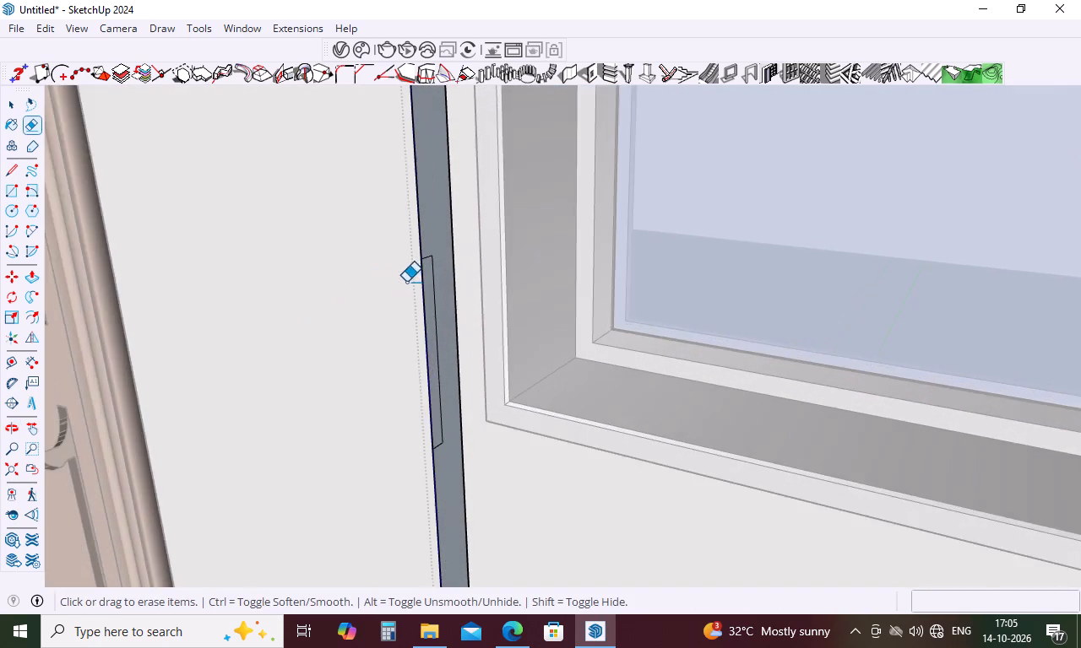
pyautogui.scroll(5, 411, 283)
pyautogui.click(451, 282)
pyautogui.click(440, 233)
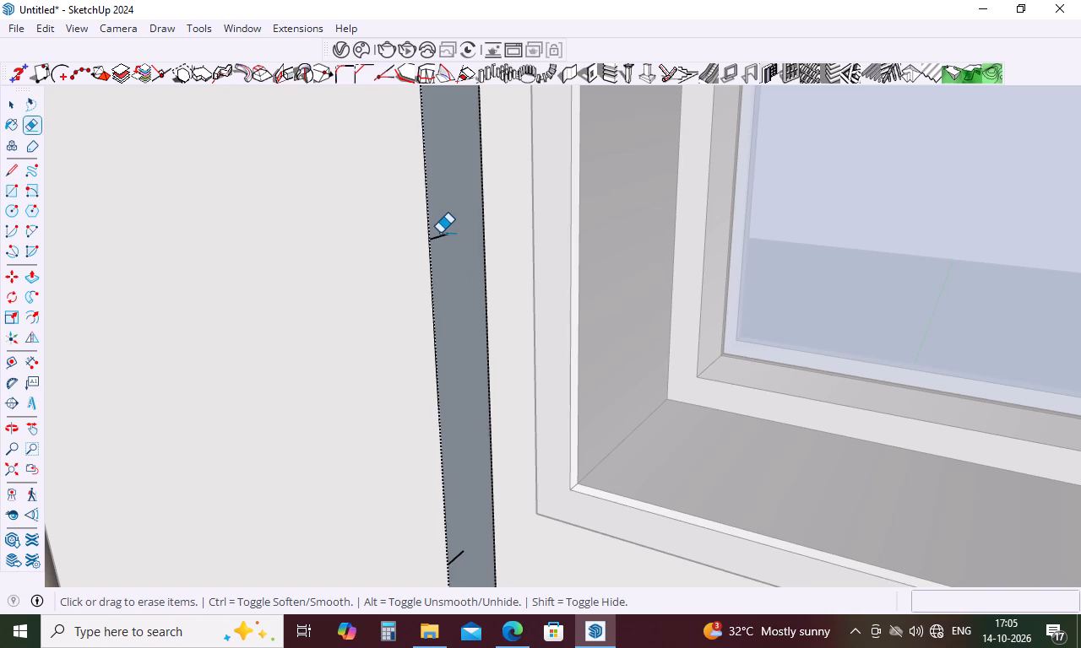
pyautogui.scroll(-6, 464, 319)
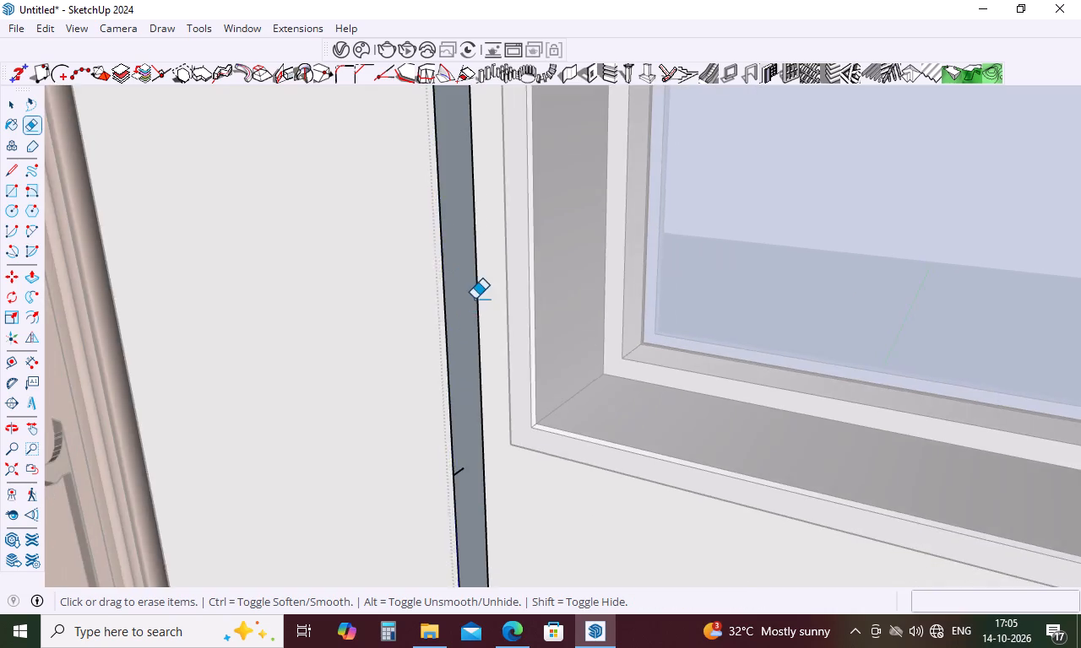
pyautogui.scroll(-6, 475, 299)
pyautogui.scroll(11, 484, 446)
pyautogui.moveTo(440, 325); pyautogui.dragTo(432, 338)
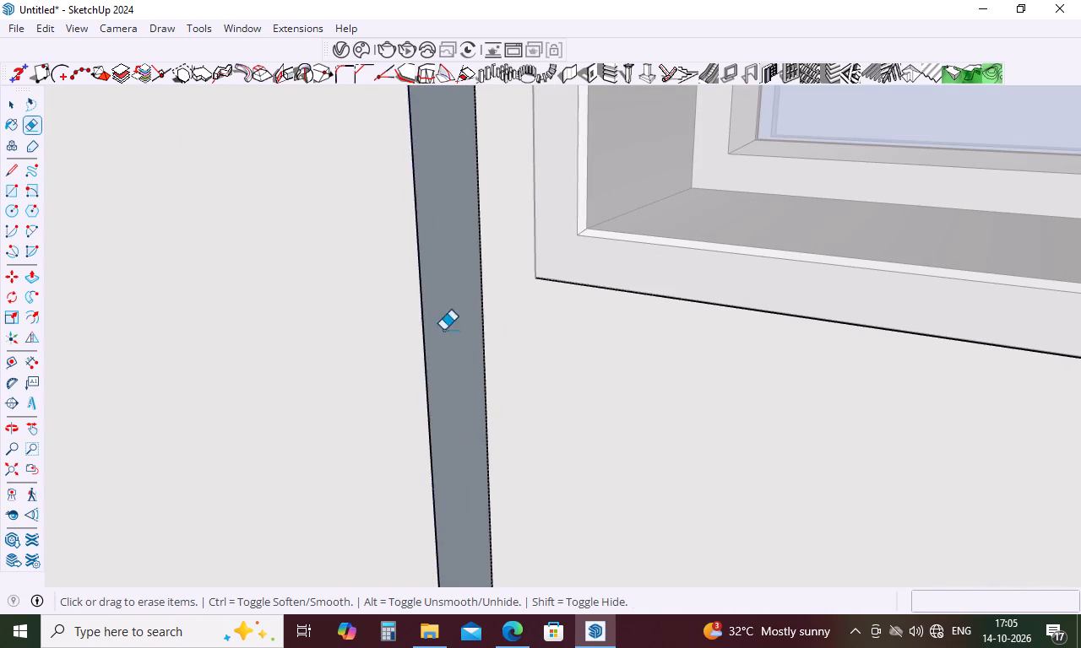
# Erase the next notch outline down the door-side edge face, below the window, including both short end lines.
pyautogui.scroll(-19, 472, 295)
pyautogui.scroll(9, 488, 430)
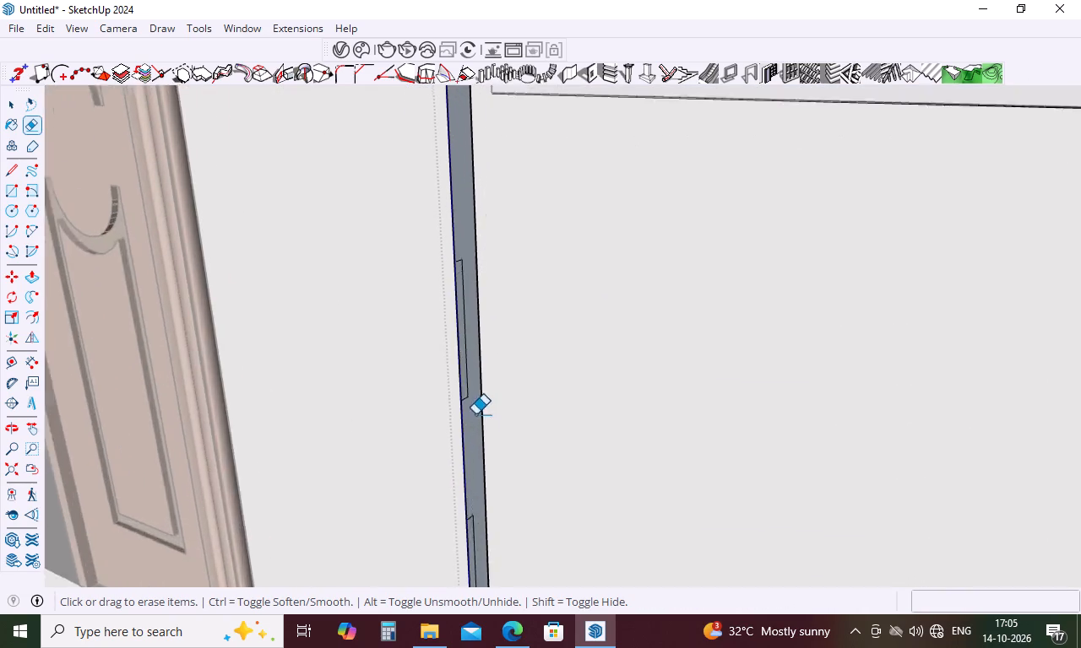
pyautogui.scroll(14, 475, 414)
pyautogui.moveTo(442, 402); pyautogui.dragTo(425, 462)
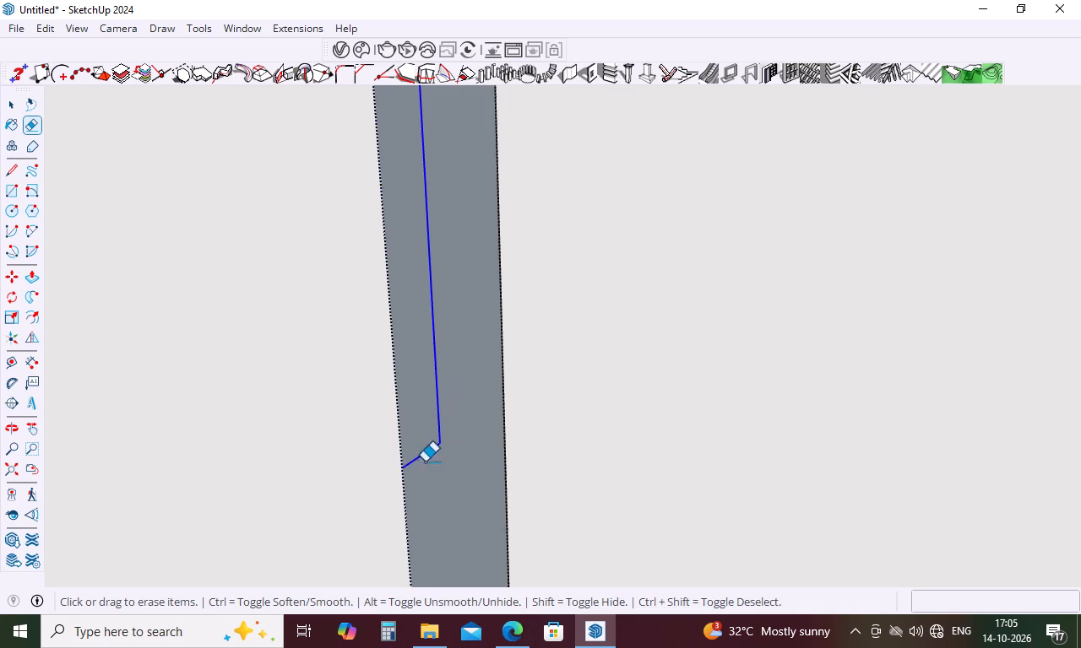
pyautogui.moveTo(425, 462); pyautogui.dragTo(423, 467)
pyautogui.scroll(-10, 447, 485)
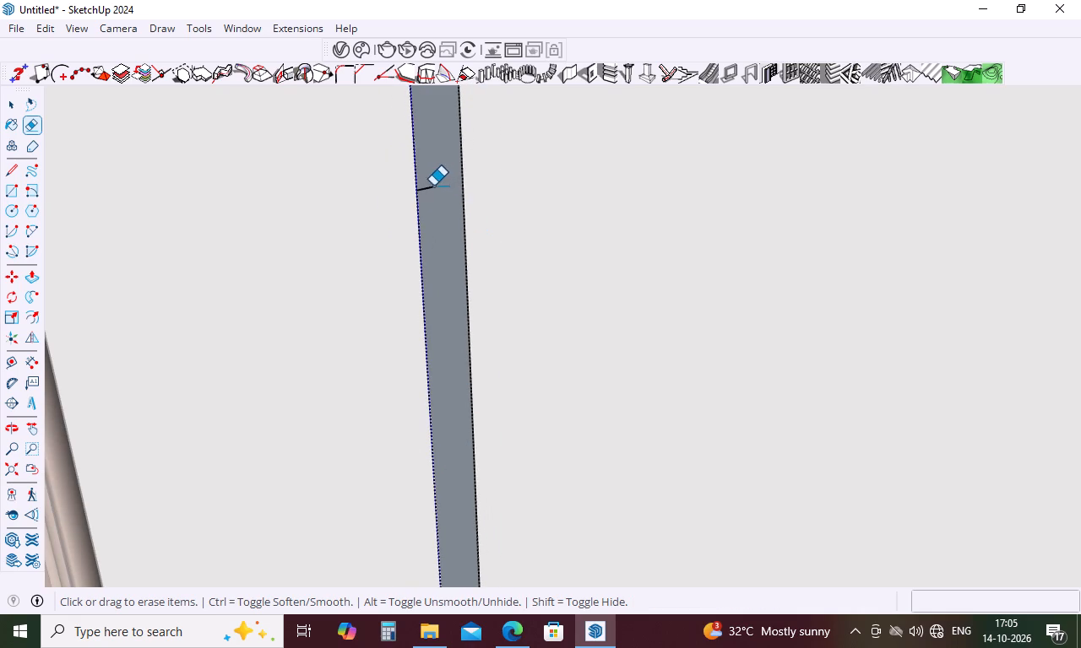
pyautogui.moveTo(431, 186); pyautogui.dragTo(424, 202)
# Erase the long line and upper short line of the lowest notch outline on the door-side edge face.
pyautogui.scroll(-12, 444, 211)
pyautogui.scroll(-10, 444, 210)
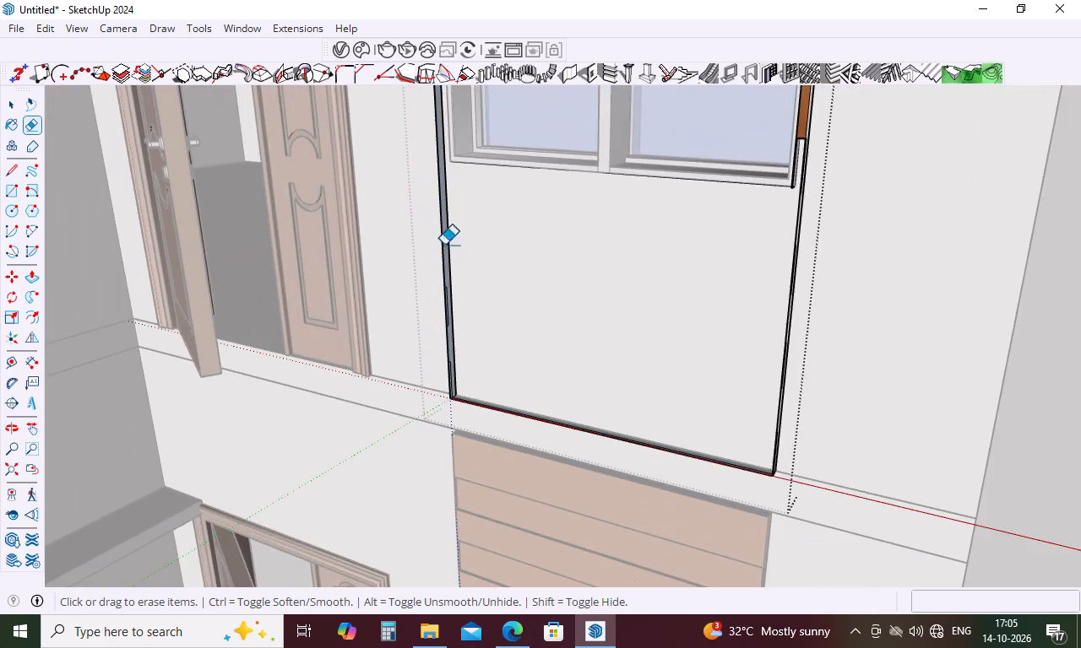
pyautogui.scroll(11, 460, 360)
pyautogui.scroll(15, 447, 391)
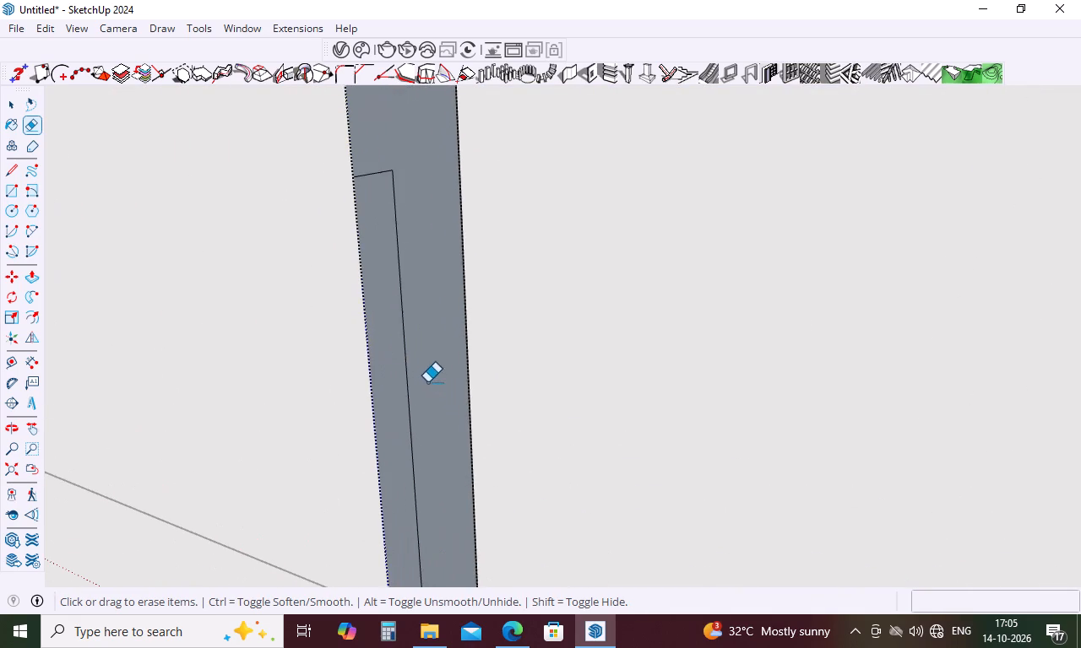
pyautogui.click(408, 364)
pyautogui.moveTo(378, 165); pyautogui.dragTo(378, 186)
pyautogui.scroll(-3, 410, 189)
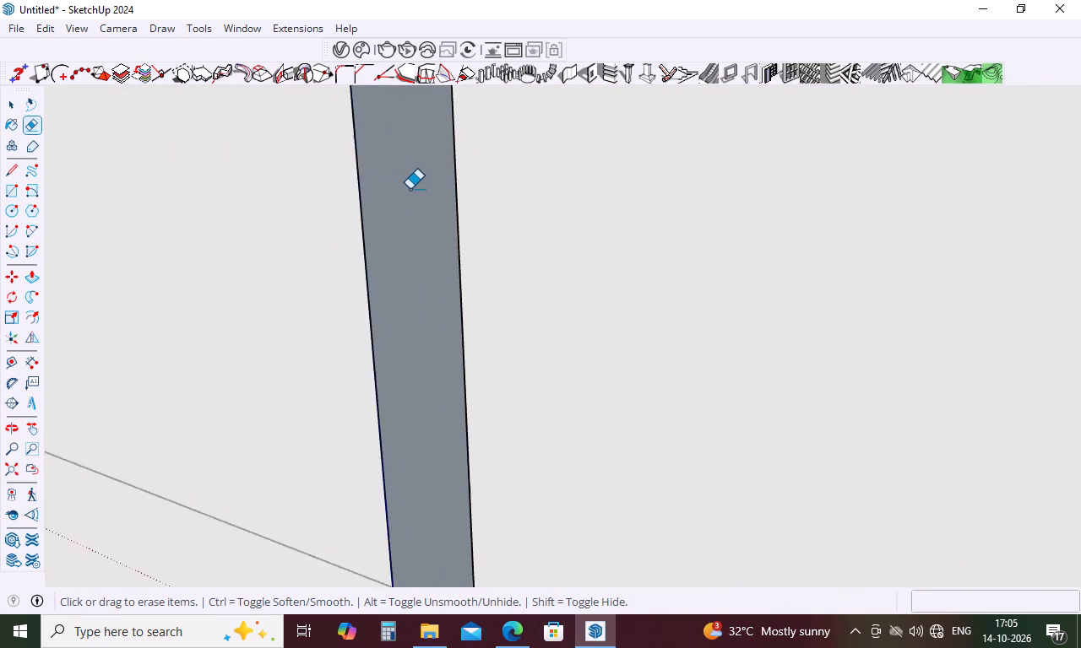
# Erase the last notch outline on the cladding's door-side edge face, including its long line and both short end lines.
pyautogui.scroll(-11, 410, 189)
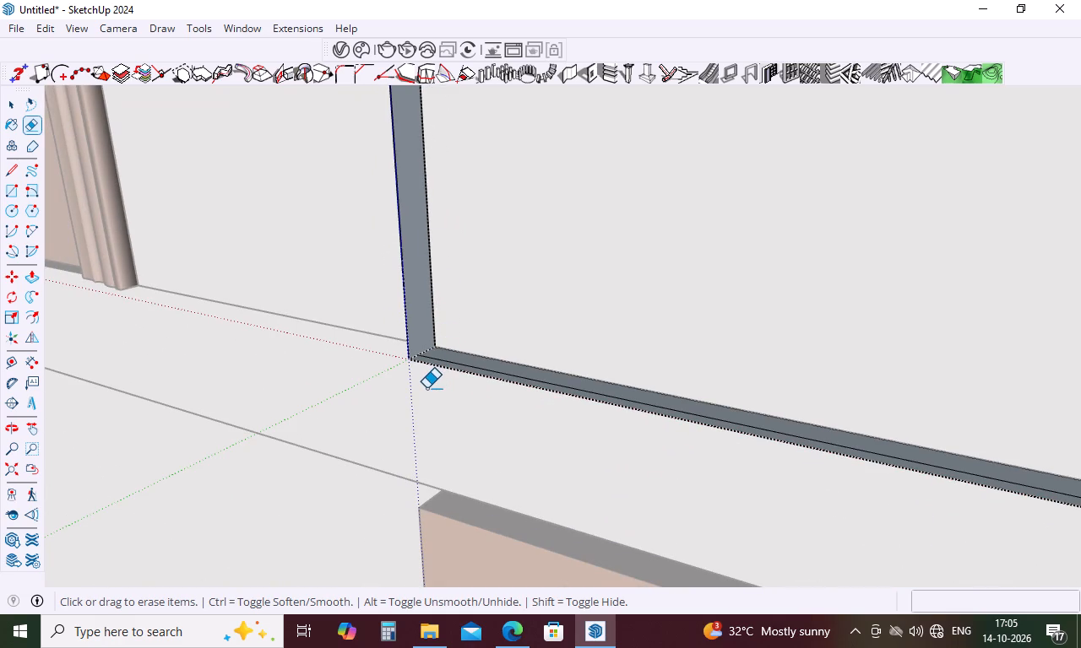
pyautogui.scroll(-6, 426, 388)
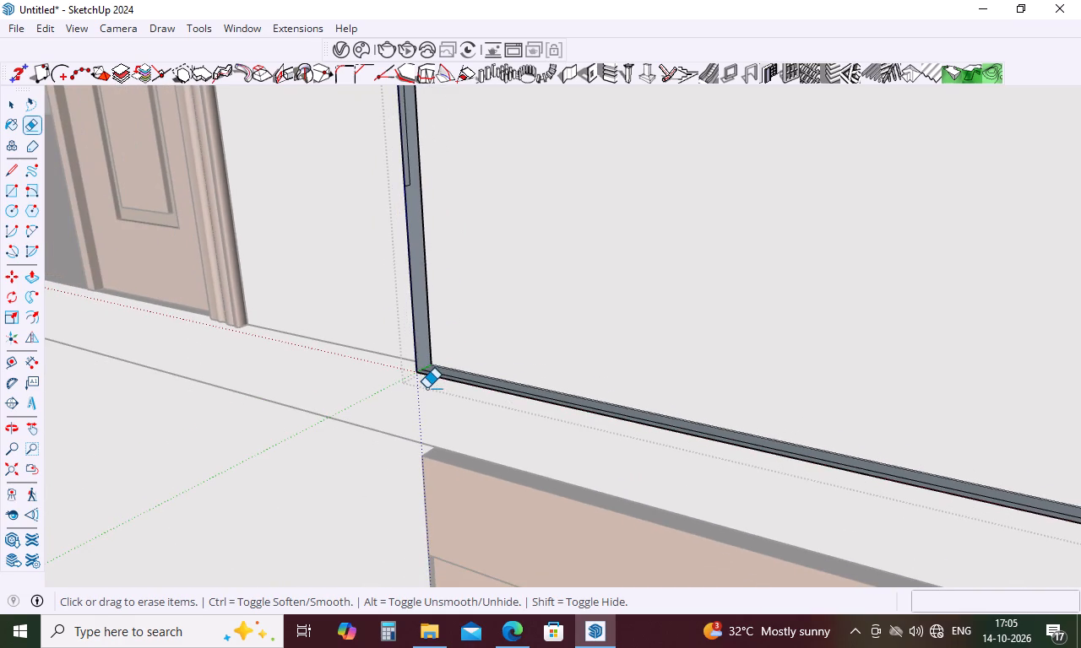
pyautogui.scroll(-4, 437, 216)
pyautogui.scroll(11, 419, 144)
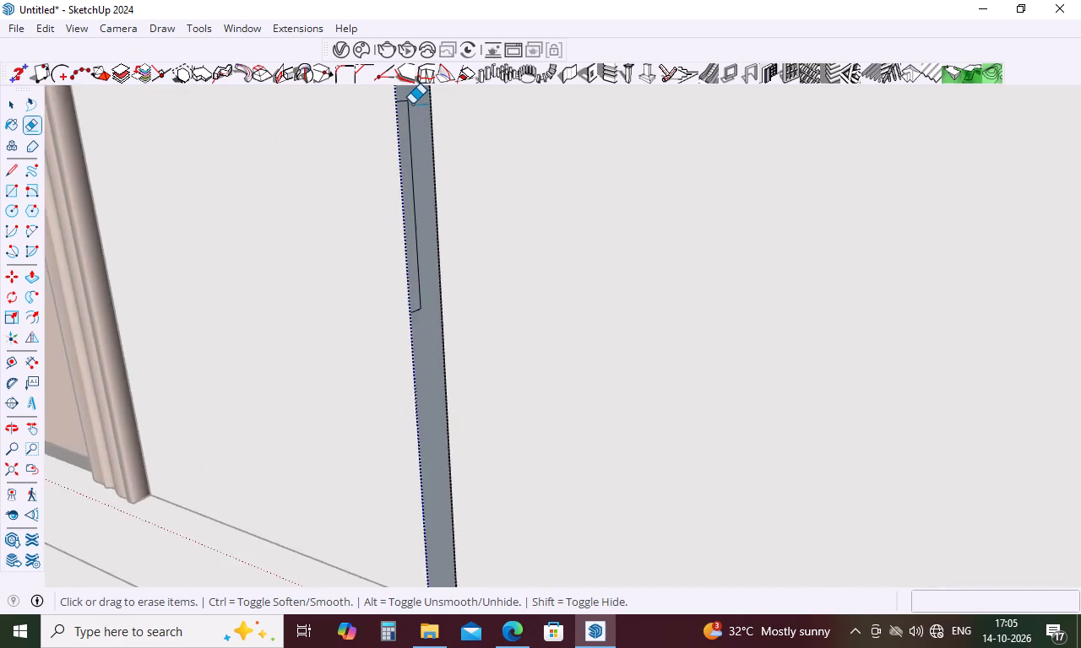
pyautogui.scroll(5, 412, 104)
pyautogui.click(407, 103)
pyautogui.click(398, 97)
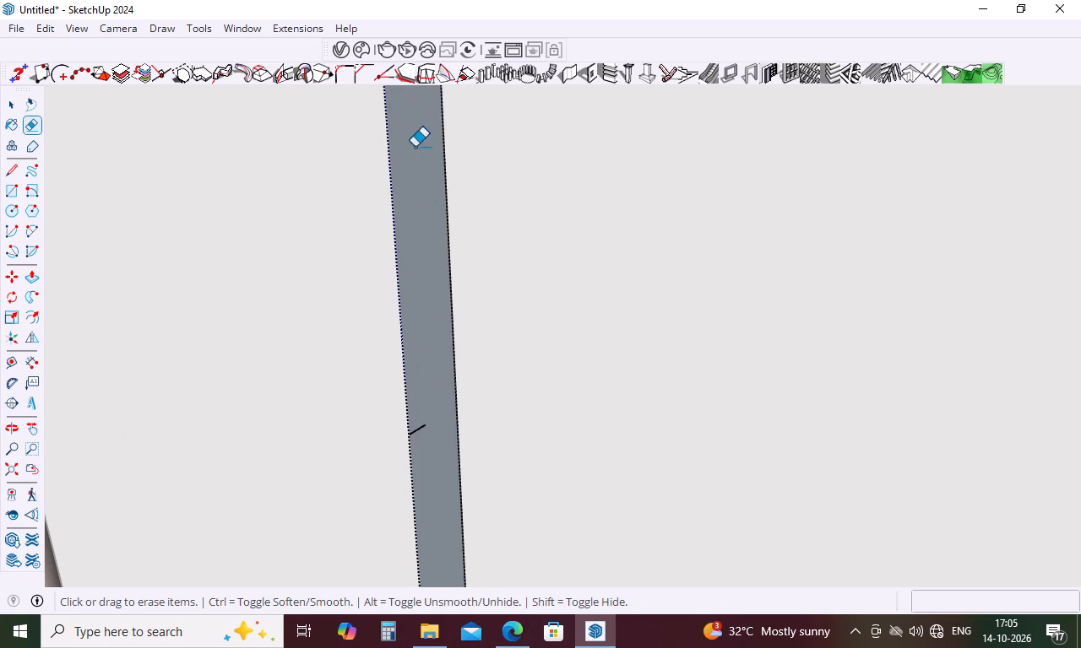
pyautogui.moveTo(421, 424); pyautogui.dragTo(417, 433)
# Erase the long line running along the cladding's bottom edge face.
pyautogui.scroll(-2, 398, 307)
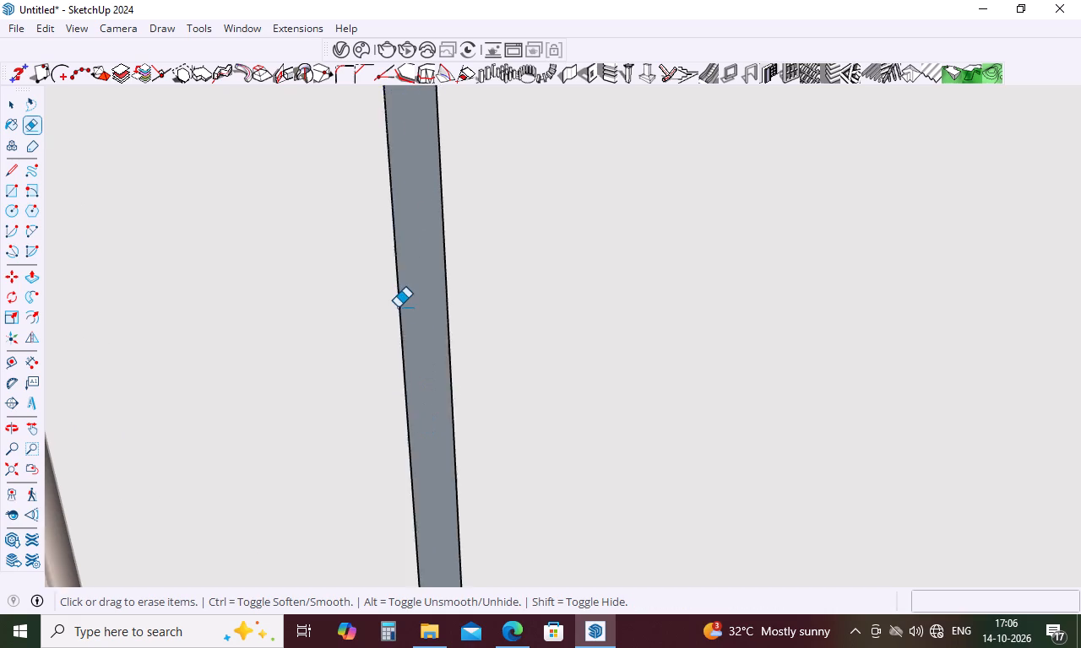
pyautogui.scroll(-8, 398, 307)
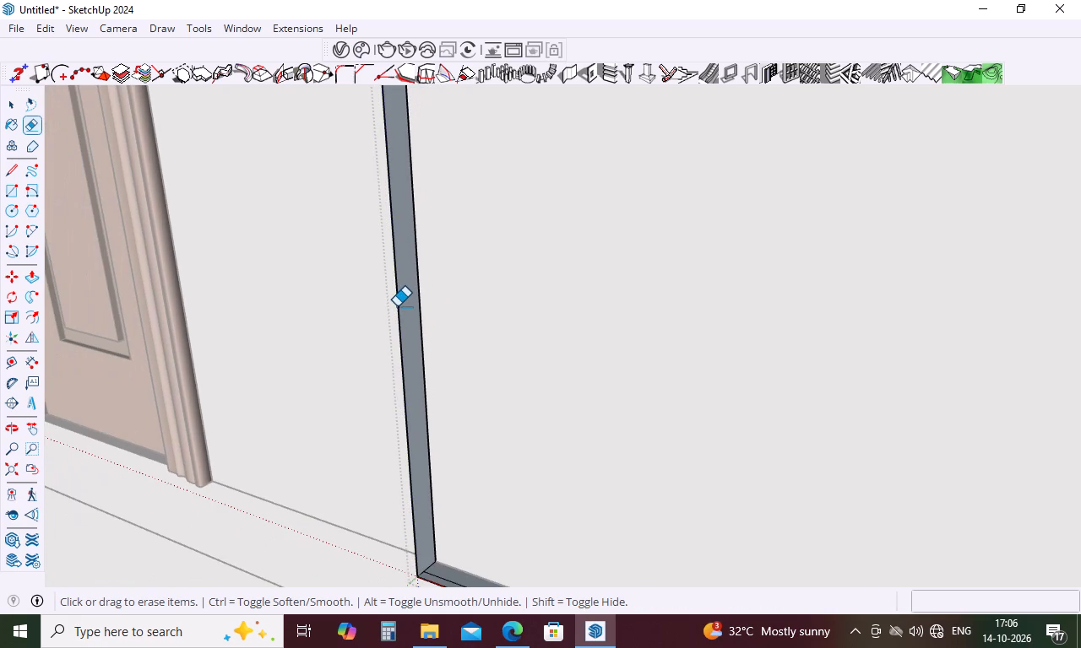
pyautogui.scroll(-2, 397, 306)
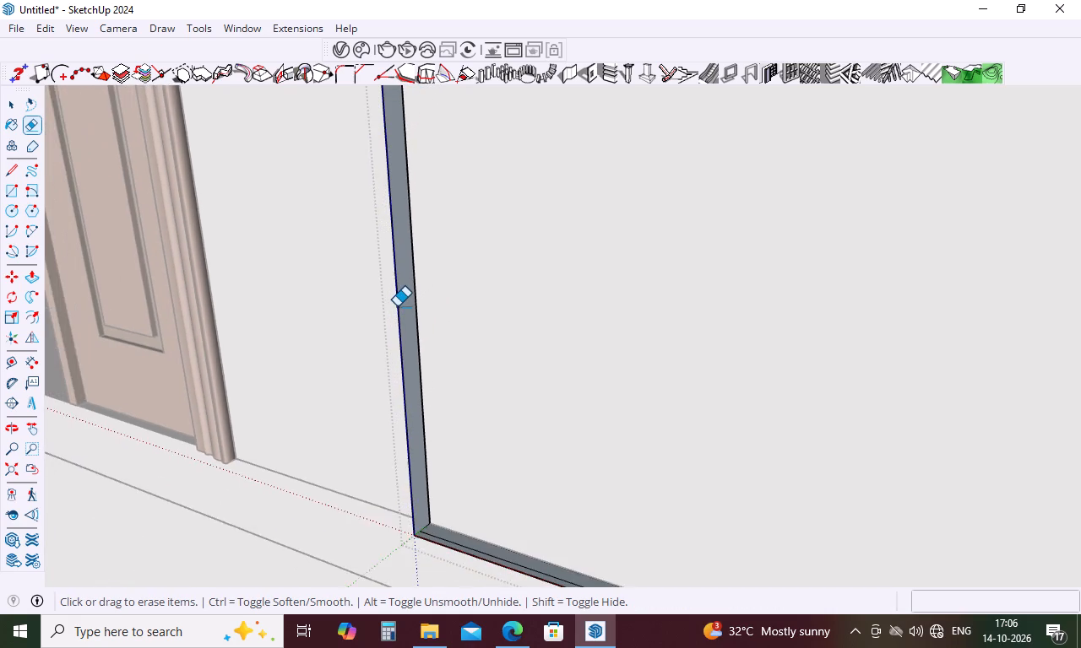
pyautogui.scroll(-6, 397, 306)
pyautogui.scroll(6, 443, 457)
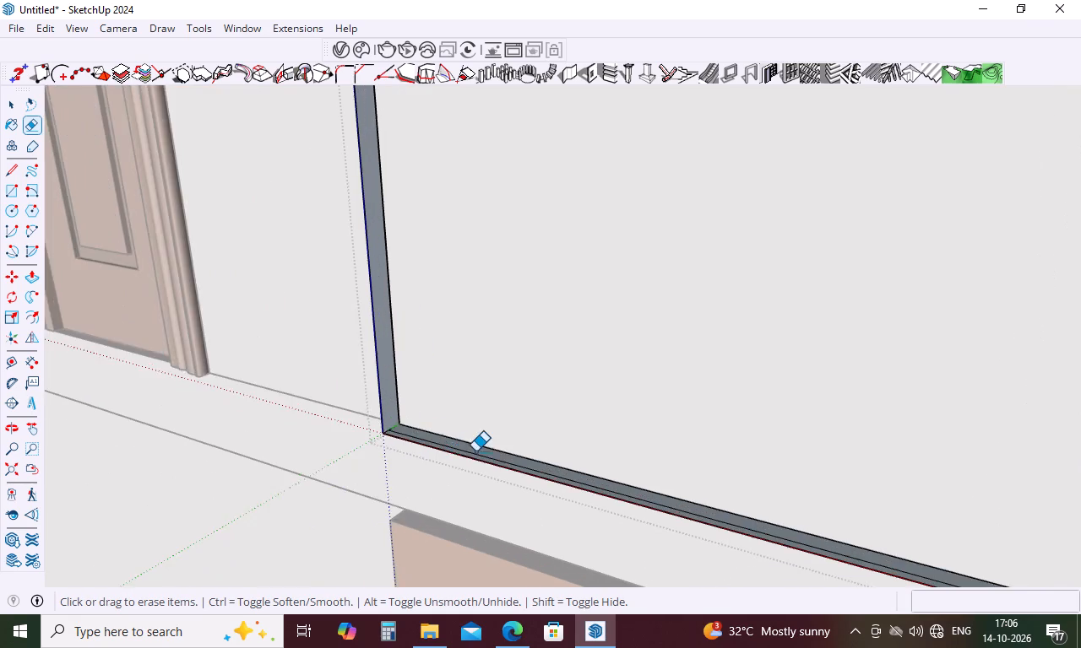
pyautogui.scroll(9, 475, 451)
pyautogui.click(459, 459)
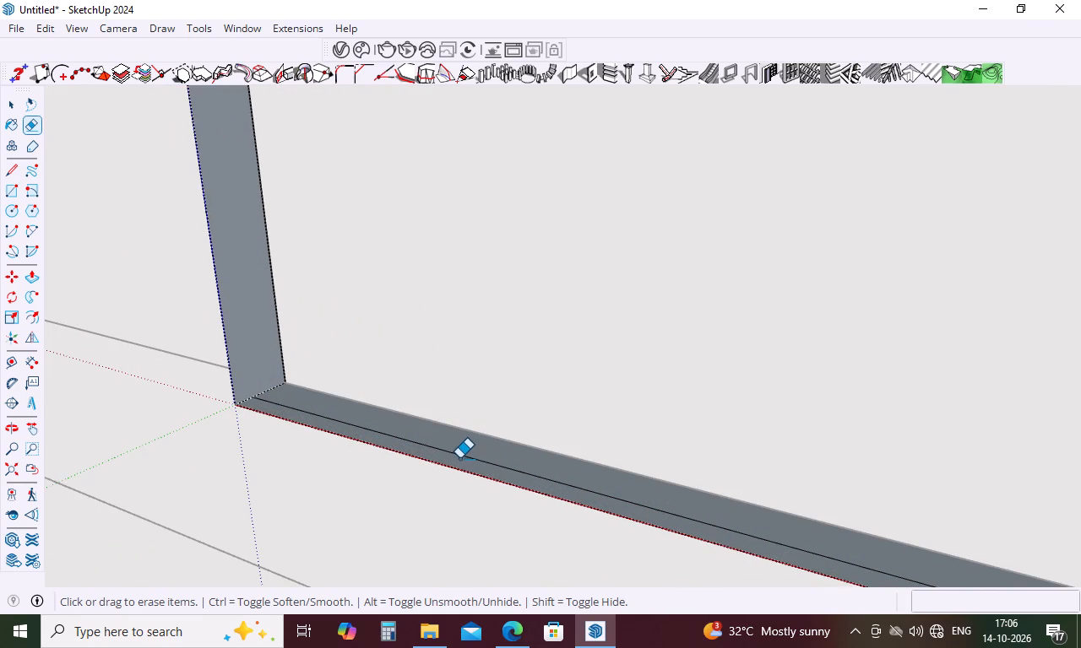
pyautogui.click(459, 458)
pyautogui.click(459, 455)
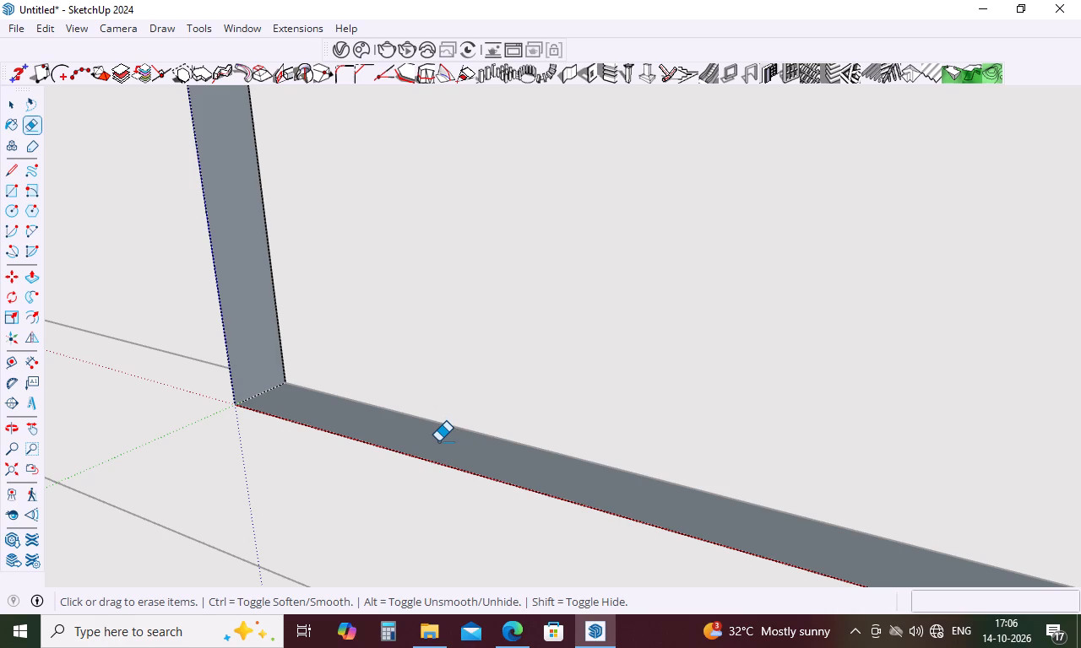
# Erase the lowest notch outline on the cladding's edge face away from the door, at the bottom corner, including its upper short line.
pyautogui.scroll(-5, 438, 442)
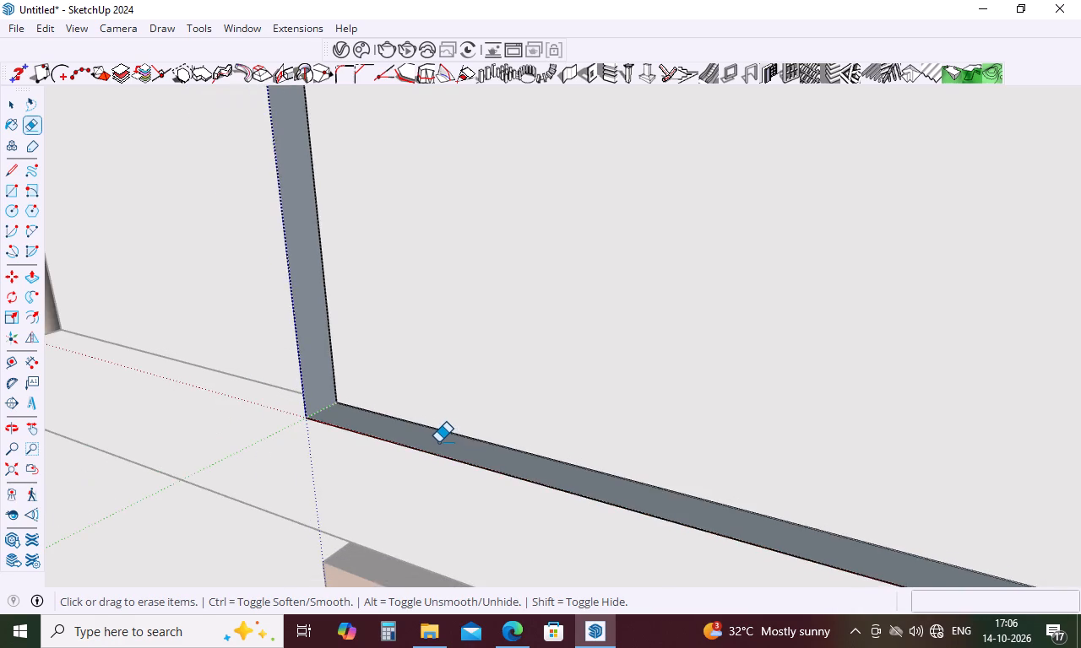
pyautogui.scroll(-5, 438, 442)
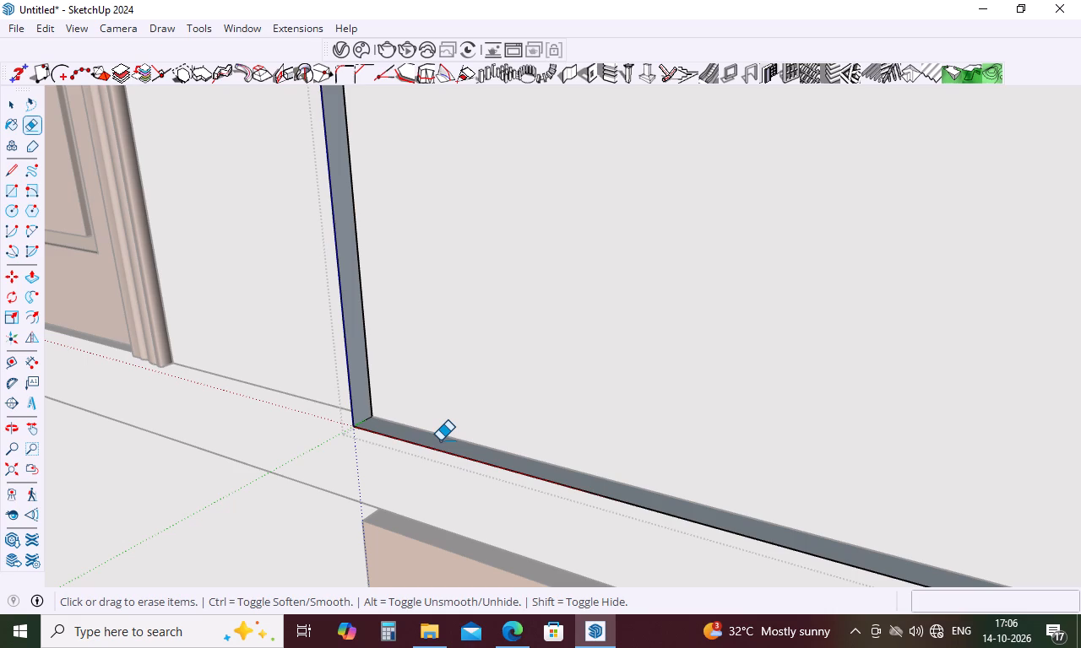
pyautogui.scroll(-5, 440, 440)
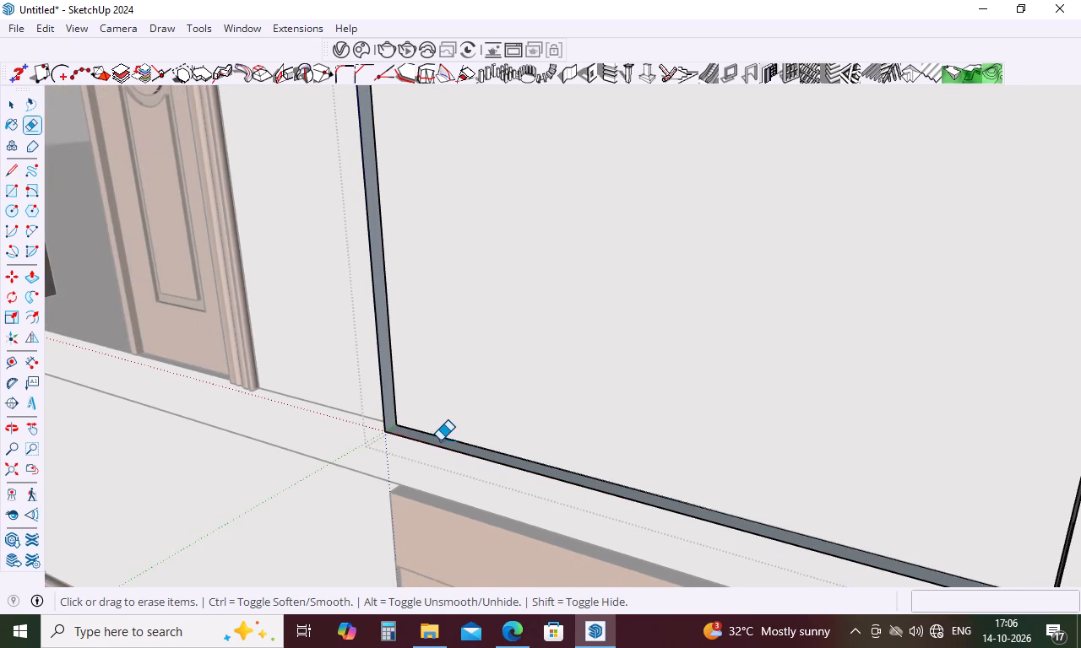
pyautogui.scroll(-9, 440, 440)
pyautogui.moveTo(546, 505); pyautogui.dragTo(739, 539, button='middle')
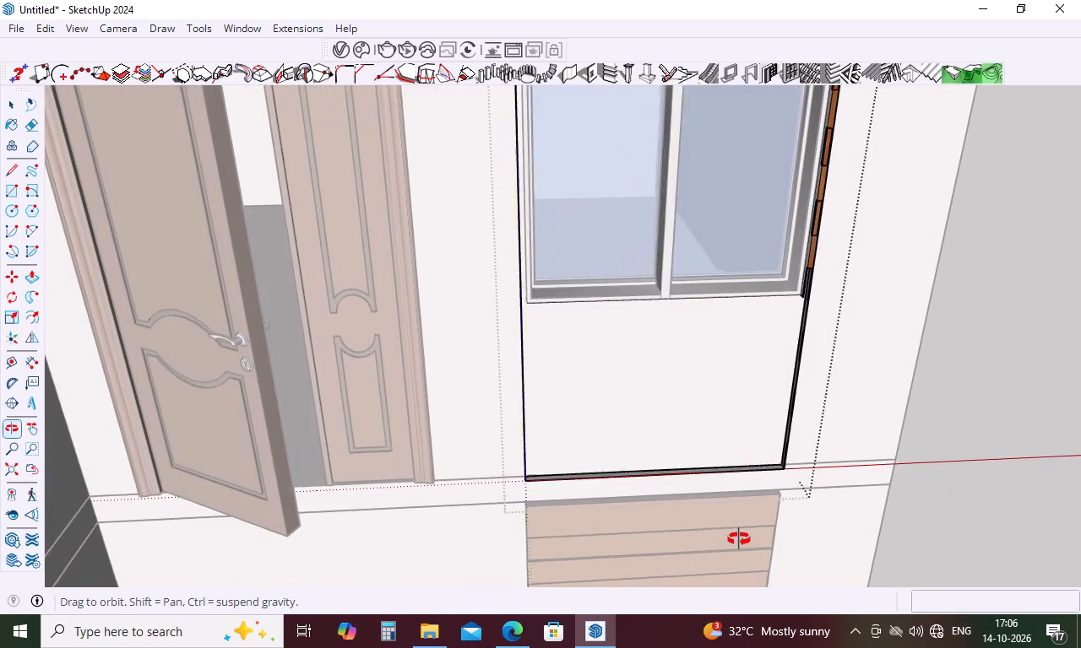
pyautogui.moveTo(739, 539); pyautogui.dragTo(748, 537, button='middle')
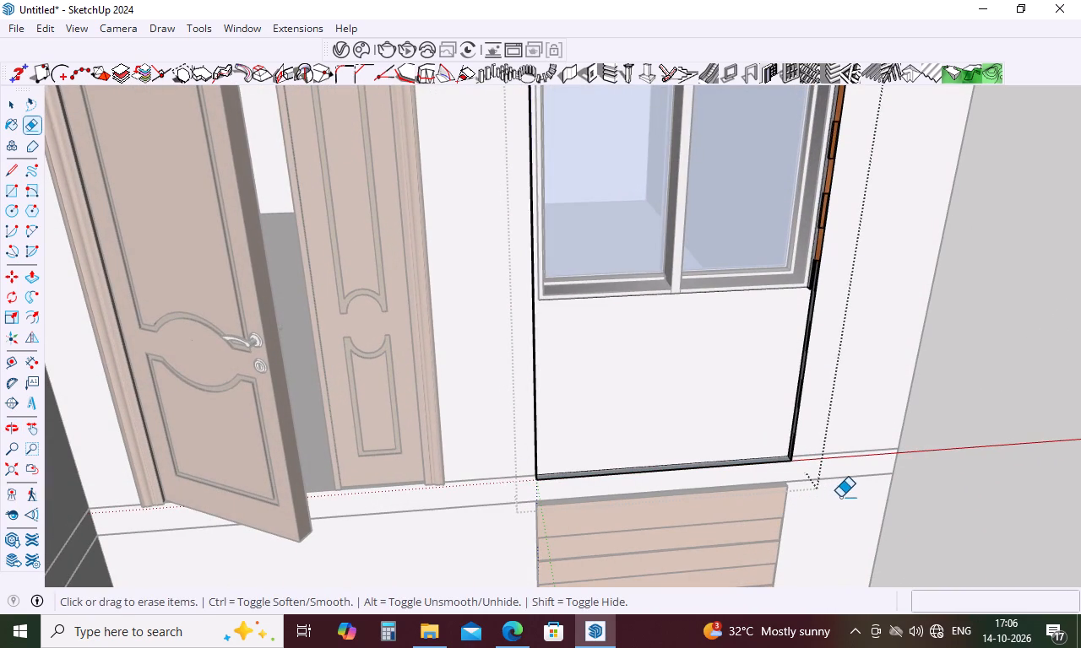
pyautogui.scroll(5, 840, 497)
pyautogui.scroll(5, 798, 410)
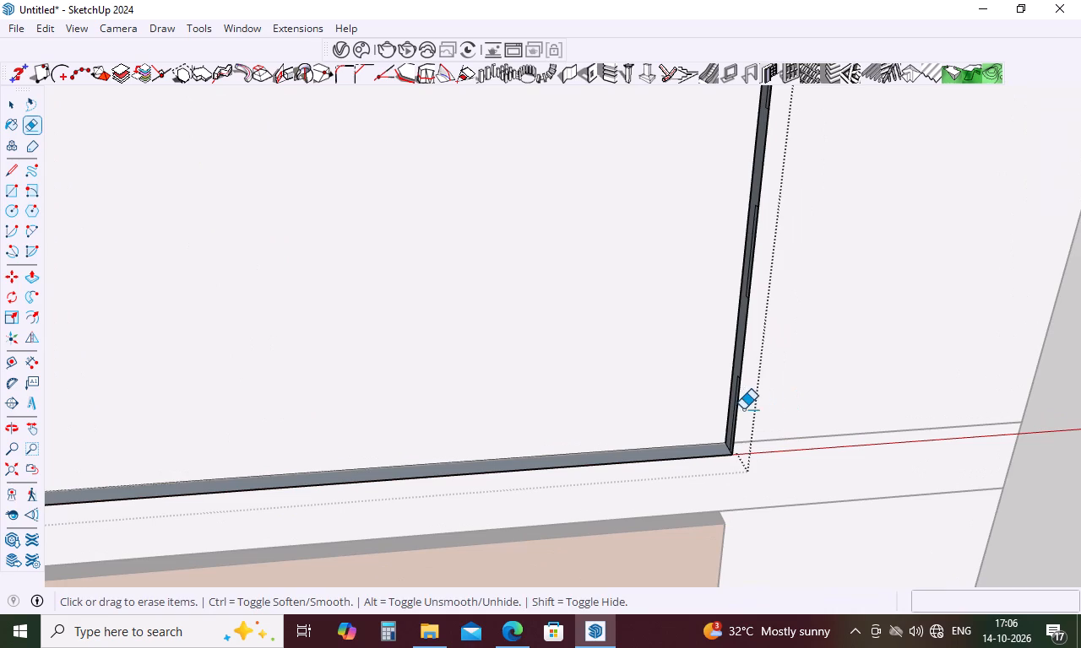
pyautogui.moveTo(780, 411); pyautogui.dragTo(907, 401, button='middle')
pyautogui.scroll(6, 767, 366)
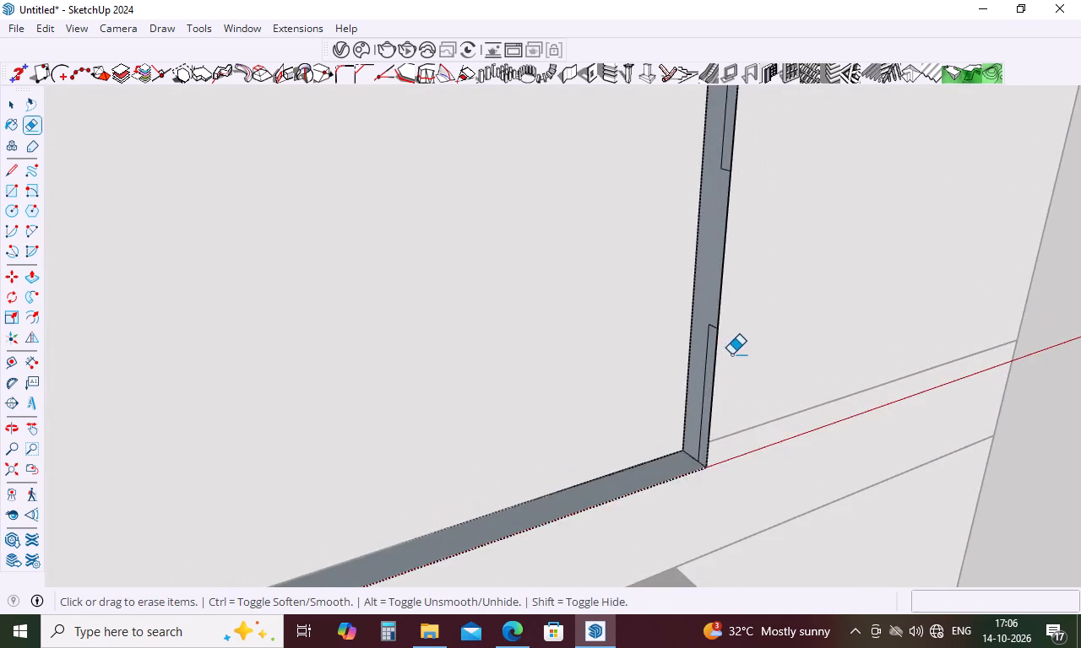
pyautogui.scroll(5, 731, 354)
pyautogui.click(694, 405)
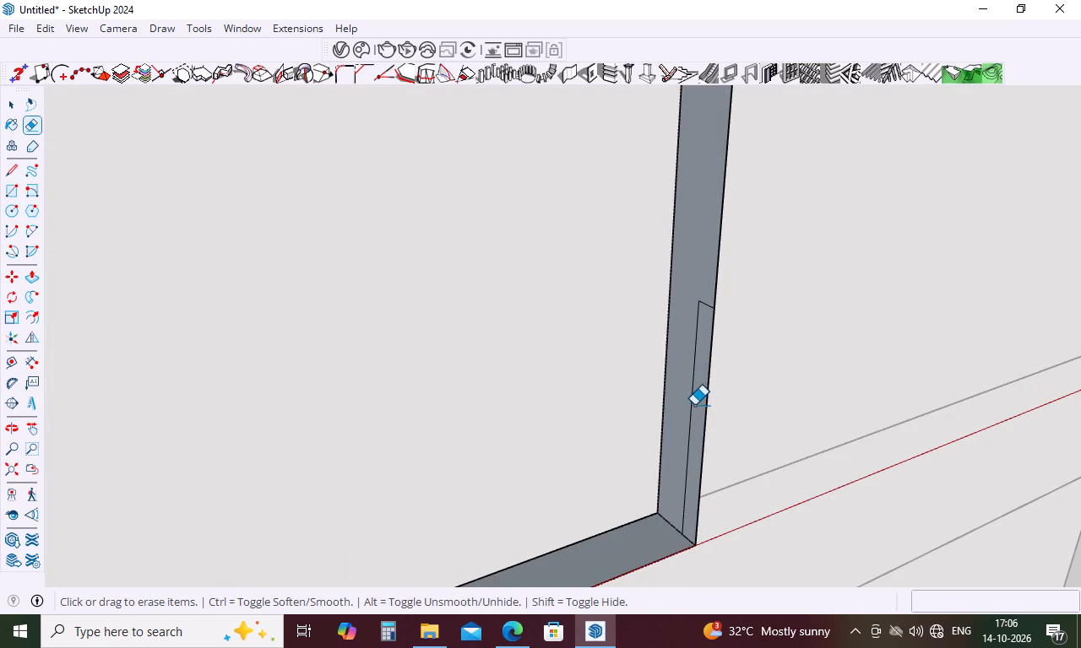
pyautogui.click(690, 366)
pyautogui.click(705, 302)
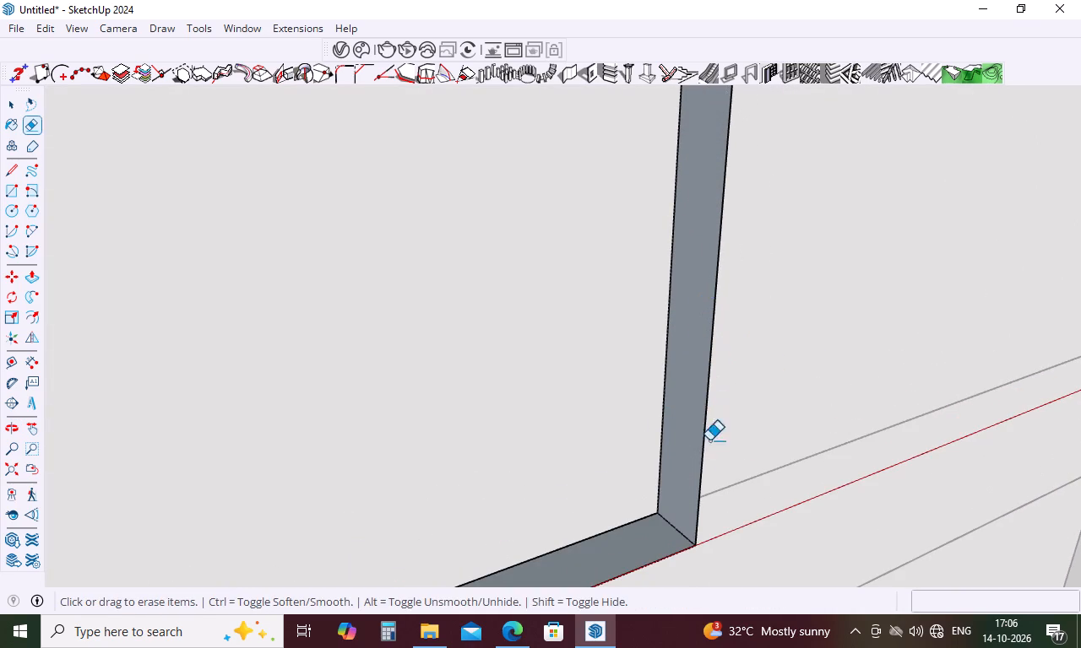
# Erase the next notch outline up the far-side edge face, including both short end lines.
pyautogui.scroll(-16, 703, 477)
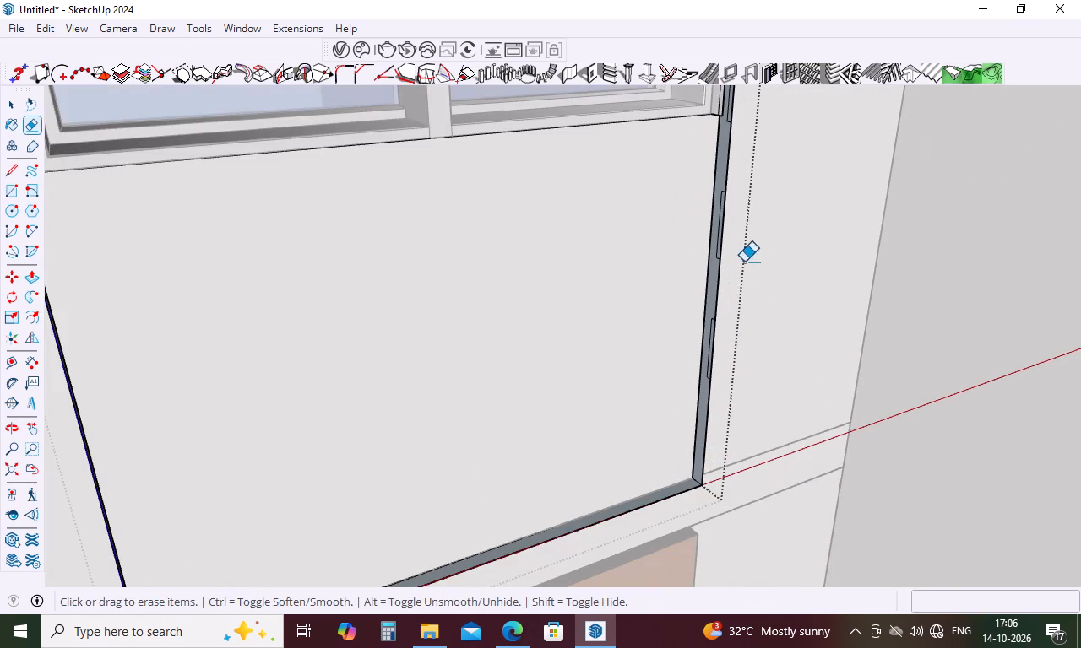
pyautogui.scroll(9, 746, 235)
pyautogui.scroll(-1, 694, 250)
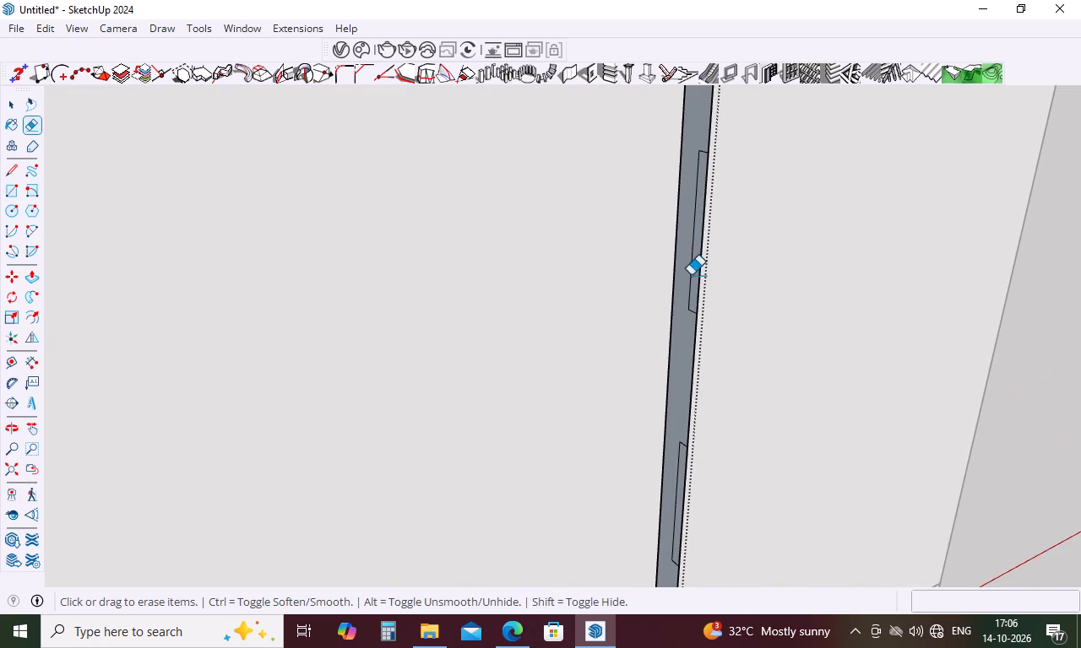
pyautogui.scroll(4, 687, 532)
pyautogui.click(669, 469)
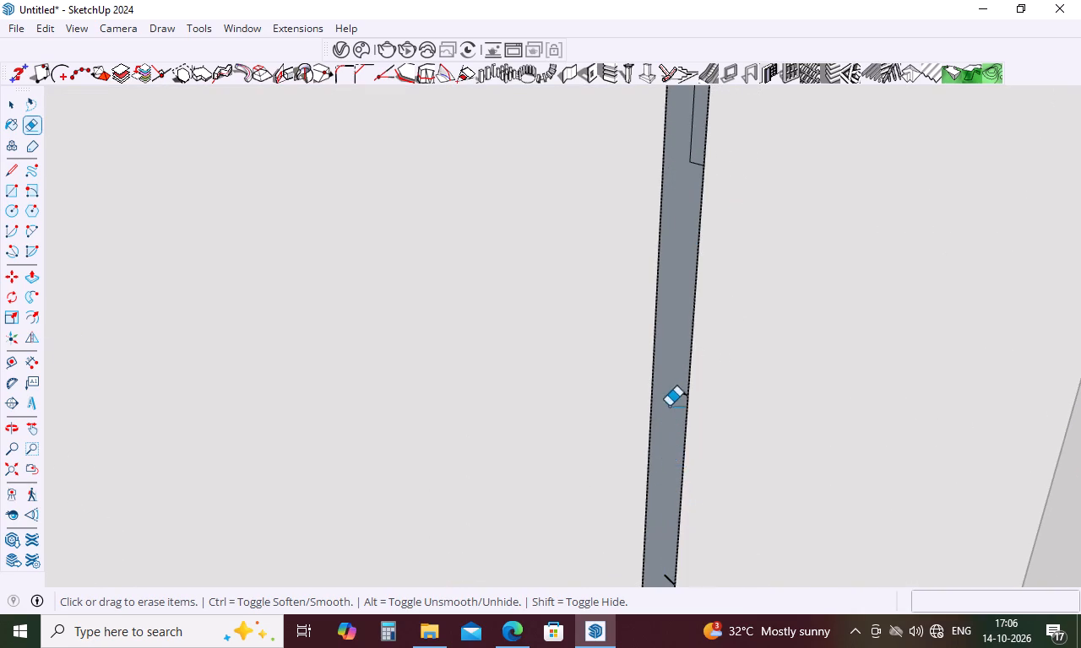
pyautogui.click(679, 386)
pyautogui.click(679, 391)
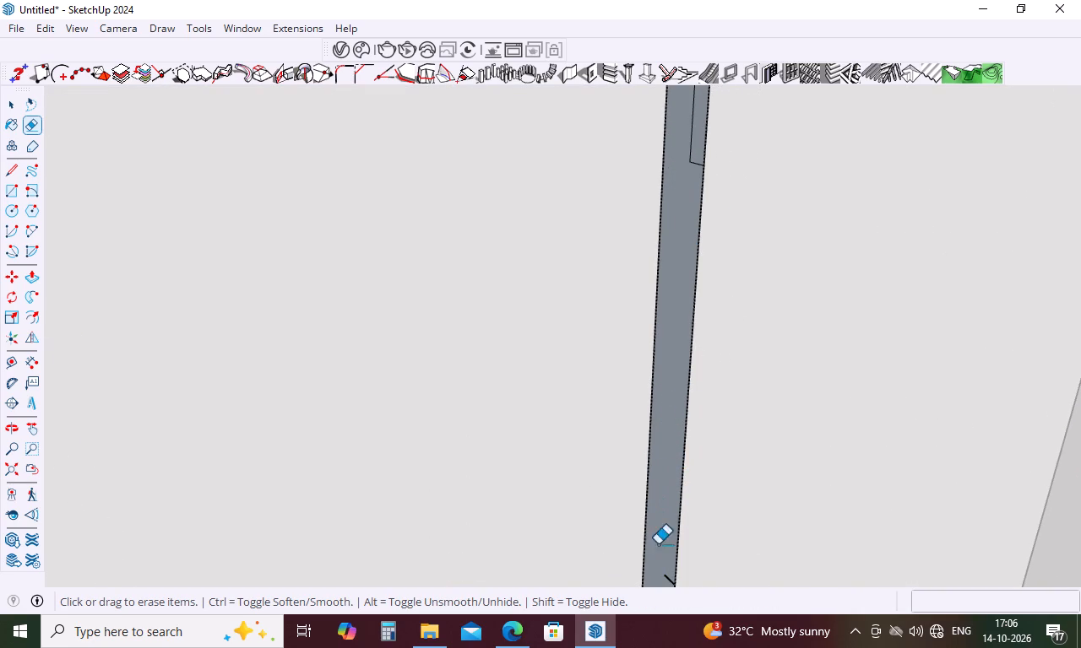
pyautogui.click(665, 578)
# Erase the notch outline just below the window on the far-side edge face, including both short end lines.
pyautogui.scroll(-5, 691, 546)
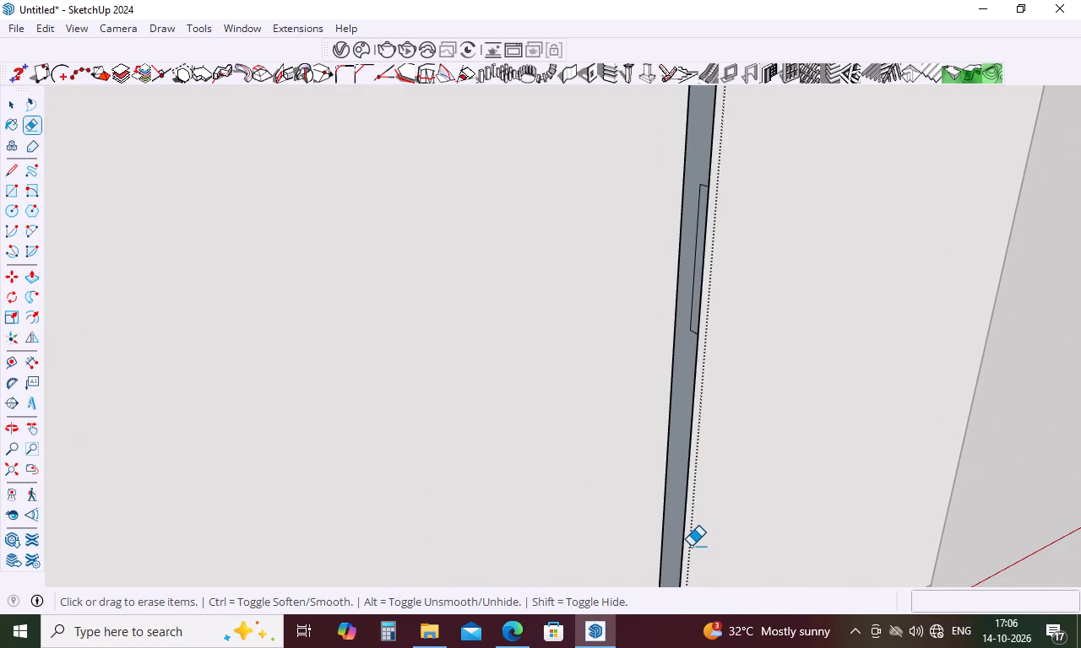
pyautogui.scroll(-4, 691, 546)
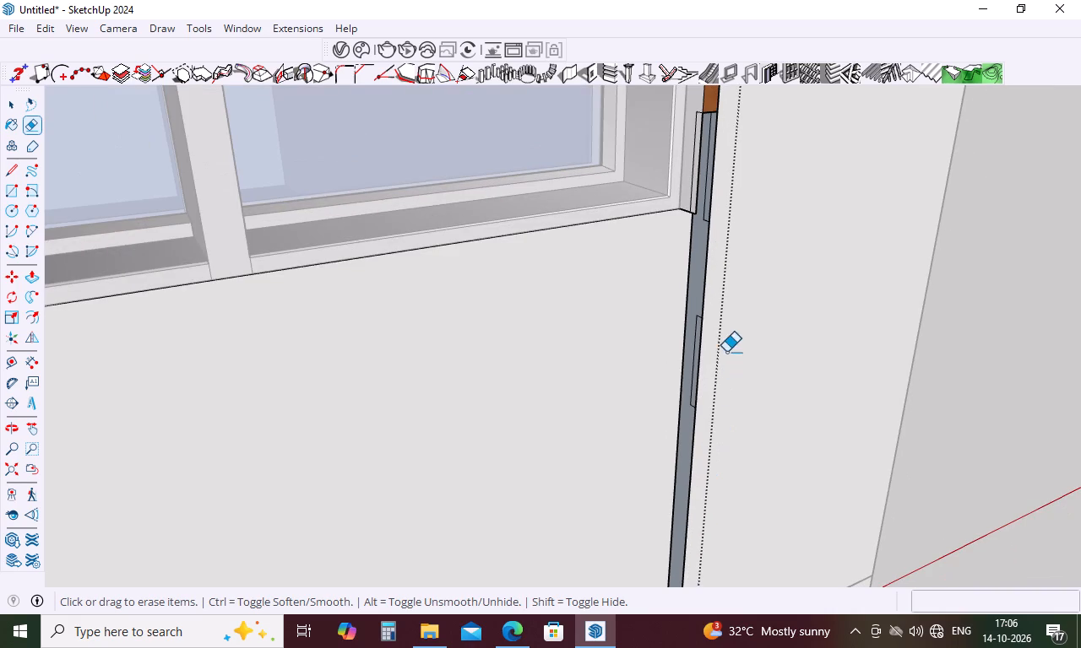
pyautogui.scroll(11, 709, 341)
pyautogui.moveTo(687, 277); pyautogui.dragTo(680, 288)
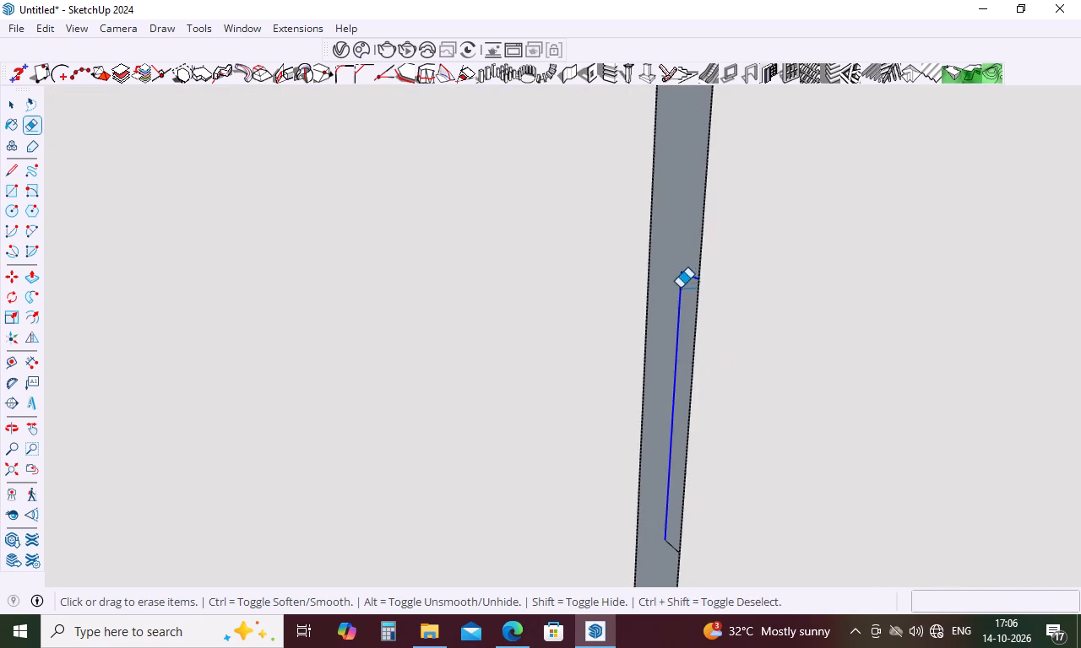
pyautogui.moveTo(680, 288); pyautogui.dragTo(680, 289)
pyautogui.click(670, 539)
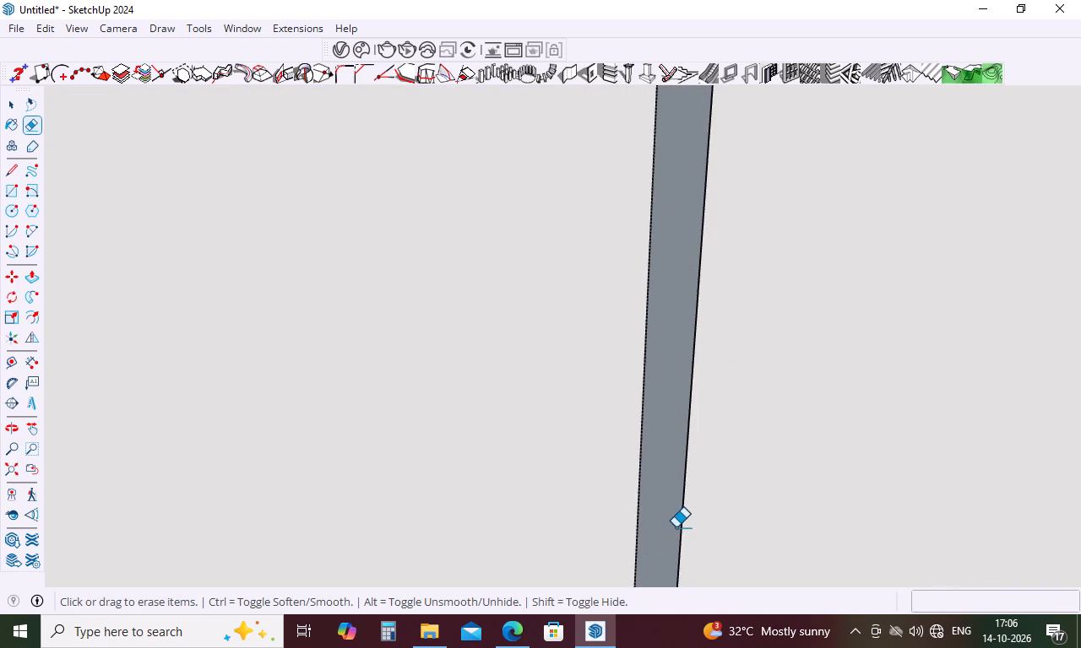
# Erase the notch outline on the far-side edge face beside the window's lower corner, plus the boundary lines below the wood-coloured strip.
pyautogui.scroll(-14, 676, 527)
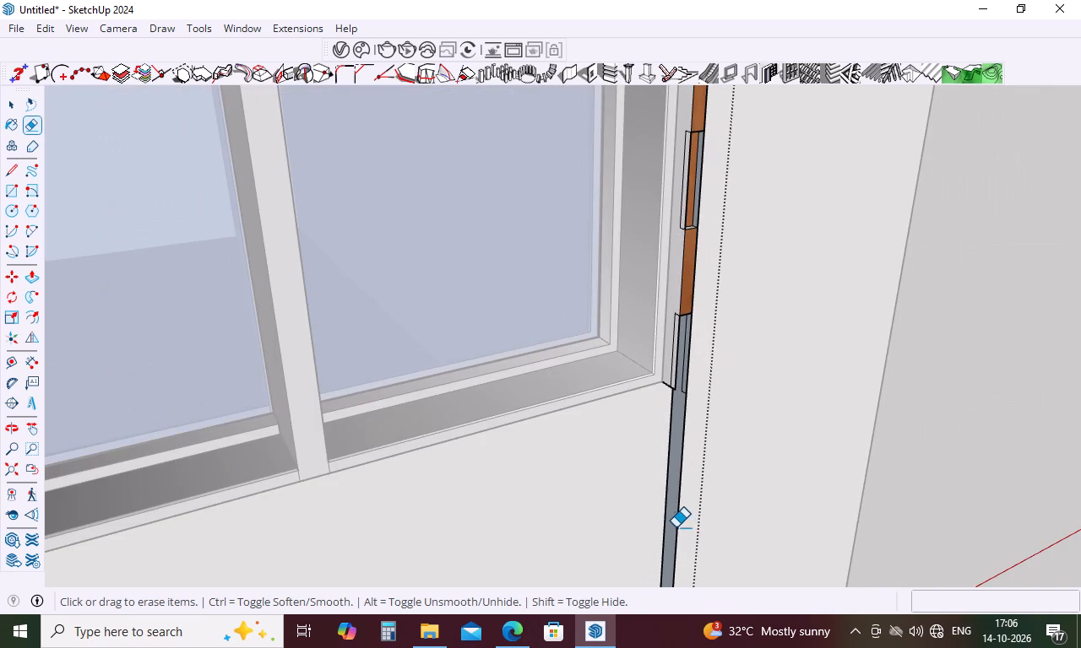
pyautogui.scroll(10, 691, 342)
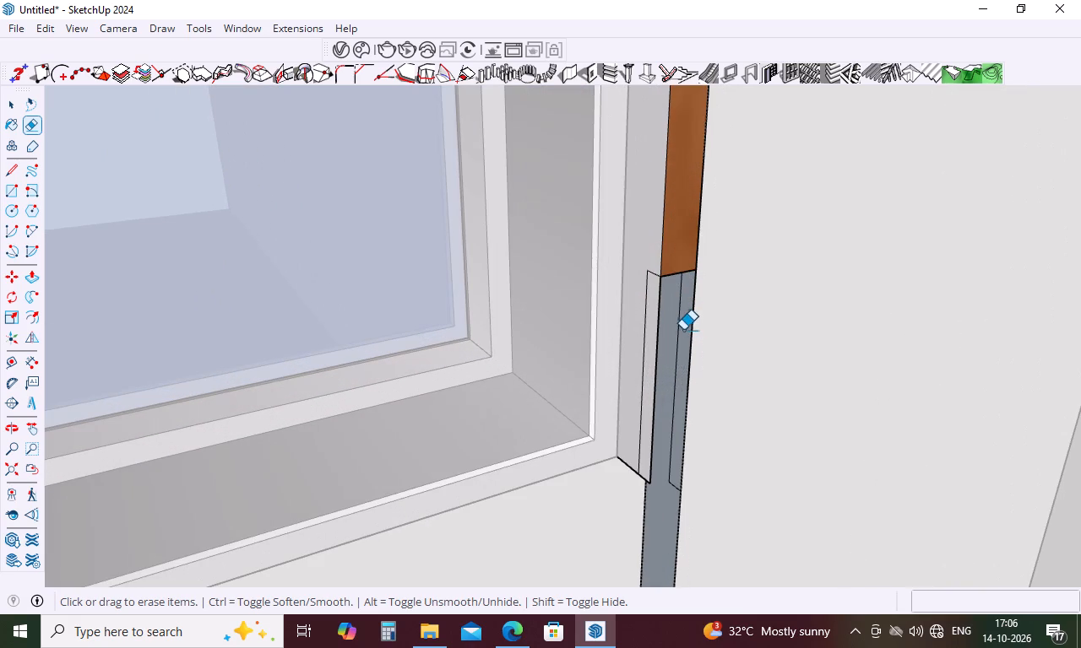
pyautogui.click(678, 327)
pyautogui.moveTo(676, 479); pyautogui.dragTo(676, 483)
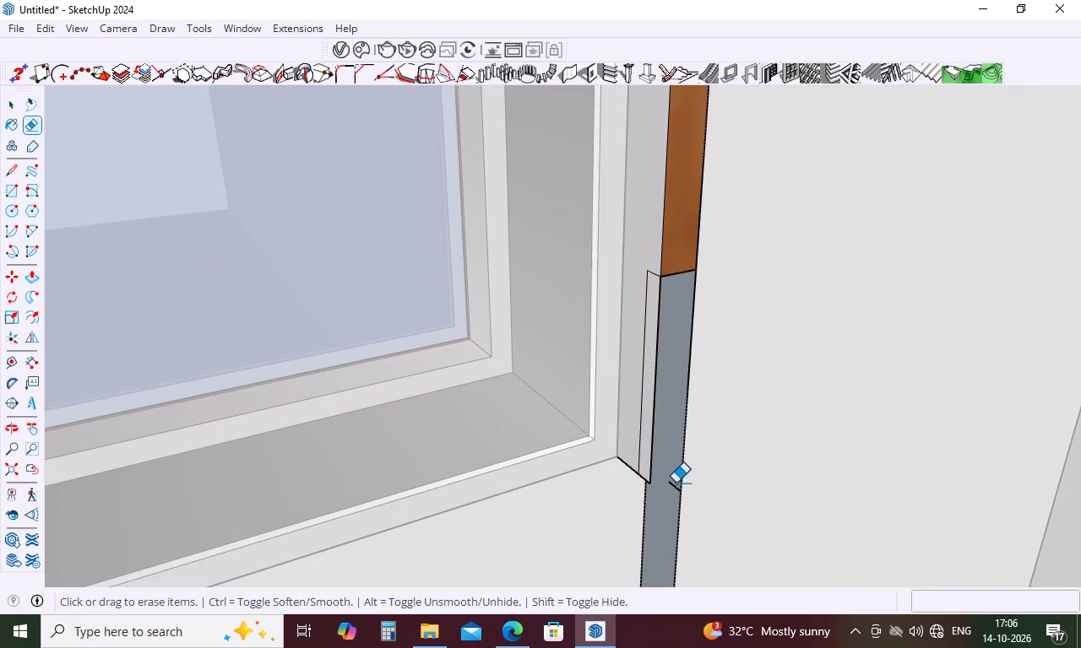
pyautogui.moveTo(676, 483); pyautogui.dragTo(676, 491)
pyautogui.moveTo(673, 272); pyautogui.dragTo(671, 281)
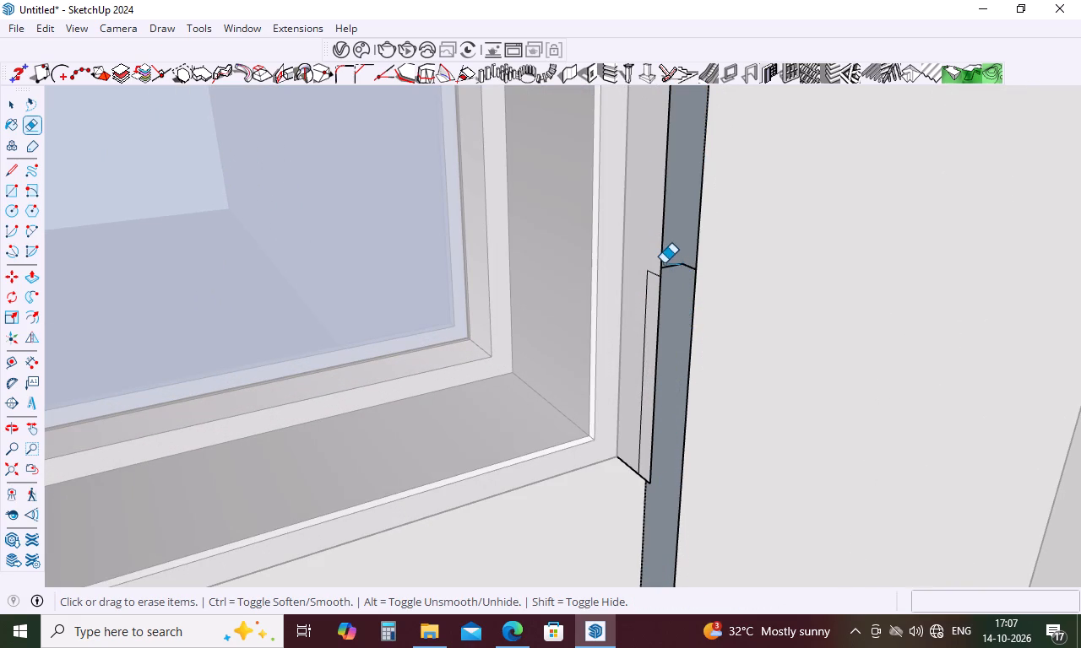
pyautogui.click(664, 257)
# Erase the remaining notch outline on the far-side edge face beside the window's lower corner, including its vertical edges and short end lines.
pyautogui.moveTo(658, 305); pyautogui.dragTo(559, 296, button='middle')
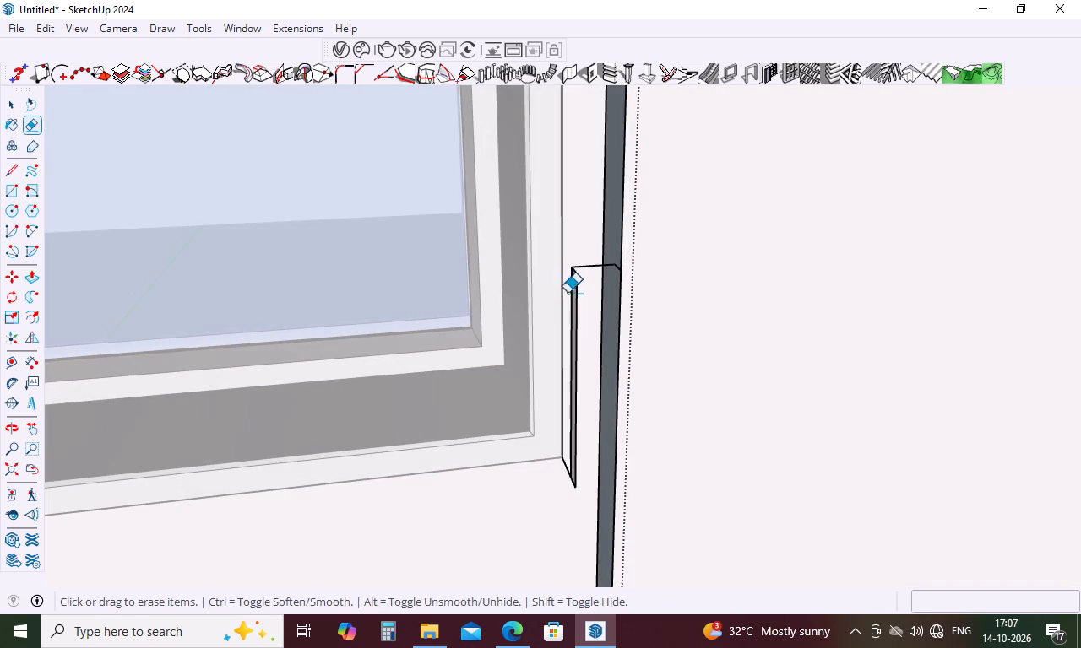
pyautogui.click(577, 287)
pyautogui.moveTo(578, 345); pyautogui.dragTo(567, 358)
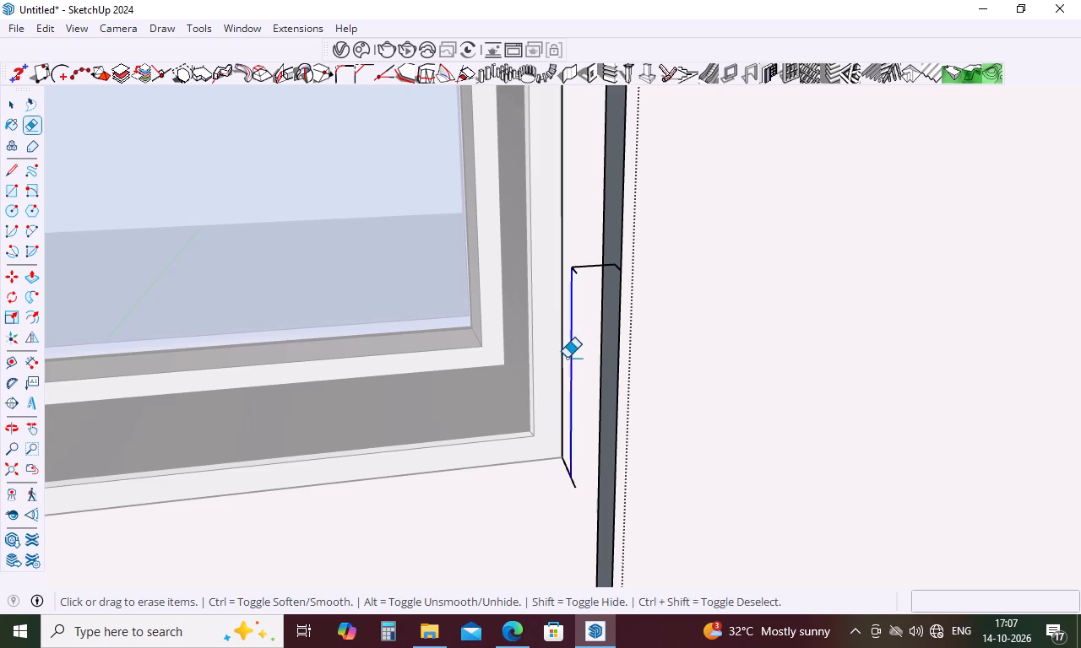
pyautogui.moveTo(567, 358); pyautogui.dragTo(568, 349)
pyautogui.moveTo(568, 462); pyautogui.dragTo(568, 489)
pyautogui.click(566, 414)
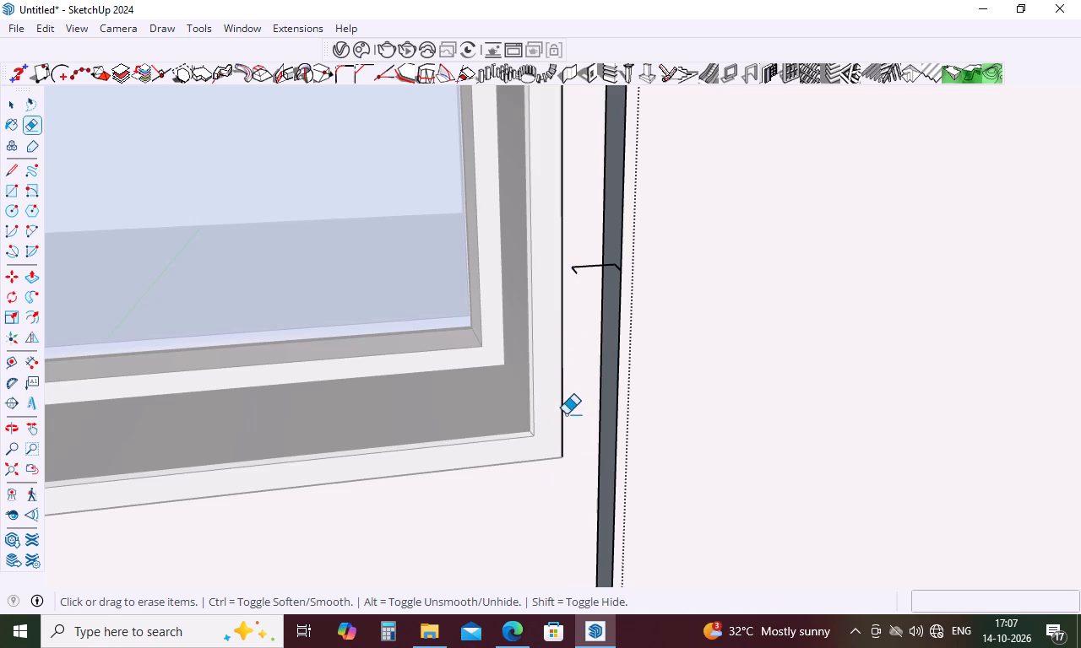
pyautogui.moveTo(564, 369); pyautogui.dragTo(555, 370)
pyautogui.moveTo(581, 273); pyautogui.dragTo(569, 275)
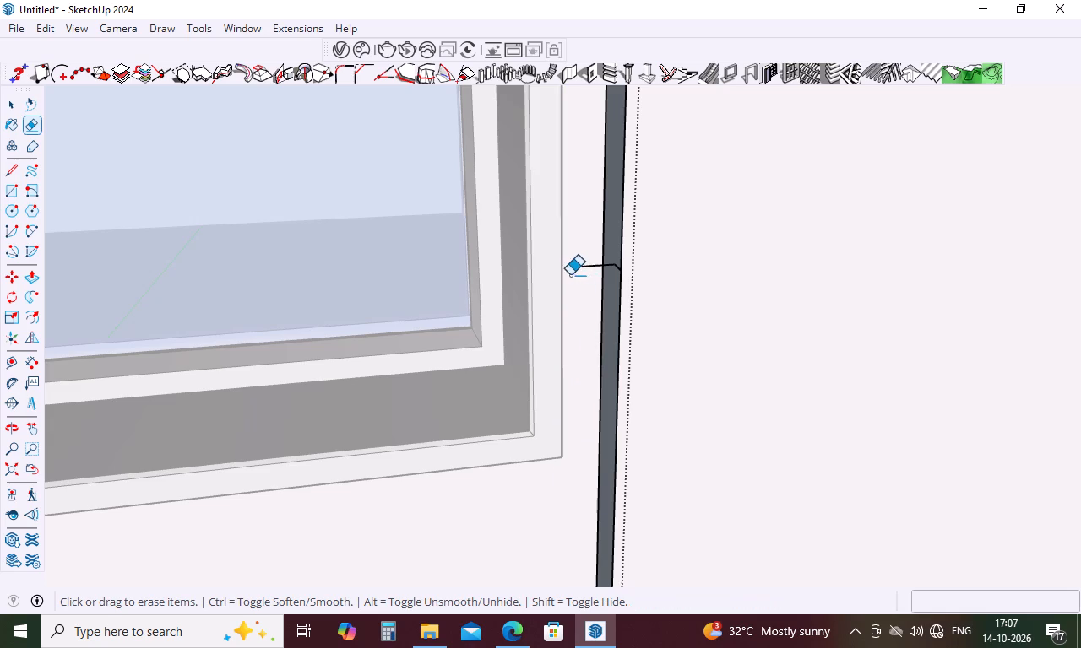
pyautogui.moveTo(589, 267); pyautogui.dragTo(588, 277)
pyautogui.moveTo(615, 266); pyautogui.dragTo(613, 276)
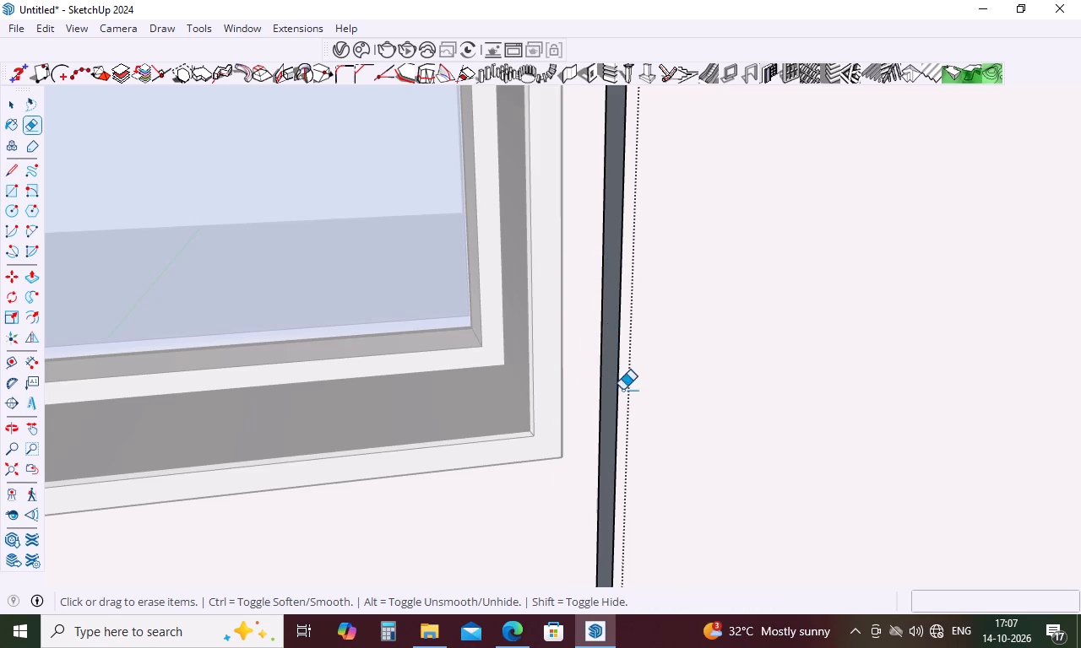
# Erase the outer vertical edge of the next notch up the far-side edge face, below the wood-coloured strip beside the window.
pyautogui.scroll(-5, 623, 391)
pyautogui.moveTo(624, 379); pyautogui.dragTo(693, 372, button='middle')
pyautogui.scroll(5, 660, 330)
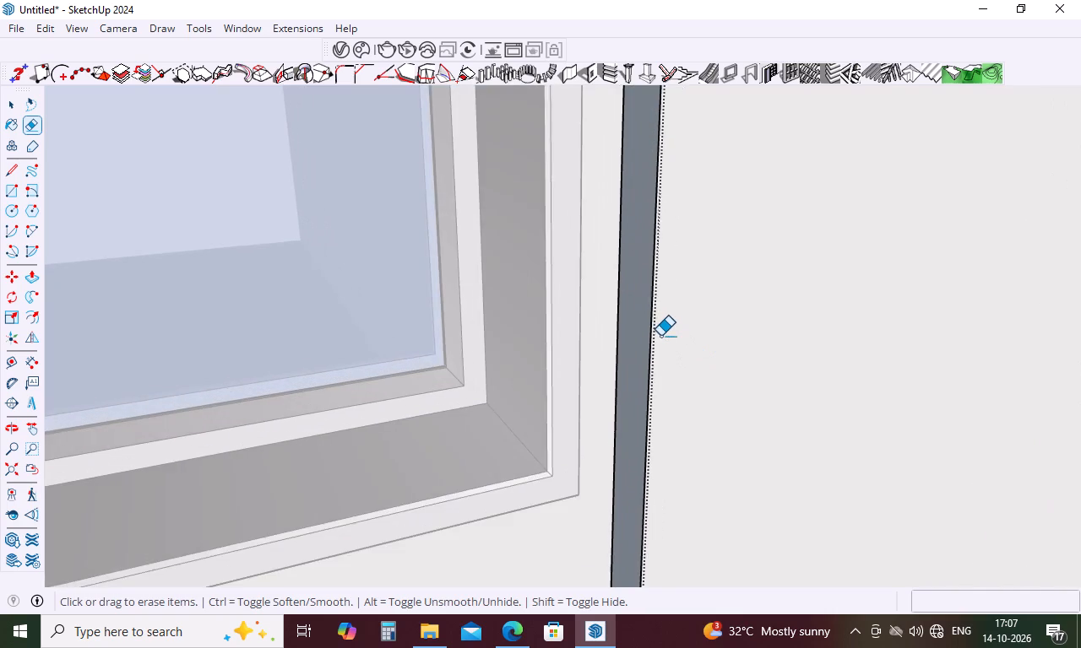
pyautogui.scroll(-20, 660, 336)
pyautogui.scroll(-3, 660, 336)
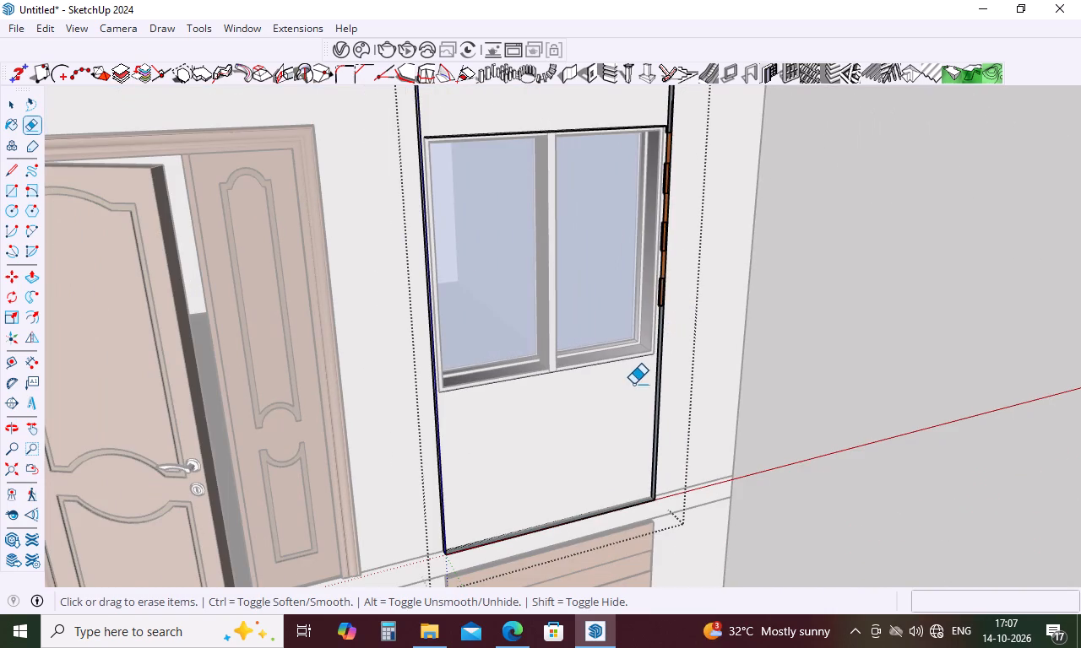
pyautogui.scroll(5, 662, 427)
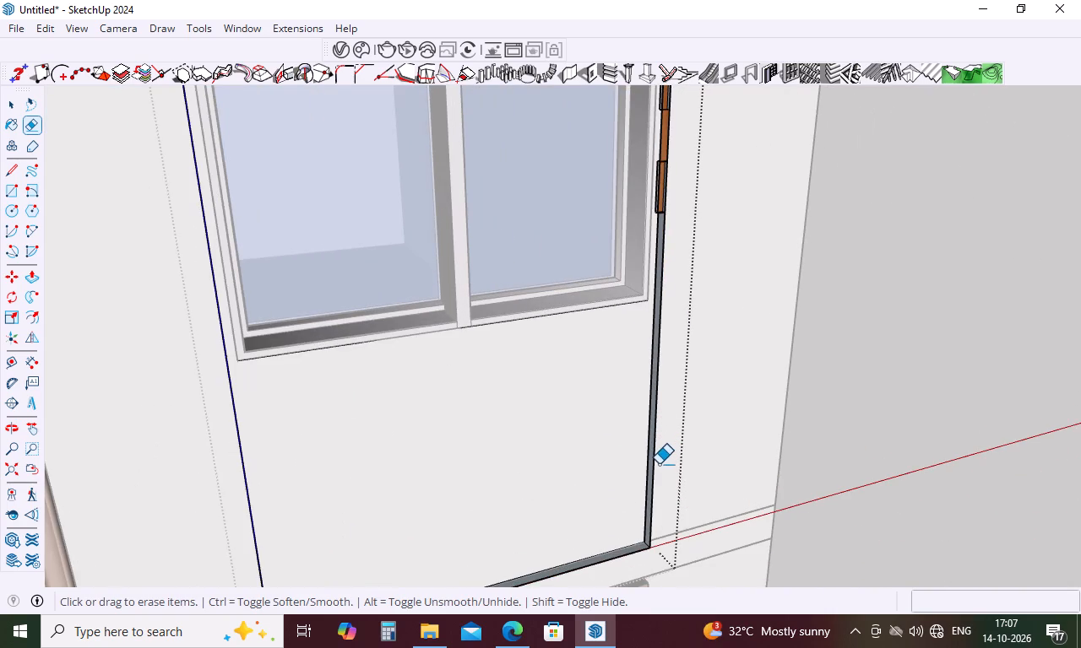
pyautogui.scroll(1, 628, 467)
pyautogui.moveTo(628, 467); pyautogui.dragTo(659, 450, button='middle')
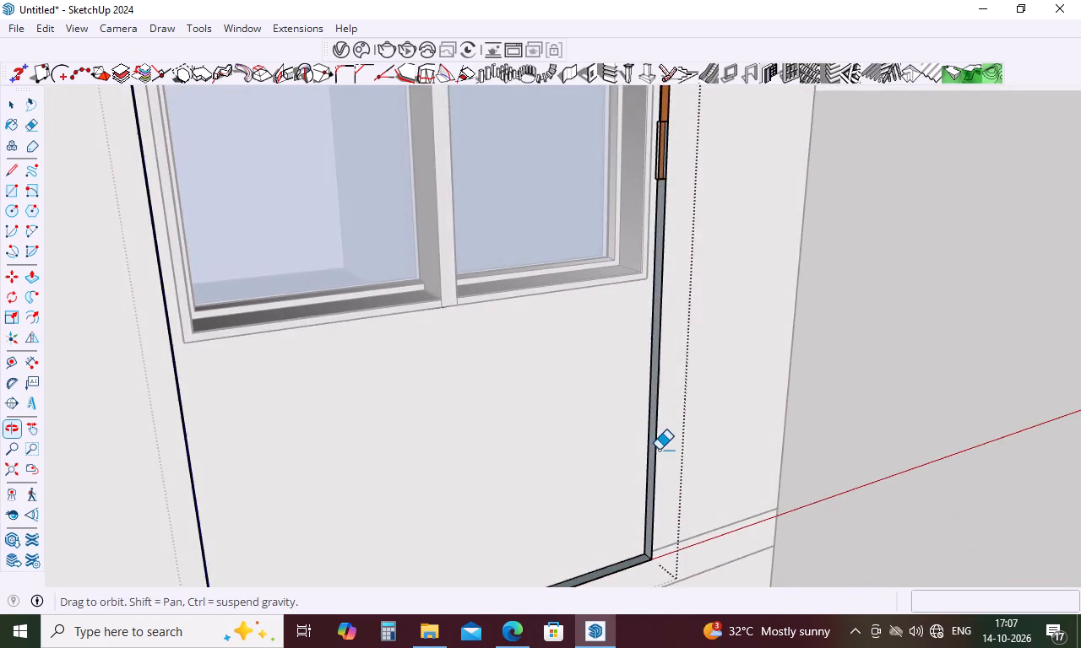
pyautogui.moveTo(659, 450); pyautogui.dragTo(658, 451, button='middle')
pyautogui.scroll(-5, 659, 448)
pyautogui.scroll(10, 679, 262)
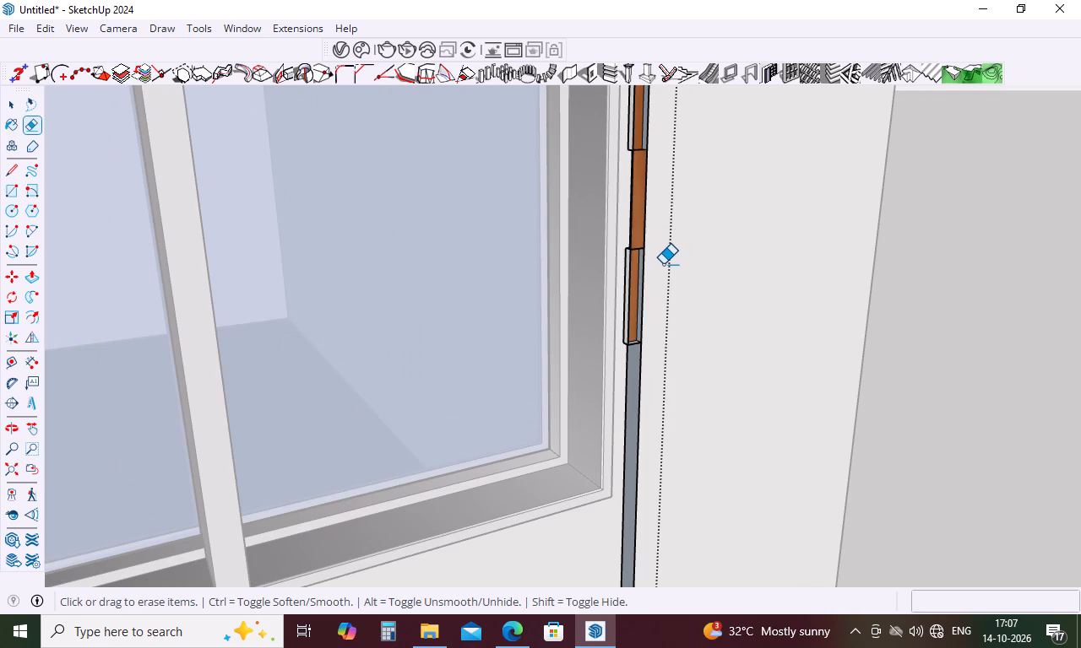
pyautogui.scroll(5, 644, 288)
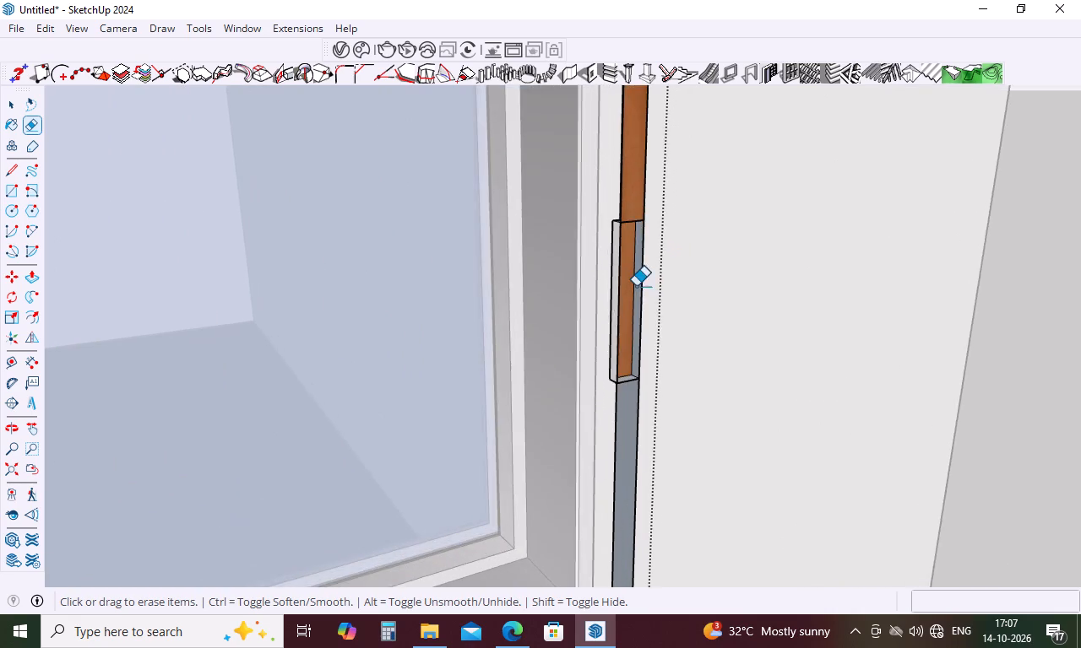
pyautogui.scroll(9, 636, 286)
pyautogui.click(573, 264)
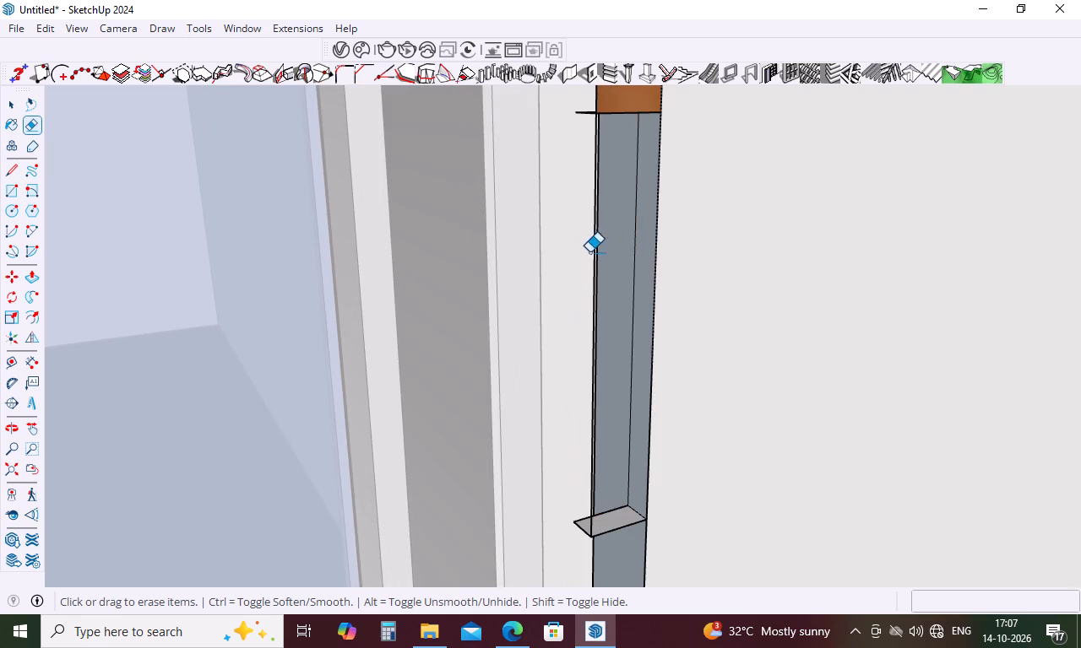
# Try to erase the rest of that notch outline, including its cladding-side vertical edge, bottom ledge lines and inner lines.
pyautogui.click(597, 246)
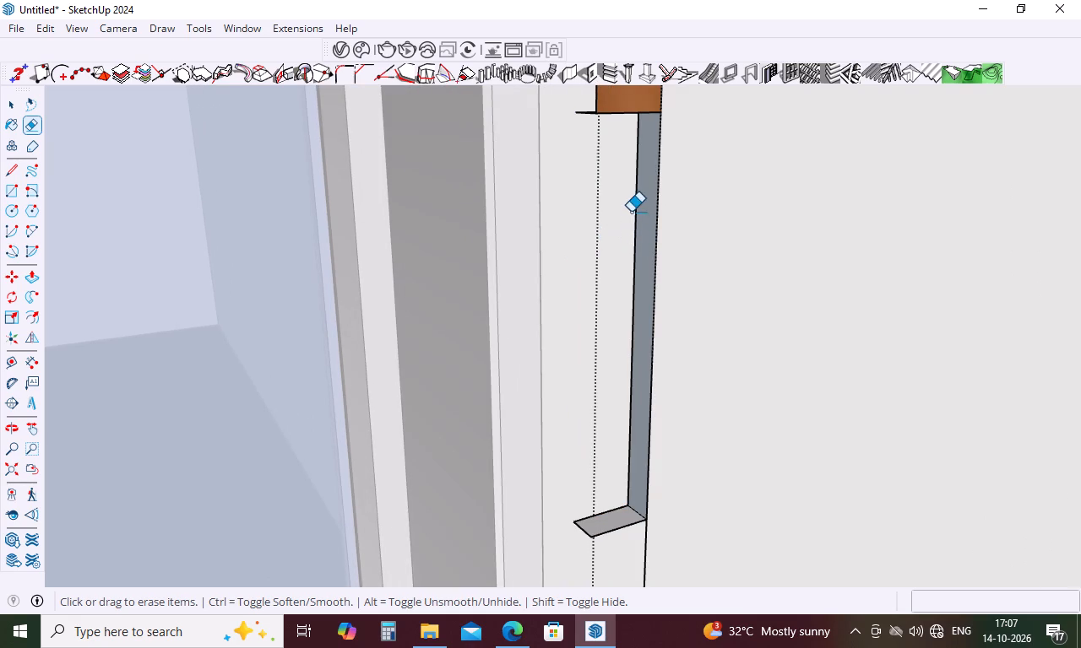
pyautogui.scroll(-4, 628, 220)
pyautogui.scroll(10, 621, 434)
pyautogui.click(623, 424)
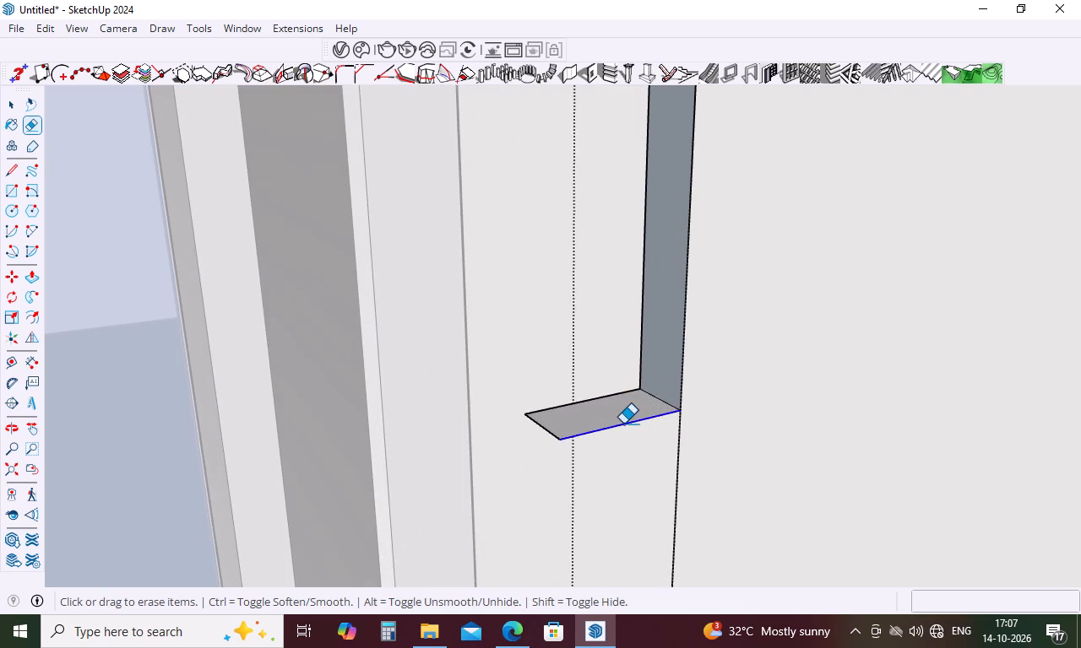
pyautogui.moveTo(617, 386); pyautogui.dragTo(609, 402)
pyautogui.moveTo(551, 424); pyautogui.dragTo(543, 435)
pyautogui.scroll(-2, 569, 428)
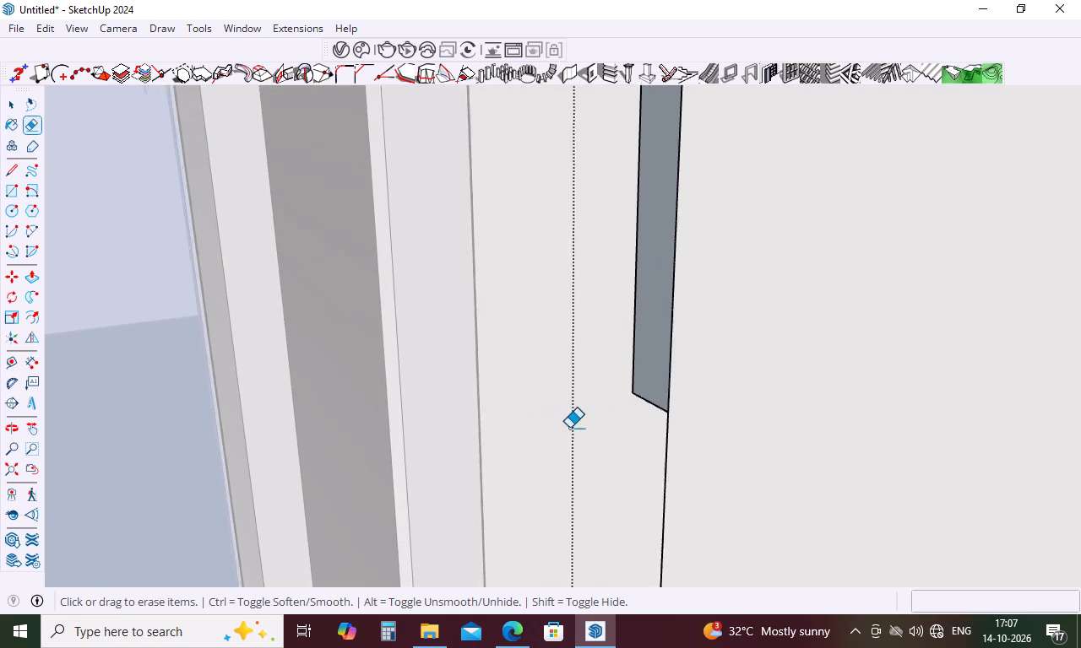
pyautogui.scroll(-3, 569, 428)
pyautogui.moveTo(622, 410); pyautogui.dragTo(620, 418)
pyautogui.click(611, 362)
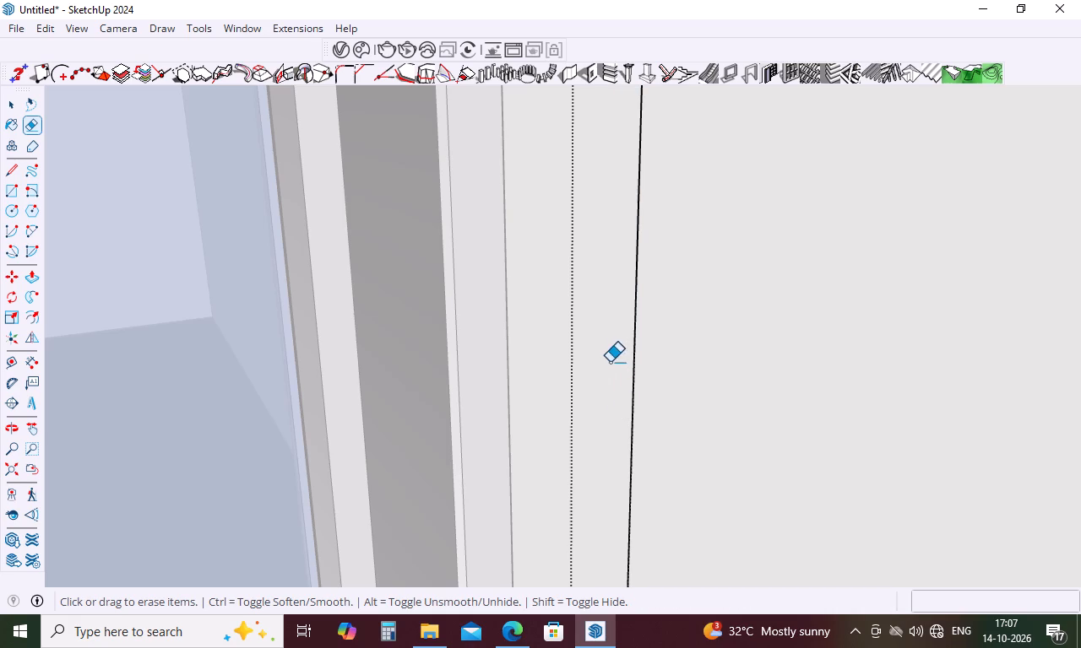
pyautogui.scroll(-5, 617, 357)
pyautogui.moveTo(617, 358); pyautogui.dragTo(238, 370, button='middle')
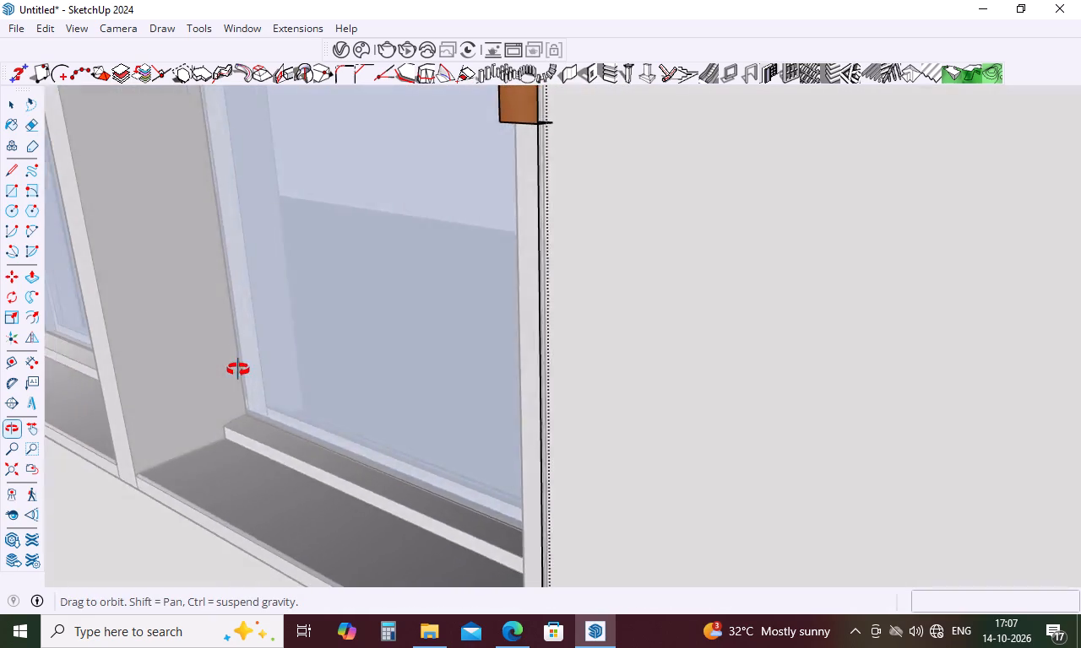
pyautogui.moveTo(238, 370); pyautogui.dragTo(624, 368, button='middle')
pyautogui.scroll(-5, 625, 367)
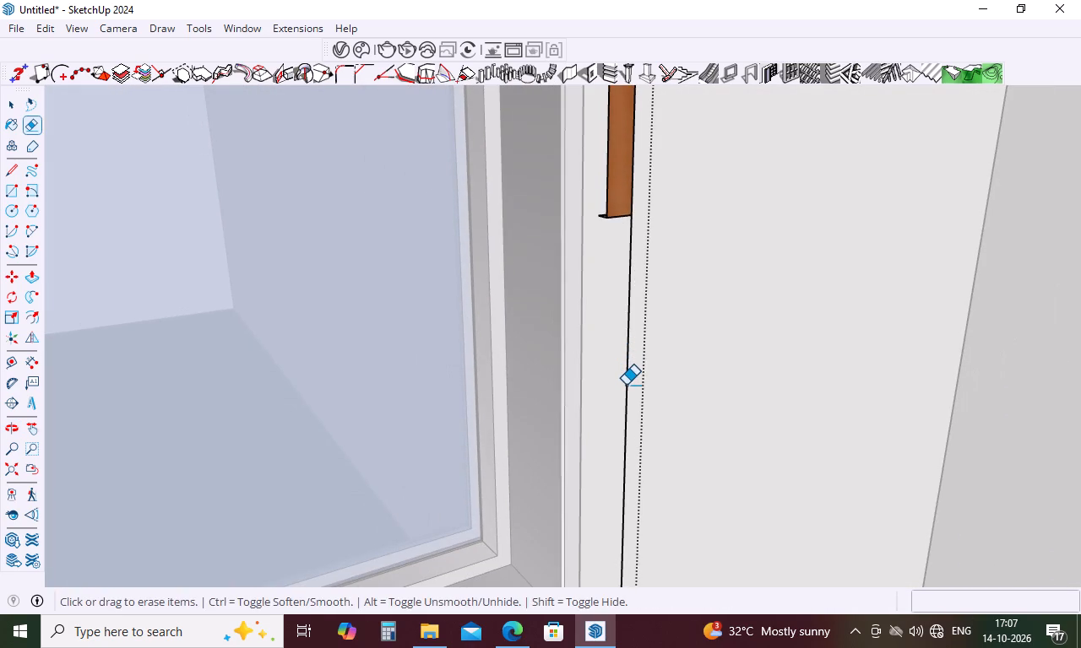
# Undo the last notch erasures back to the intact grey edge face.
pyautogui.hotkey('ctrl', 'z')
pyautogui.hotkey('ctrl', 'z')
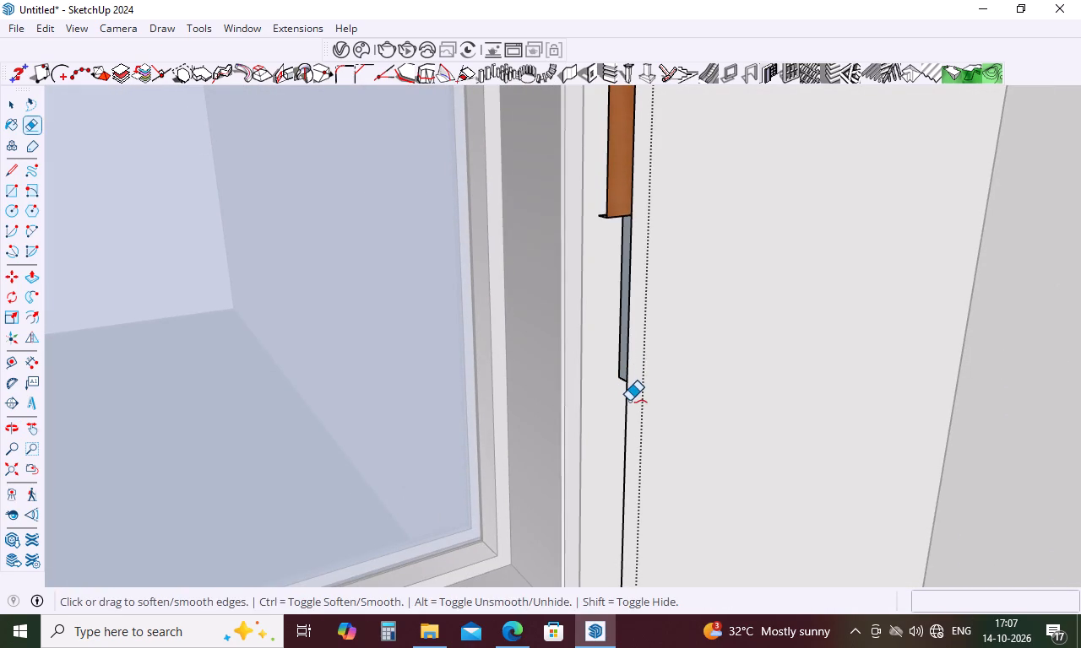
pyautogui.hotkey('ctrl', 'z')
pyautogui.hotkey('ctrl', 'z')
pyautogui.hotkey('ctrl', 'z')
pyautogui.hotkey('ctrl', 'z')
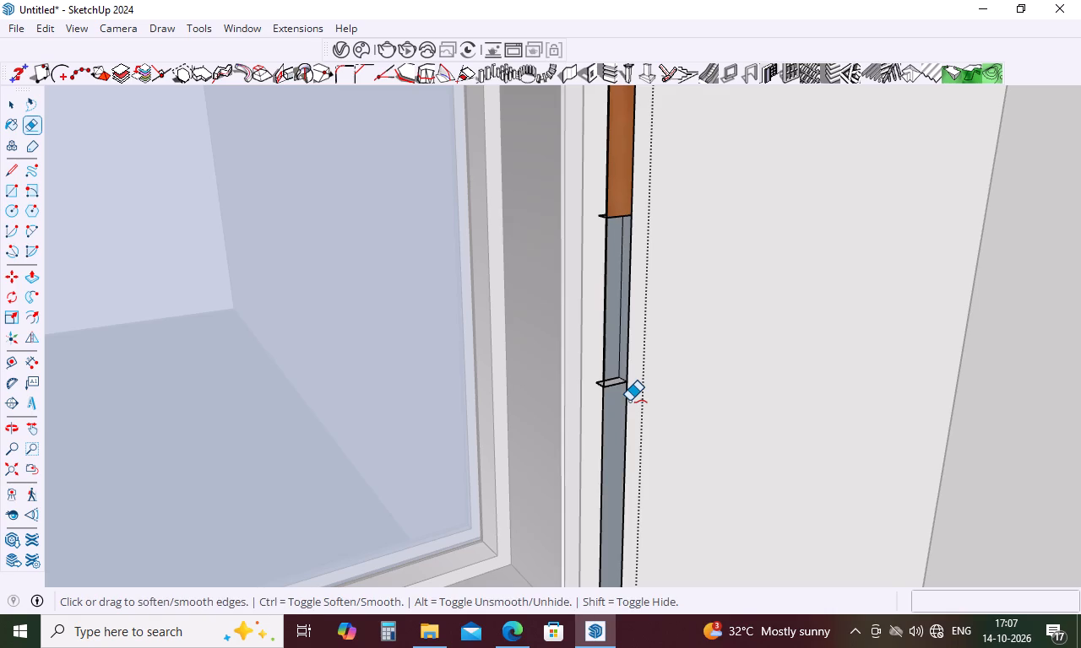
# Delete the leftover vertical line standing off the edge face beside the notch below the wood-coloured strip.
pyautogui.scroll(5, 617, 389)
pyautogui.moveTo(617, 388); pyautogui.dragTo(565, 424, button='middle')
pyautogui.scroll(5, 513, 433)
pyautogui.moveTo(493, 415); pyautogui.dragTo(487, 406)
pyautogui.click(491, 435)
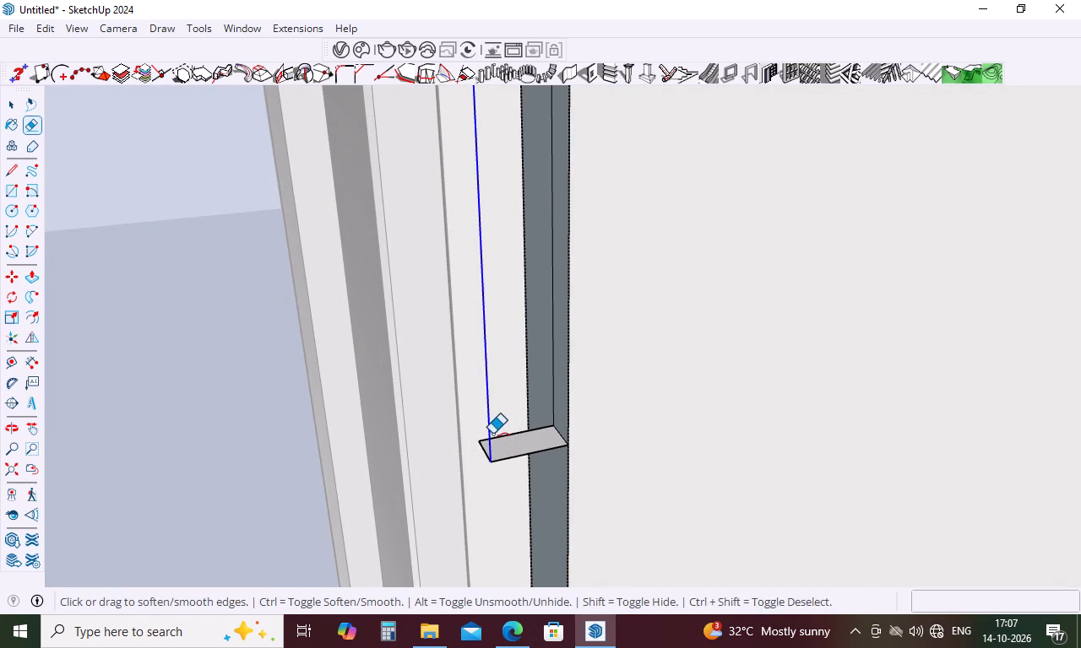
pyautogui.click(490, 427)
pyautogui.click(490, 403)
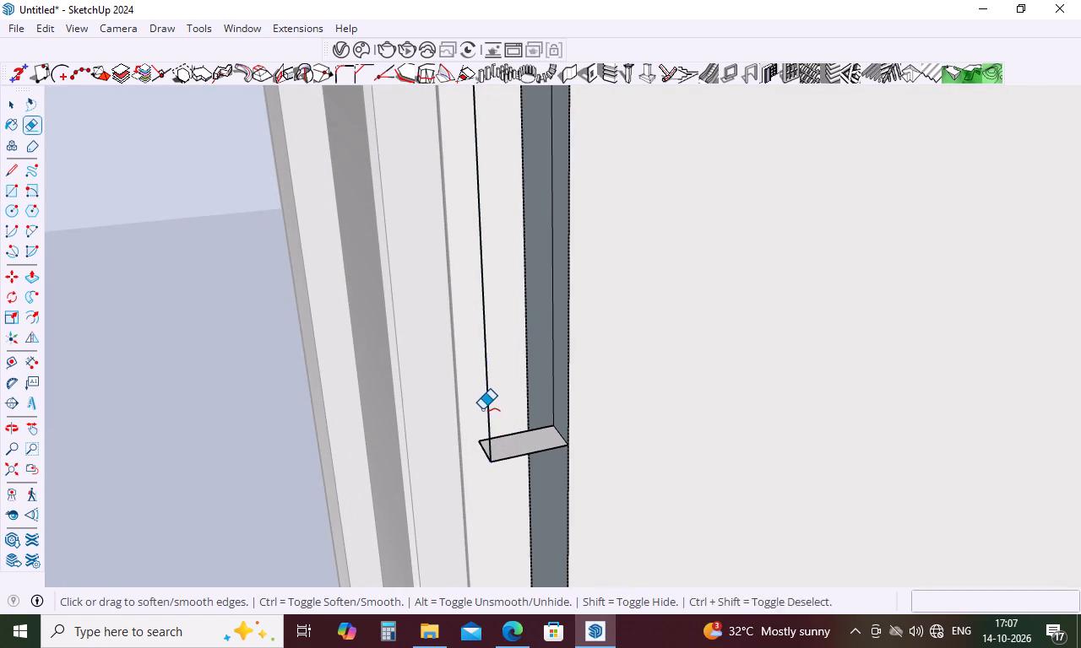
pyautogui.moveTo(506, 400); pyautogui.dragTo(473, 418)
pyautogui.scroll(-5, 504, 424)
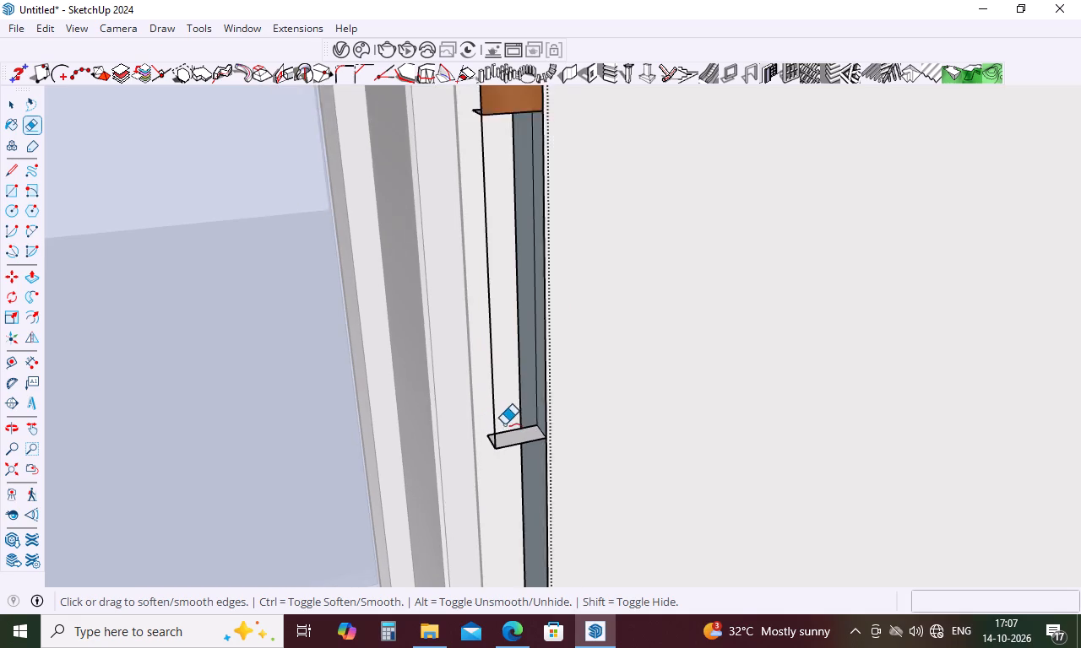
pyautogui.press('space')
pyautogui.click(492, 355)
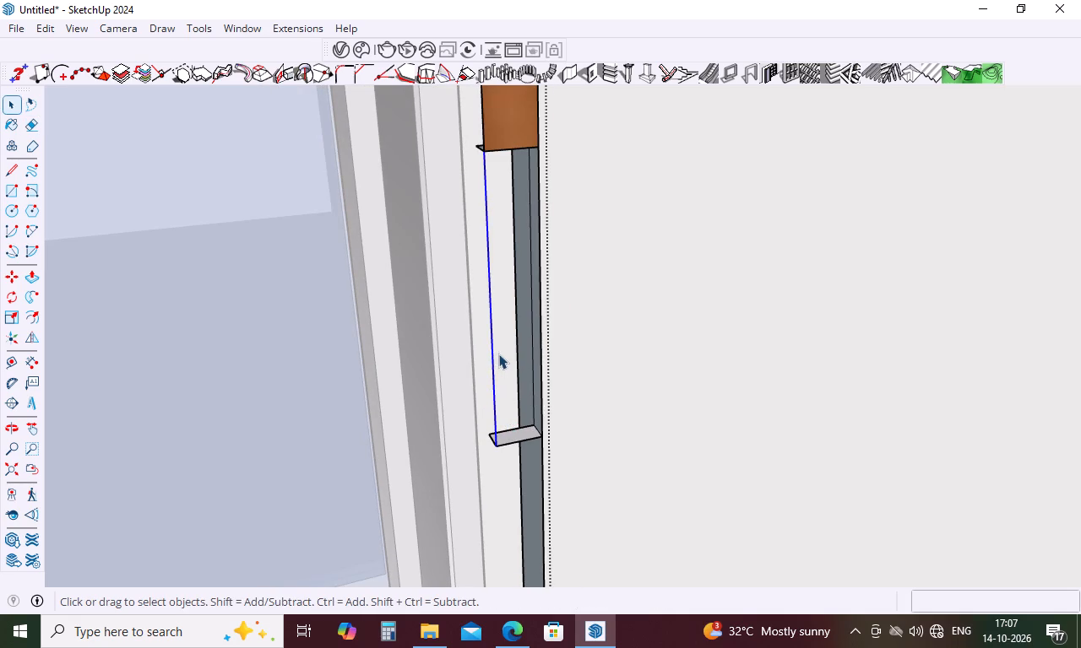
pyautogui.press('Delete')
# Erase the notch's bottom ledge lines, plus the slanted line and inner vertical line left on the grey edge face.
pyautogui.press('e')
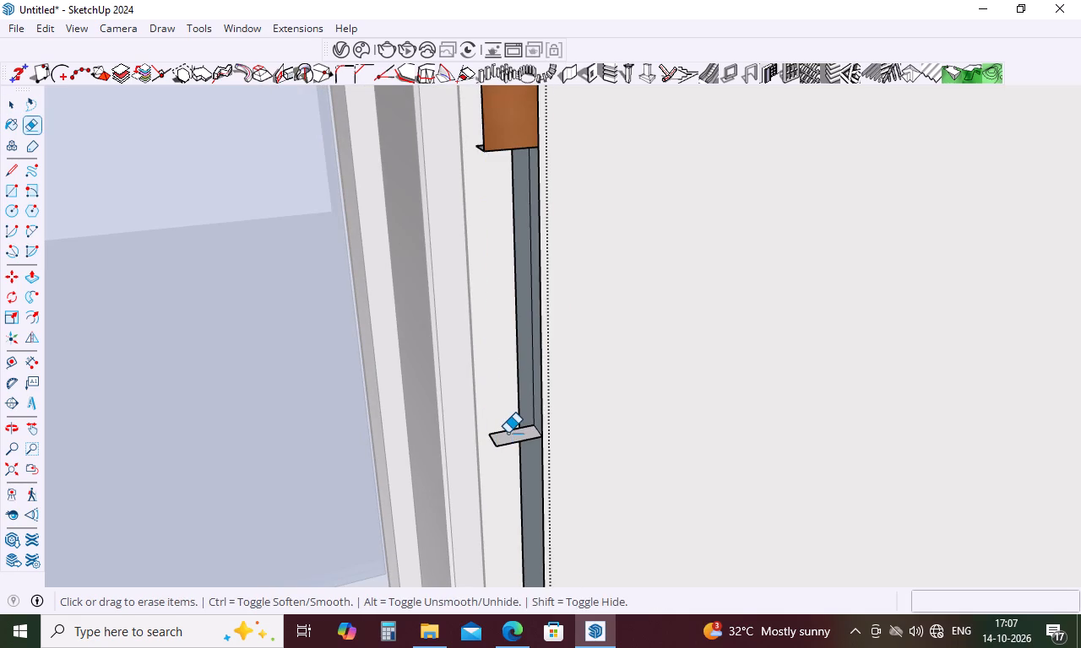
pyautogui.click(508, 433)
pyautogui.click(510, 445)
pyautogui.click(496, 441)
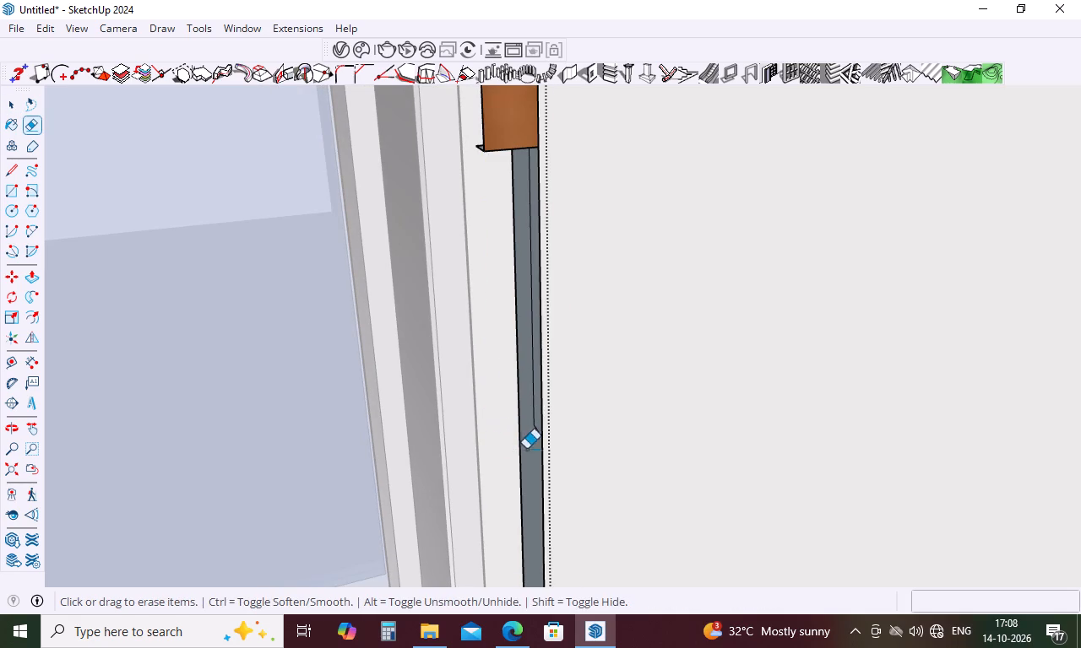
pyautogui.moveTo(539, 446); pyautogui.dragTo(601, 429, button='middle')
pyautogui.scroll(10, 653, 397)
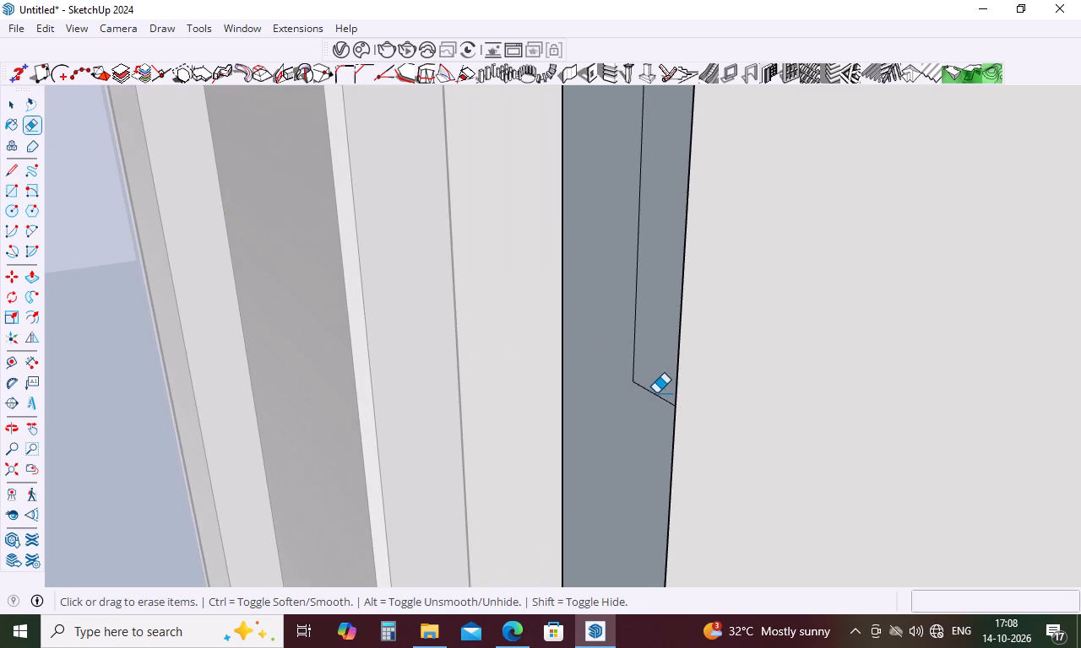
pyautogui.click(655, 394)
pyautogui.click(636, 353)
pyautogui.scroll(-13, 573, 391)
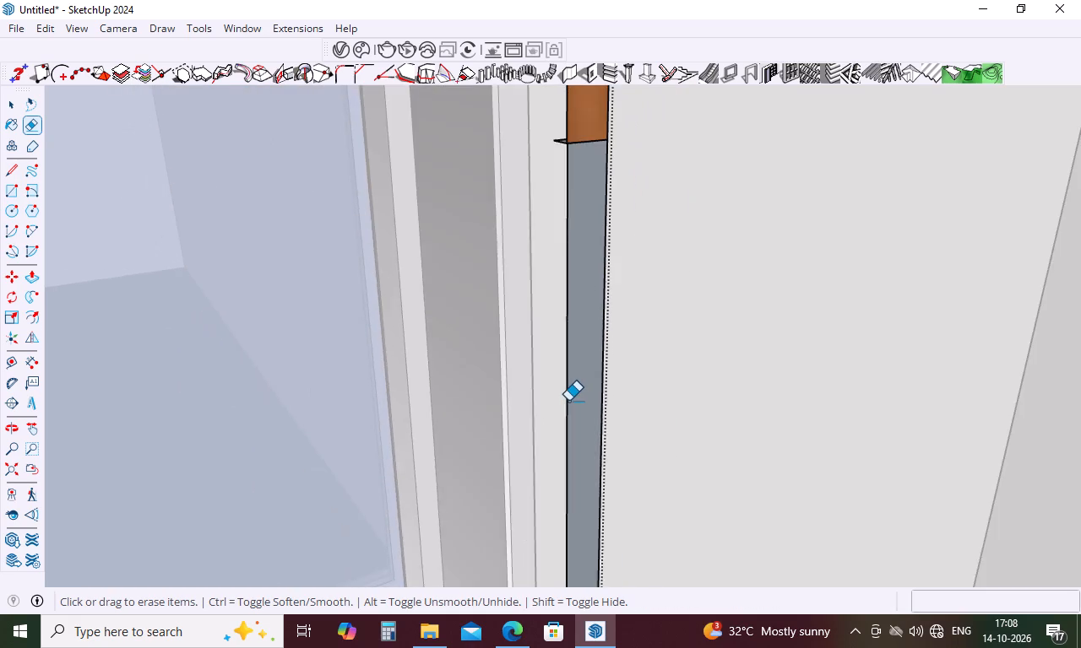
# Erase the lowest wood-coloured strip's side edge and the end lines at its bottom, keeping the grey edge face intact.
pyautogui.scroll(-4, 568, 401)
pyautogui.moveTo(586, 375); pyautogui.dragTo(520, 435, button='middle')
pyautogui.scroll(9, 506, 331)
pyautogui.moveTo(506, 339); pyautogui.dragTo(507, 343, button='middle')
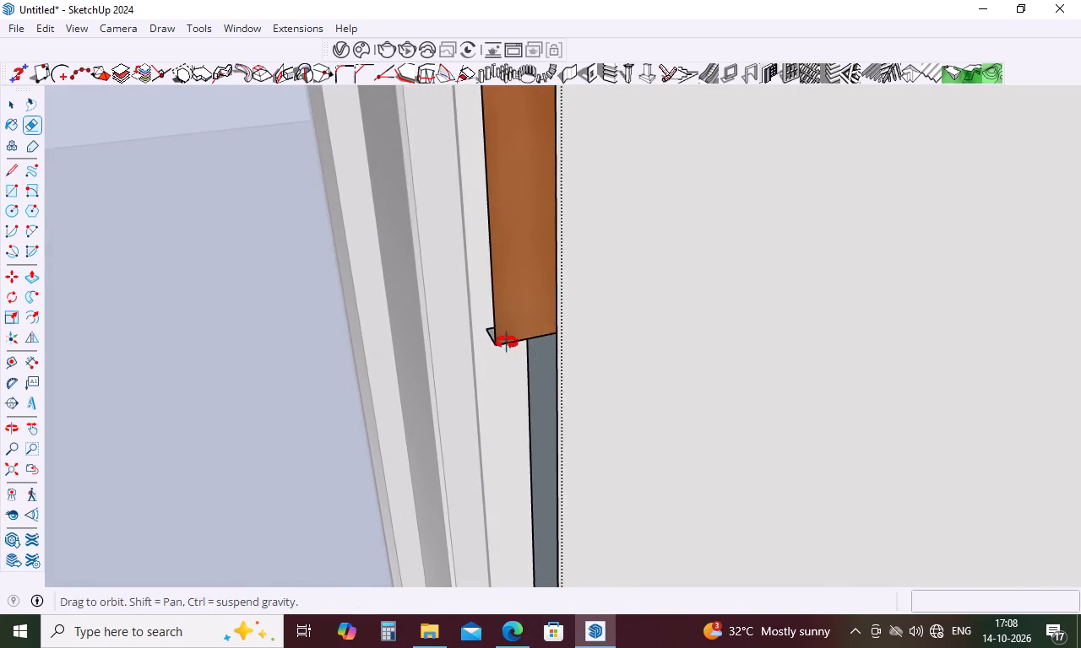
pyautogui.moveTo(507, 343); pyautogui.dragTo(618, 359, button='middle')
pyautogui.scroll(11, 488, 354)
pyautogui.click(494, 345)
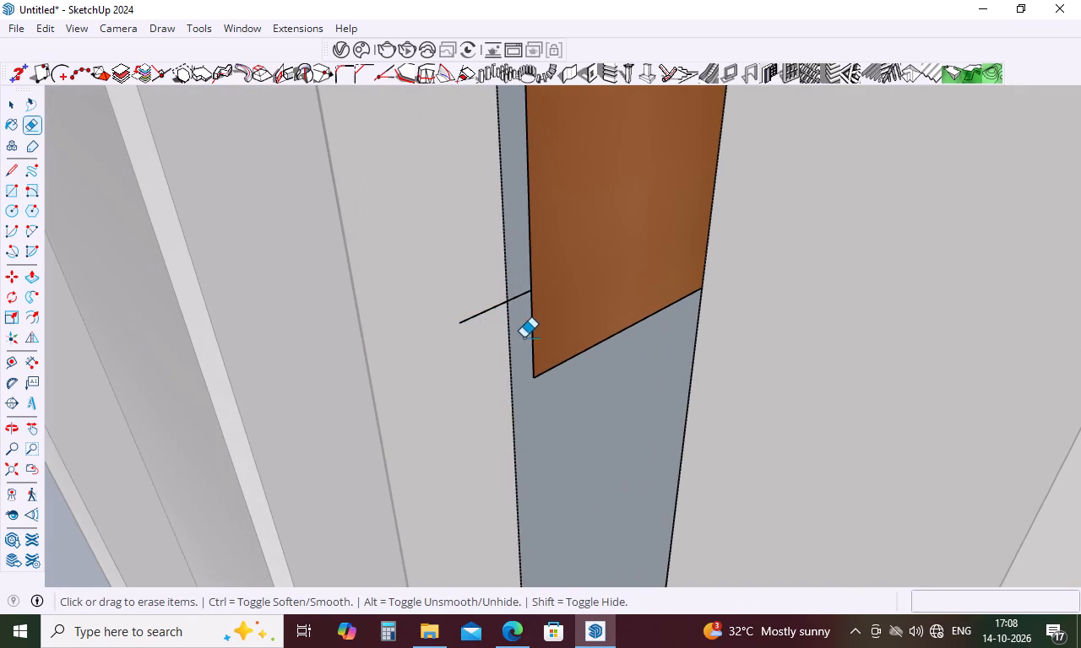
pyautogui.click(533, 327)
pyautogui.moveTo(514, 301); pyautogui.dragTo(505, 303)
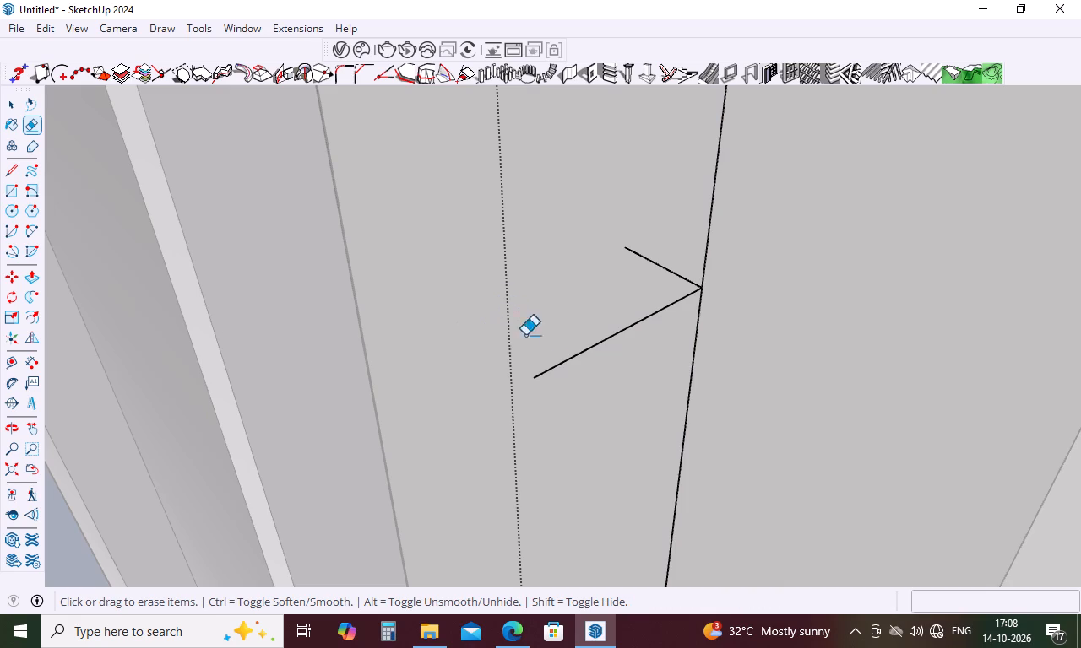
pyautogui.hotkey('ctrl', 'z')
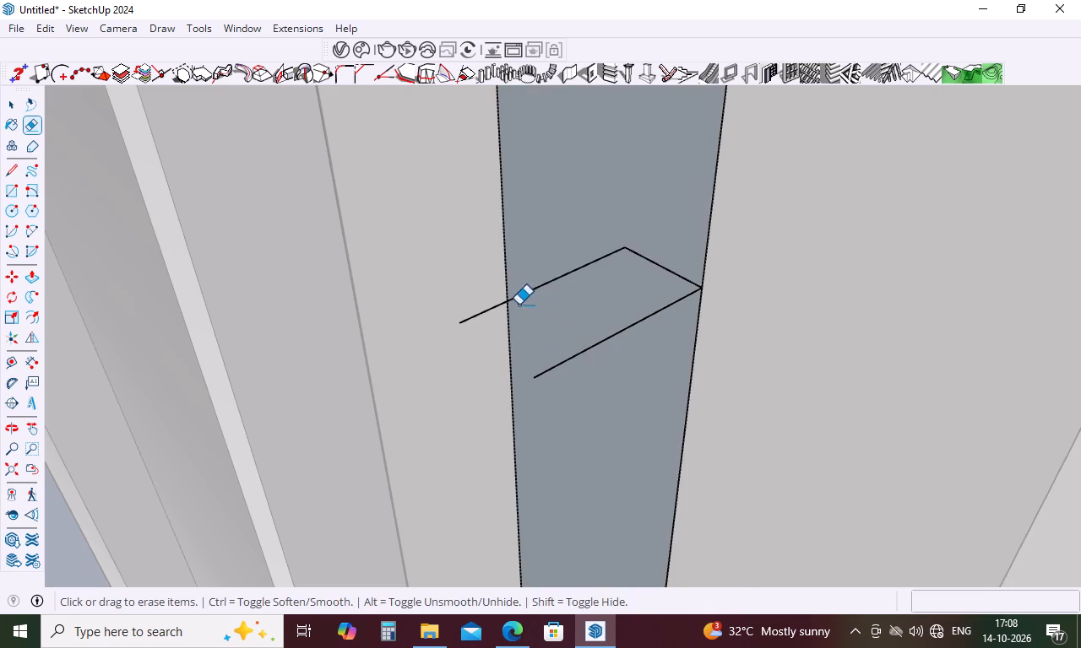
pyautogui.click(480, 311)
pyautogui.moveTo(556, 357); pyautogui.dragTo(560, 370)
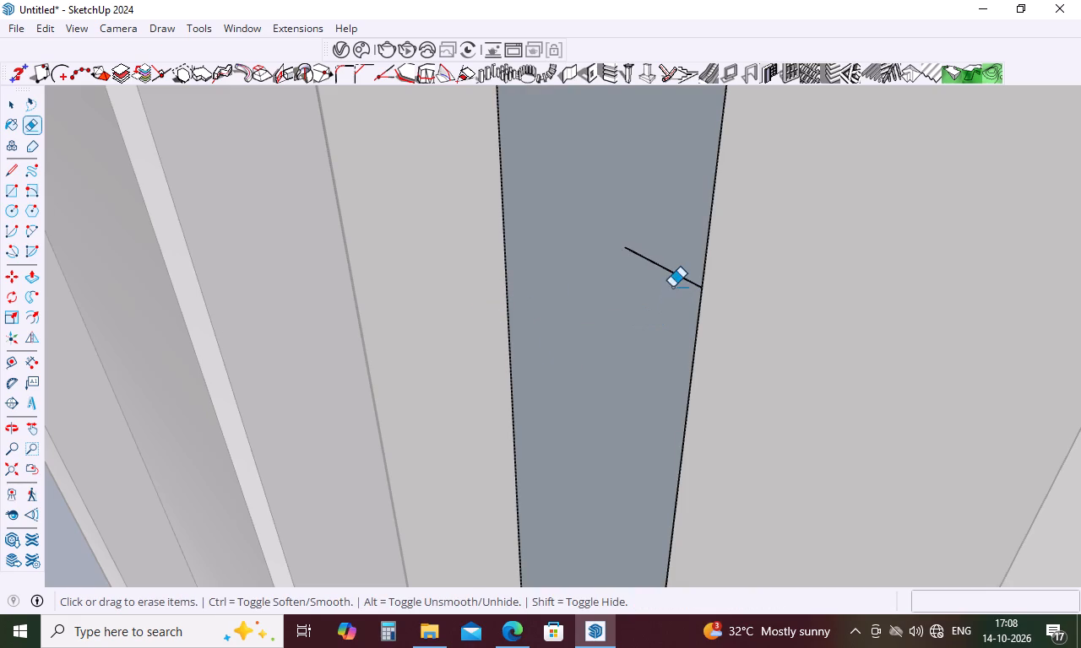
pyautogui.moveTo(676, 274); pyautogui.dragTo(671, 296)
pyautogui.scroll(-20, 610, 370)
pyautogui.scroll(-3, 610, 370)
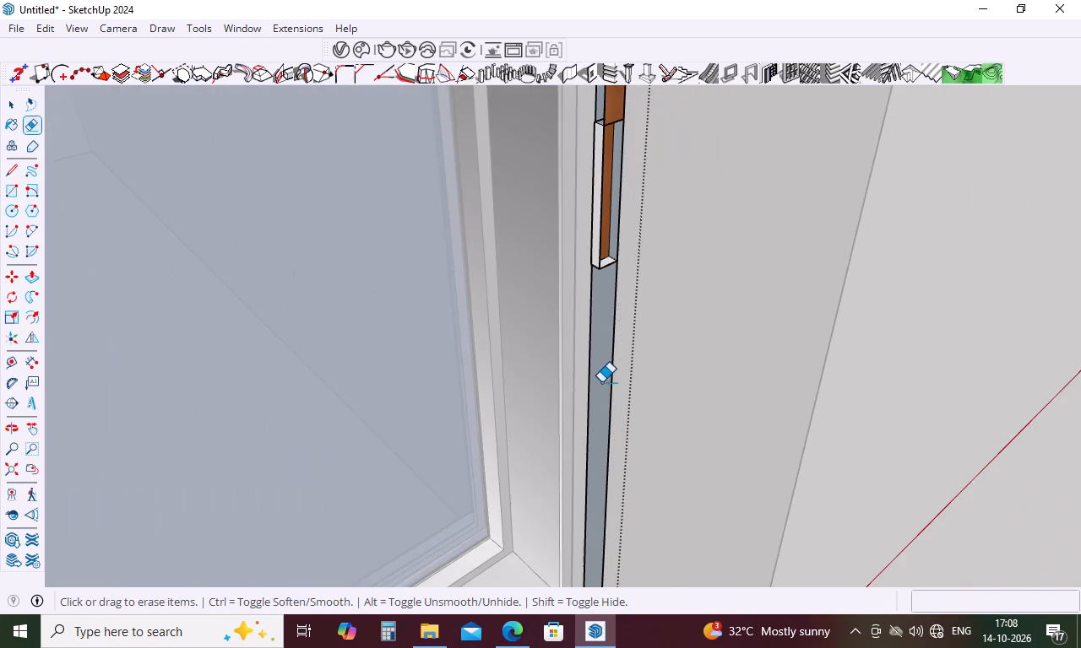
pyautogui.scroll(-5, 606, 330)
pyautogui.moveTo(612, 312); pyautogui.dragTo(598, 364, button='middle')
pyautogui.scroll(-5, 598, 364)
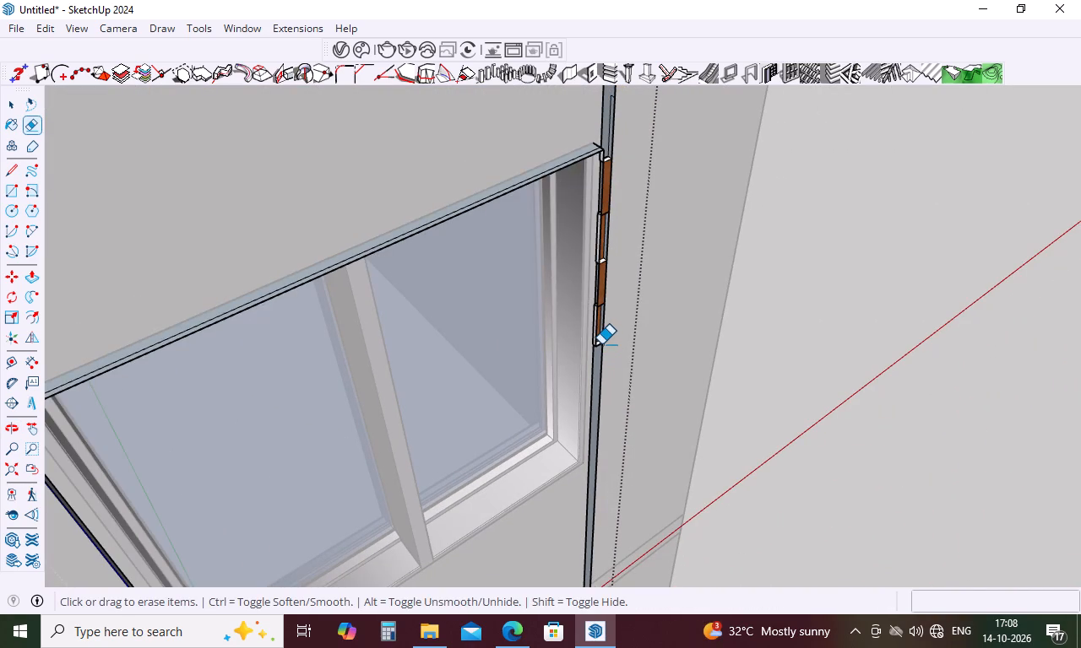
# Erase the lengthwise line running along the narrow grey ledge above the upper window.
pyautogui.scroll(-5, 600, 343)
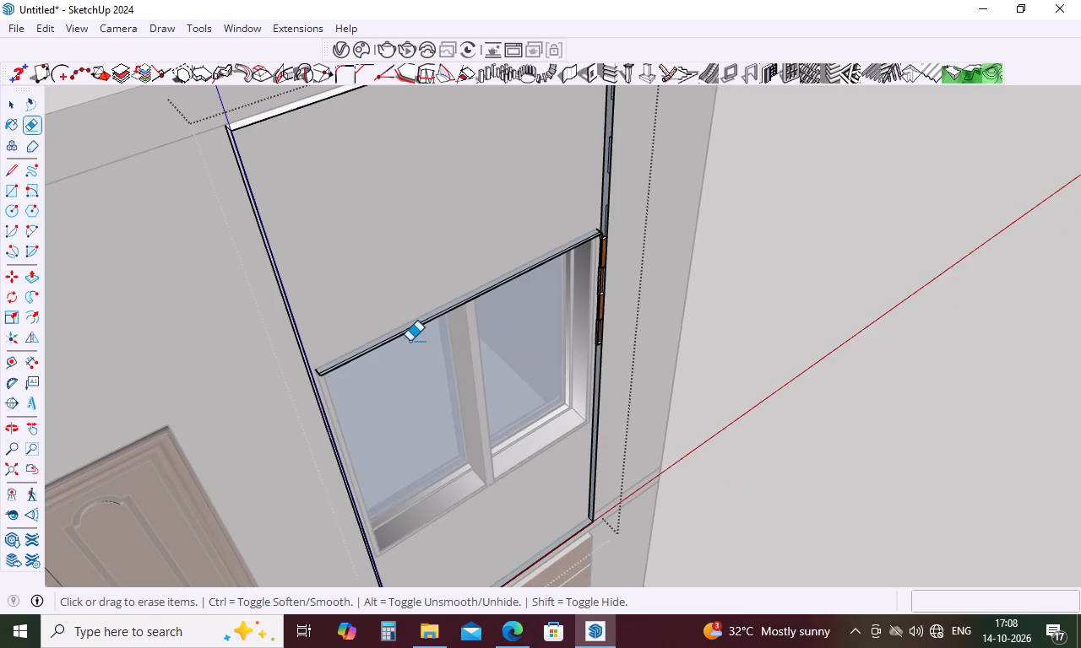
pyautogui.scroll(5, 406, 341)
pyautogui.moveTo(392, 339); pyautogui.dragTo(509, 415, button='middle')
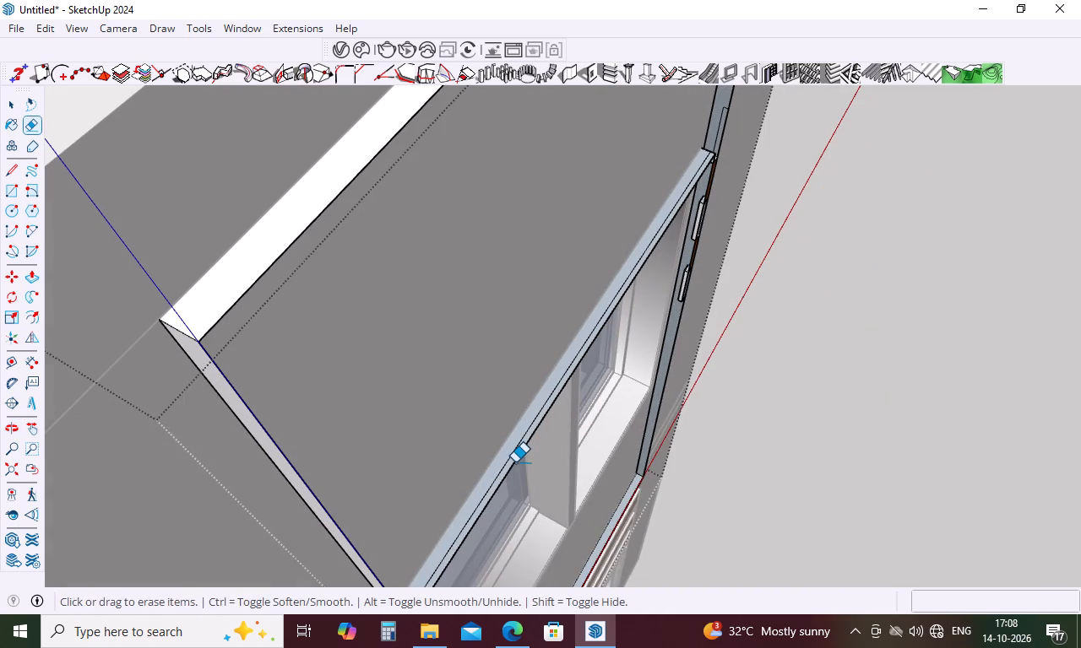
pyautogui.moveTo(516, 462); pyautogui.dragTo(587, 346, button='middle')
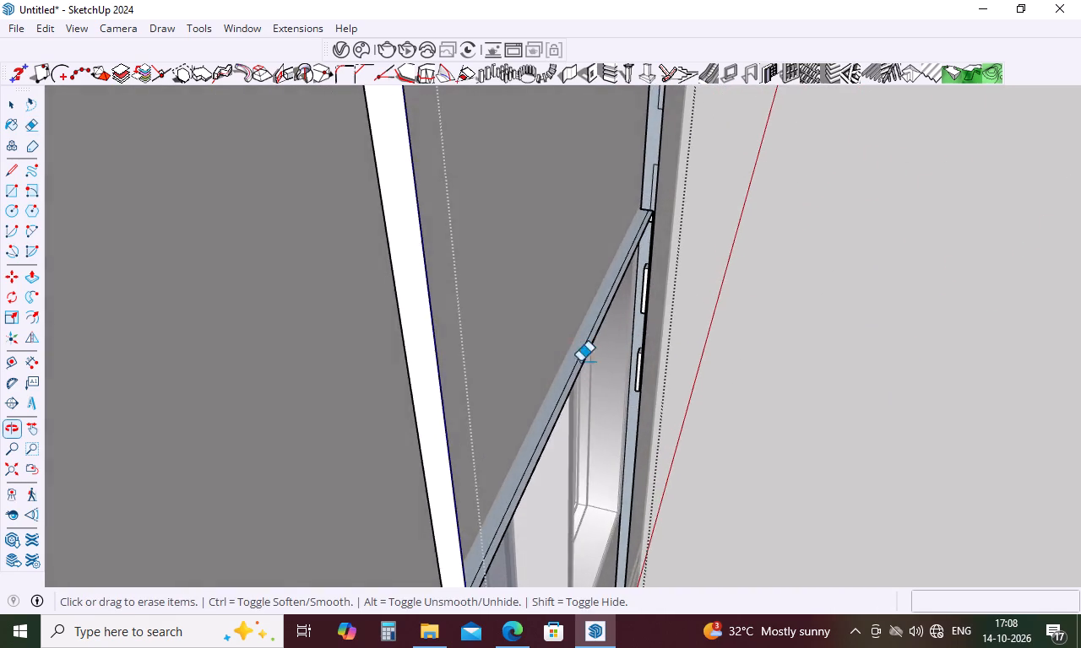
pyautogui.scroll(10, 579, 371)
pyautogui.click(573, 356)
# Erase the front edge of the topmost wood-coloured strip and the vertical edge of its notch beside the window's upper corner.
pyautogui.scroll(-15, 574, 351)
pyautogui.scroll(12, 634, 233)
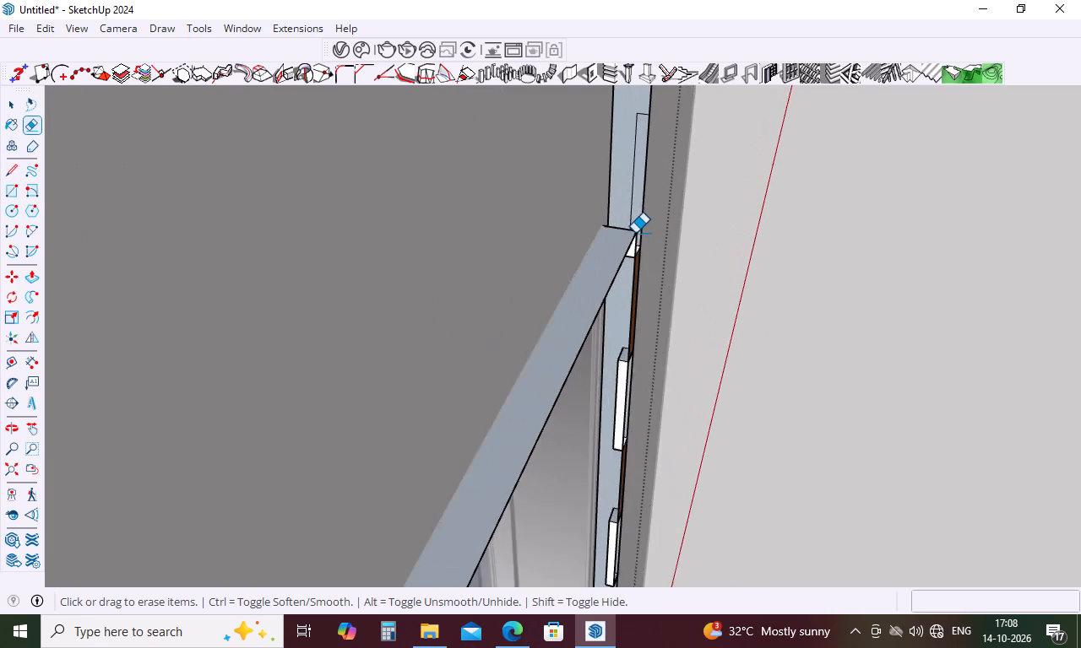
pyautogui.scroll(14, 635, 233)
pyautogui.moveTo(647, 251); pyautogui.dragTo(448, 214, button='middle')
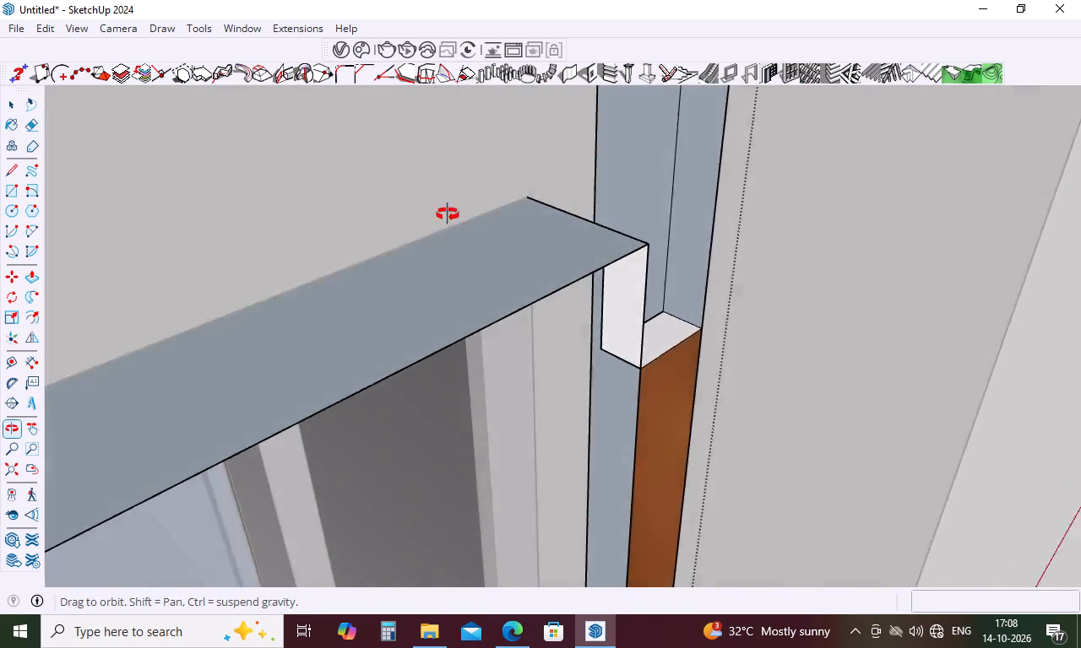
pyautogui.moveTo(448, 214); pyautogui.dragTo(396, 209, button='middle')
pyautogui.click(675, 371)
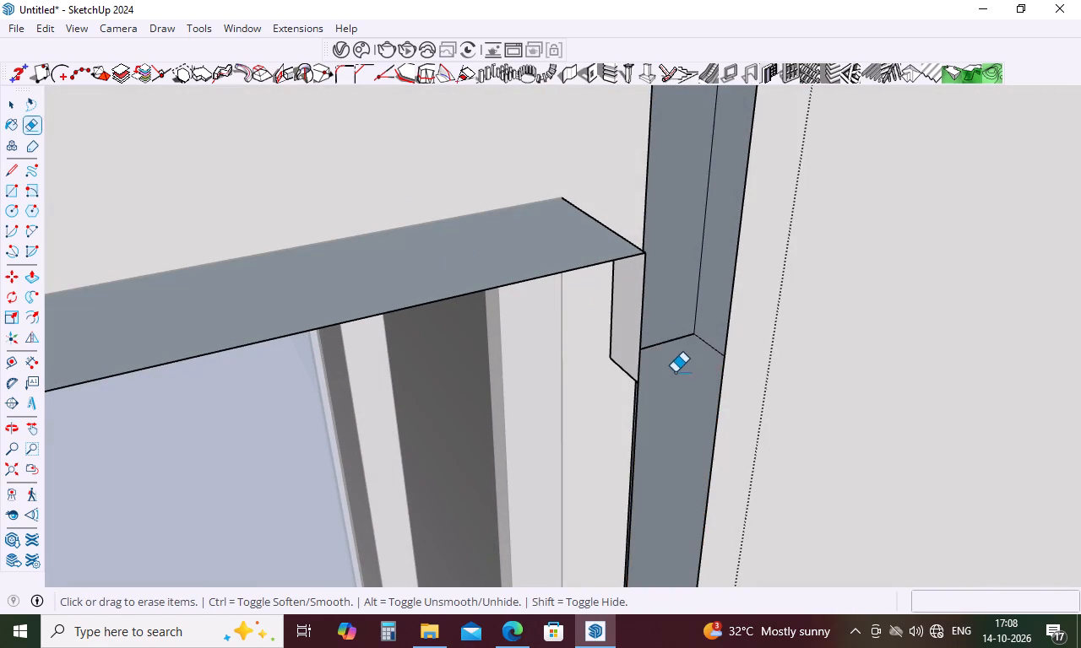
pyautogui.moveTo(671, 367); pyautogui.dragTo(496, 325, button='middle')
pyautogui.scroll(4, 596, 332)
pyautogui.click(597, 332)
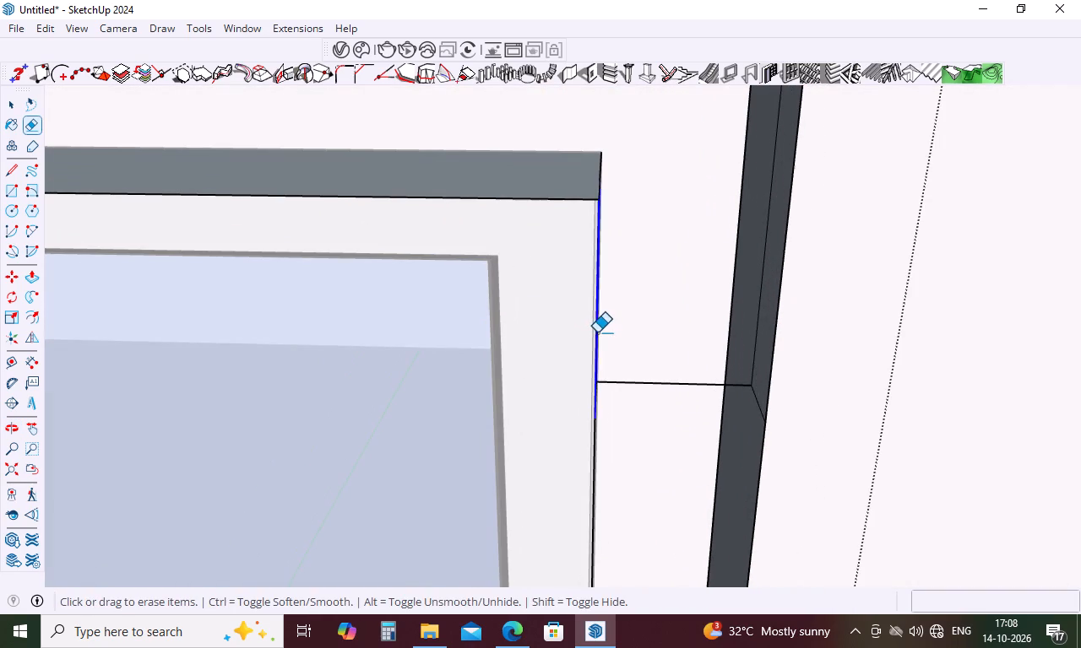
# Erase the notch's leftover top lines and the vertical line standing off the grey edge face near the window's upper corner.
pyautogui.moveTo(615, 330); pyautogui.dragTo(688, 266, button='middle')
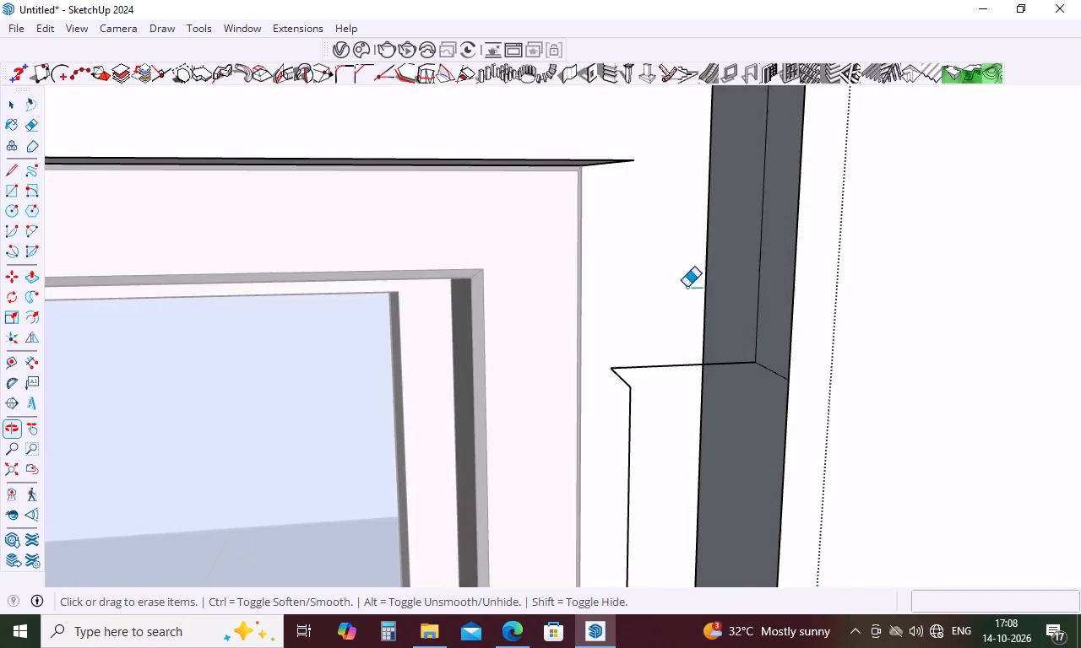
pyautogui.moveTo(627, 376); pyautogui.dragTo(621, 391)
pyautogui.moveTo(654, 362); pyautogui.dragTo(654, 372)
pyautogui.scroll(-7, 733, 336)
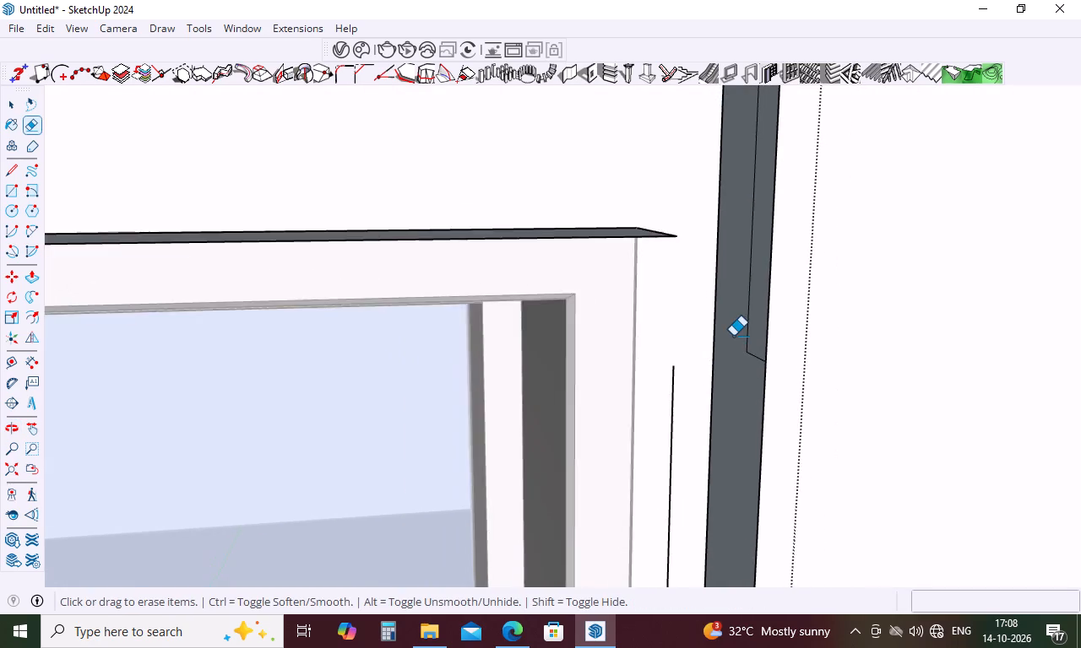
pyautogui.scroll(-16, 733, 336)
pyautogui.scroll(-6, 733, 336)
pyautogui.moveTo(550, 386); pyautogui.dragTo(514, 351, button='middle')
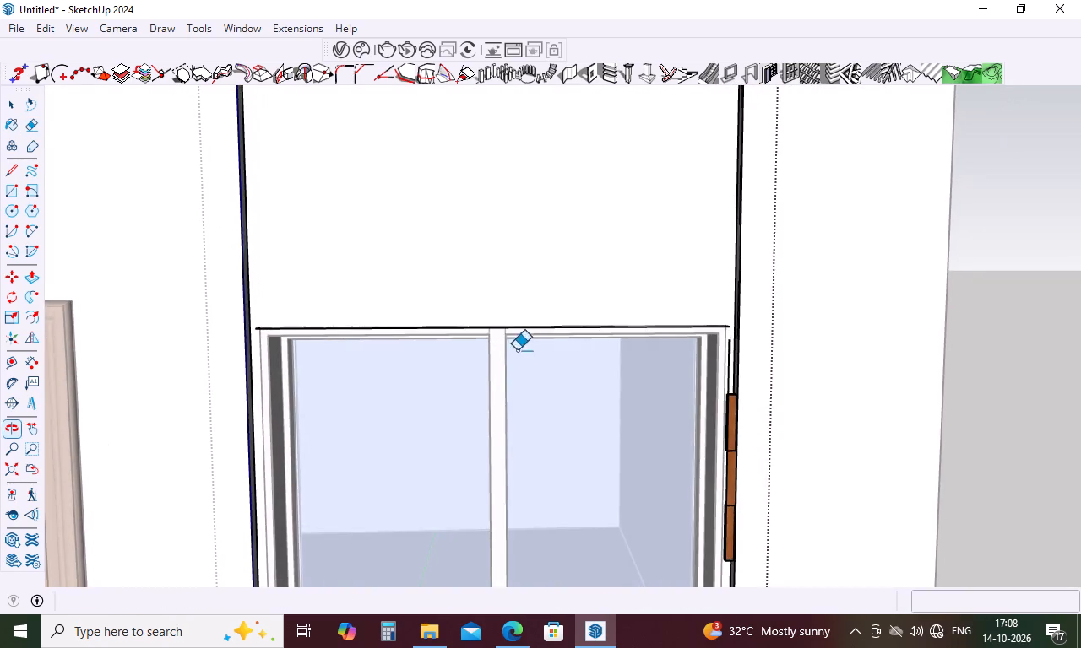
pyautogui.scroll(16, 717, 386)
pyautogui.click(742, 348)
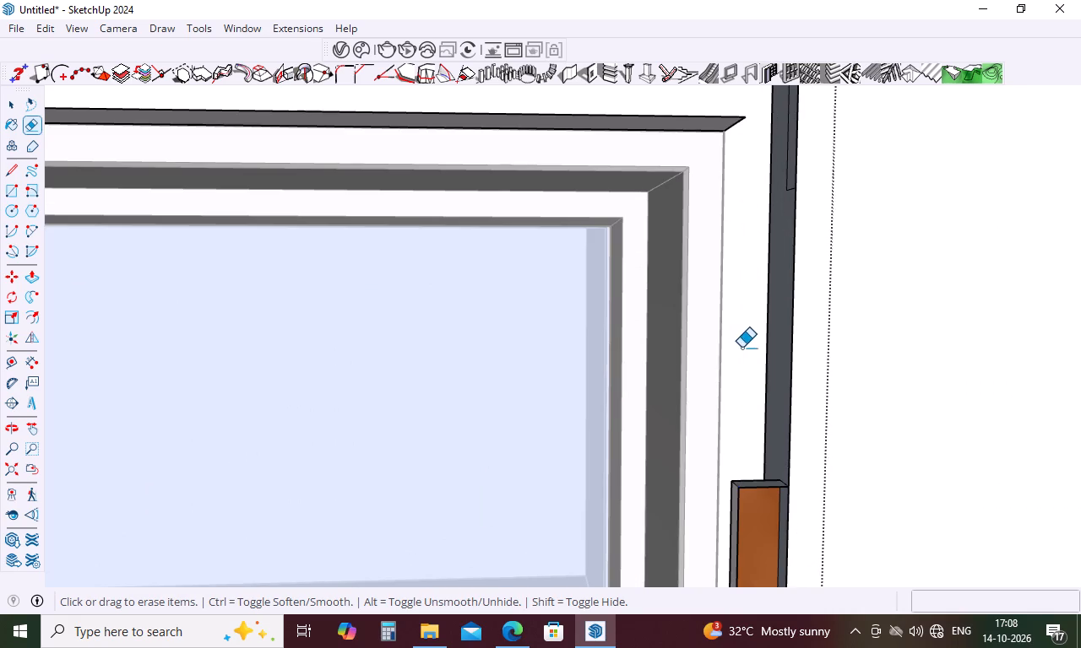
# Erase the inner vertical line and slanted bottom line of the notch outline on the edge face at the window's upper corner.
pyautogui.scroll(-6, 741, 348)
pyautogui.scroll(1, 762, 343)
pyautogui.moveTo(762, 343); pyautogui.dragTo(828, 370, button='middle')
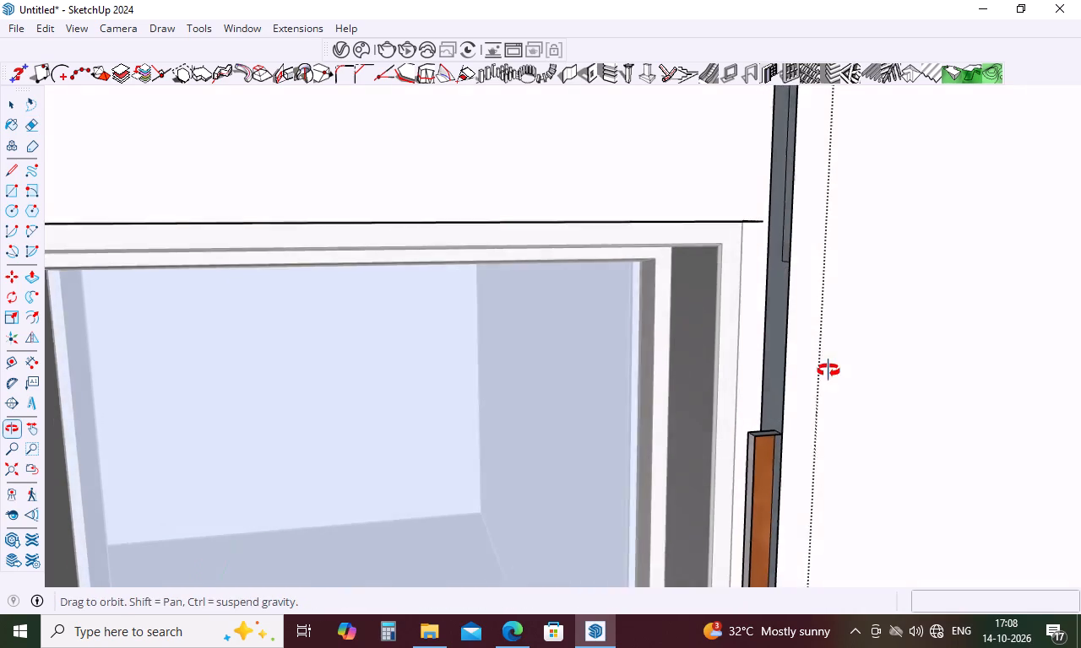
pyautogui.moveTo(828, 370); pyautogui.dragTo(839, 370, button='middle')
pyautogui.scroll(10, 790, 169)
pyautogui.click(796, 159)
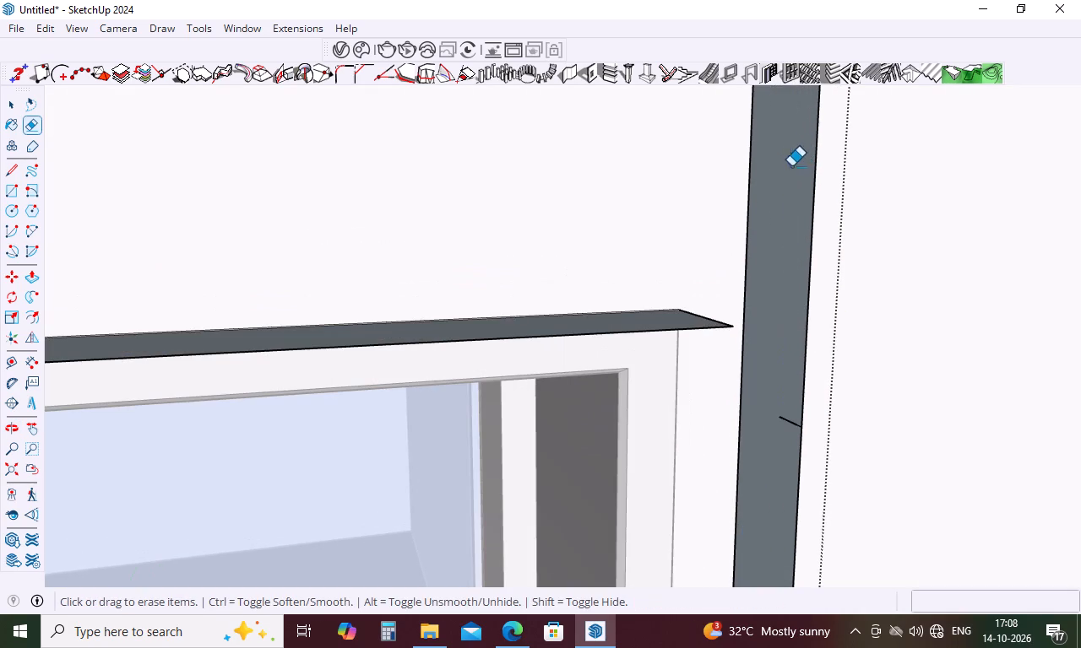
pyautogui.click(787, 418)
# Erase the uppermost notch outline on the grey edge face: its inner vertical line, top line and bottom line.
pyautogui.scroll(-7, 778, 445)
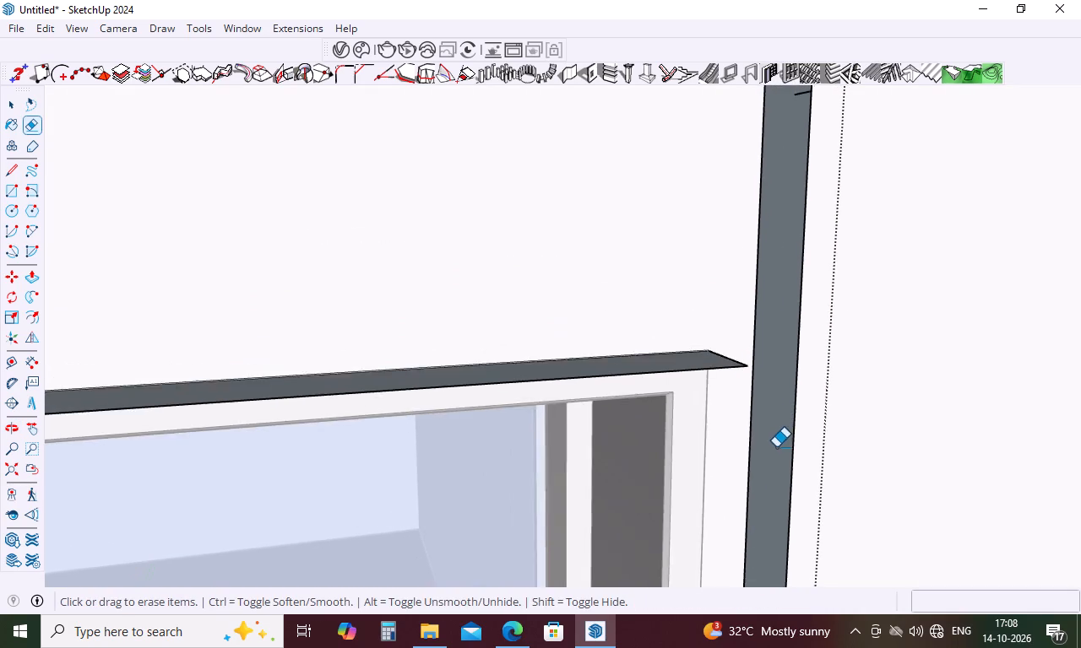
pyautogui.scroll(-8, 776, 447)
pyautogui.scroll(-10, 788, 370)
pyautogui.scroll(-4, 809, 254)
pyautogui.scroll(16, 791, 160)
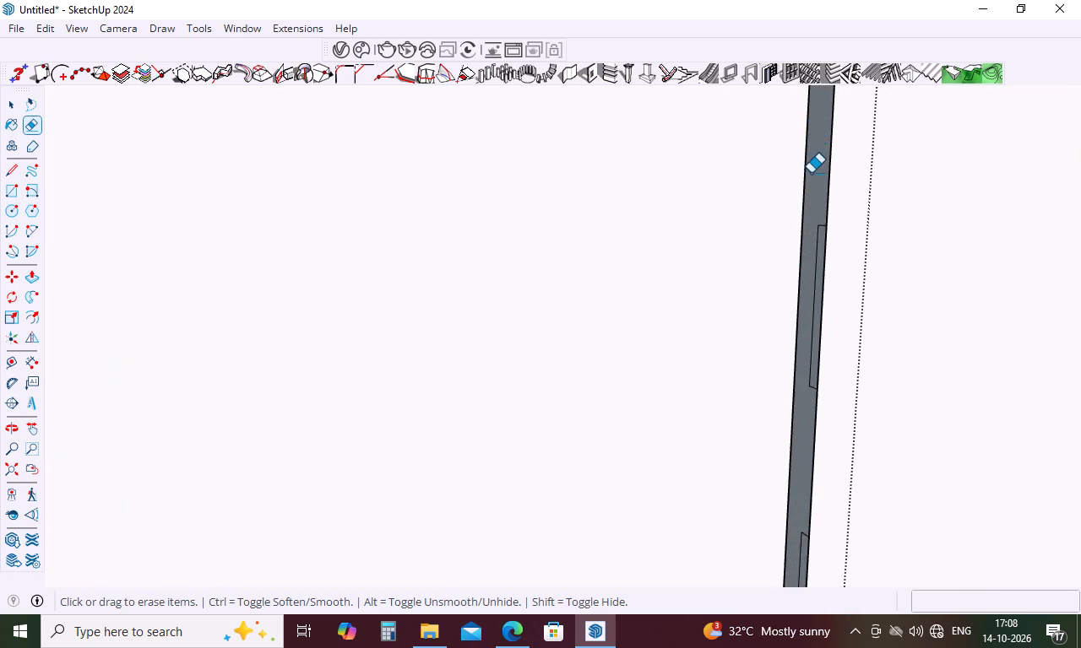
pyautogui.scroll(3, 811, 173)
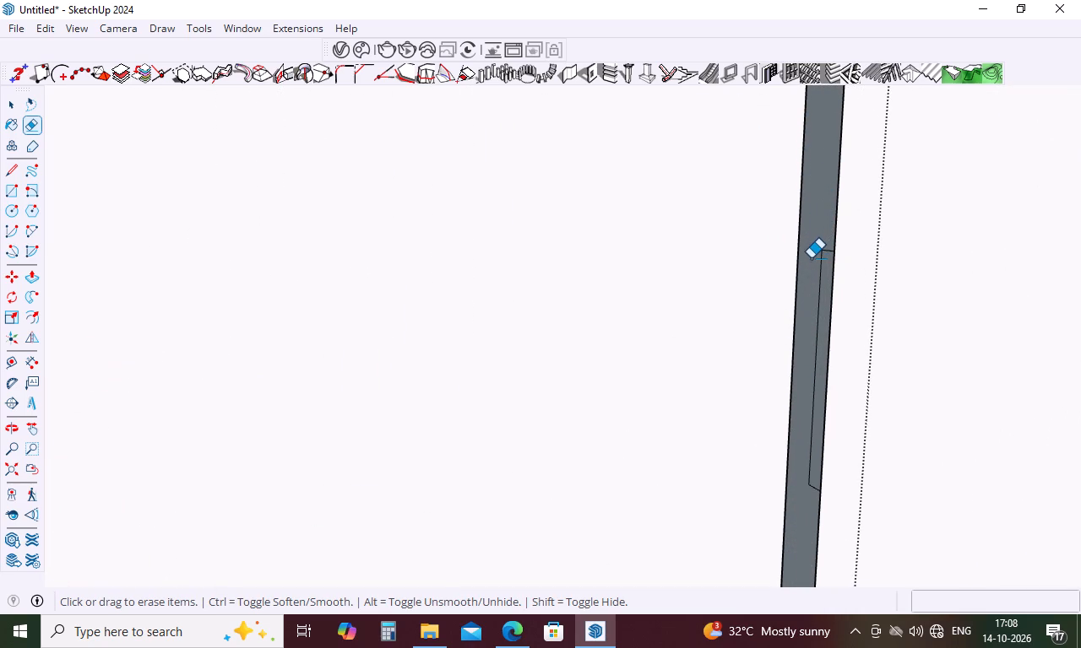
pyautogui.scroll(5, 826, 316)
pyautogui.moveTo(822, 266); pyautogui.dragTo(815, 256)
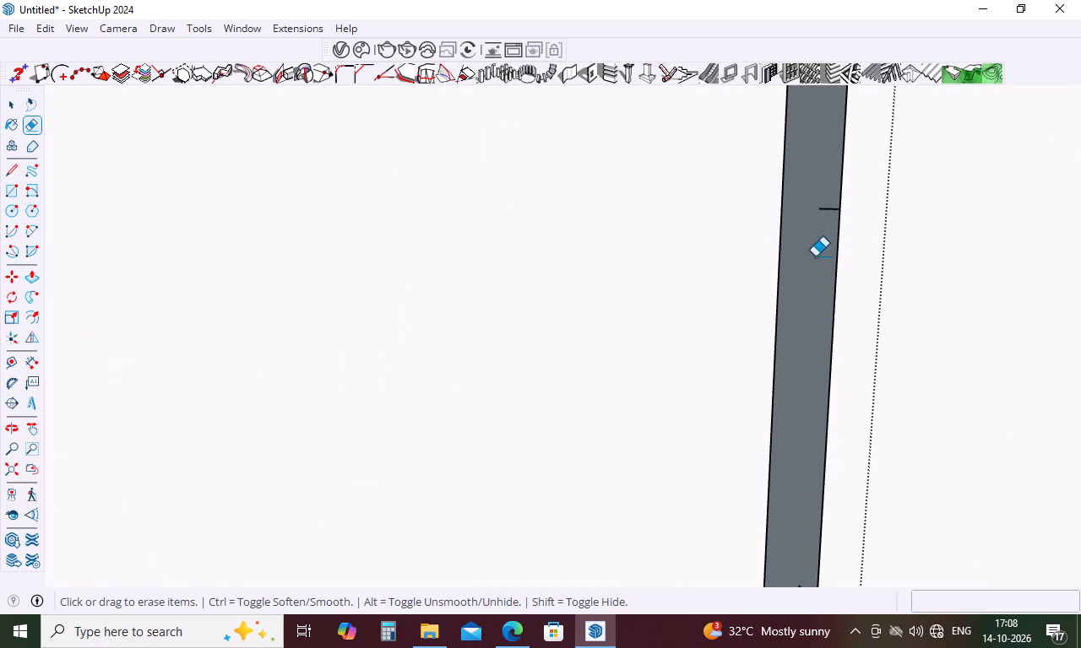
pyautogui.moveTo(819, 202); pyautogui.dragTo(822, 218)
pyautogui.scroll(-11, 829, 202)
pyautogui.scroll(5, 811, 375)
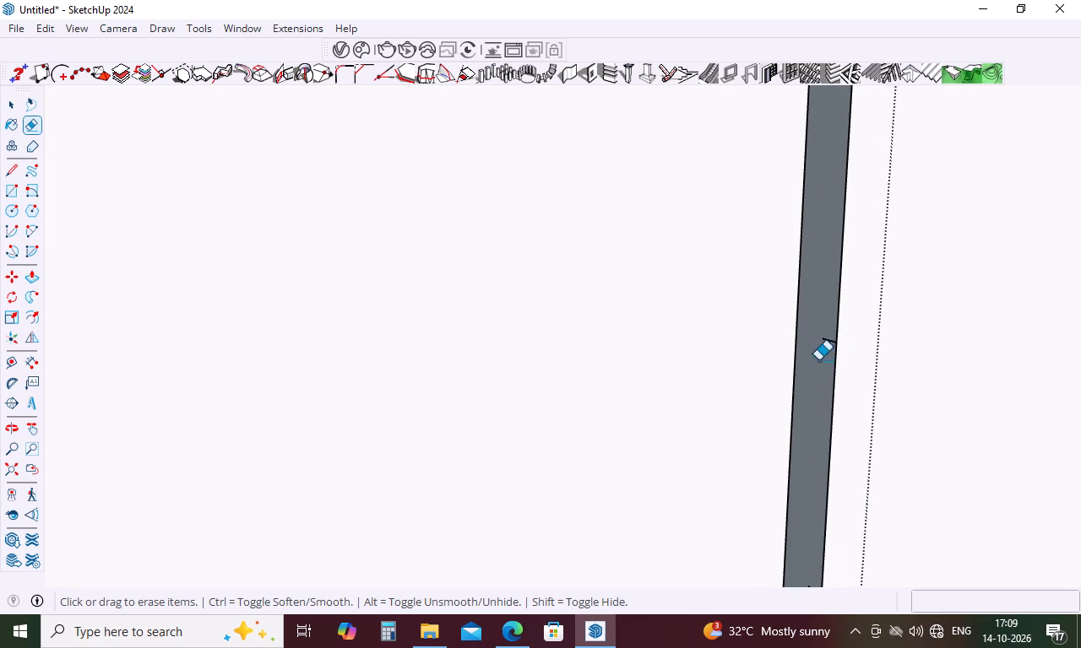
pyautogui.scroll(6, 818, 360)
pyautogui.click(819, 349)
# Erase the remaining full notch outline on the edge face above the window, including its bottom, inner vertical and top lines.
pyautogui.scroll(-8, 820, 325)
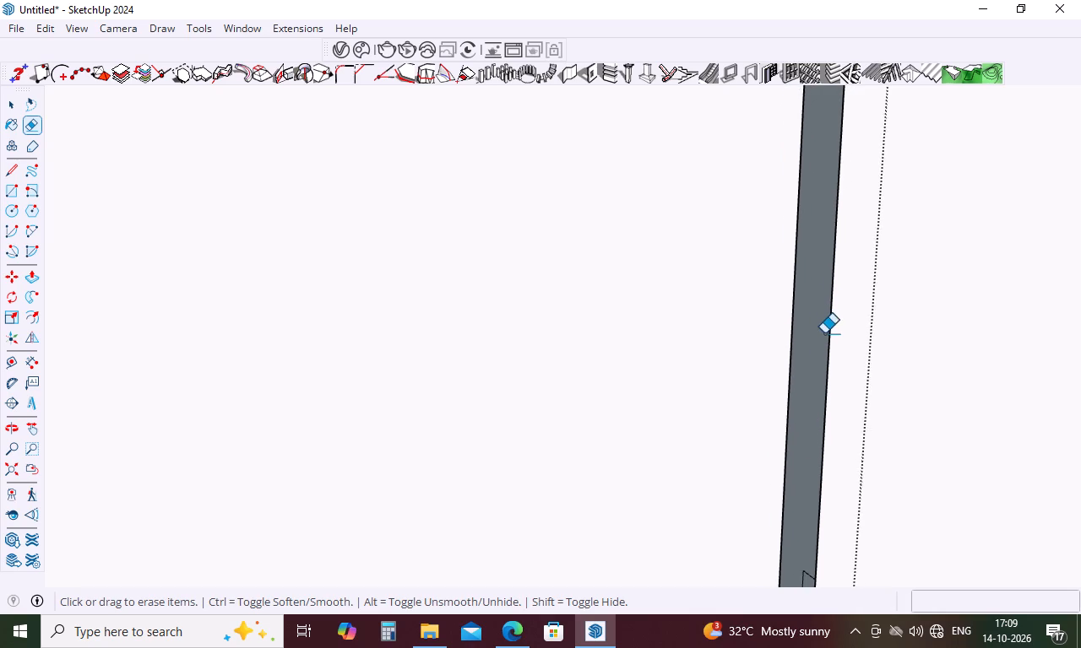
pyautogui.scroll(-15, 824, 333)
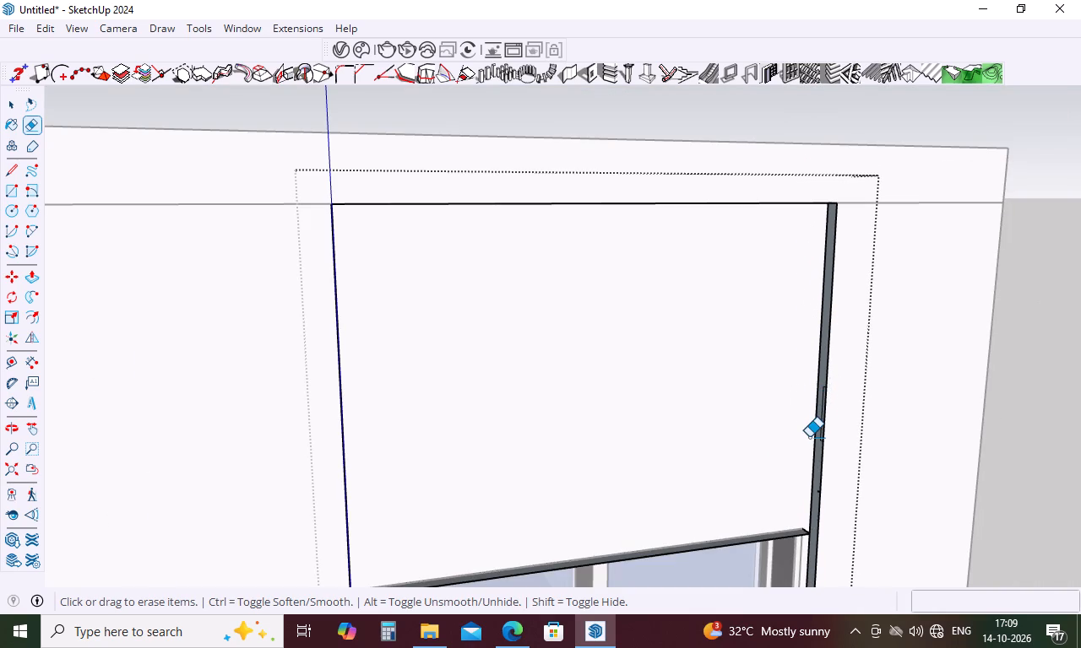
pyautogui.scroll(13, 817, 450)
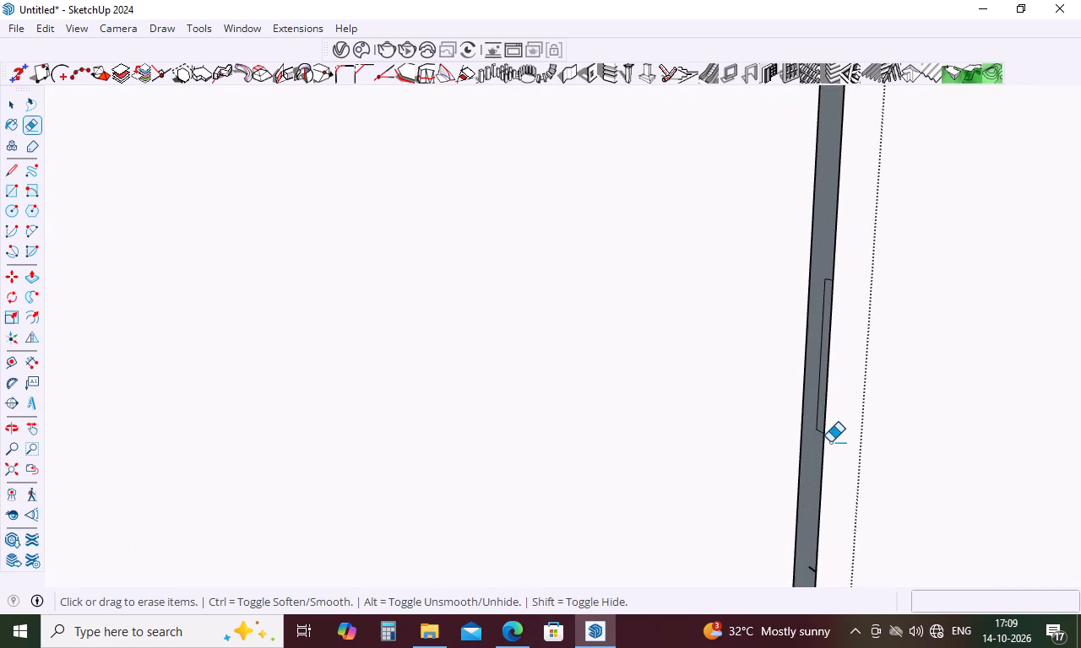
pyautogui.scroll(8, 830, 442)
pyautogui.click(811, 426)
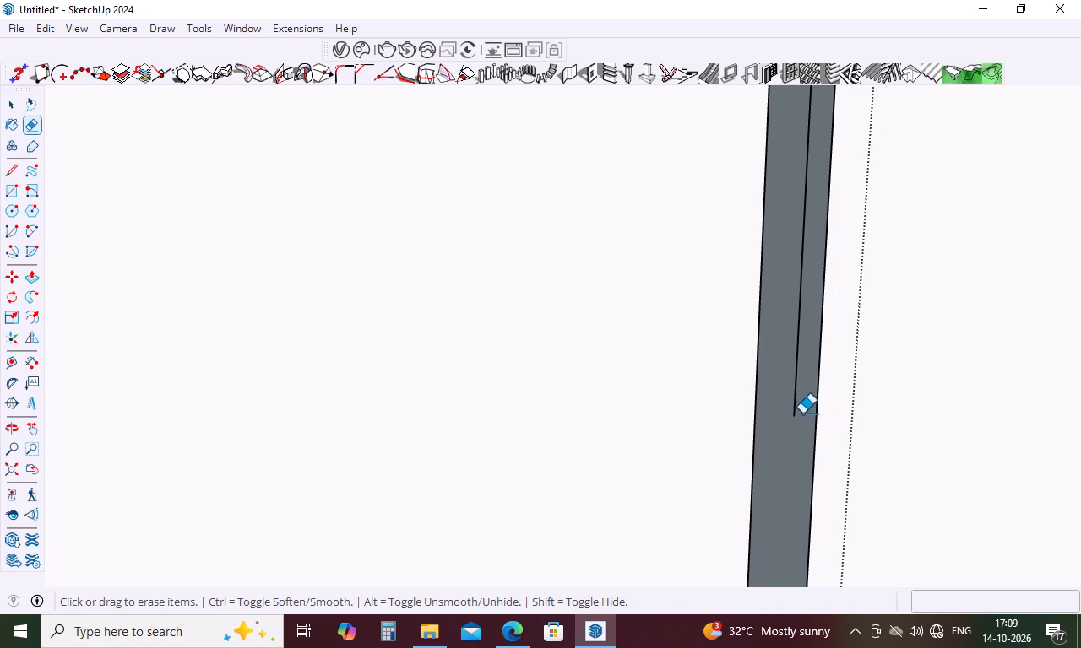
pyautogui.click(801, 321)
pyautogui.scroll(-5, 799, 393)
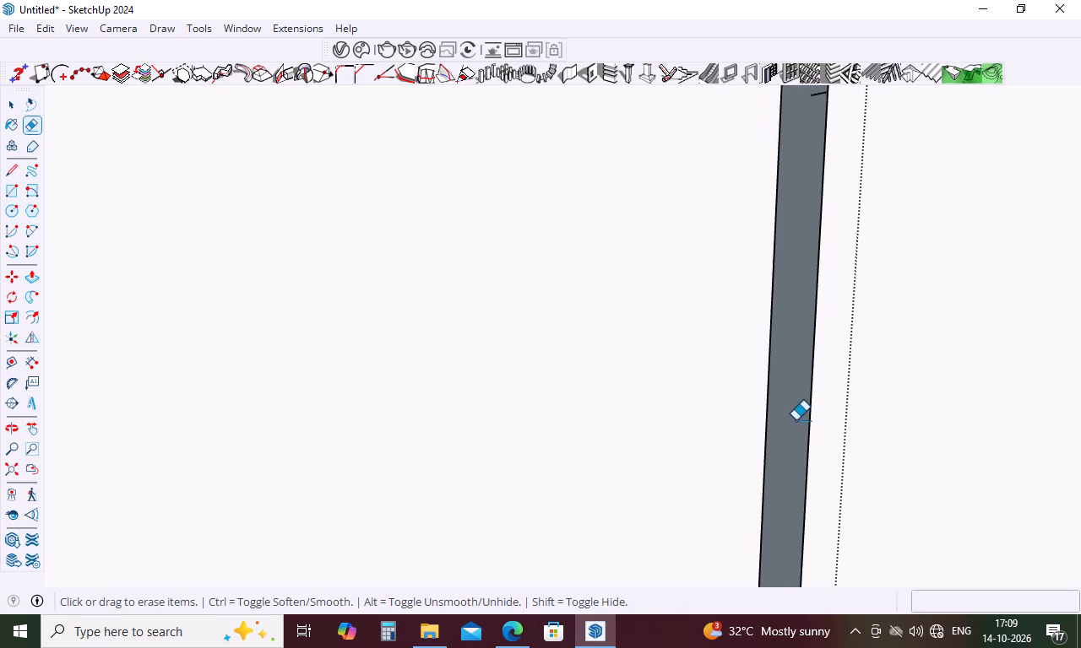
pyautogui.scroll(-5, 796, 415)
pyautogui.scroll(11, 798, 249)
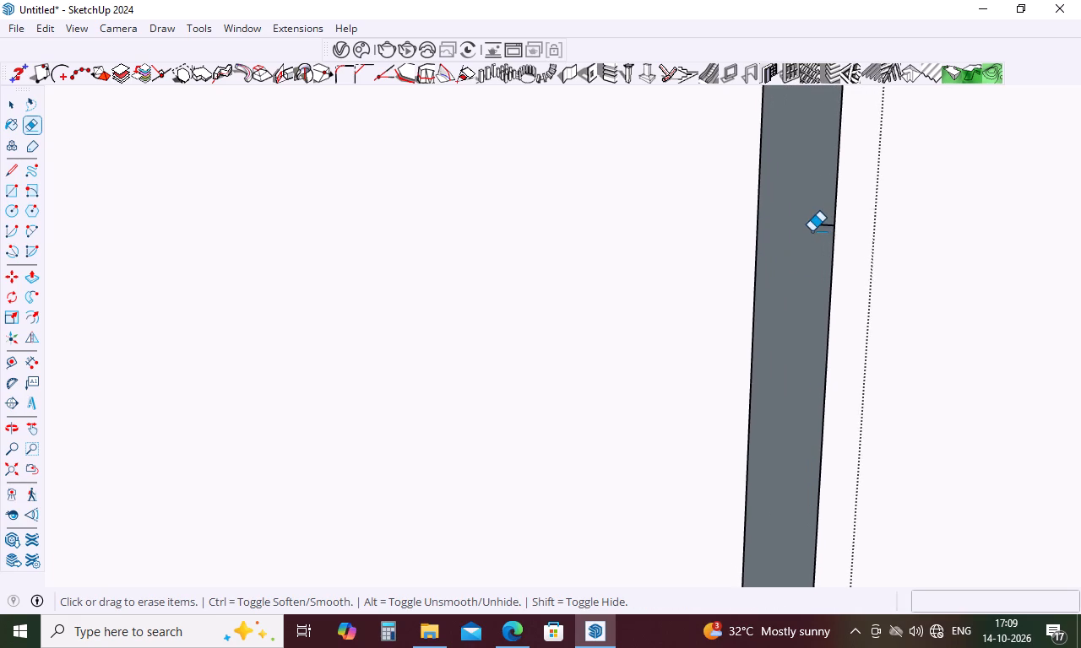
pyautogui.scroll(4, 815, 229)
pyautogui.click(825, 224)
# Erase the short stray line left on the grey edge face just above the window's top ledge.
pyautogui.scroll(-5, 825, 224)
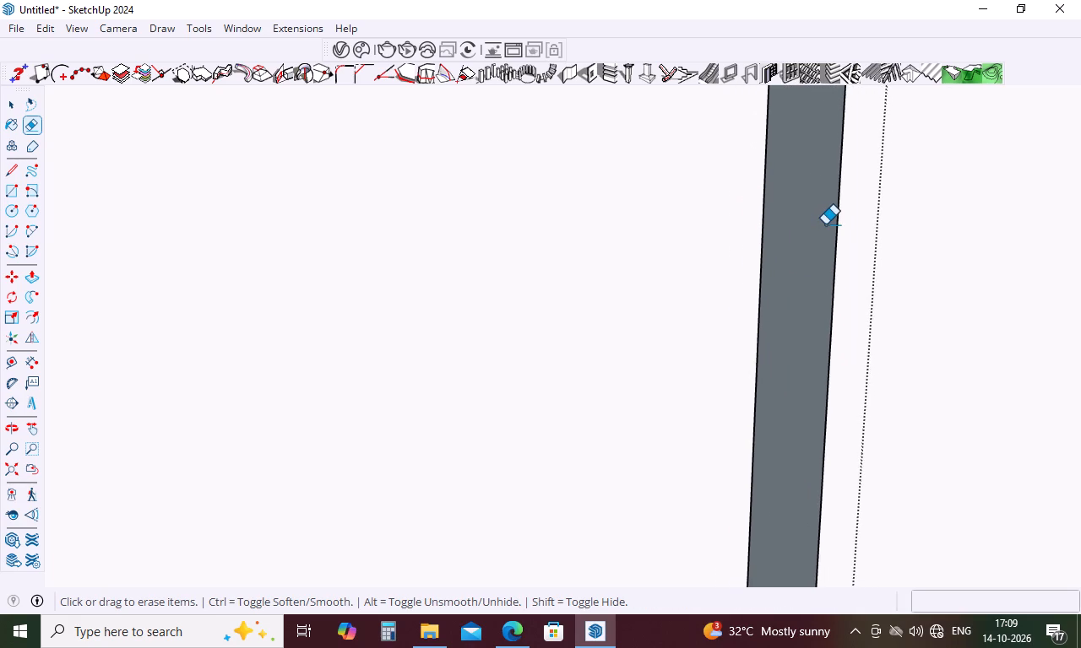
pyautogui.scroll(-20, 825, 224)
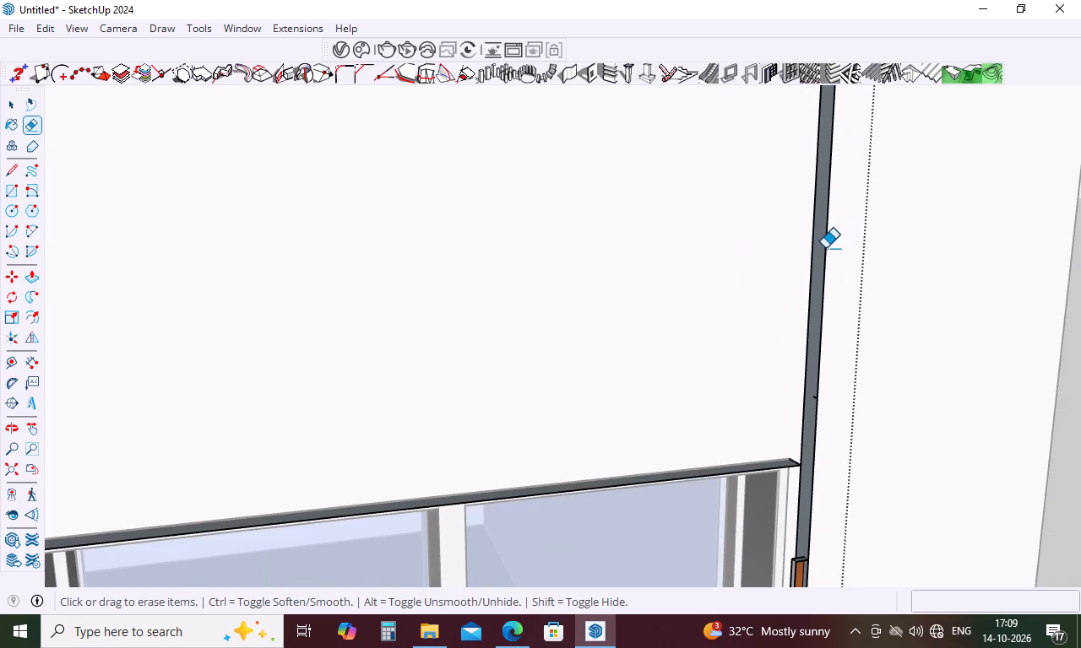
pyautogui.scroll(-9, 825, 248)
pyautogui.scroll(9, 826, 329)
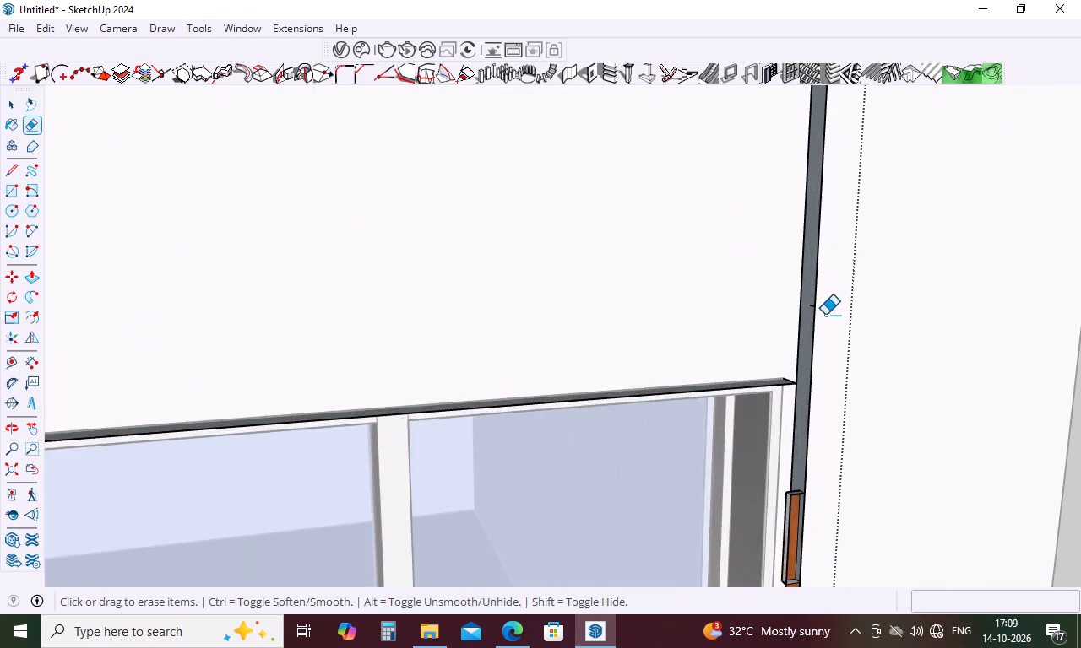
pyautogui.scroll(20, 825, 315)
pyautogui.scroll(1, 825, 315)
pyautogui.click(781, 270)
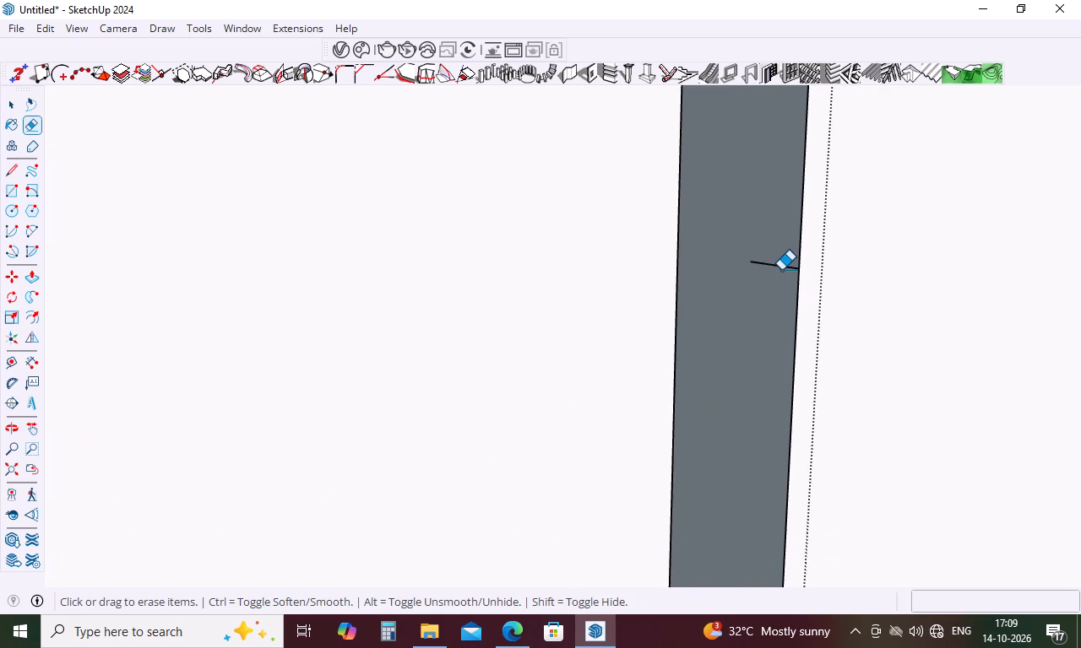
pyautogui.click(780, 263)
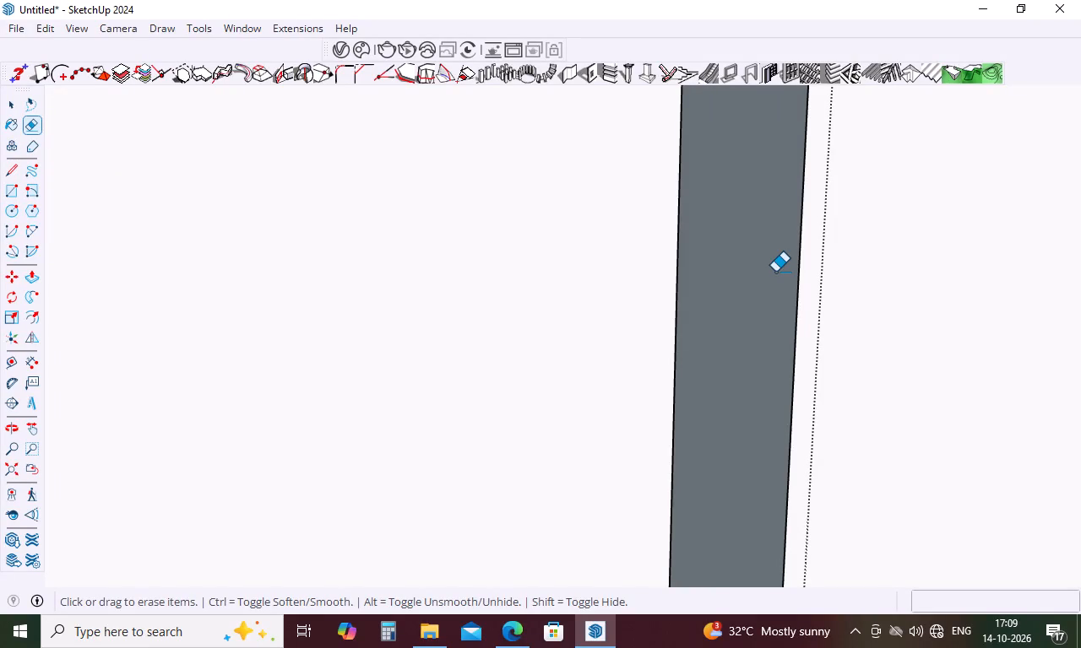
# Erase the highest remaining wood-coloured strip beside the window, with its top edges, side edges and freestanding vertical line.
pyautogui.scroll(-20, 775, 272)
pyautogui.scroll(-5, 775, 272)
pyautogui.scroll(16, 764, 483)
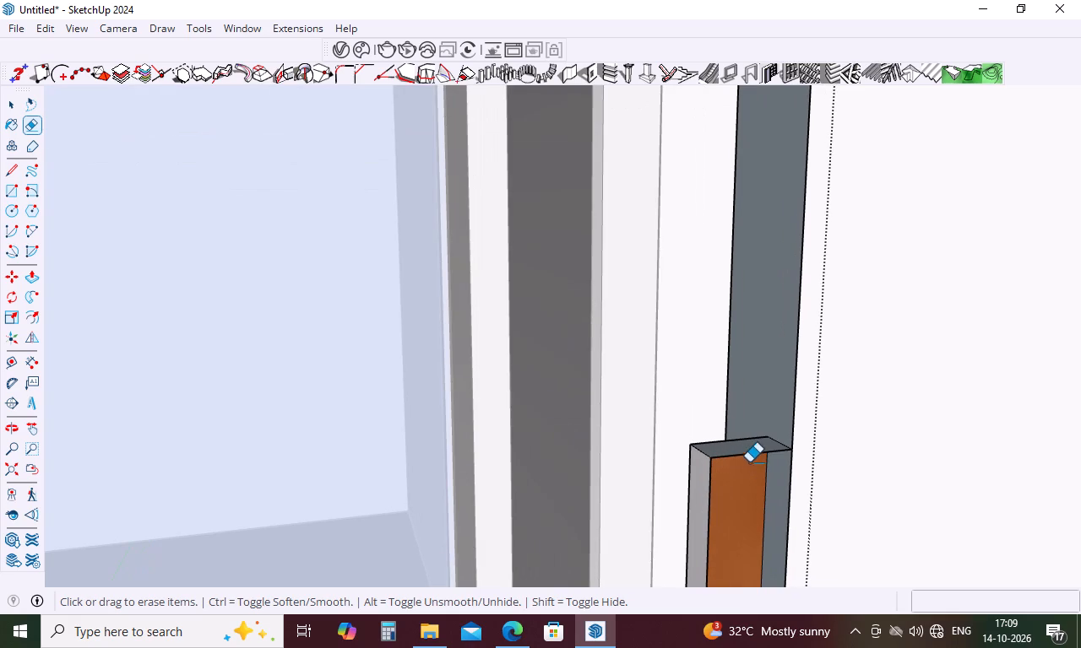
pyautogui.click(747, 457)
pyautogui.moveTo(747, 454); pyautogui.dragTo(747, 465)
pyautogui.moveTo(759, 439); pyautogui.dragTo(747, 445)
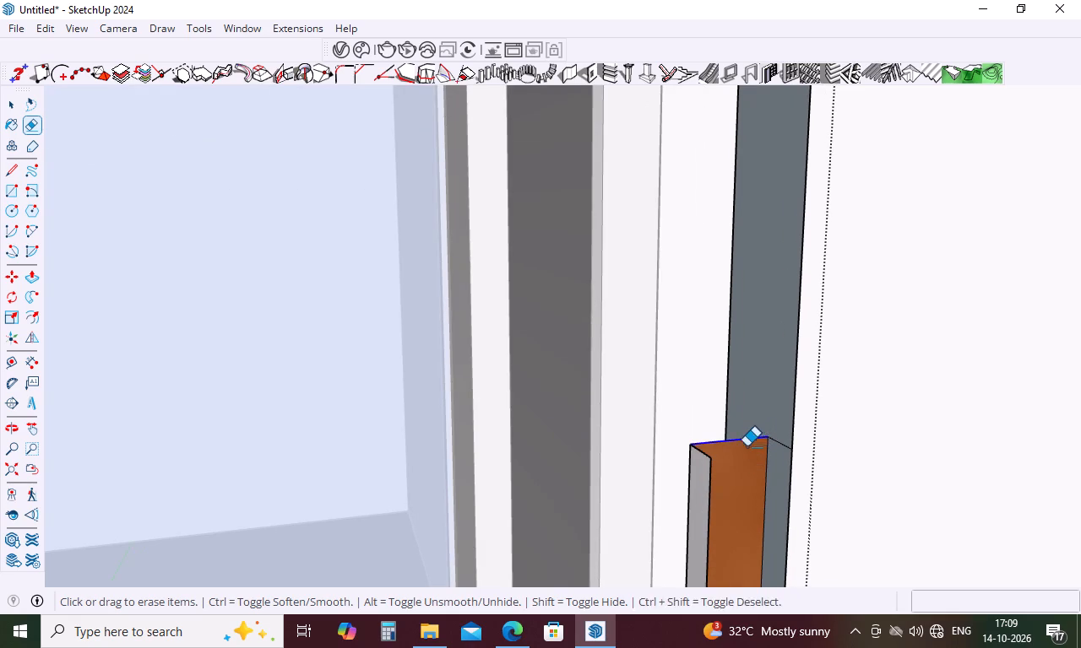
pyautogui.click(705, 457)
pyautogui.moveTo(716, 465); pyautogui.dragTo(703, 474)
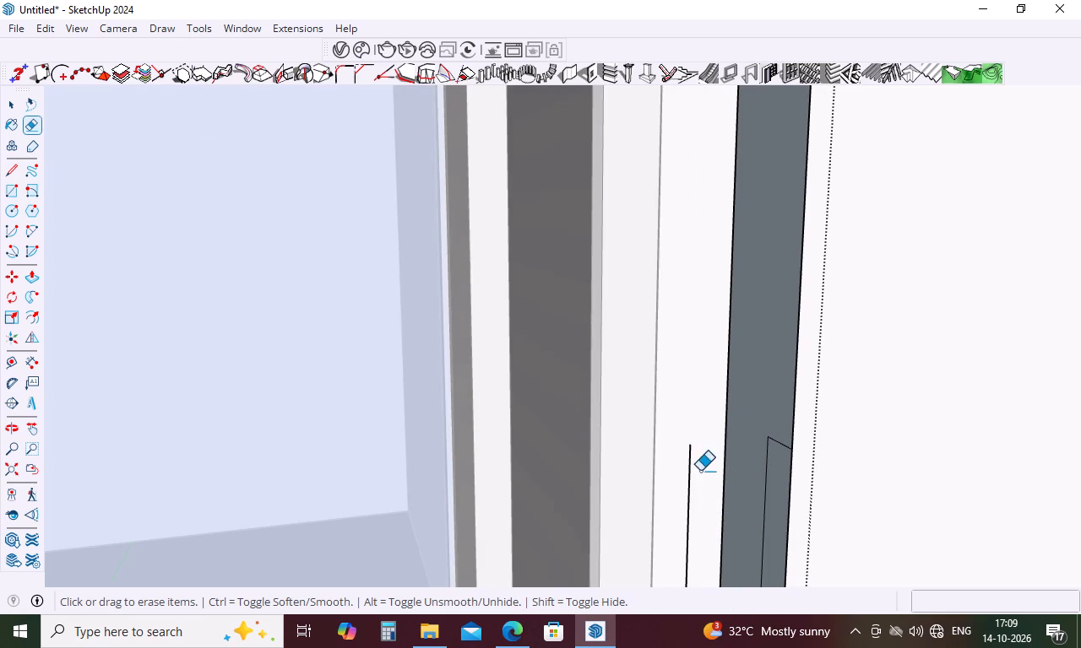
pyautogui.moveTo(697, 454); pyautogui.dragTo(684, 461)
# Erase that notch's slanted top line and inner vertical line left on the grey edge face.
pyautogui.click(780, 444)
pyautogui.moveTo(773, 453); pyautogui.dragTo(766, 458)
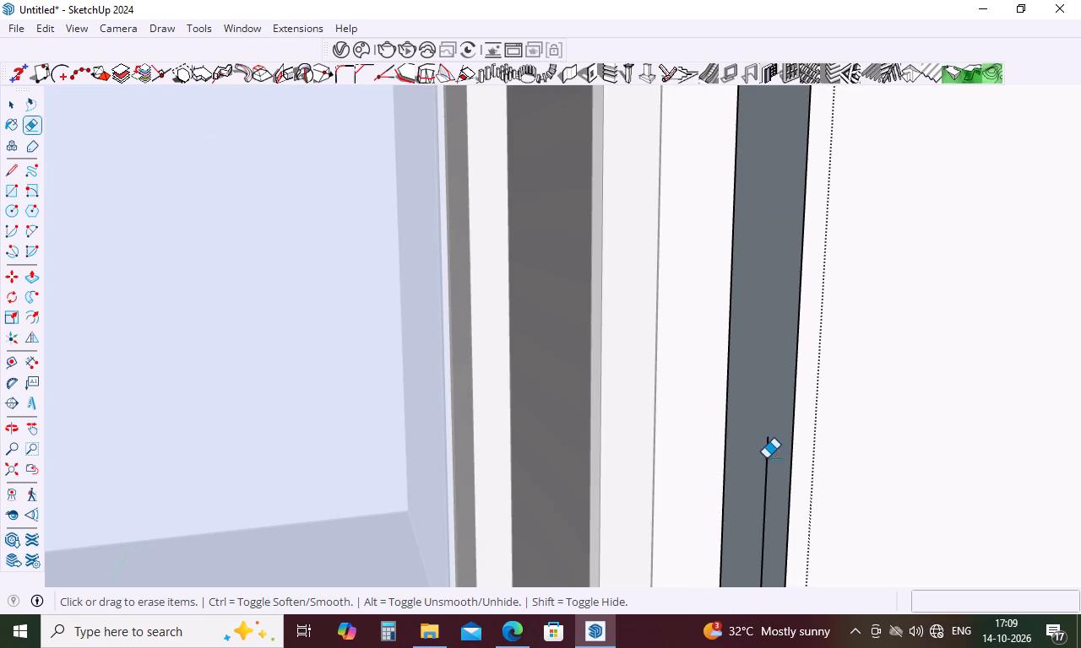
pyautogui.moveTo(766, 458); pyautogui.dragTo(763, 460)
pyautogui.scroll(-17, 758, 375)
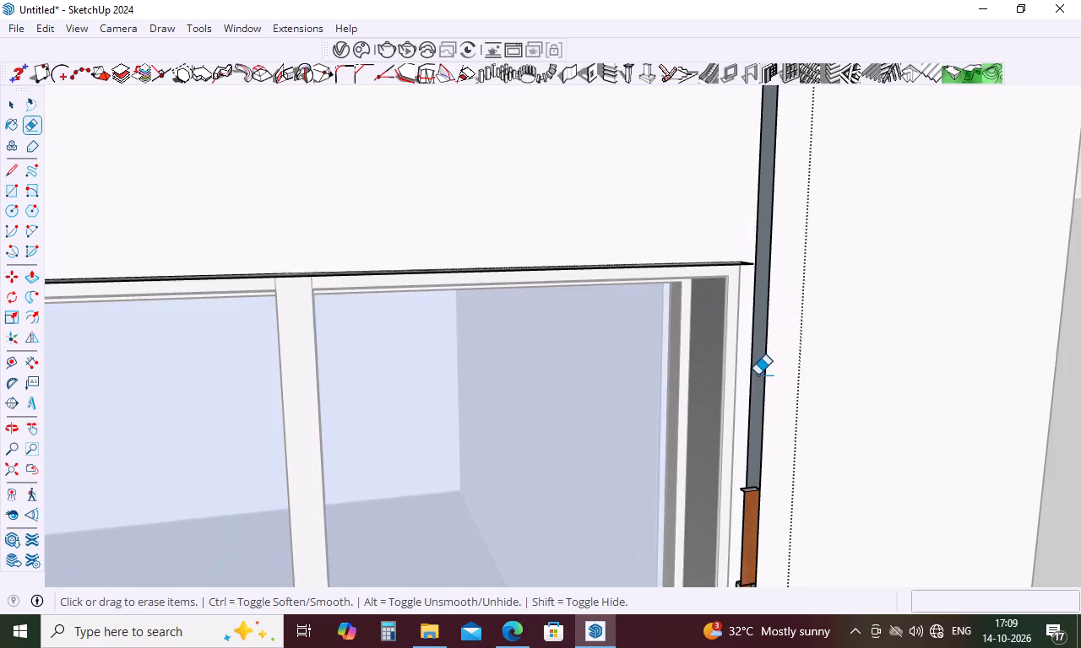
pyautogui.scroll(-12, 758, 375)
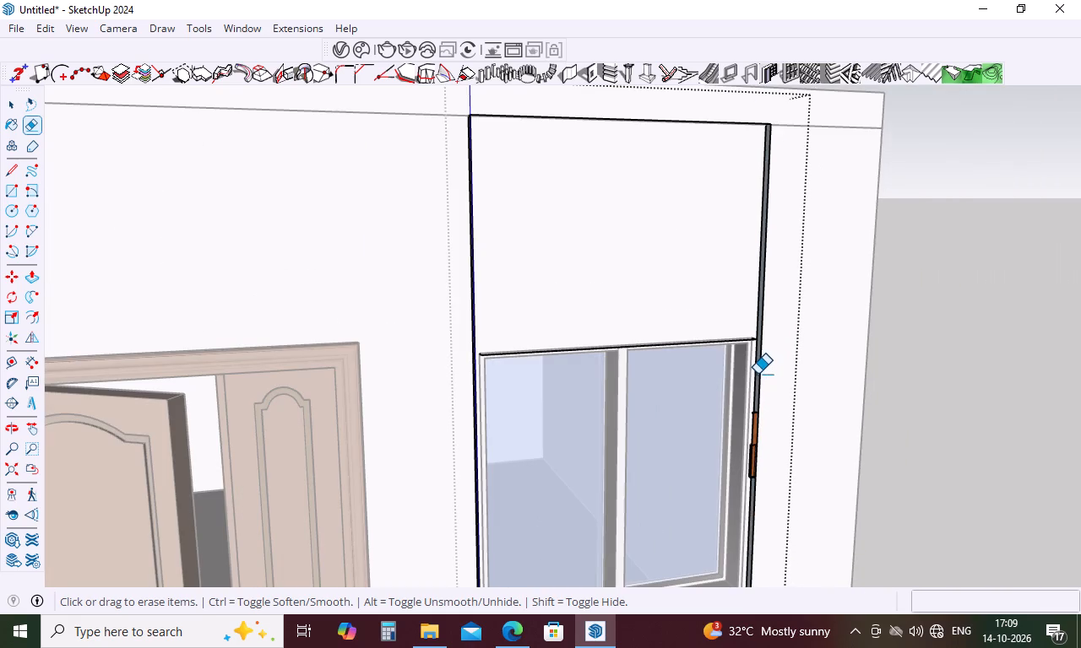
# Erase the upper wood-coloured strip beside the window, with its vertical edge and the slanted top edges left on the grey edge face.
pyautogui.scroll(-4, 758, 374)
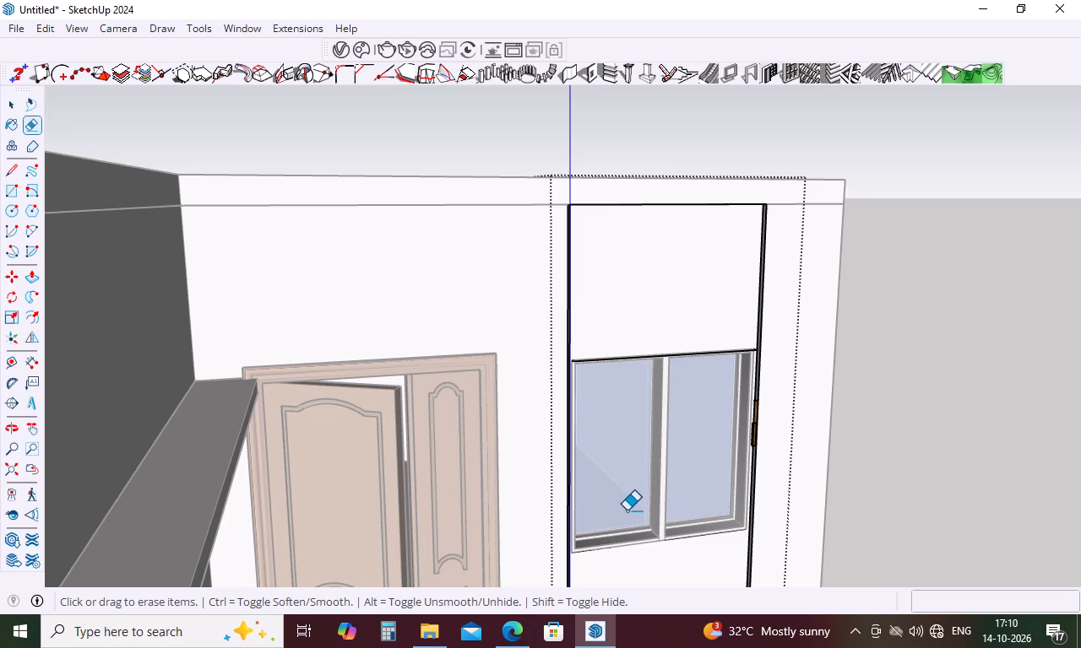
pyautogui.scroll(5, 627, 515)
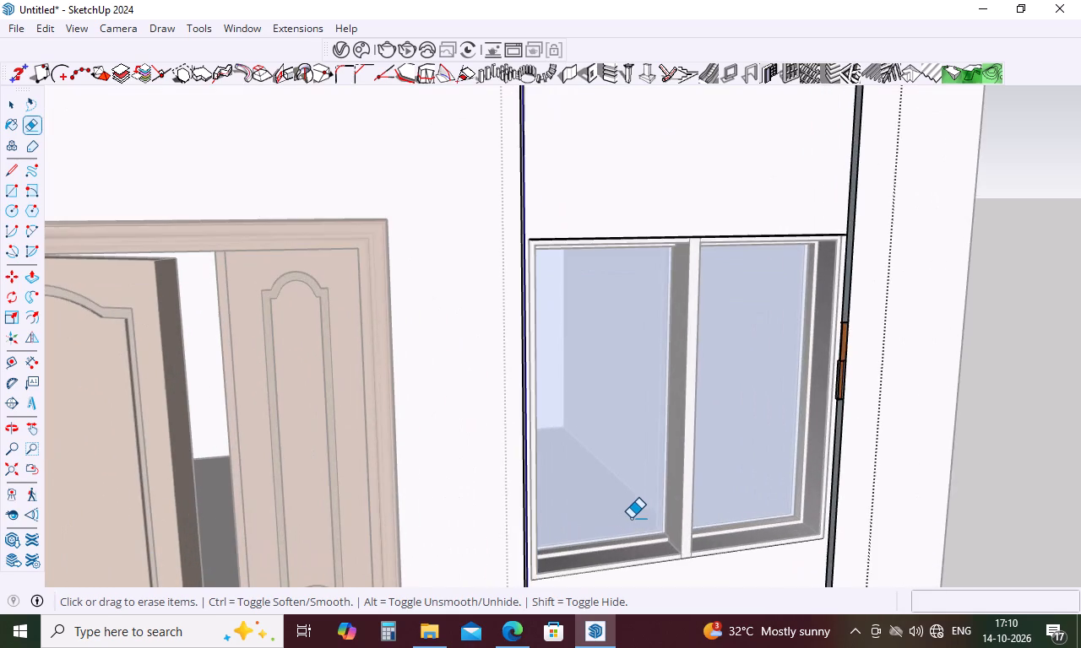
pyautogui.moveTo(670, 515); pyautogui.dragTo(780, 513, button='middle')
pyautogui.scroll(7, 804, 351)
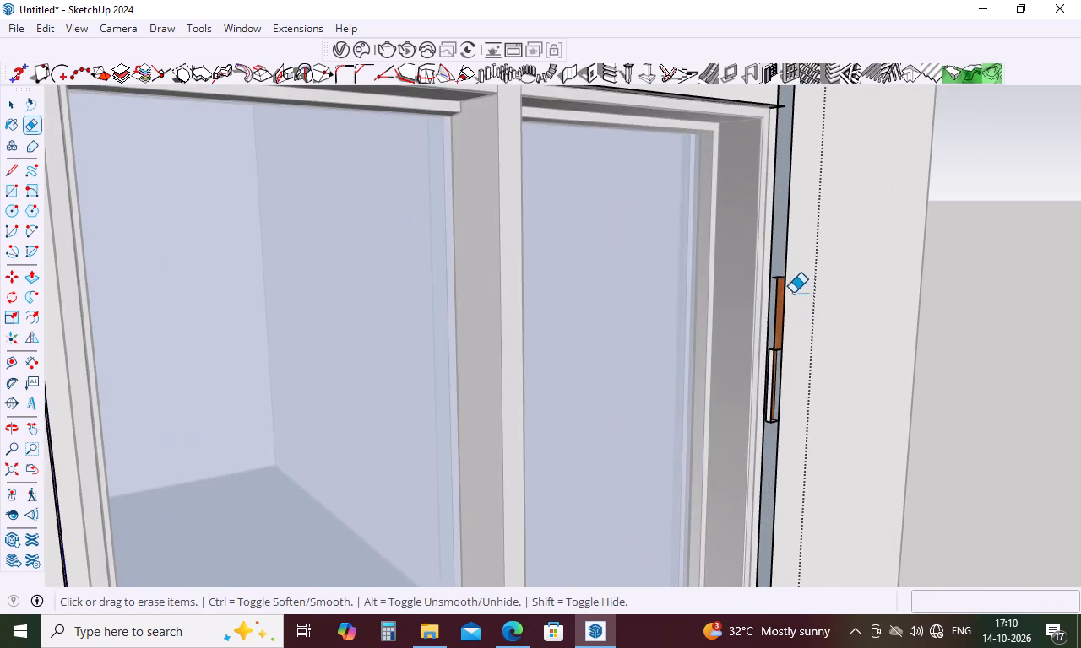
pyautogui.scroll(18, 793, 291)
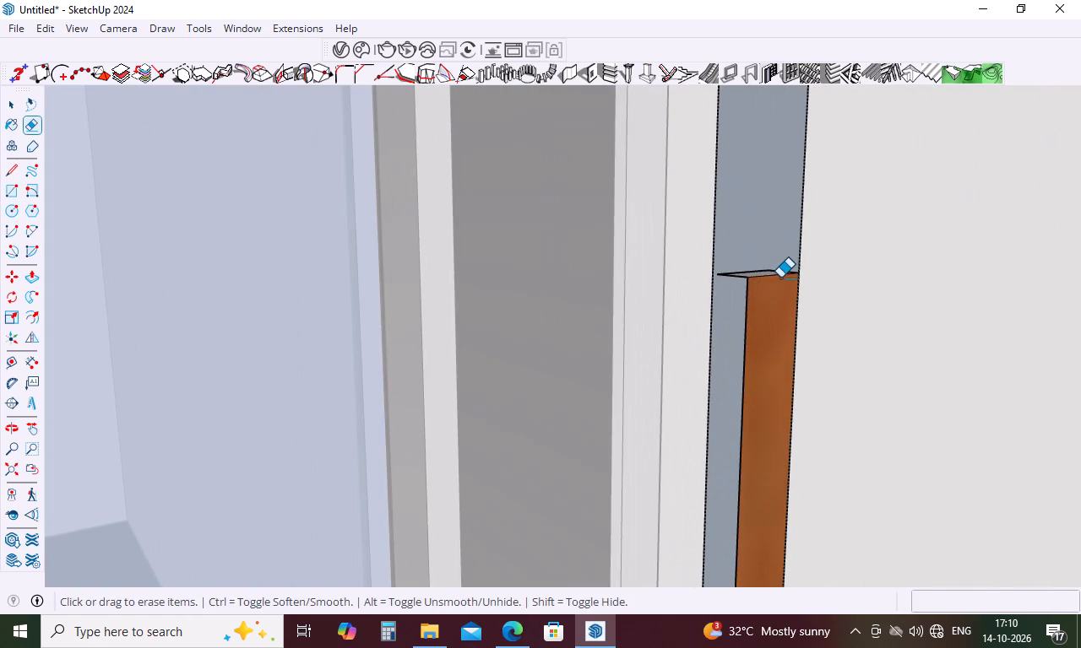
pyautogui.click(768, 279)
pyautogui.moveTo(755, 281); pyautogui.dragTo(746, 284)
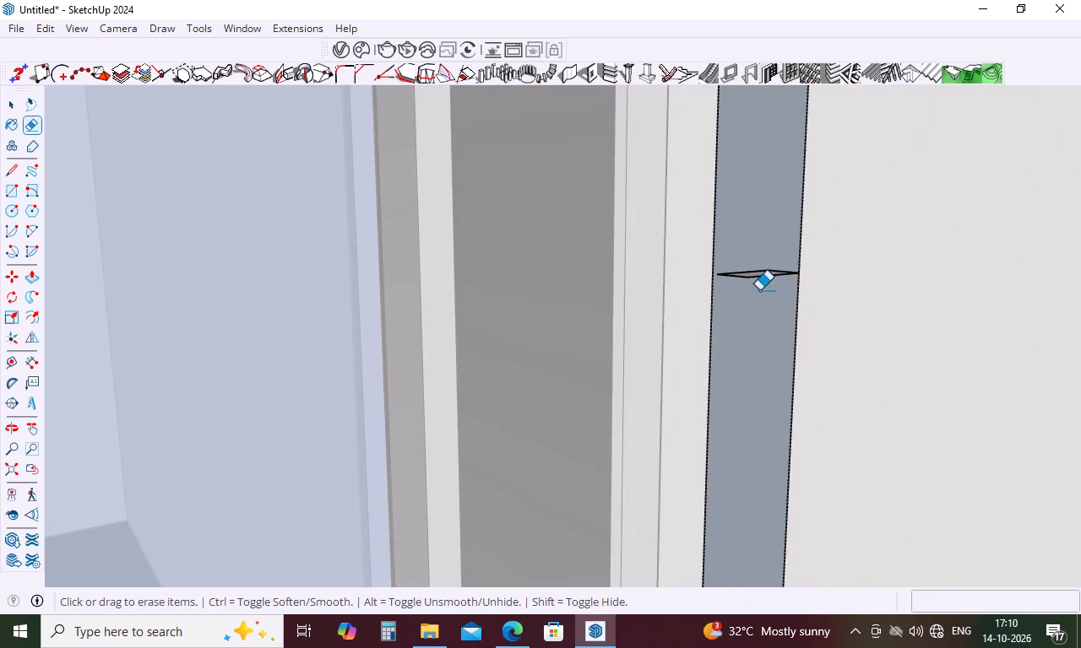
pyautogui.moveTo(750, 276); pyautogui.dragTo(746, 288)
pyautogui.click(746, 273)
pyautogui.click(782, 271)
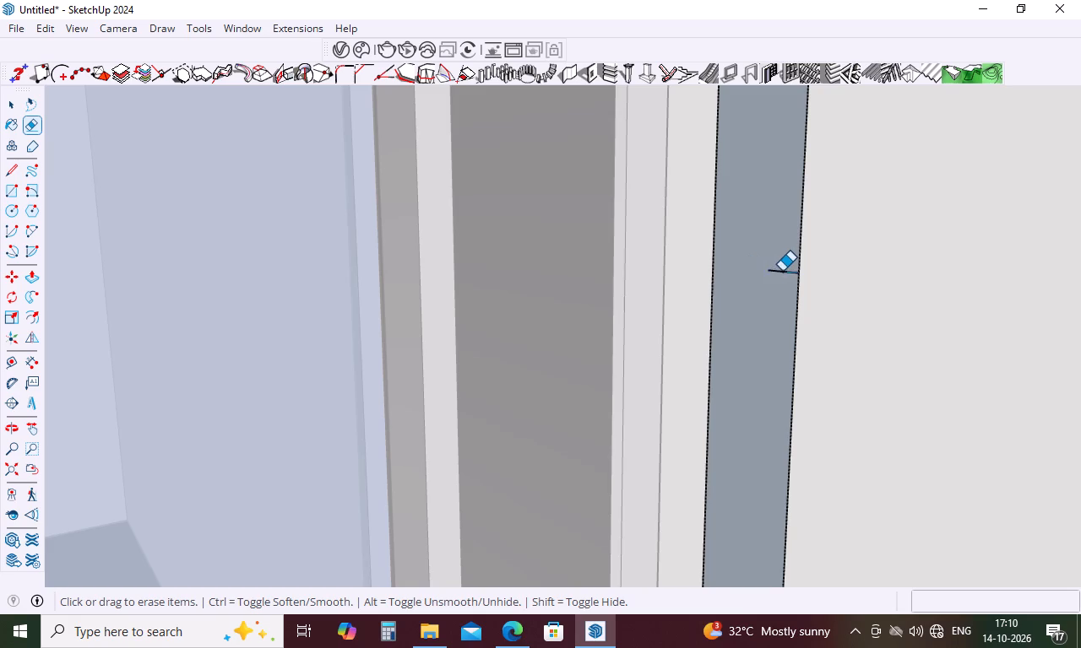
# Erase the lower wood-coloured strip beside the window, with its notch's top edges, vertical edges and freestanding vertical line.
pyautogui.scroll(-15, 763, 257)
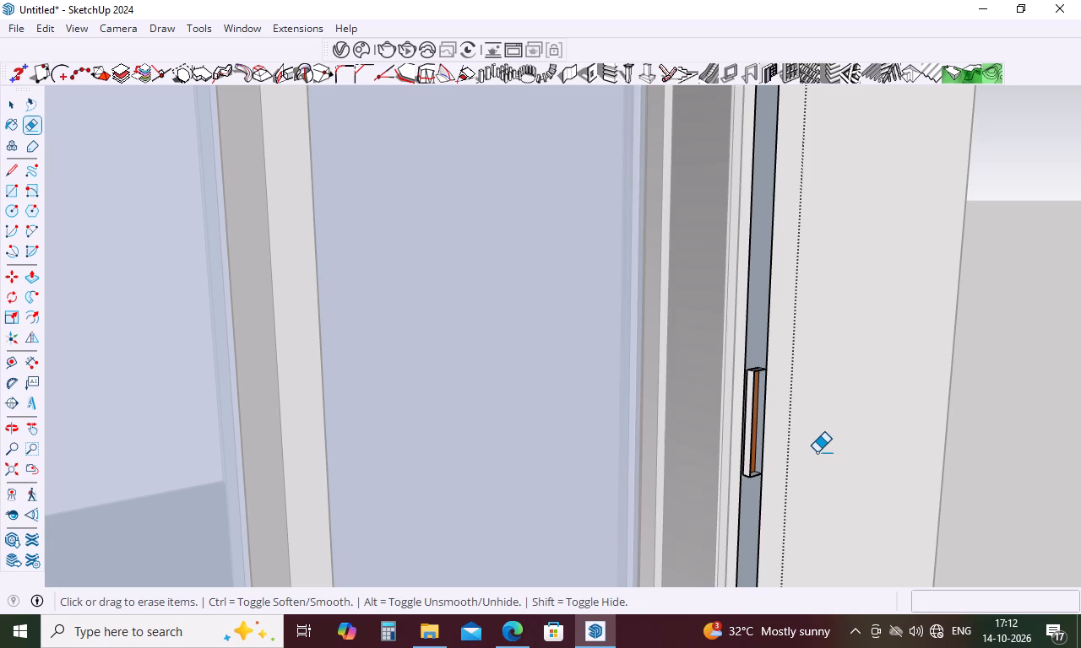
pyautogui.scroll(16, 762, 372)
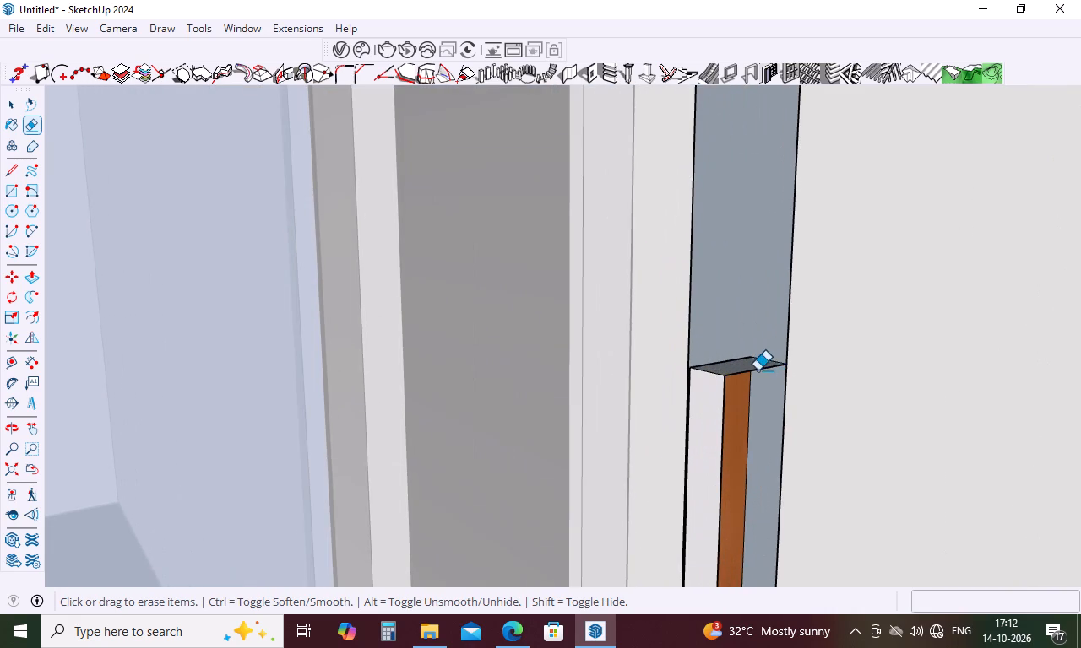
pyautogui.click(758, 370)
pyautogui.click(727, 366)
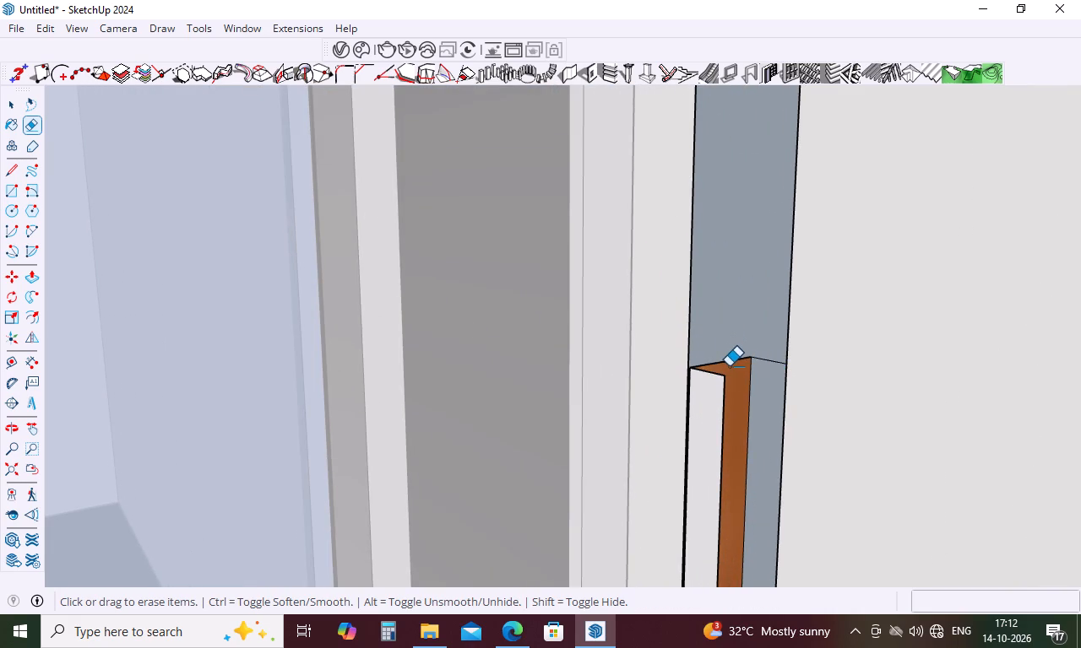
pyautogui.click(732, 362)
pyautogui.click(712, 377)
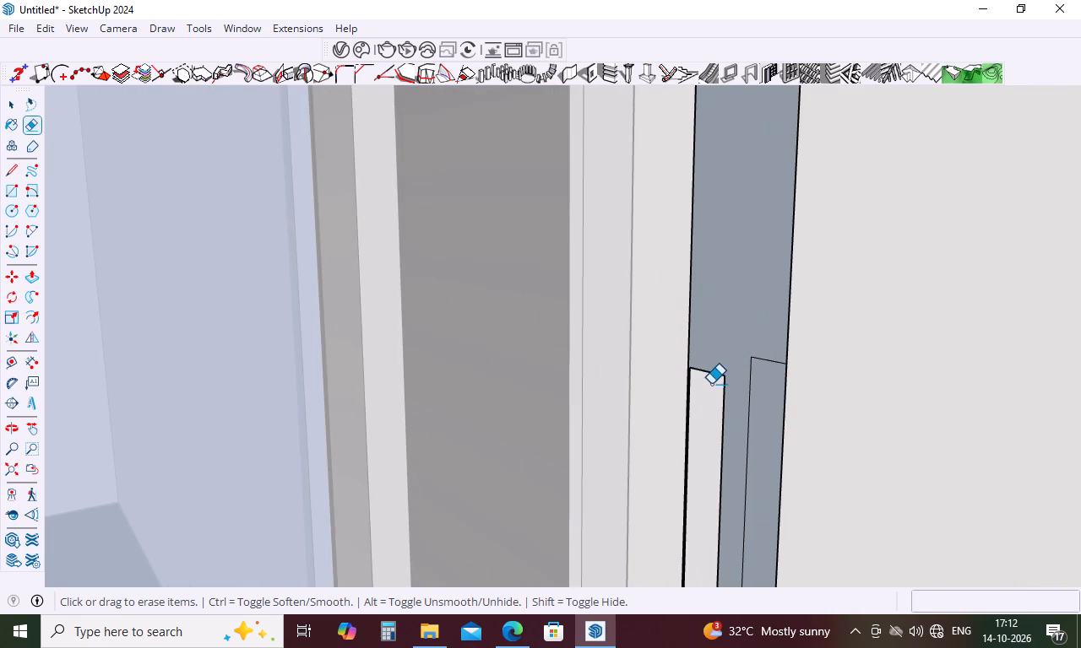
pyautogui.click(720, 379)
pyautogui.click(725, 389)
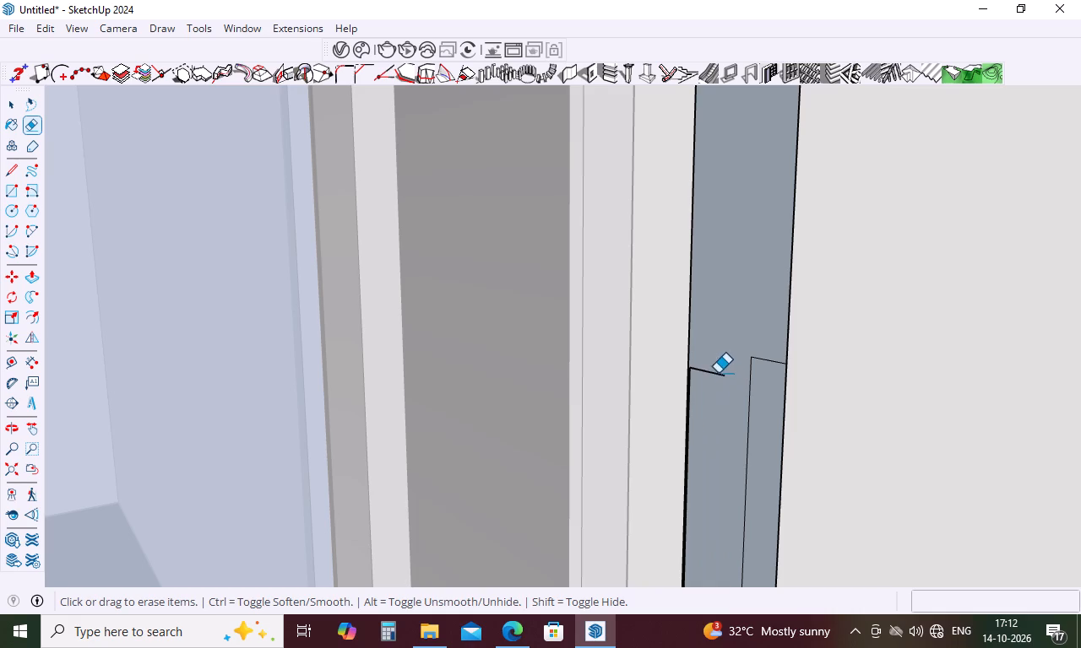
pyautogui.click(718, 370)
pyautogui.click(772, 358)
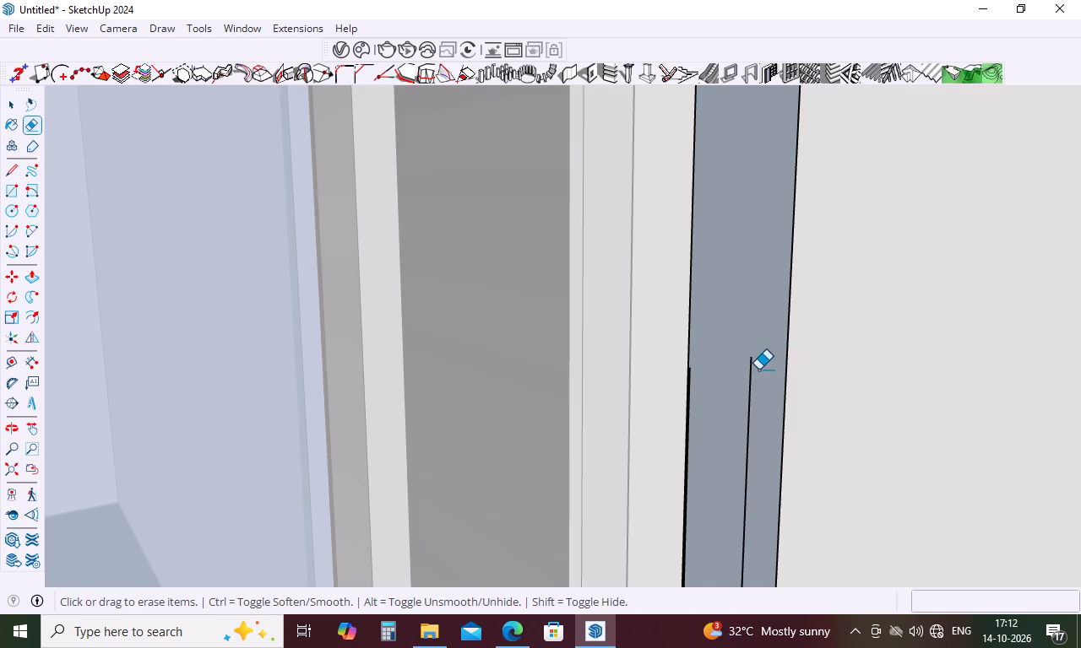
pyautogui.click(758, 370)
pyautogui.scroll(-6, 738, 370)
pyautogui.moveTo(741, 375); pyautogui.dragTo(548, 381, button='middle')
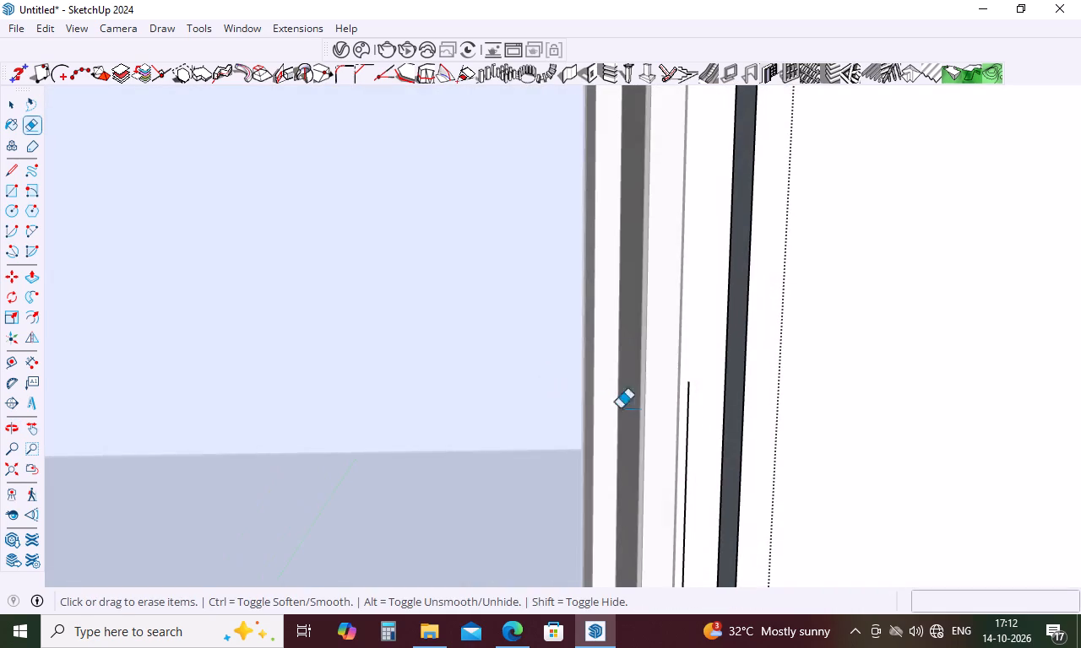
pyautogui.scroll(1, 624, 408)
pyautogui.moveTo(701, 391); pyautogui.dragTo(693, 393)
# Erase the notch's leftover bottom outline beside the window, including its long horizontal line and the short slanted lines at both ends.
pyautogui.scroll(-12, 698, 356)
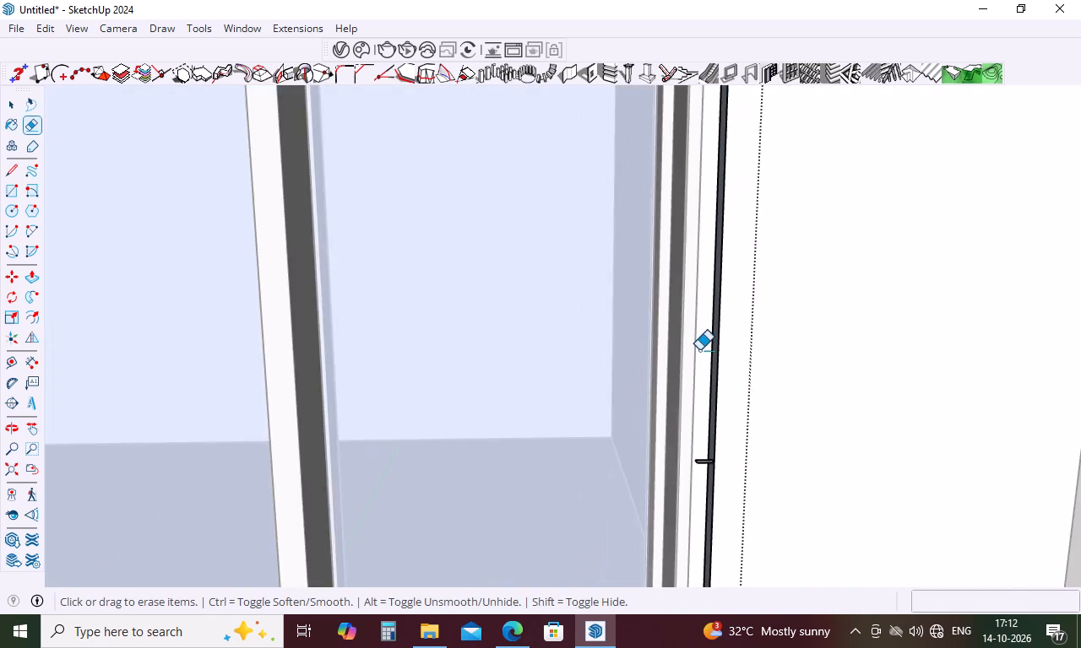
pyautogui.scroll(-17, 699, 350)
pyautogui.scroll(5, 697, 377)
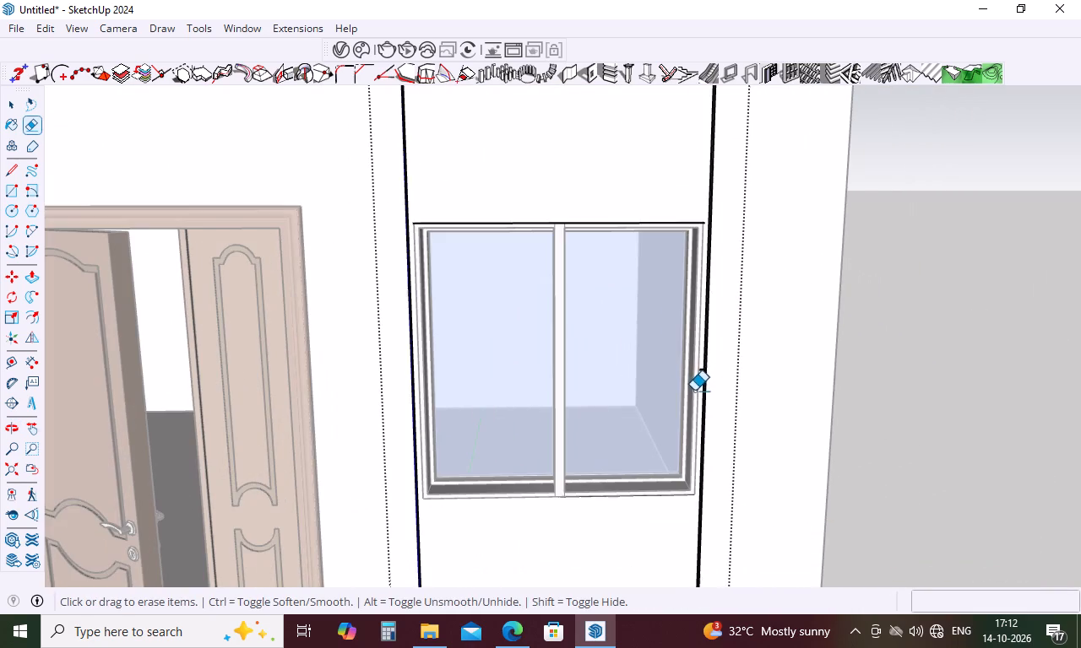
pyautogui.scroll(11, 693, 397)
pyautogui.scroll(5, 731, 304)
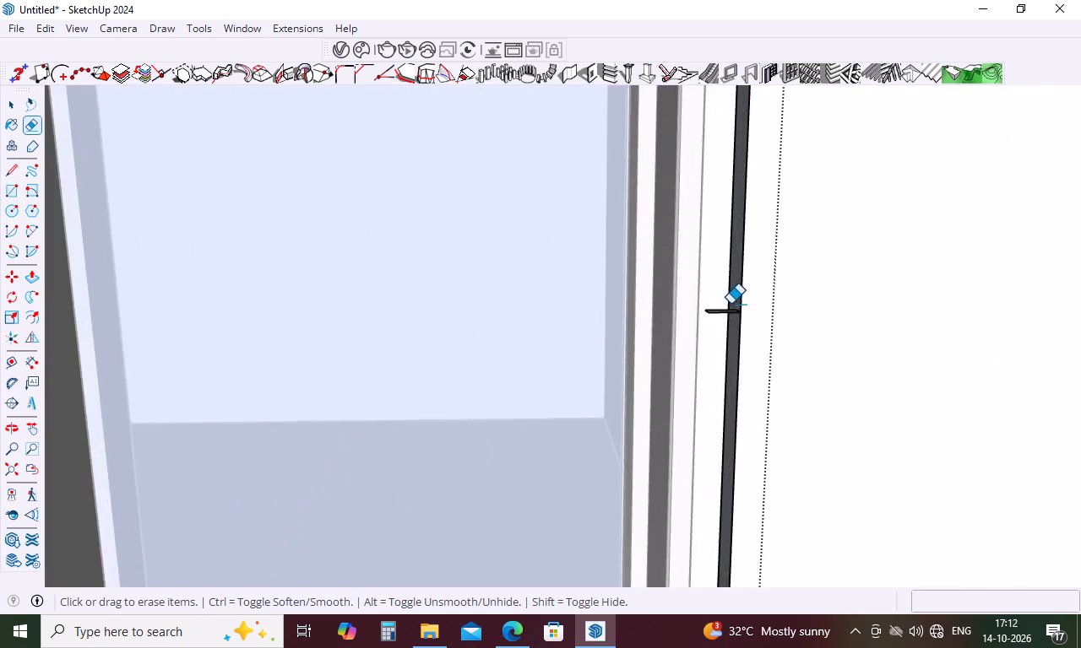
pyautogui.scroll(18, 731, 304)
pyautogui.click(707, 337)
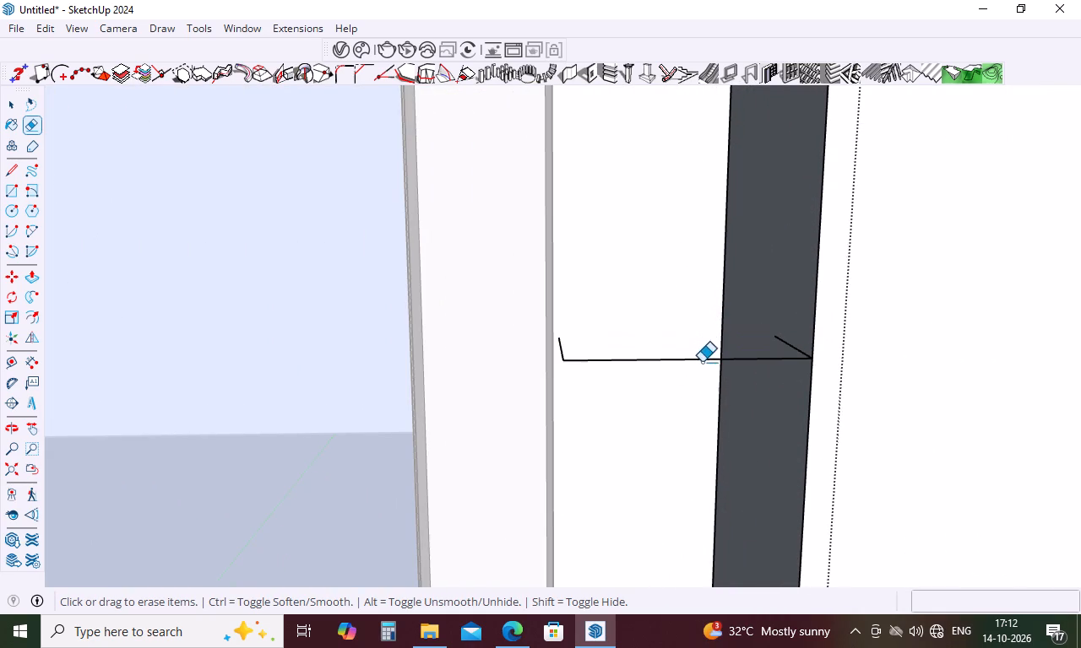
pyautogui.click(702, 362)
pyautogui.click(651, 361)
pyautogui.click(565, 350)
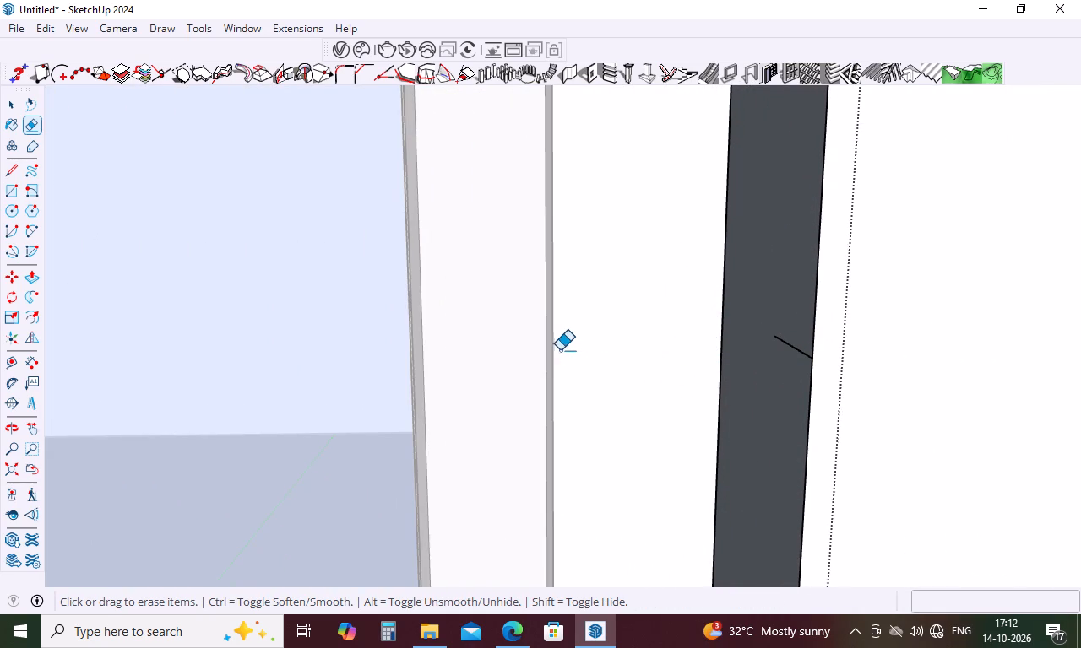
pyautogui.click(785, 338)
# Draw a 4' 2" by 10' rectangle across the cladding frame, from its inner top corner to the diagonally opposite inner bottom corner.
pyautogui.scroll(-12, 756, 346)
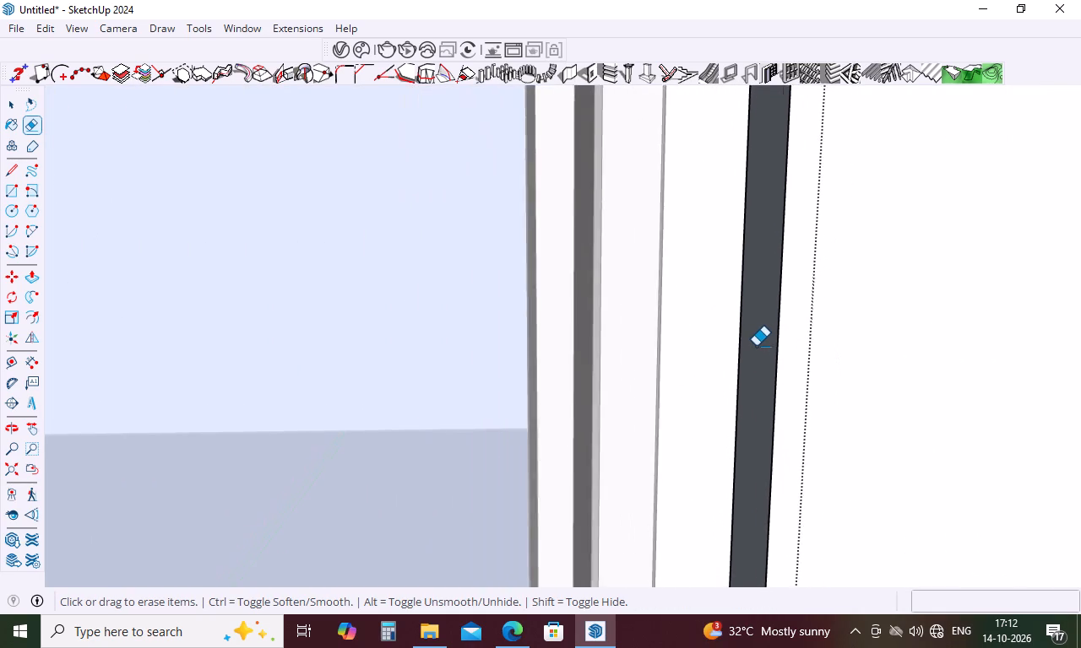
pyautogui.scroll(-13, 756, 346)
pyautogui.scroll(-18, 756, 355)
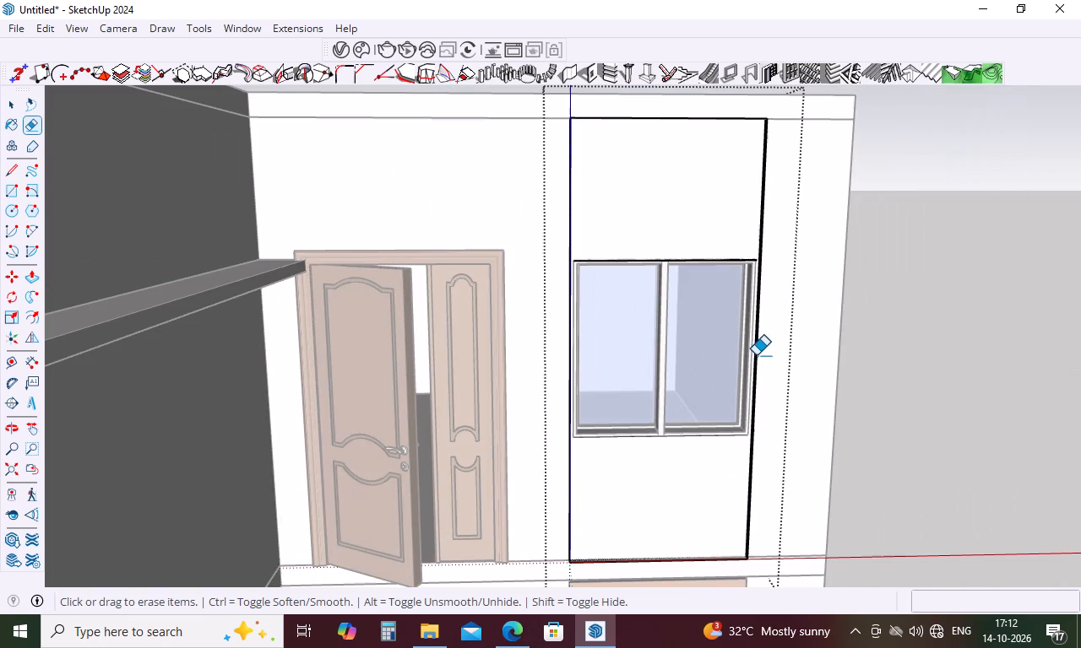
pyautogui.press('space')
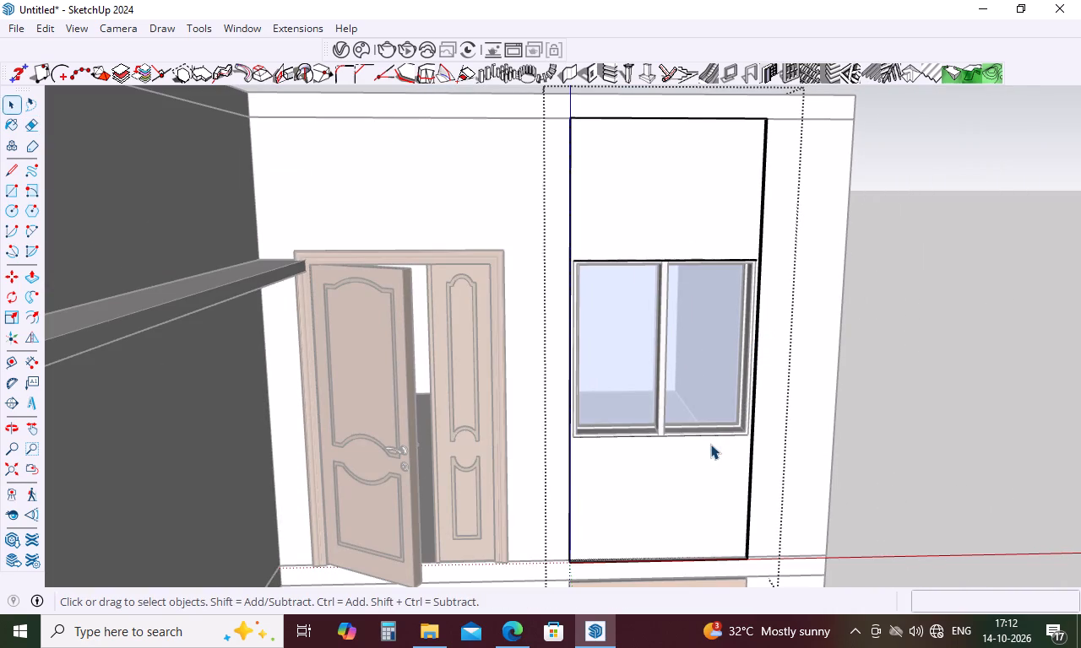
pyautogui.press('r')
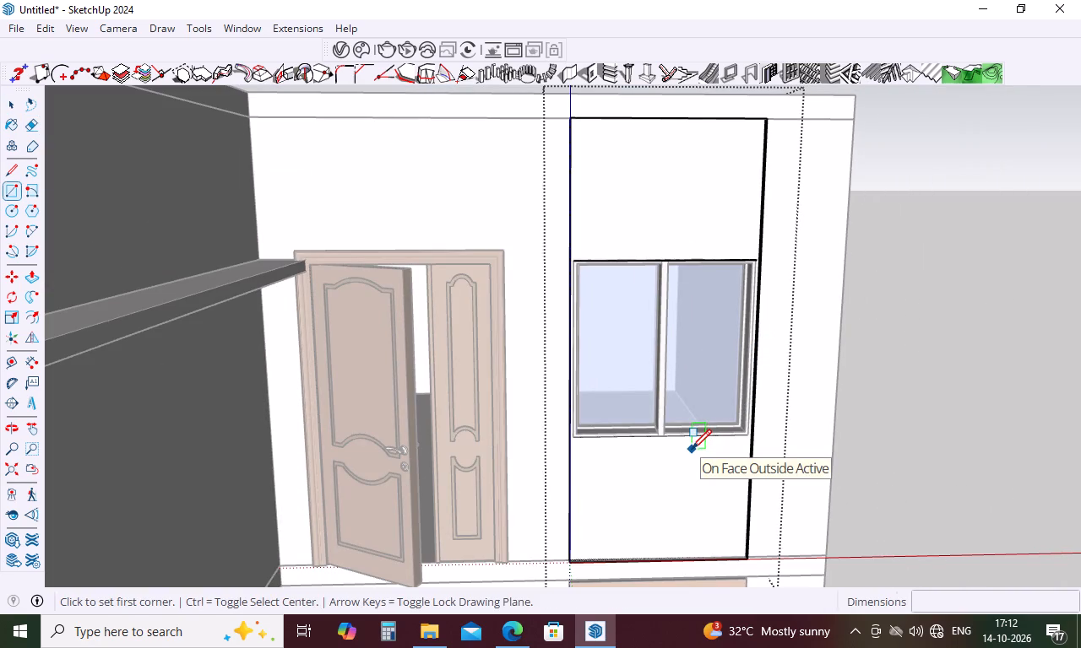
pyautogui.scroll(5, 657, 363)
pyautogui.scroll(-8, 657, 358)
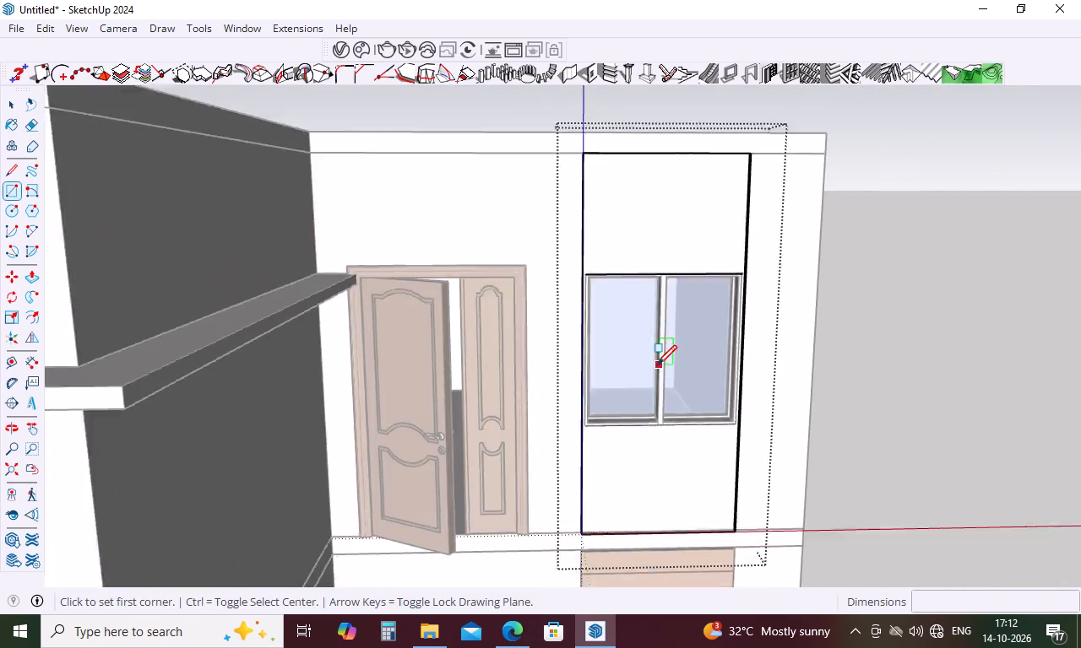
pyautogui.scroll(-2, 657, 364)
pyautogui.moveTo(658, 274); pyautogui.dragTo(643, 183, button='middle')
pyautogui.scroll(20, 643, 183)
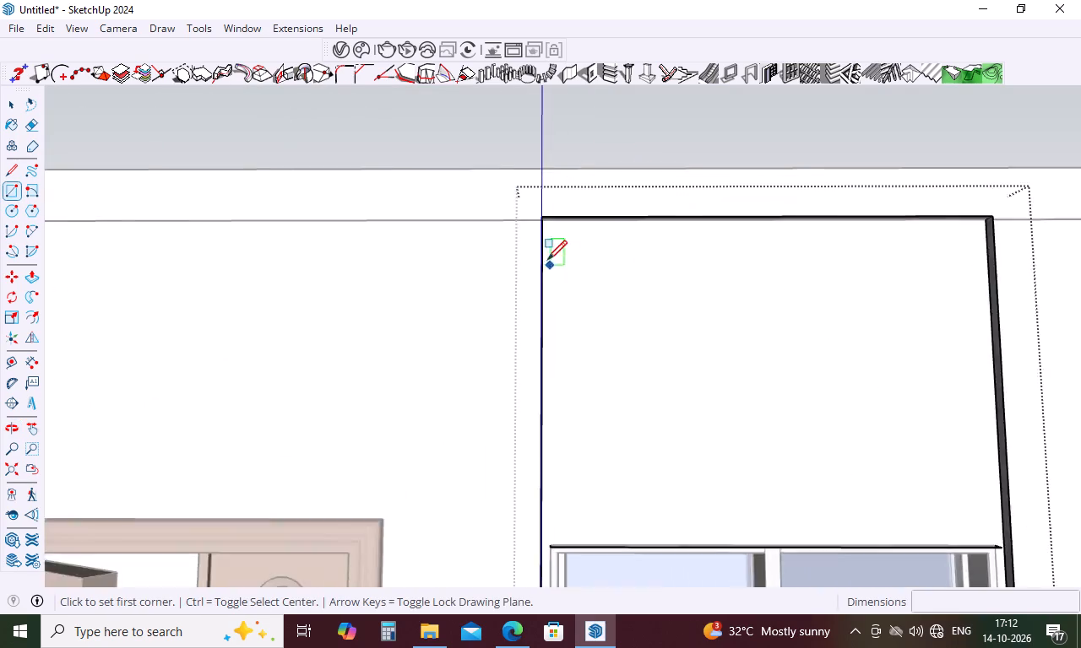
pyautogui.scroll(20, 547, 260)
pyautogui.scroll(7, 547, 260)
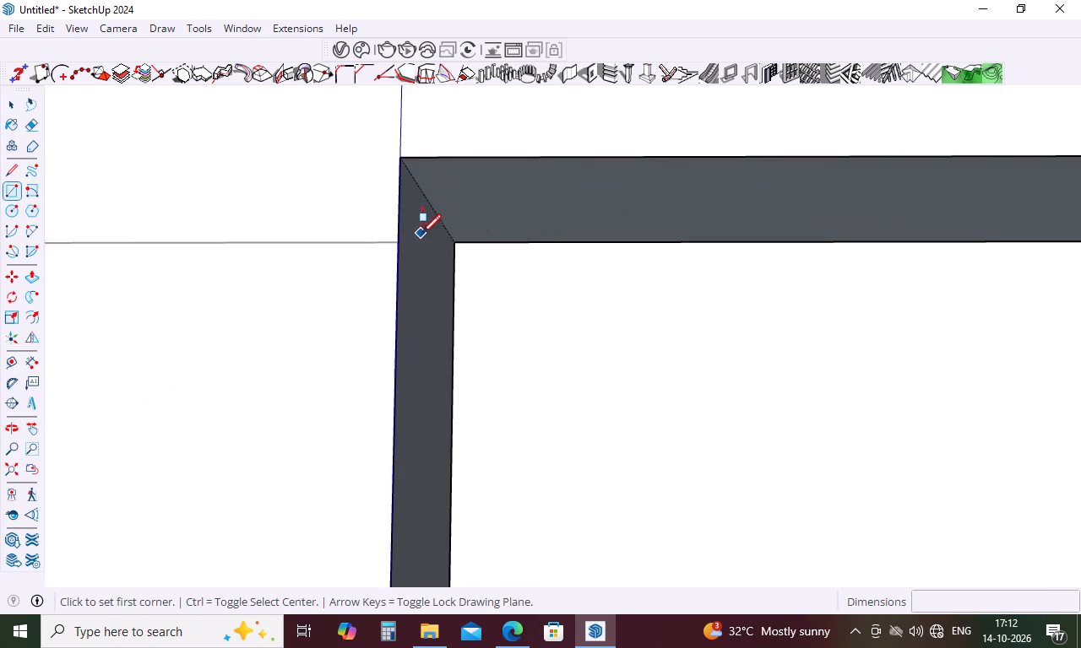
pyautogui.click(454, 241)
pyautogui.scroll(-16, 454, 241)
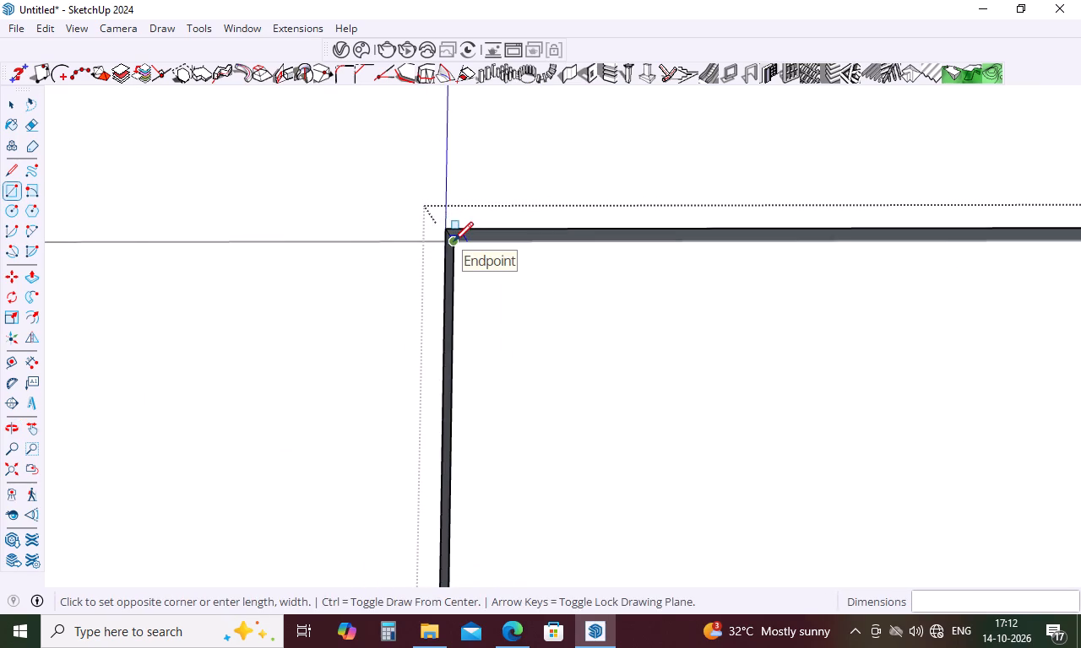
pyautogui.scroll(-7, 454, 241)
pyautogui.scroll(-17, 454, 241)
pyautogui.scroll(-6, 454, 241)
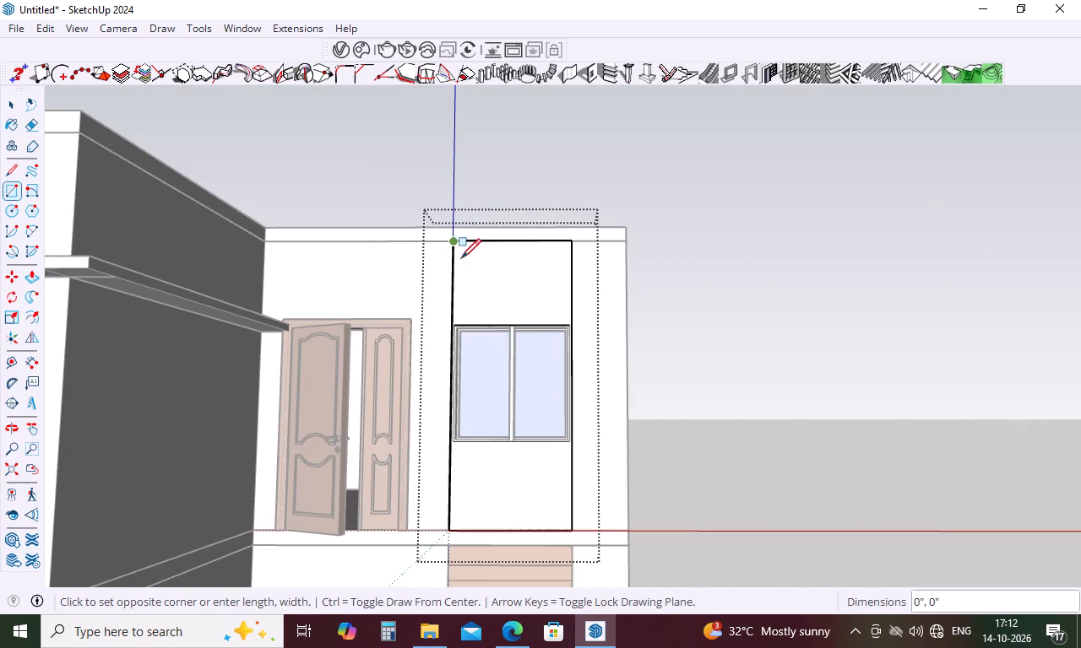
pyautogui.scroll(11, 558, 525)
pyautogui.moveTo(571, 519); pyautogui.dragTo(619, 574, button='middle')
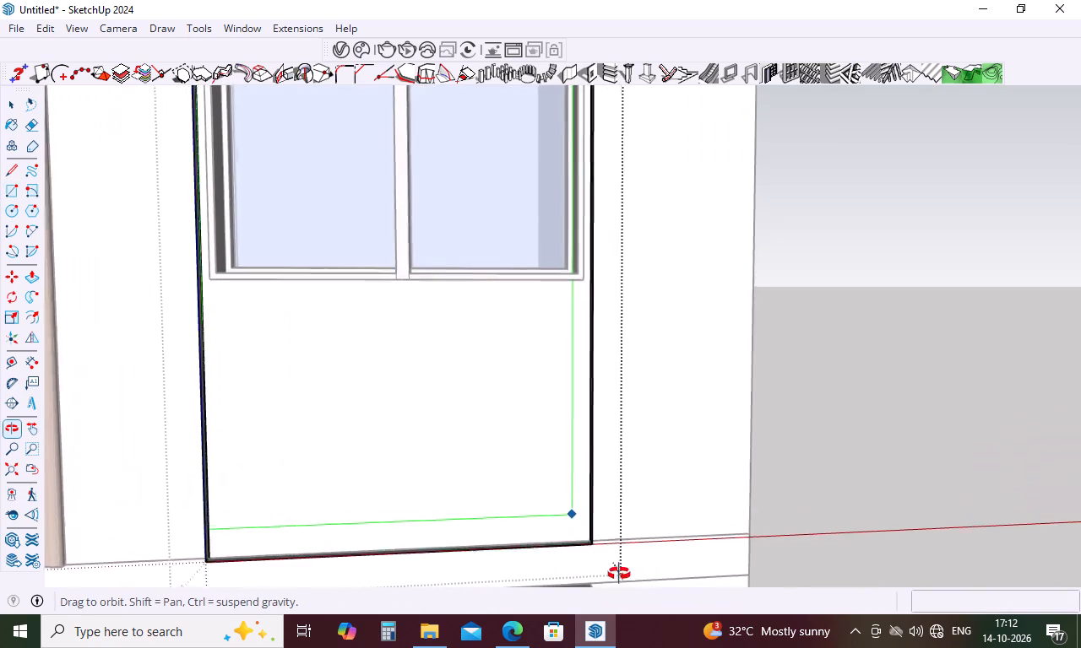
pyautogui.moveTo(619, 574); pyautogui.dragTo(640, 589, button='middle')
pyautogui.scroll(20, 615, 553)
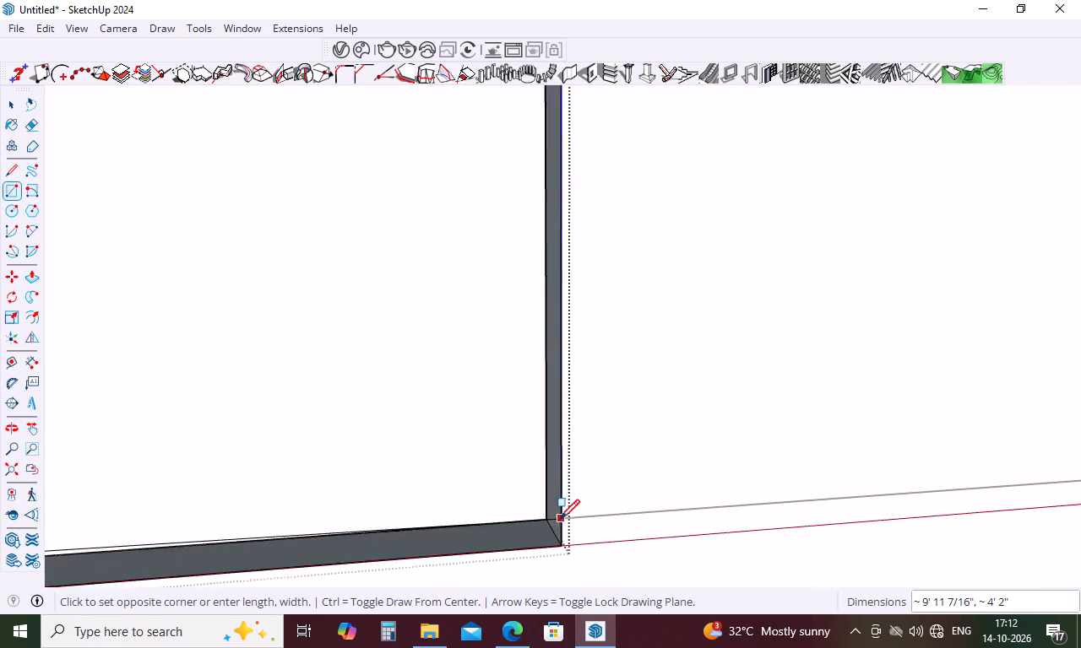
pyautogui.scroll(13, 560, 519)
pyautogui.click(520, 526)
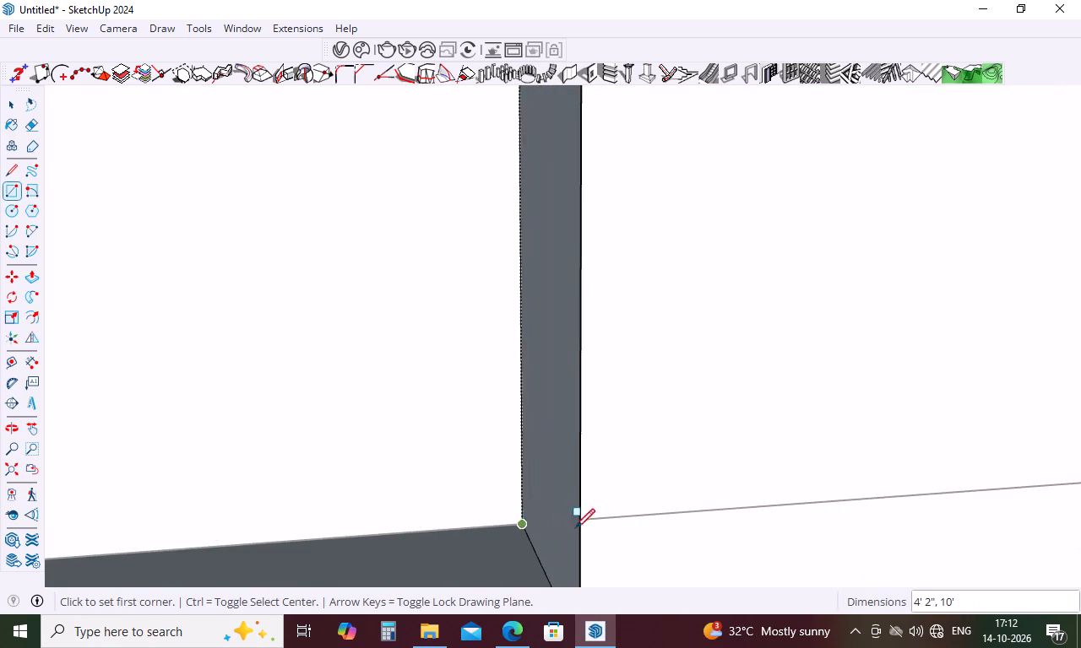
# Draw a 4' by 4' rectangle on the cladding face over the window, from the window's lower corner to its diagonally opposite upper corner.
pyautogui.scroll(-18, 801, 417)
pyautogui.scroll(-6, 816, 448)
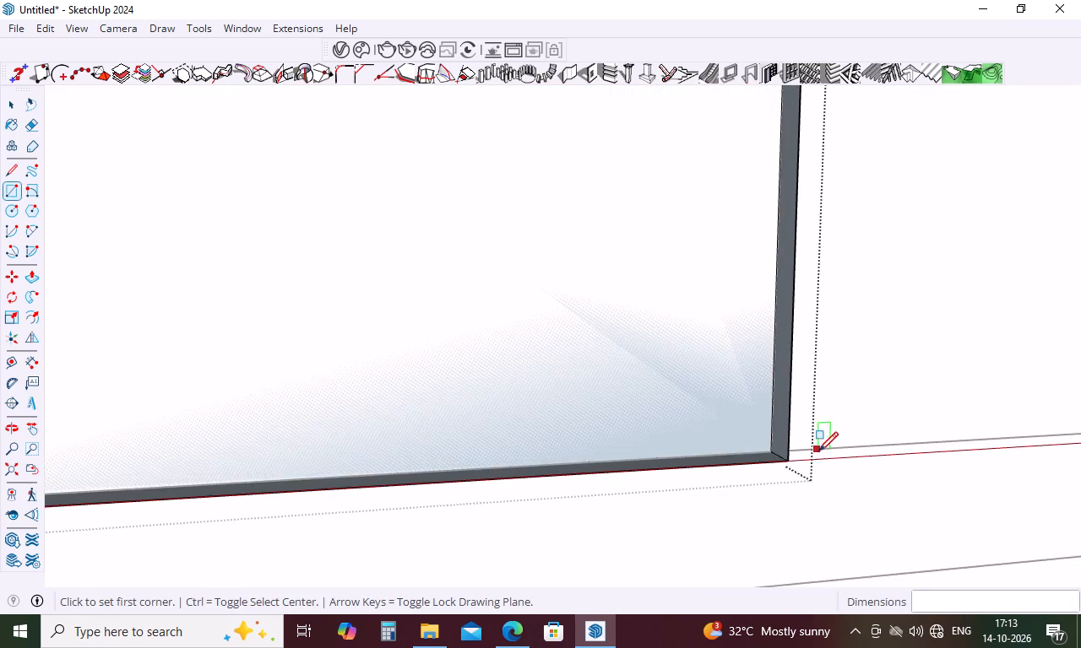
pyautogui.scroll(-18, 820, 458)
pyautogui.scroll(-5, 898, 486)
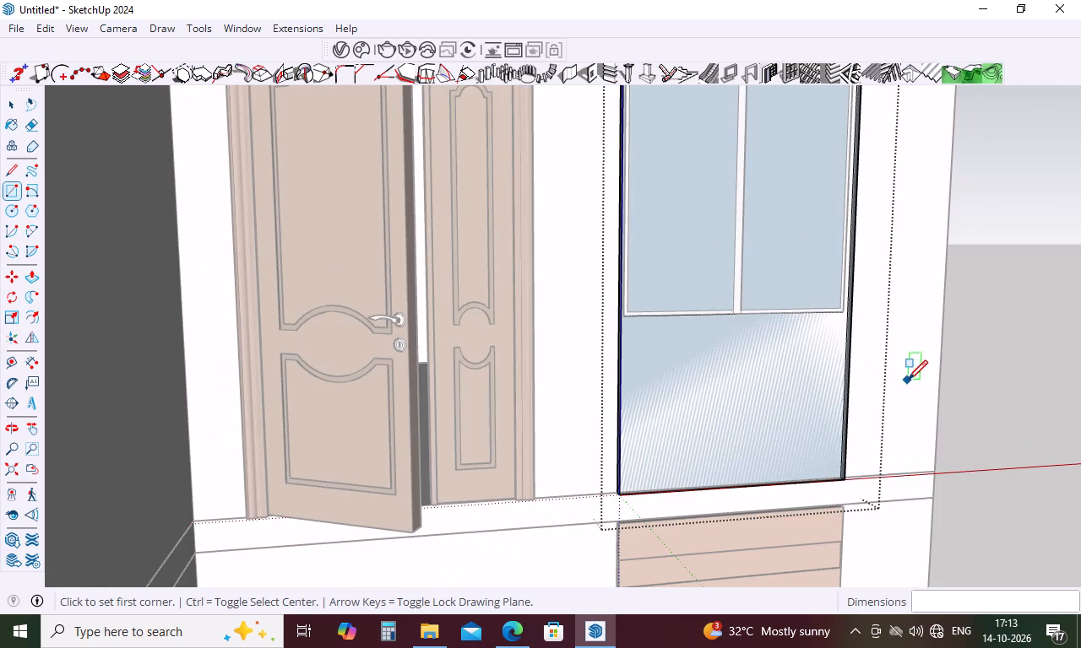
pyautogui.moveTo(908, 380); pyautogui.dragTo(727, 432, button='middle')
pyautogui.press('space')
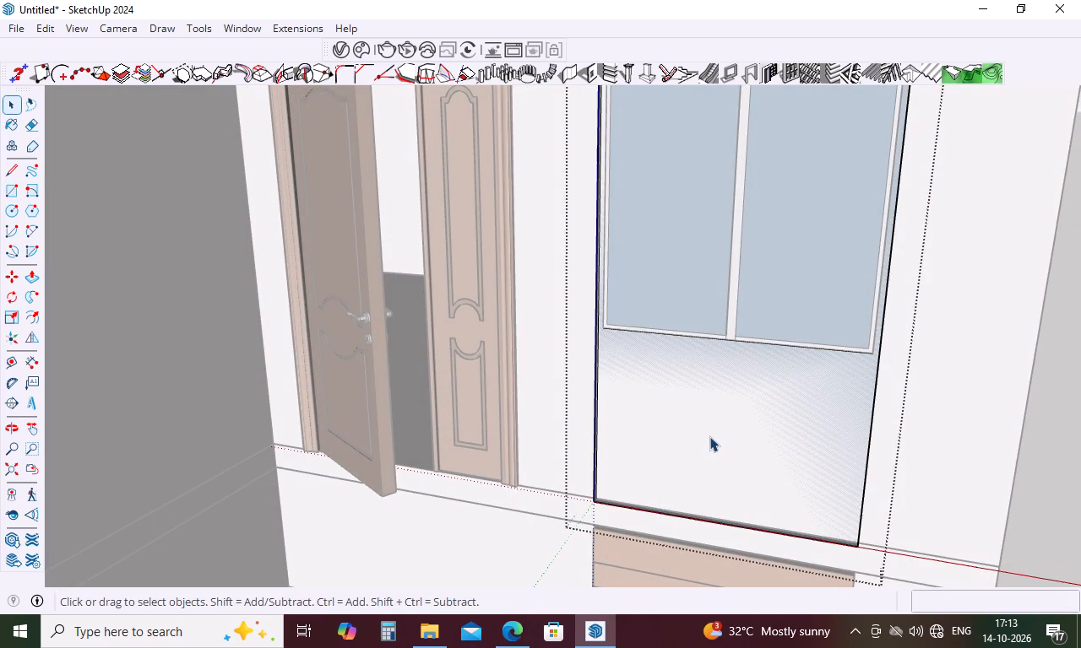
pyautogui.press('r')
pyautogui.scroll(20, 577, 327)
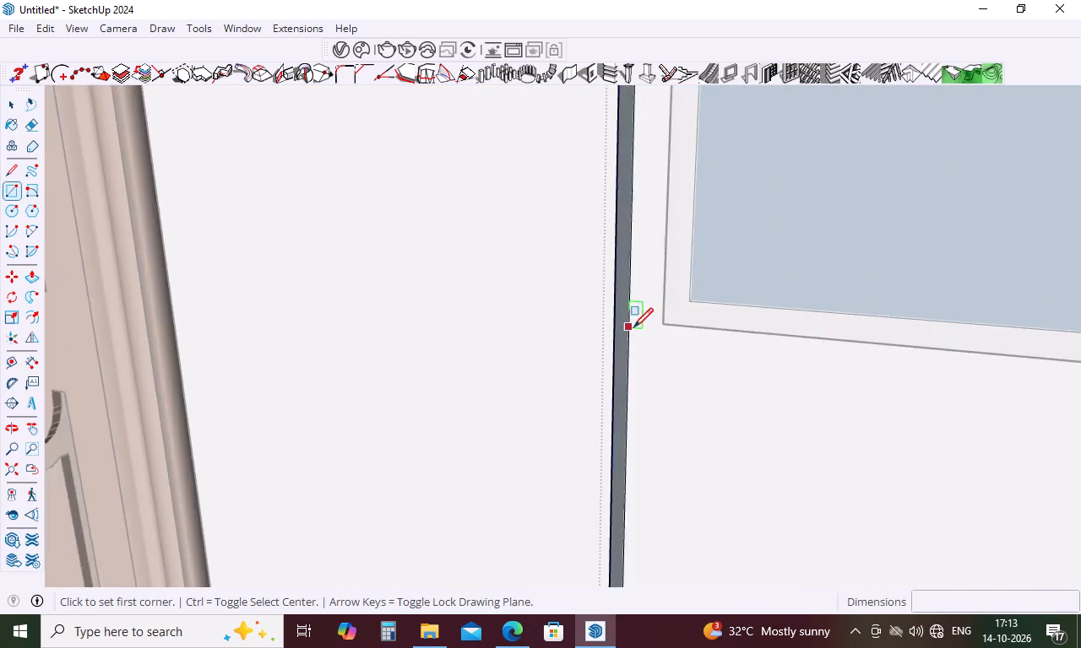
pyautogui.scroll(20, 633, 327)
pyautogui.scroll(1, 633, 327)
pyautogui.moveTo(667, 323); pyautogui.dragTo(731, 325, button='middle')
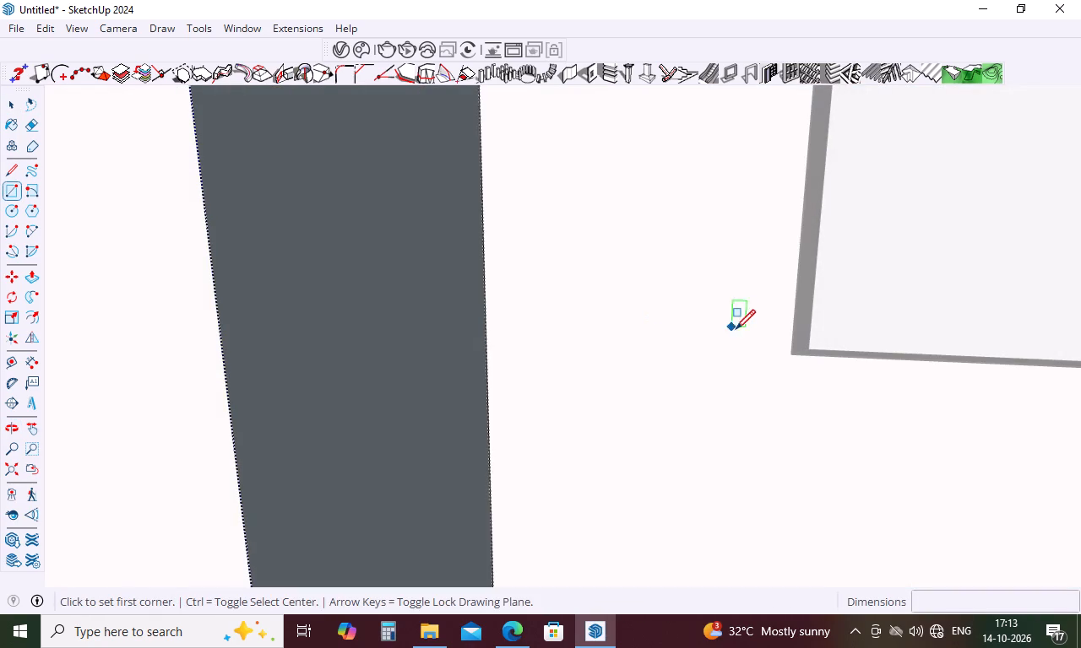
pyautogui.click(794, 355)
pyautogui.scroll(-10, 747, 387)
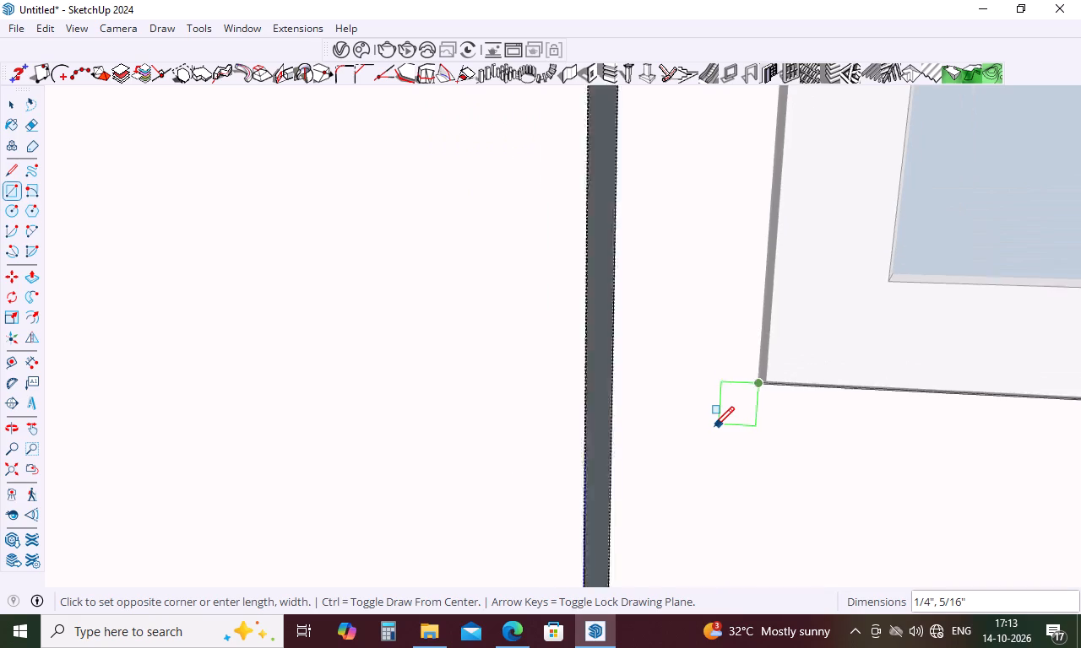
pyautogui.scroll(-13, 714, 426)
pyautogui.scroll(-18, 714, 426)
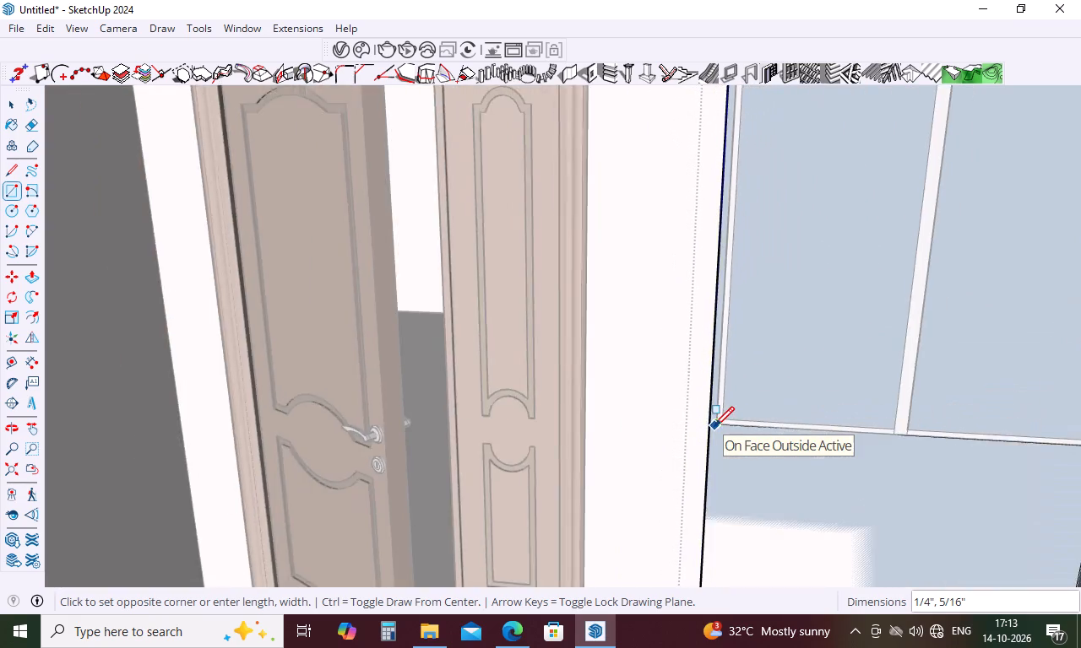
pyautogui.scroll(-12, 714, 426)
pyautogui.scroll(13, 887, 281)
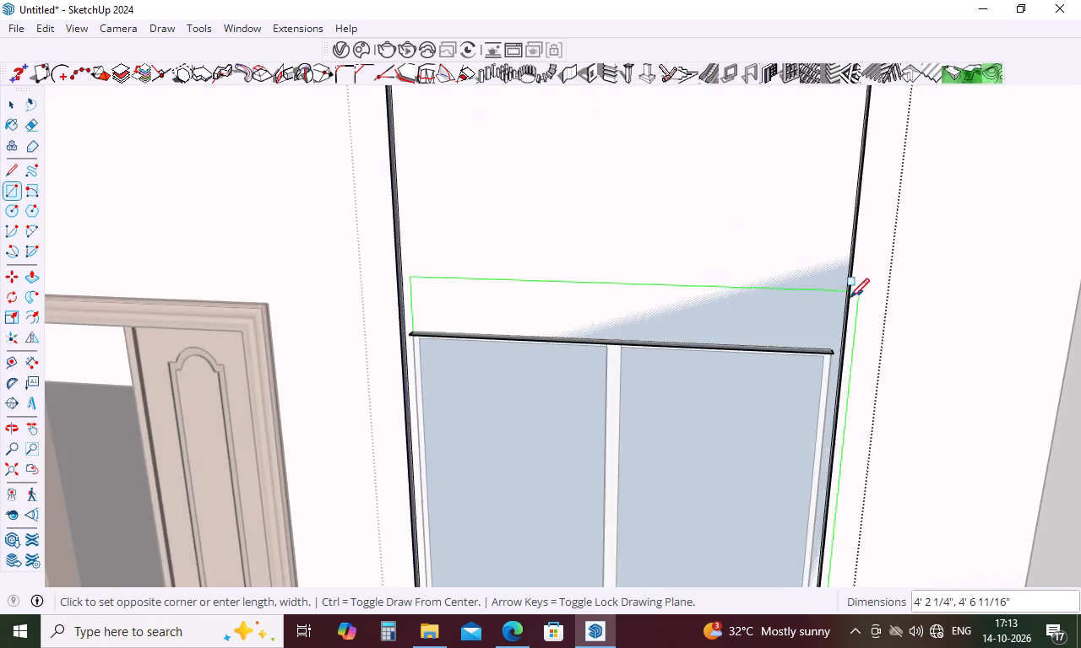
pyautogui.scroll(11, 850, 298)
pyautogui.scroll(6, 838, 423)
pyautogui.moveTo(838, 424); pyautogui.dragTo(707, 388, button='middle')
pyautogui.scroll(8, 724, 418)
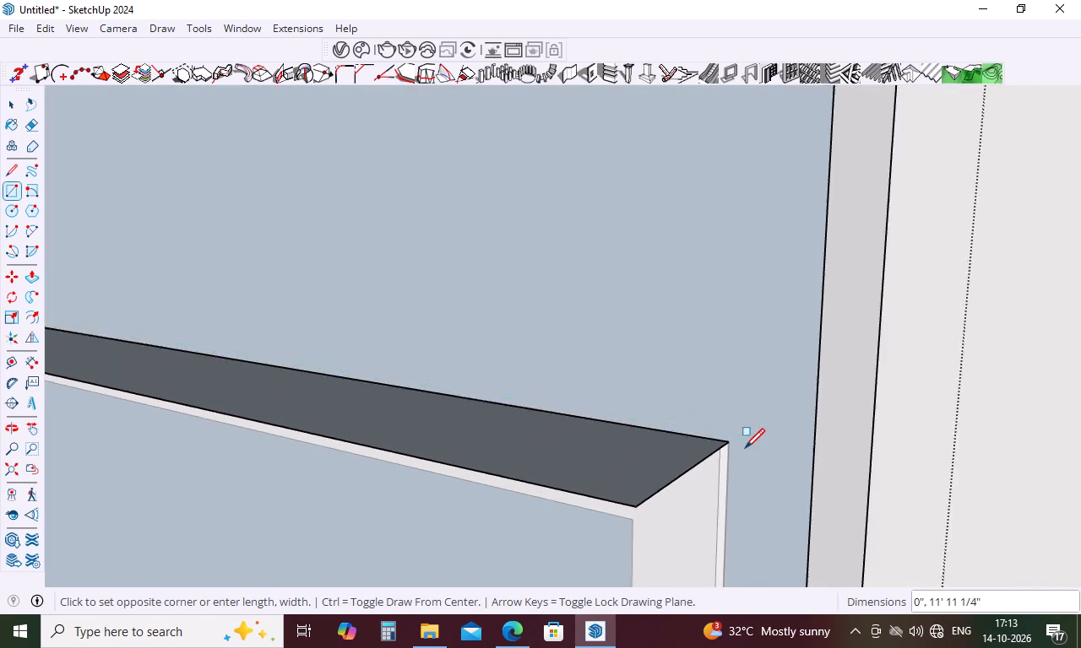
pyautogui.scroll(8, 745, 448)
pyautogui.click(708, 436)
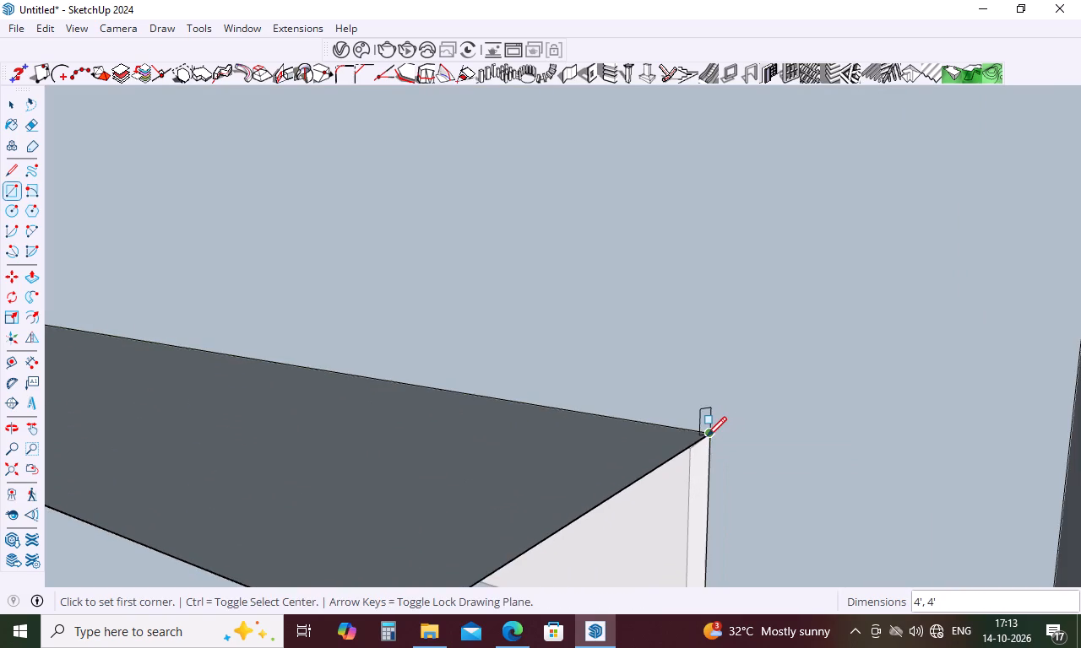
pyautogui.scroll(-18, 794, 320)
pyautogui.scroll(-6, 794, 316)
# Delete the square face covering the window to open up the cladding there.
pyautogui.press('space')
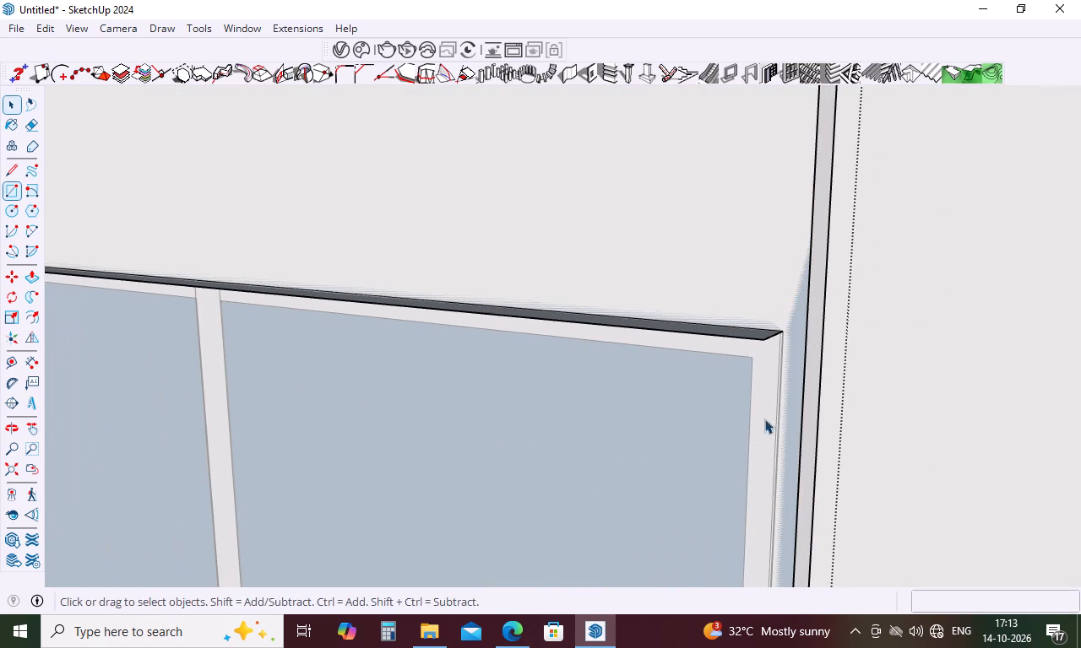
pyautogui.click(717, 447)
pyautogui.press('Delete')
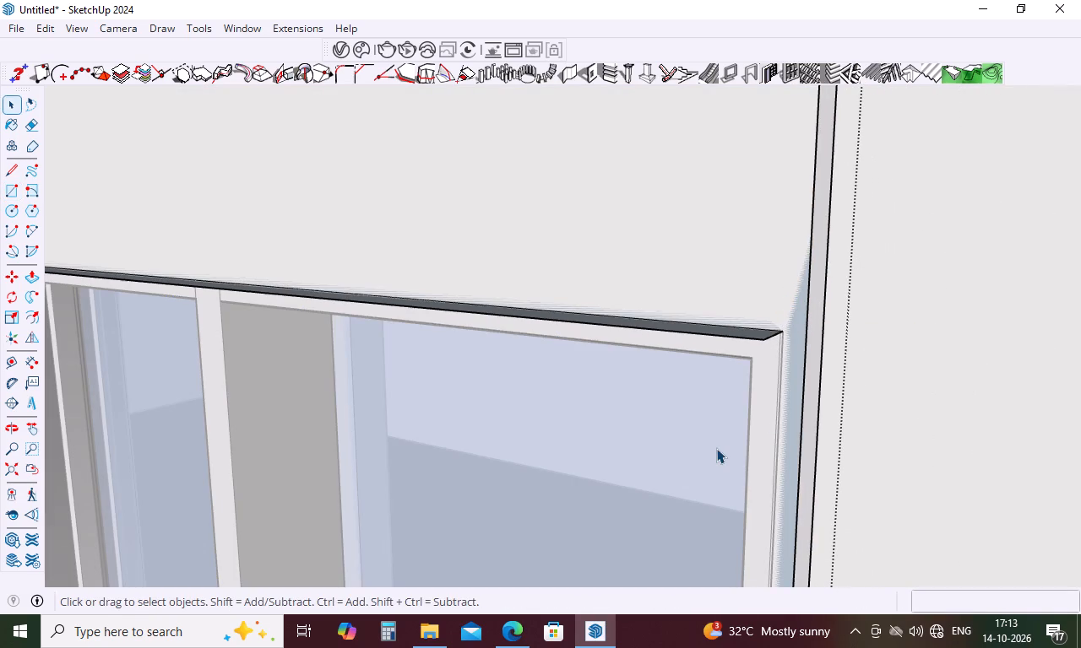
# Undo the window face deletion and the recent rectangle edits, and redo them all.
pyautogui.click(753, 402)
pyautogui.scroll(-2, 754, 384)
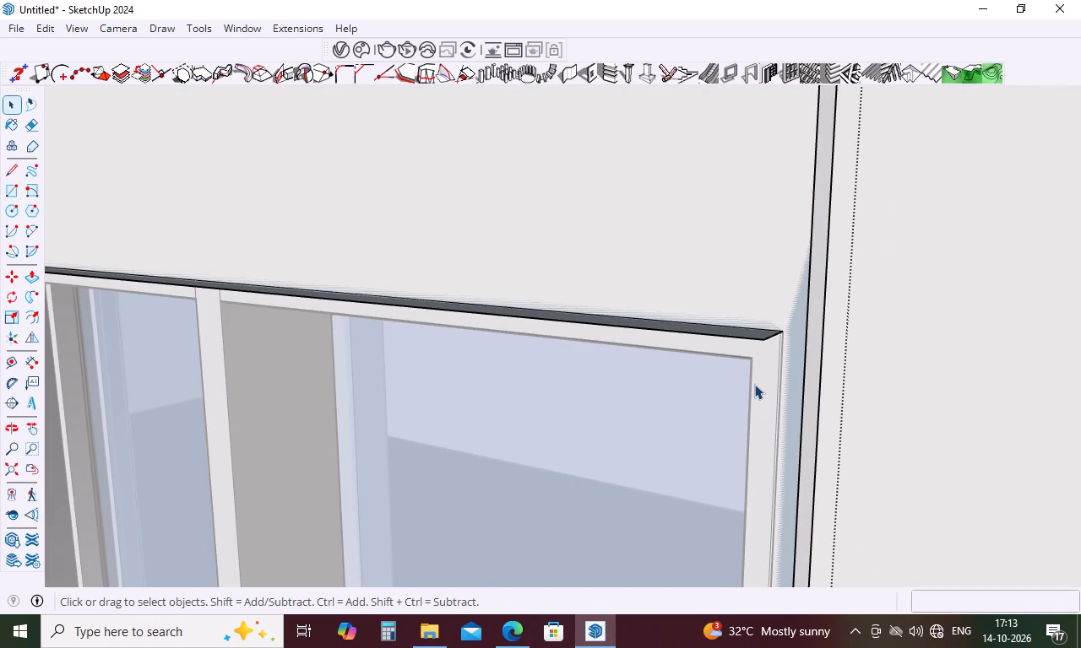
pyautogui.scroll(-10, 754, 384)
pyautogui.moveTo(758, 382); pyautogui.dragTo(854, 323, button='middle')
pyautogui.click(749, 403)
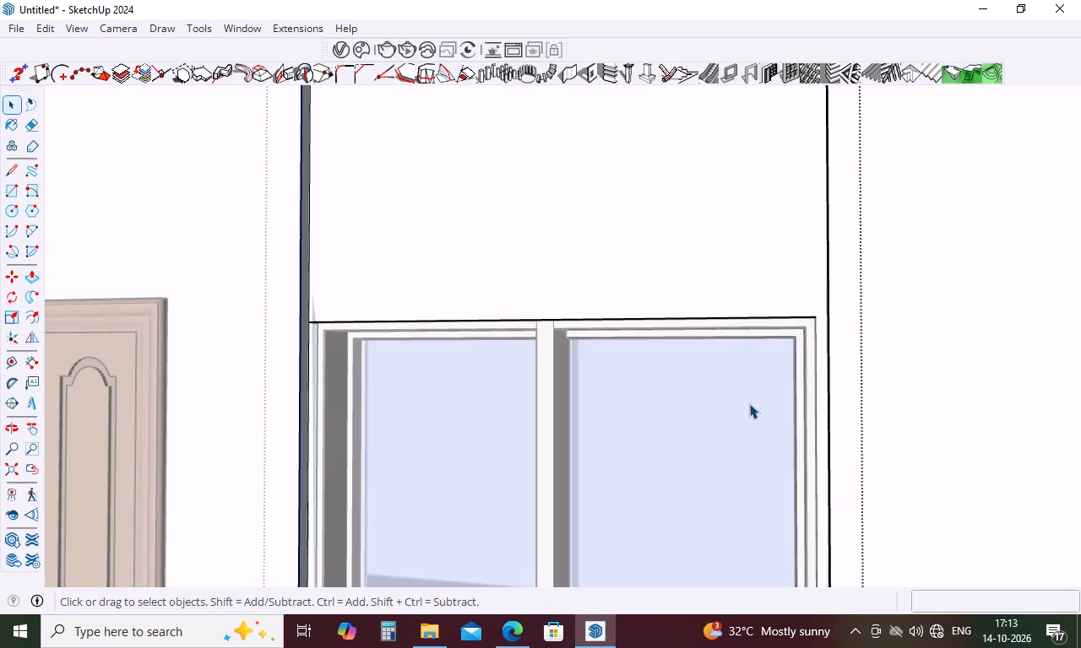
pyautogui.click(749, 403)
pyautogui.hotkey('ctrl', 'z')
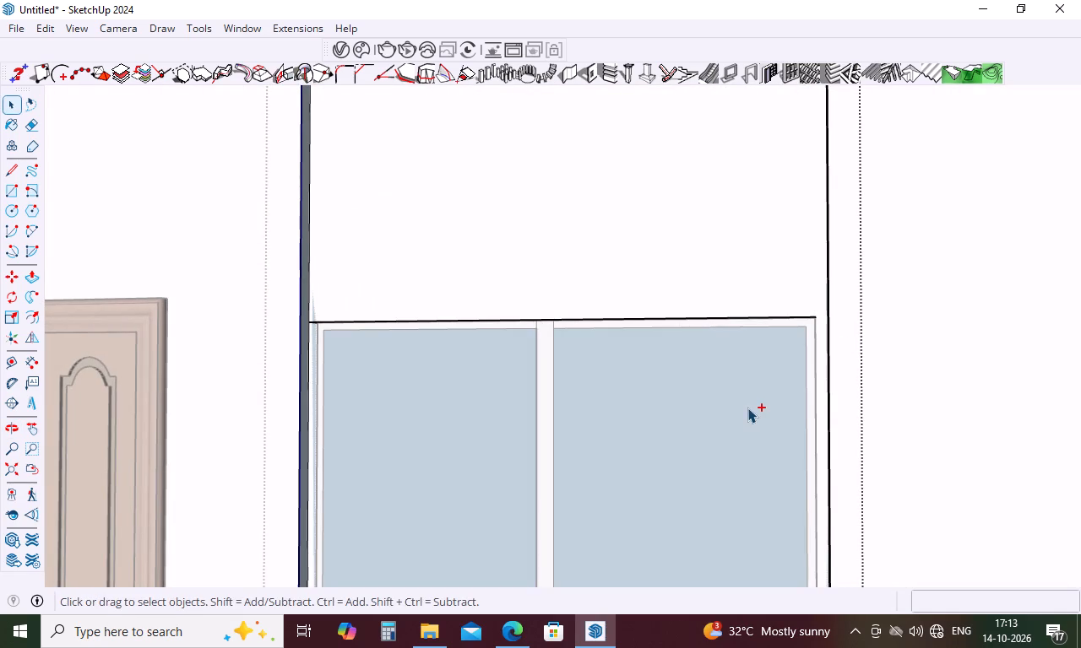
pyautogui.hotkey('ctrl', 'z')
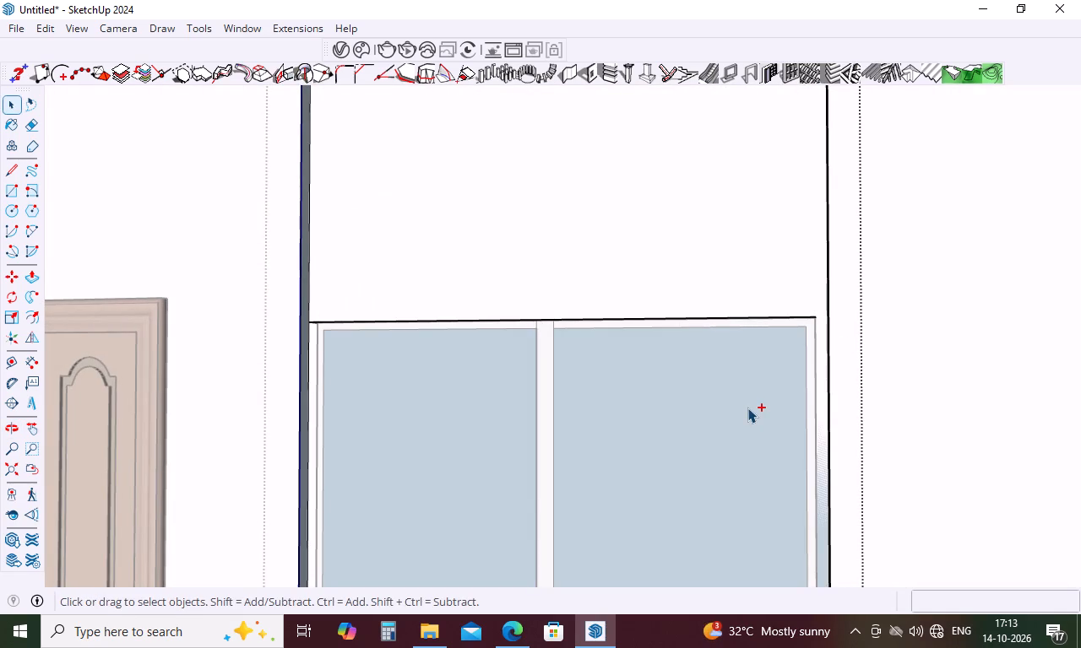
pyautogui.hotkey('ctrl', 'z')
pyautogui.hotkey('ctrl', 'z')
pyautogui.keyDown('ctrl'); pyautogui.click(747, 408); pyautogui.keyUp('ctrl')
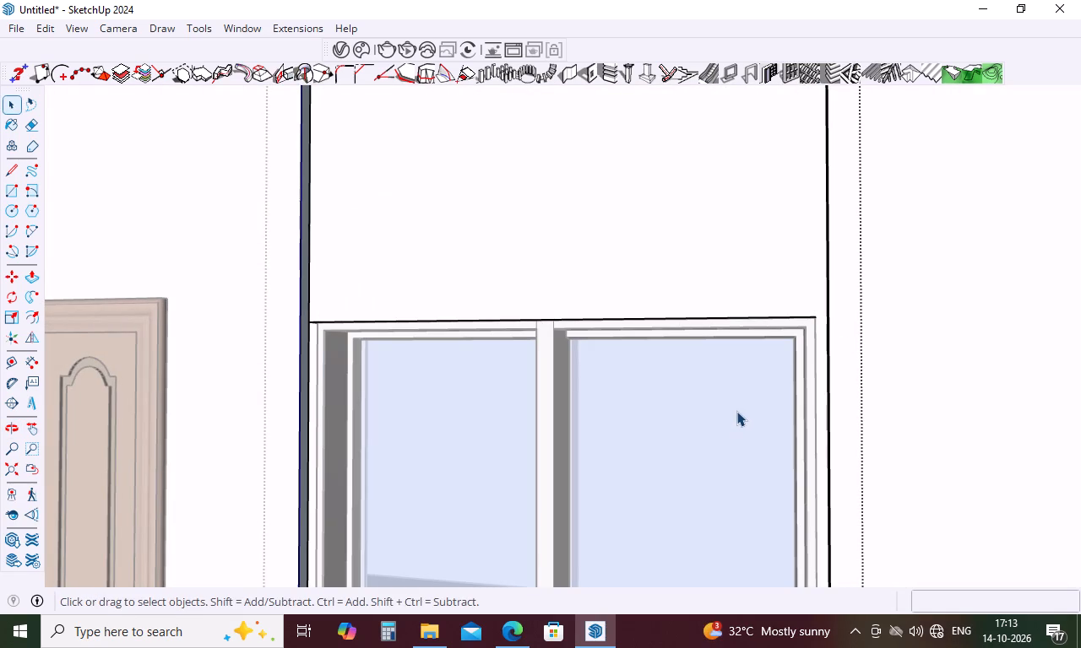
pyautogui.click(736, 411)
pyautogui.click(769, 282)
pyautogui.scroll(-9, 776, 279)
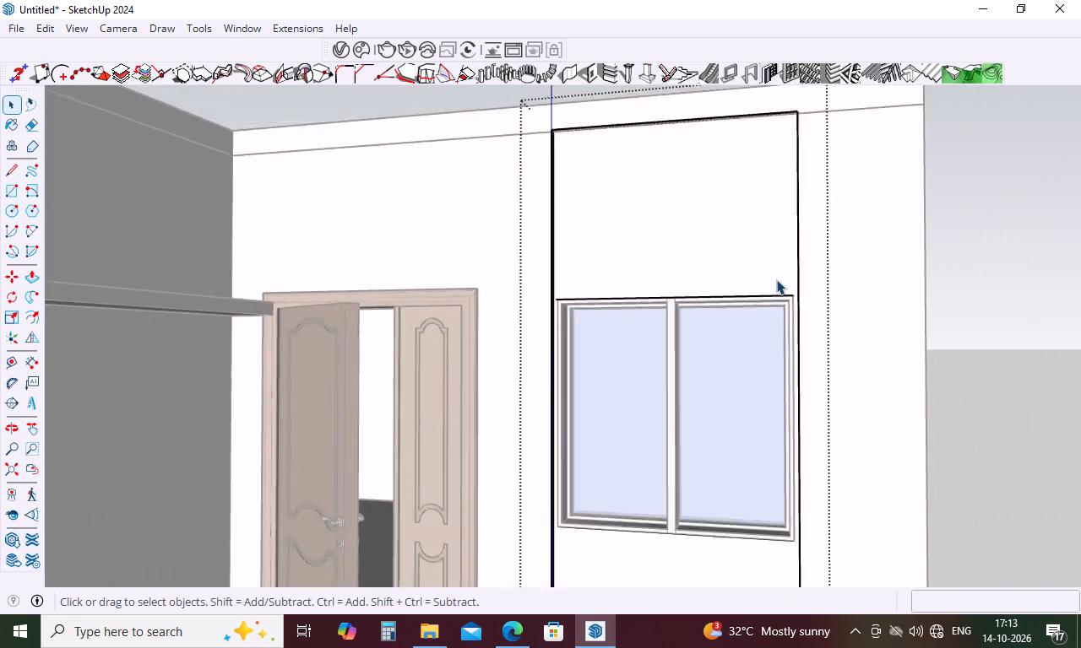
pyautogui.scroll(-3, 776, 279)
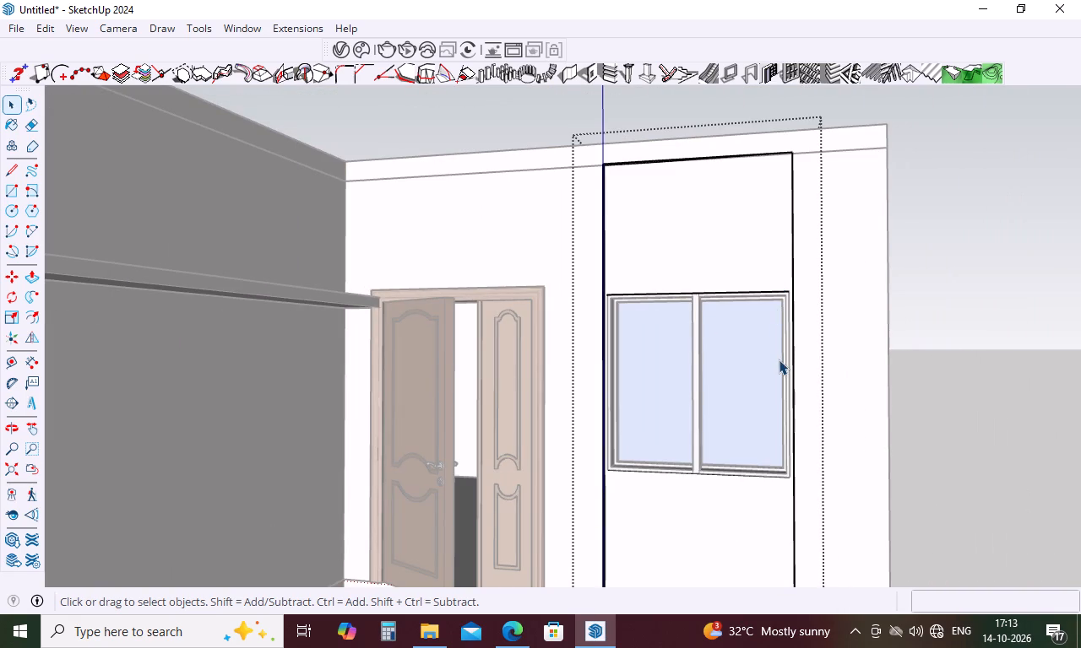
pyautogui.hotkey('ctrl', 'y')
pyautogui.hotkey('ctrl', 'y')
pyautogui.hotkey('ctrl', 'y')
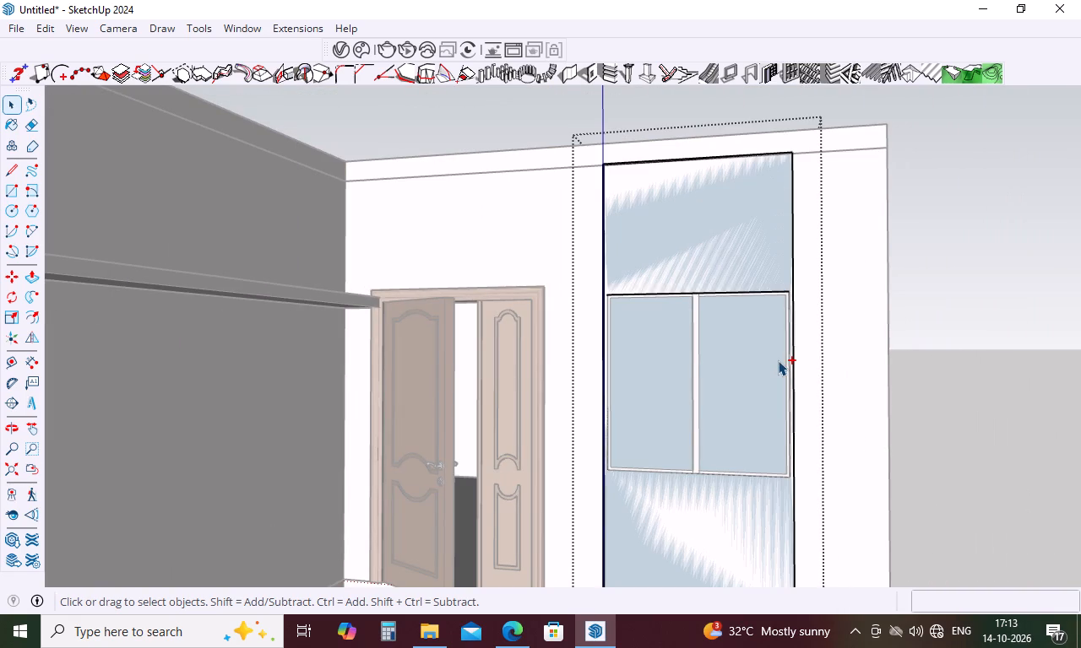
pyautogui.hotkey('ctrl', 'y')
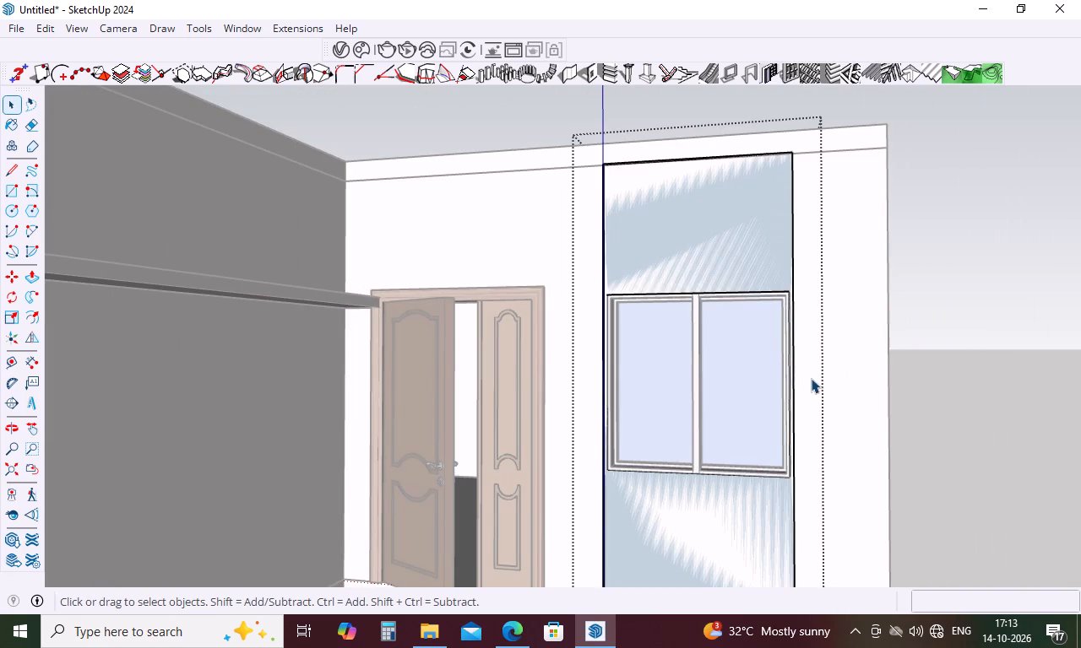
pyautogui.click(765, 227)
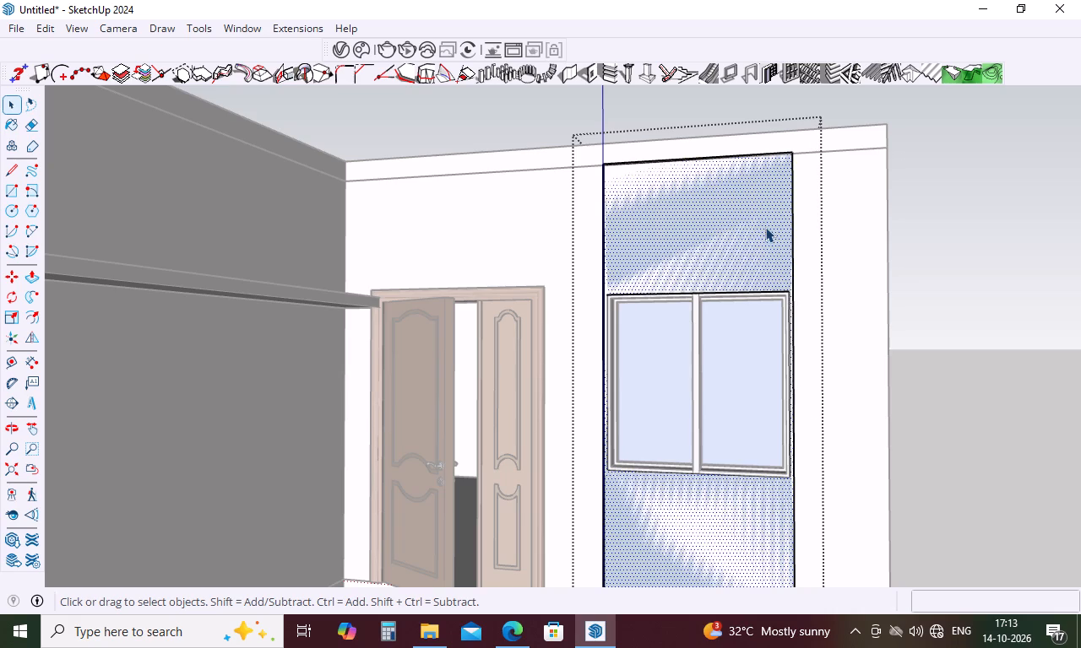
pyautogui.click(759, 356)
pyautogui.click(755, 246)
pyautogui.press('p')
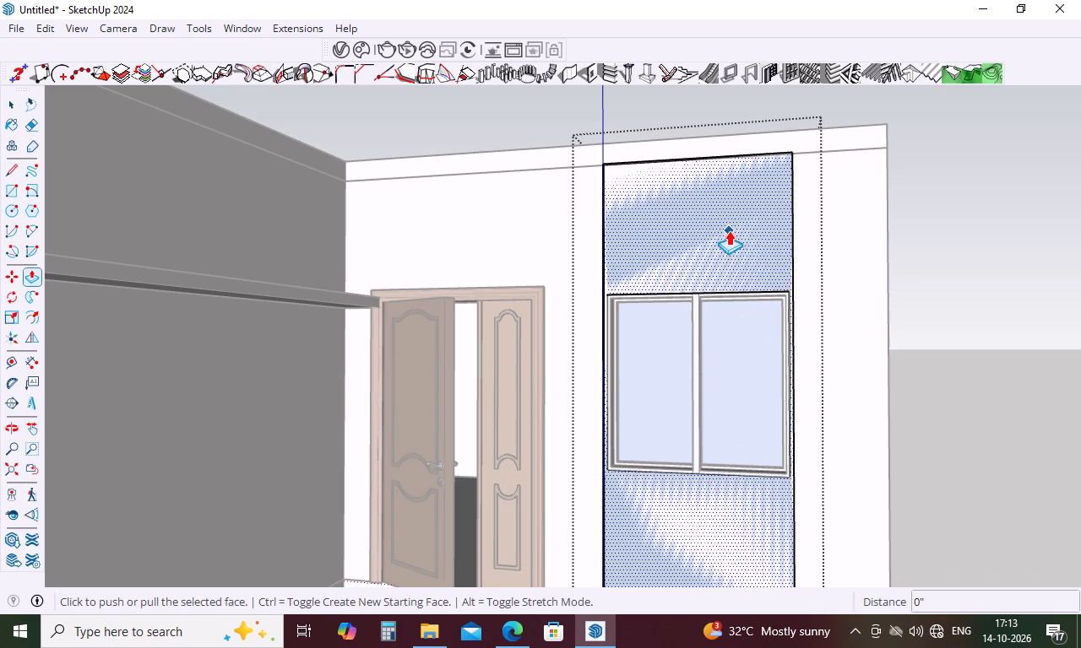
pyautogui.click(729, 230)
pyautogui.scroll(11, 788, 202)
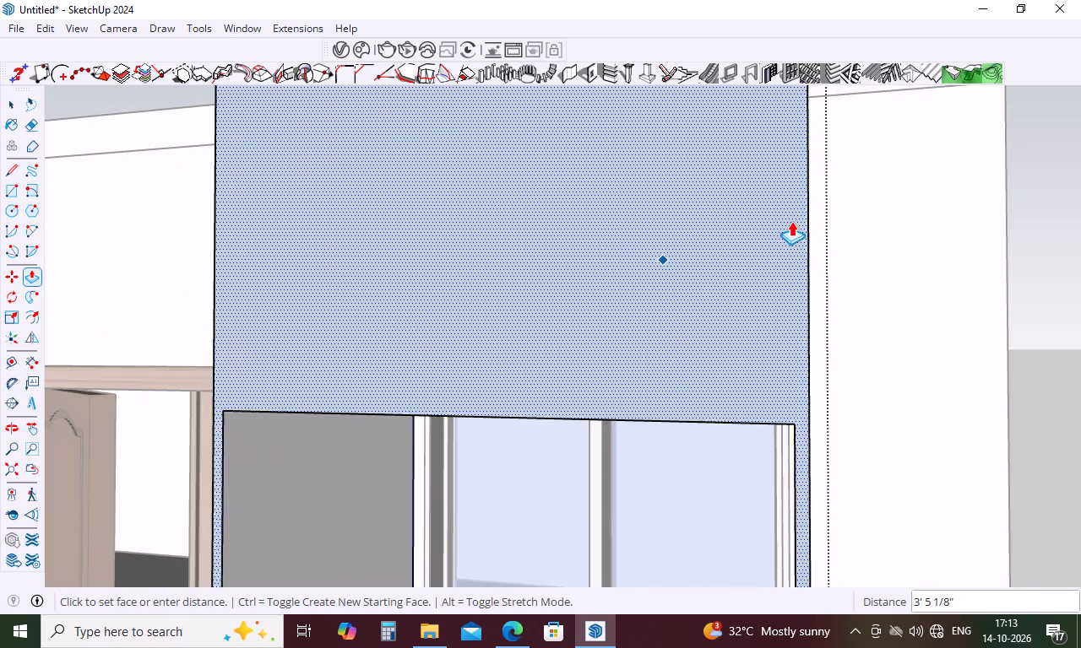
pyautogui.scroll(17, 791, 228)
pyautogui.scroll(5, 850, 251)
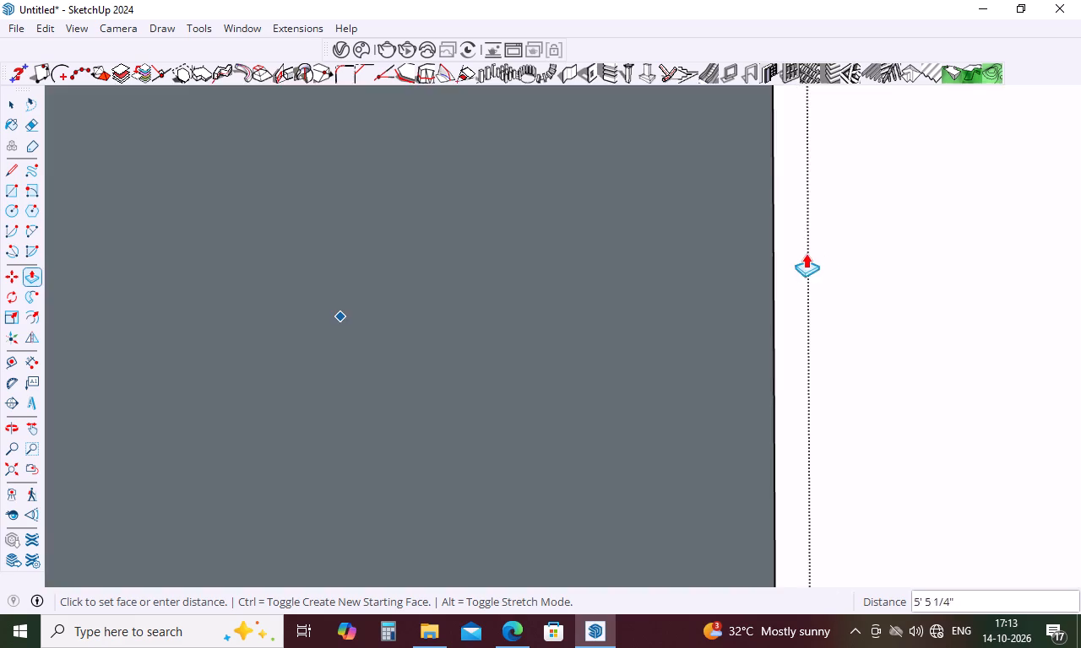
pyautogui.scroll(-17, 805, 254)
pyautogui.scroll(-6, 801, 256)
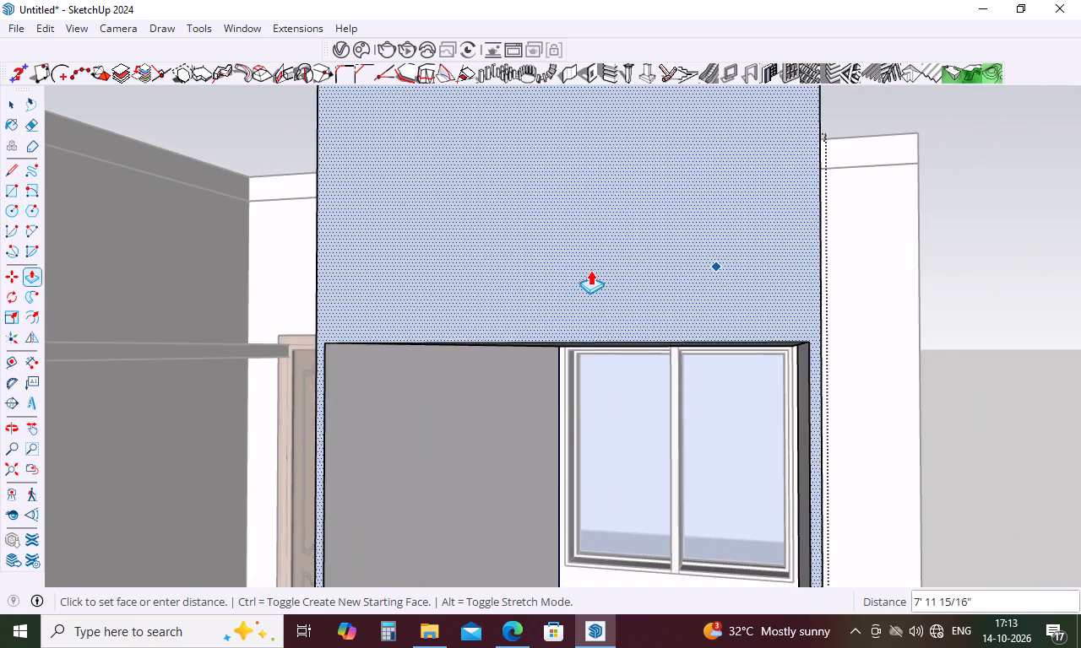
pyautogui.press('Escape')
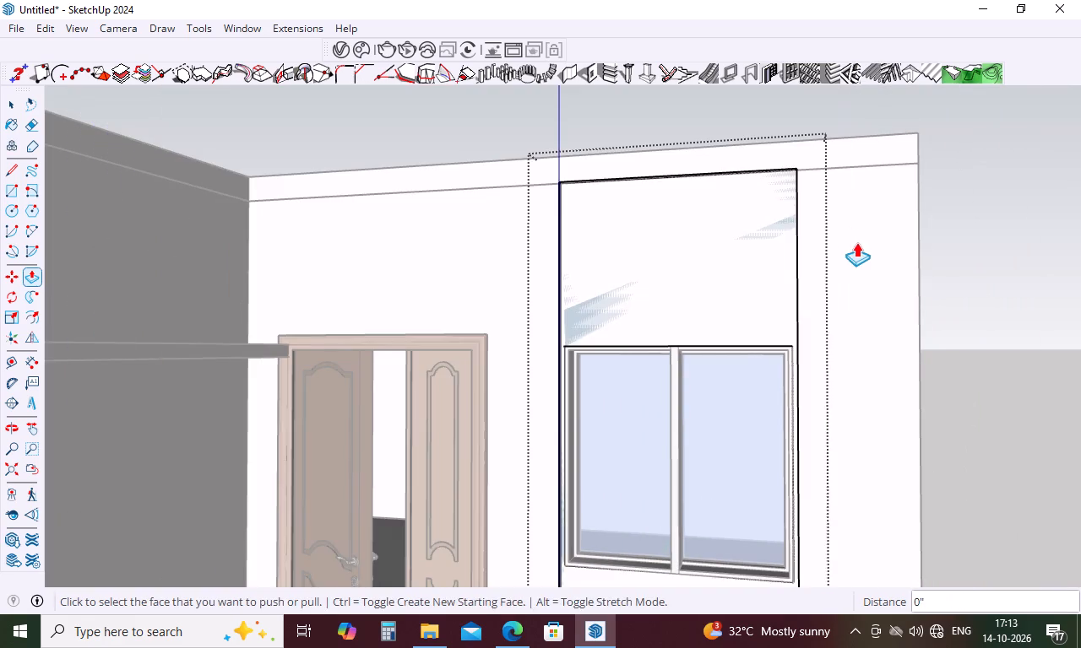
# Push/Pull the cladding face around the window opening by 1 1/2" to the cladding frame's edge.
pyautogui.moveTo(856, 243); pyautogui.dragTo(635, 333, button='middle')
pyautogui.click(694, 286)
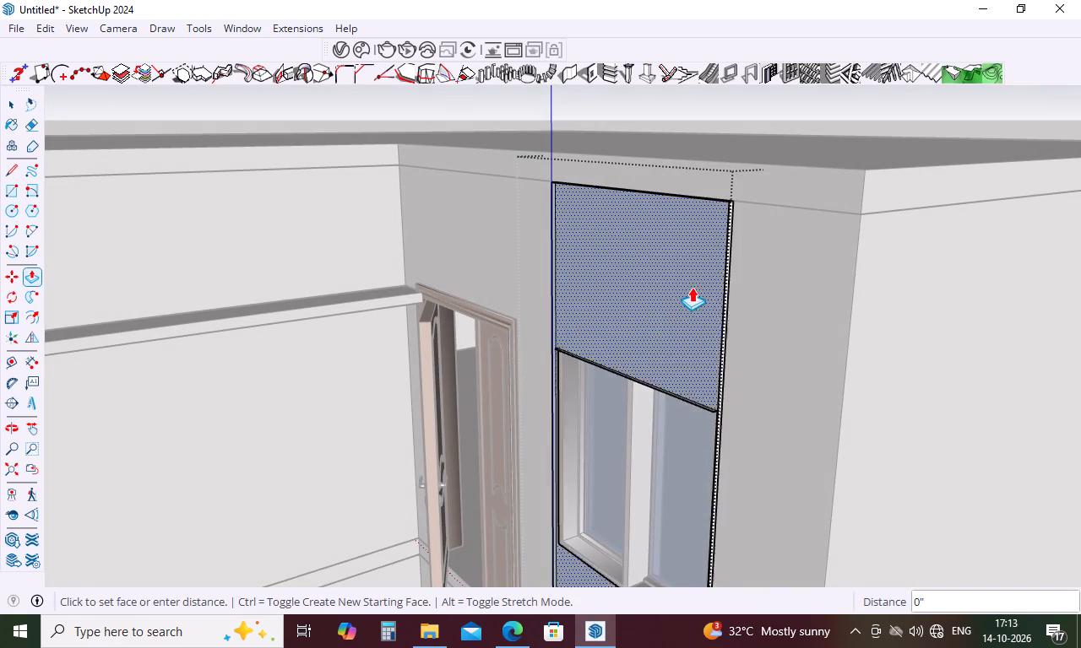
pyautogui.scroll(5, 725, 313)
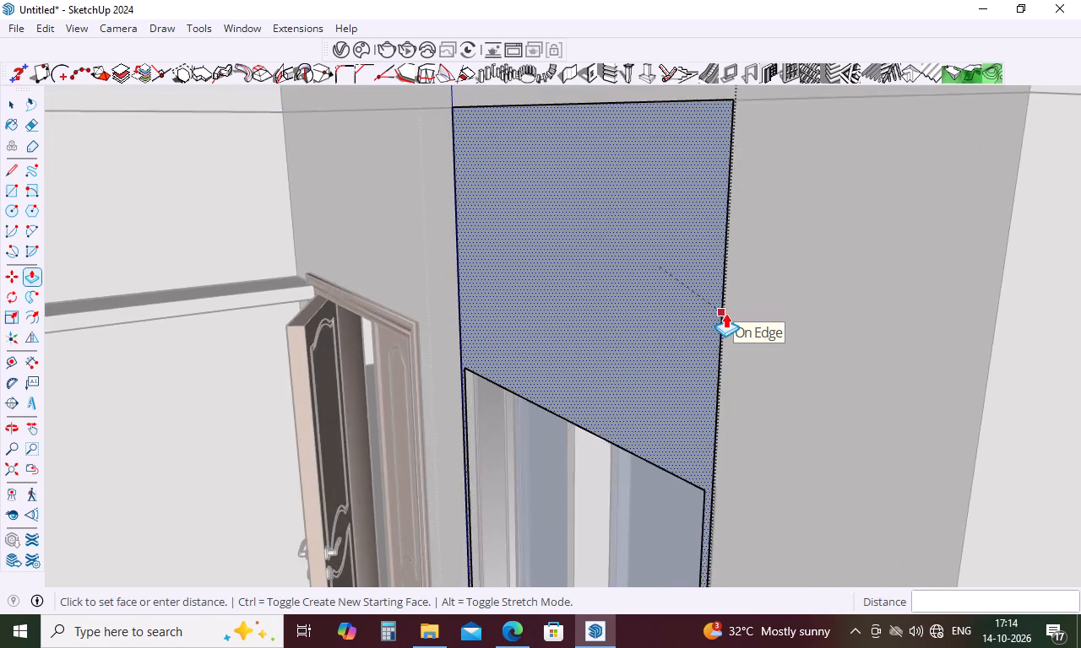
pyautogui.scroll(6, 725, 313)
pyautogui.moveTo(725, 313); pyautogui.dragTo(637, 323, button='middle')
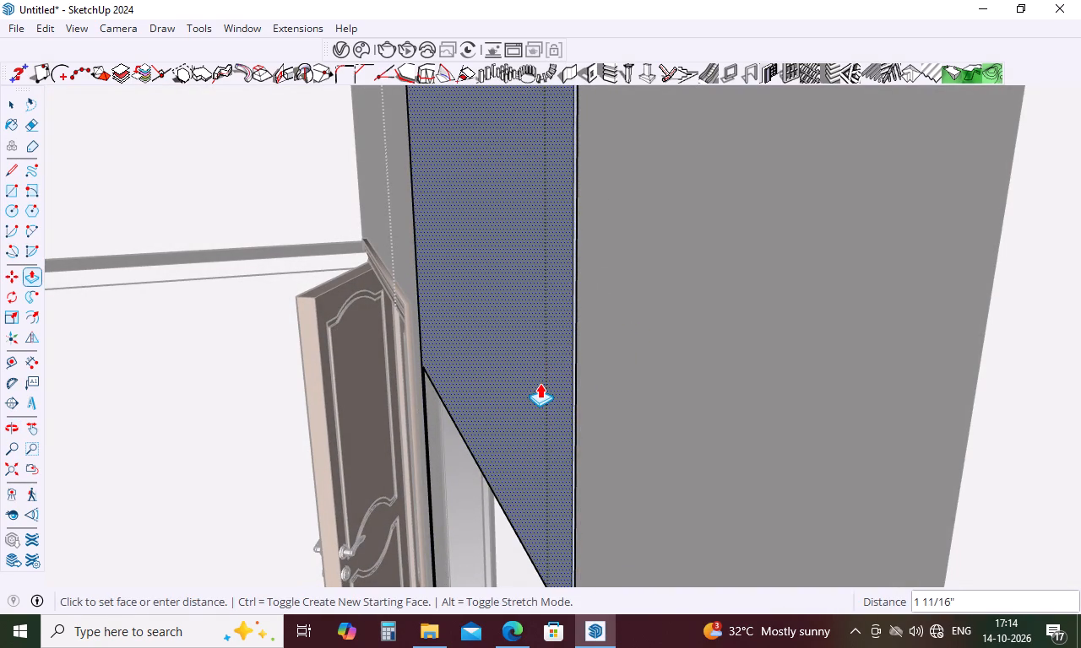
pyautogui.moveTo(540, 383); pyautogui.dragTo(612, 389, button='middle')
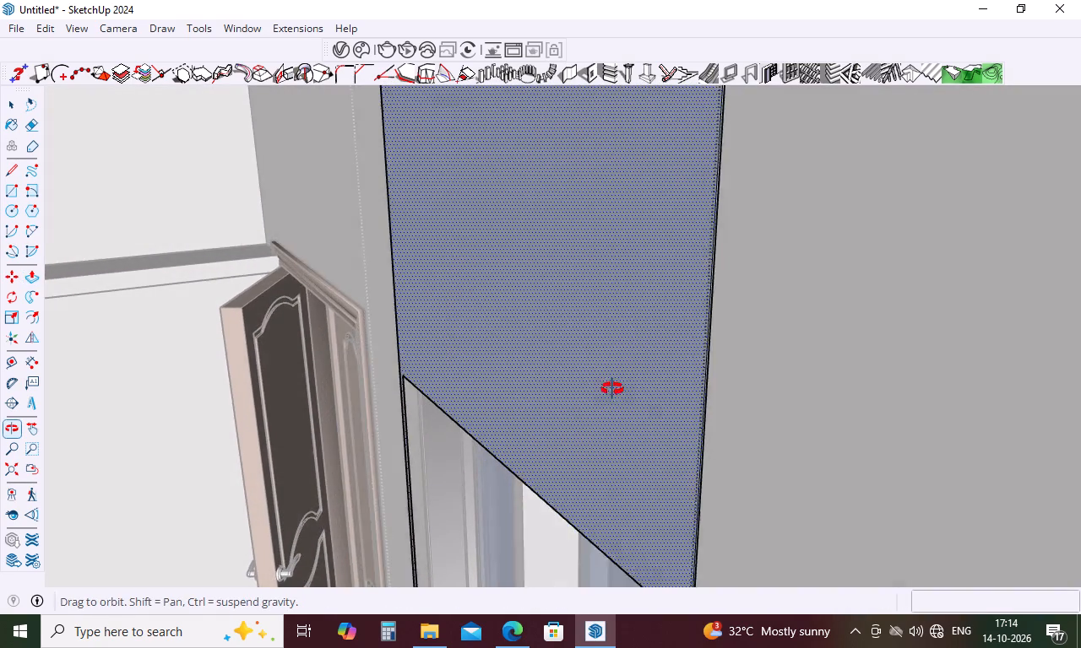
pyautogui.moveTo(612, 389); pyautogui.dragTo(627, 389, button='middle')
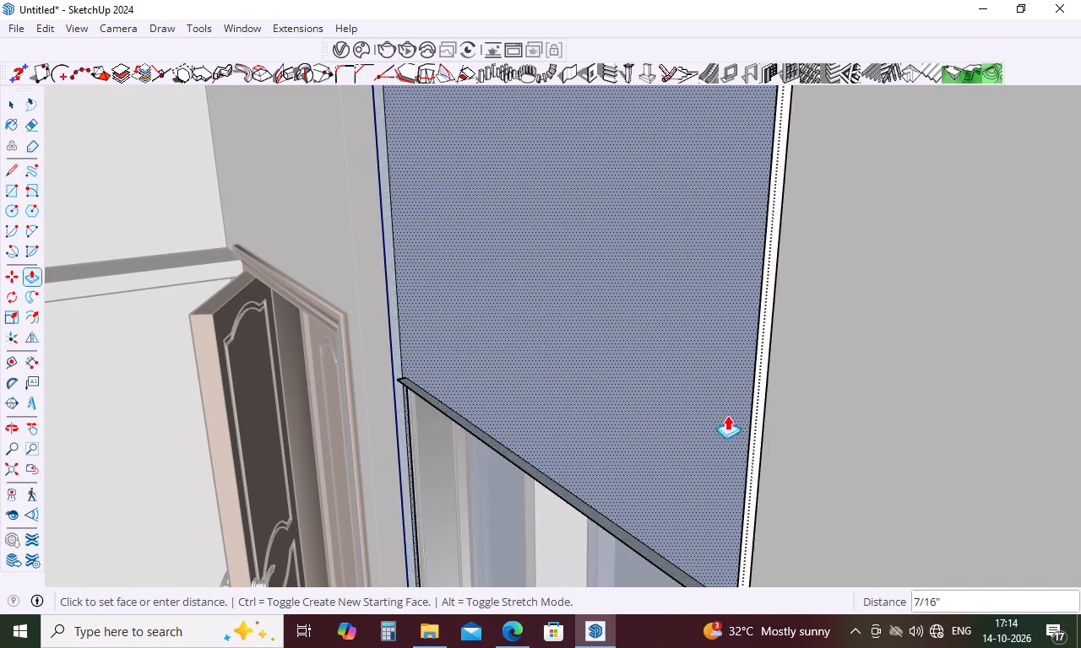
pyautogui.click(754, 420)
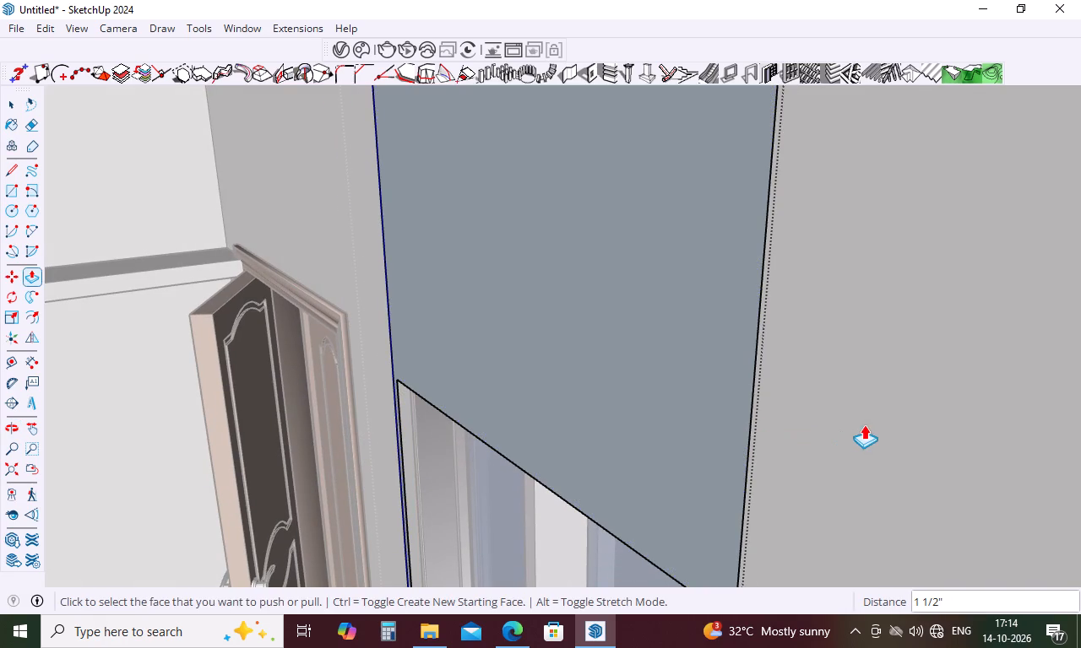
pyautogui.press('space')
pyautogui.moveTo(856, 416); pyautogui.dragTo(975, 392, button='middle')
pyautogui.scroll(-11, 976, 392)
pyautogui.moveTo(911, 415); pyautogui.dragTo(1080, 435, button='middle')
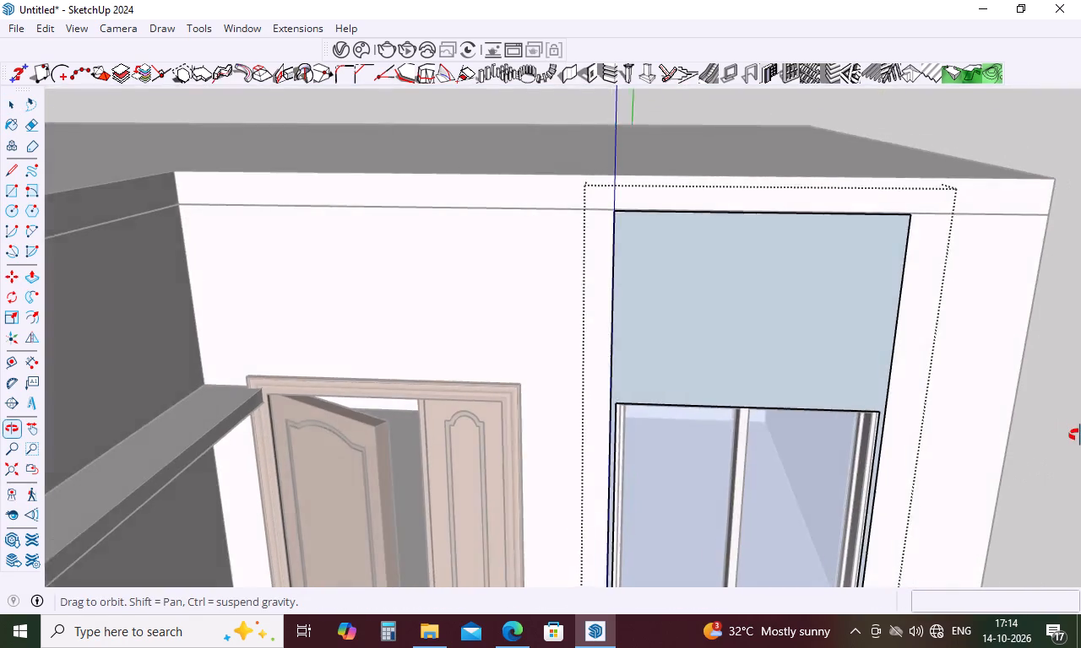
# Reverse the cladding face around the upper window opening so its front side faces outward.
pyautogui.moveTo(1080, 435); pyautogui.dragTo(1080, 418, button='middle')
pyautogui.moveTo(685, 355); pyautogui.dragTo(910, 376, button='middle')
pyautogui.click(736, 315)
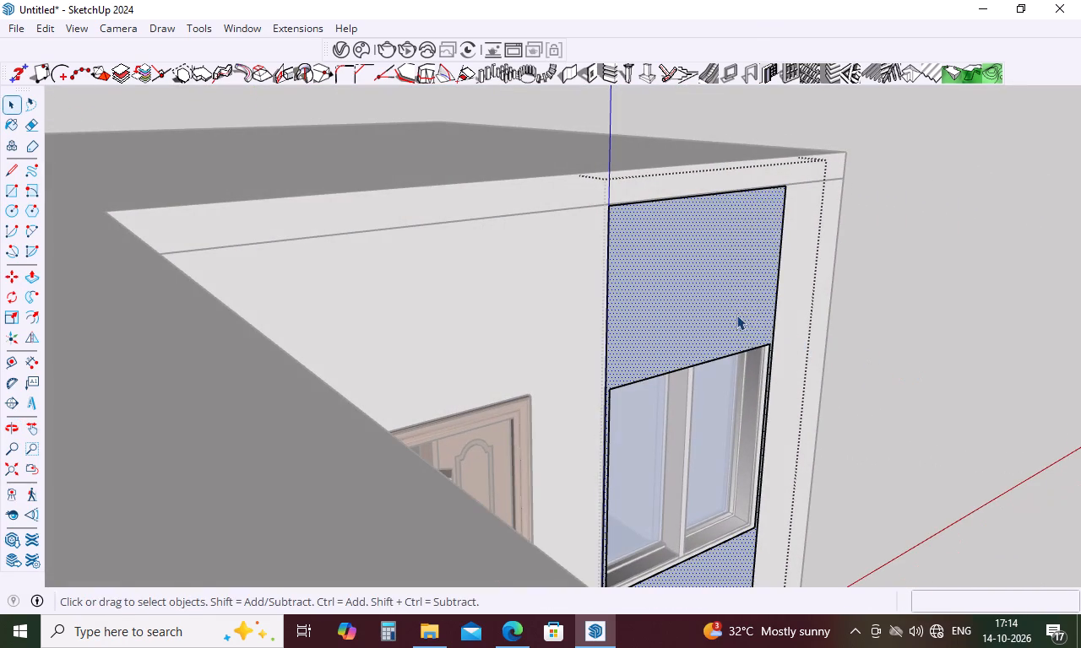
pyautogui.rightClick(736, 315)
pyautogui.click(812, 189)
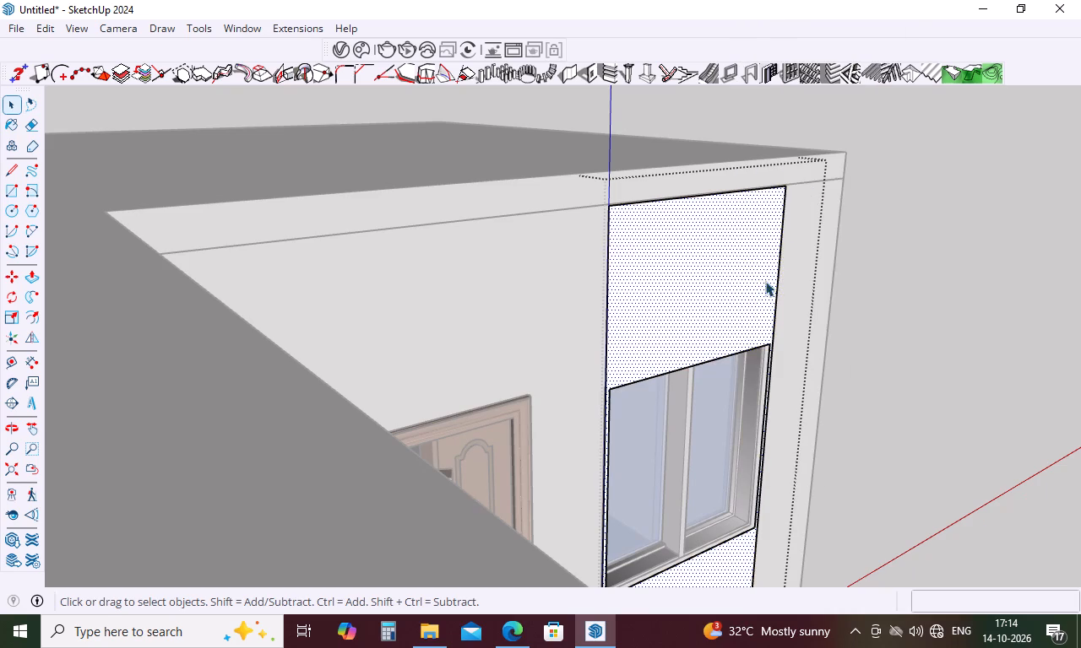
# Undo the face reversal and the last Push/Pull of the cladding face around the window opening.
pyautogui.moveTo(765, 281); pyautogui.dragTo(921, 366, button='middle')
pyautogui.scroll(7, 685, 309)
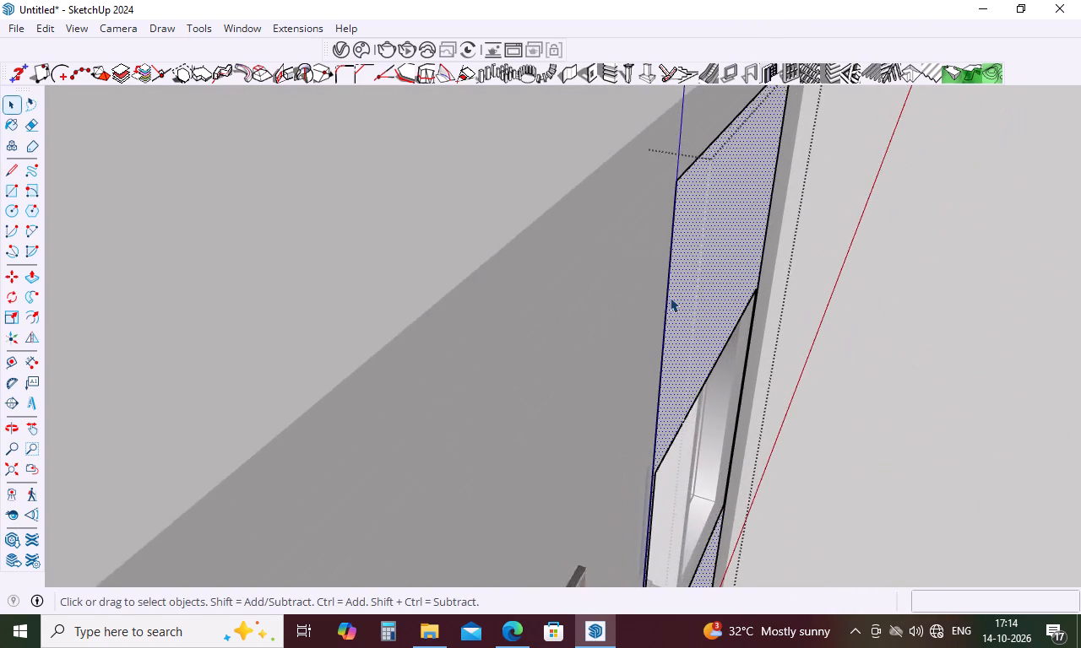
pyautogui.scroll(4, 670, 297)
pyautogui.moveTo(667, 297); pyautogui.dragTo(758, 313, button='middle')
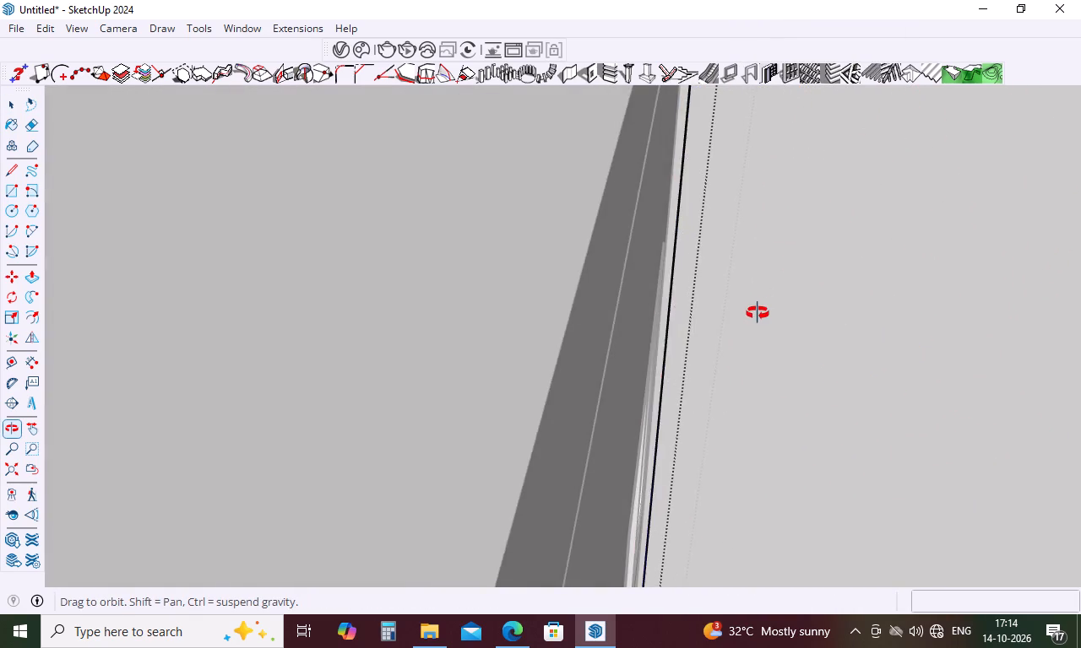
pyautogui.moveTo(758, 313); pyautogui.dragTo(709, 318, button='middle')
pyautogui.hotkey('ctrl', 'z')
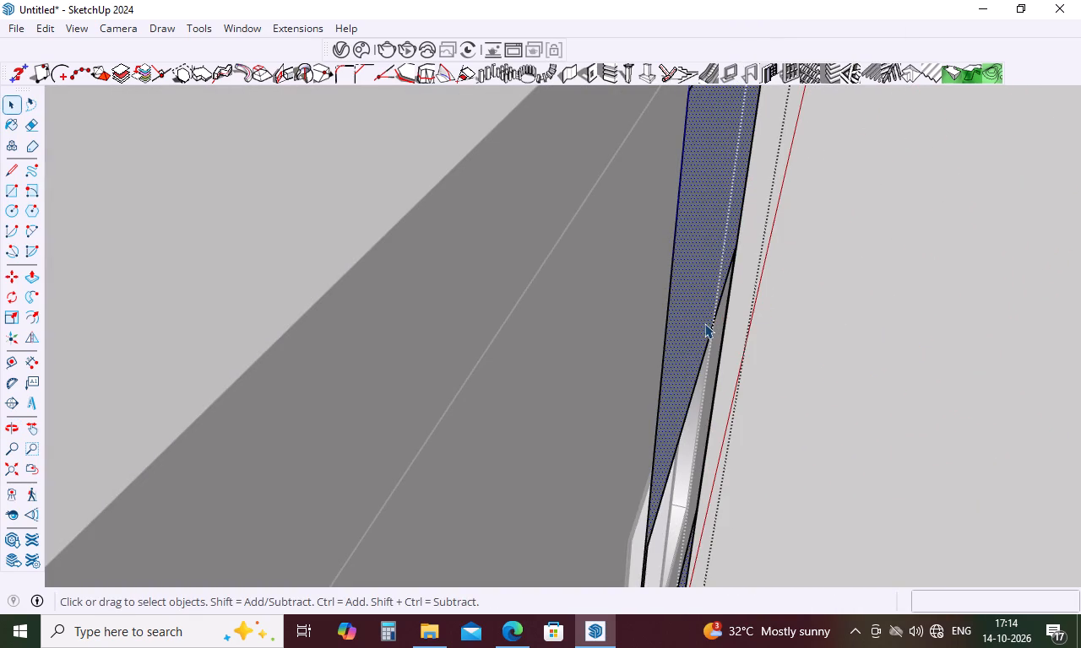
pyautogui.hotkey('ctrl', 'z')
# Exit the cladding group and draw a 4' 1" by 3' rectangle from the cladding's upper door-side corner to the window frame's far upper corner.
pyautogui.moveTo(698, 334); pyautogui.dragTo(712, 286, button='middle')
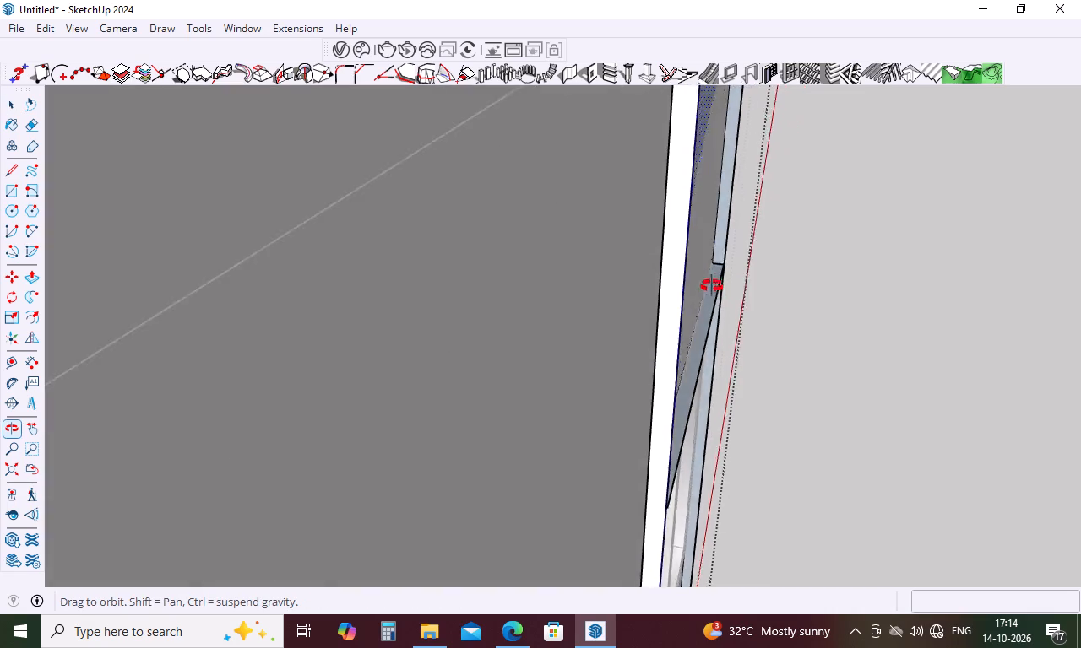
pyautogui.moveTo(712, 286); pyautogui.dragTo(398, 312, button='middle')
pyautogui.scroll(-5, 408, 315)
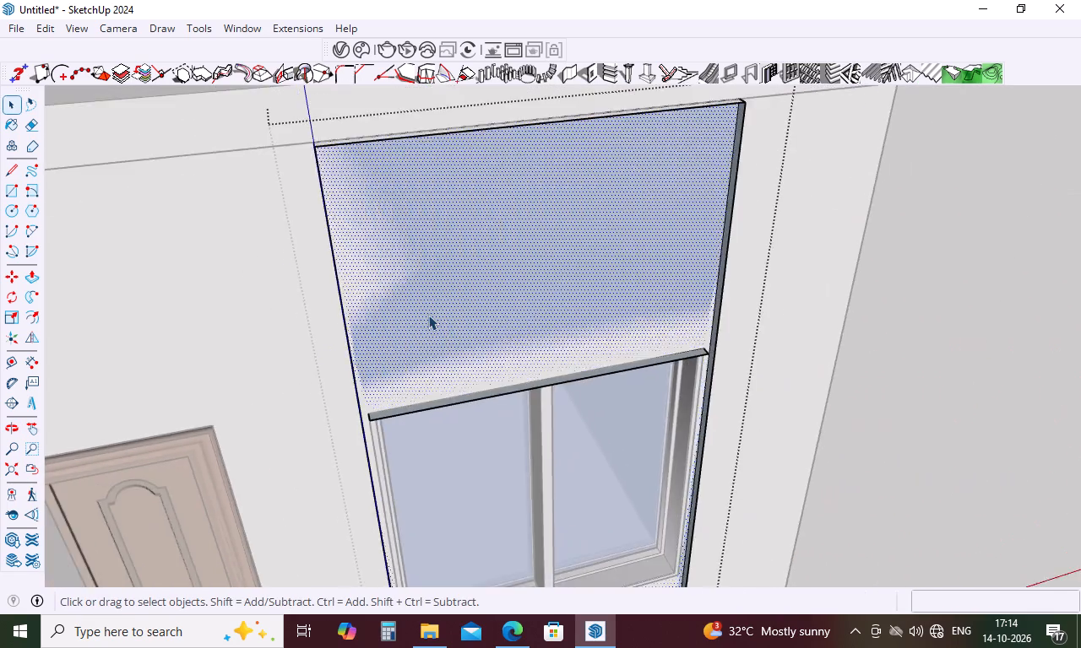
pyautogui.scroll(-5, 428, 315)
pyautogui.press('space')
pyautogui.moveTo(643, 366); pyautogui.dragTo(544, 294, button='middle')
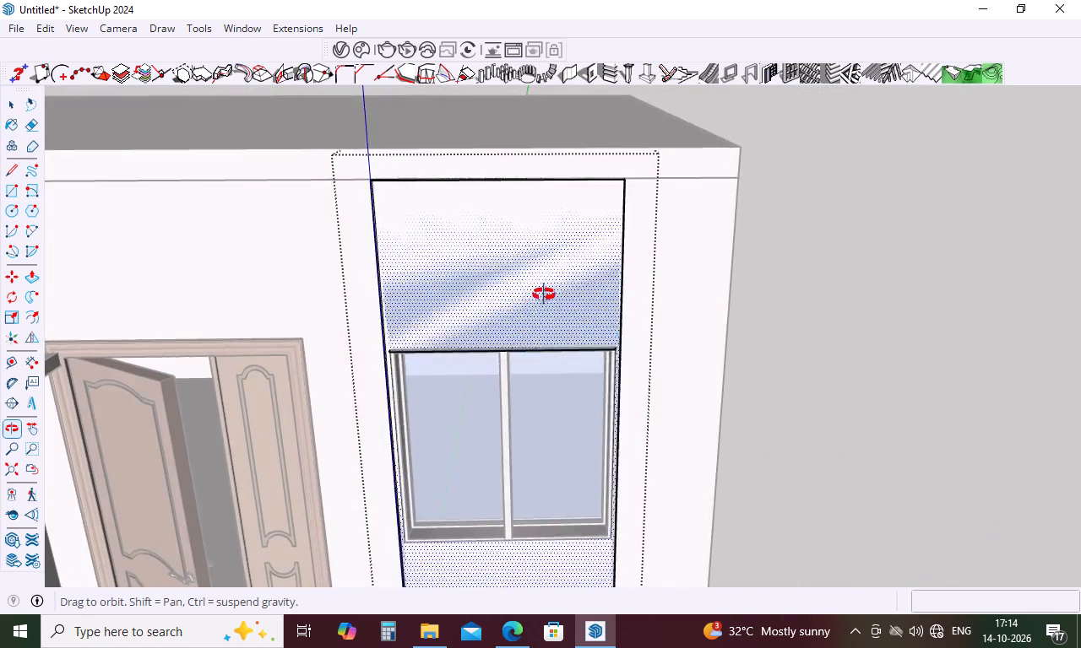
pyautogui.moveTo(544, 294); pyautogui.dragTo(523, 288, button='middle')
pyautogui.scroll(5, 460, 396)
pyautogui.scroll(-5, 419, 368)
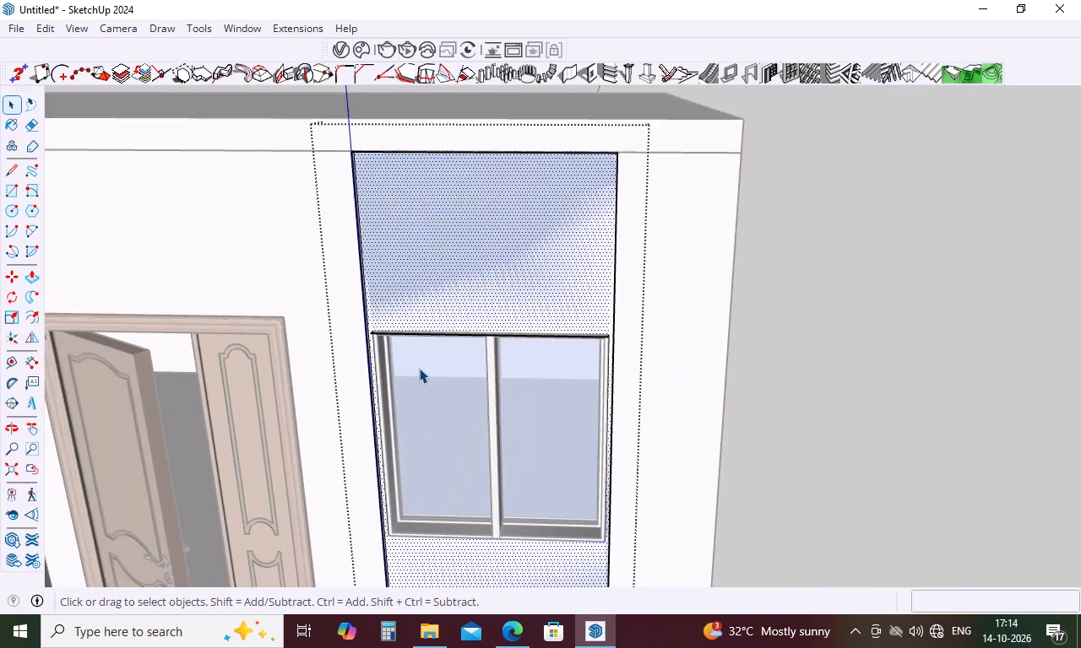
pyautogui.scroll(-5, 419, 368)
pyautogui.press('Escape')
pyautogui.press('r')
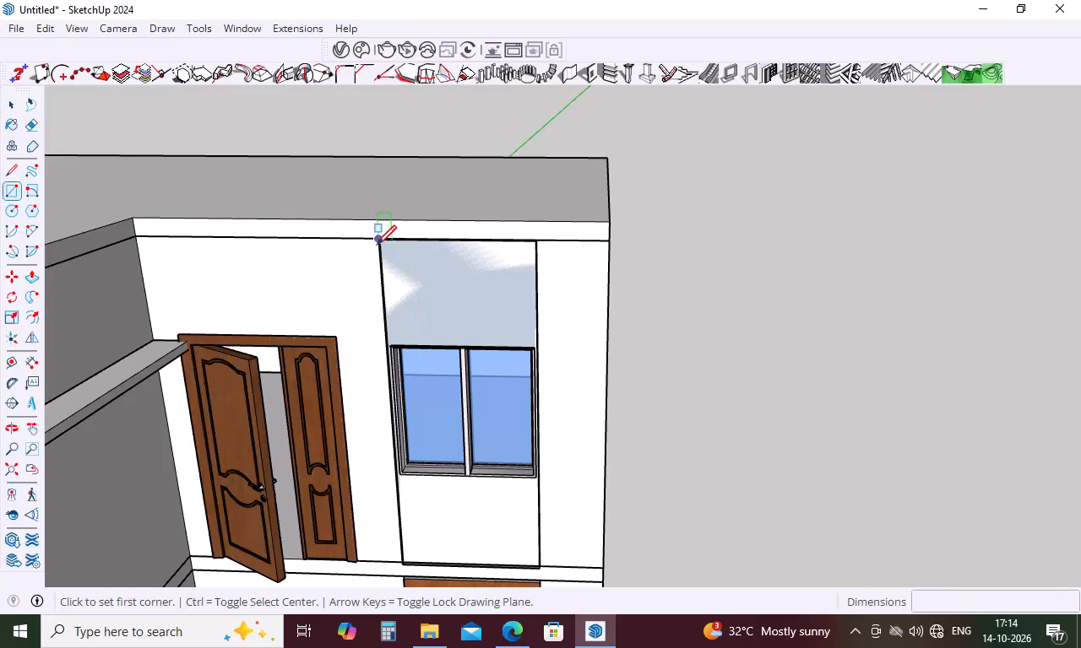
pyautogui.click(375, 244)
pyautogui.scroll(9, 531, 354)
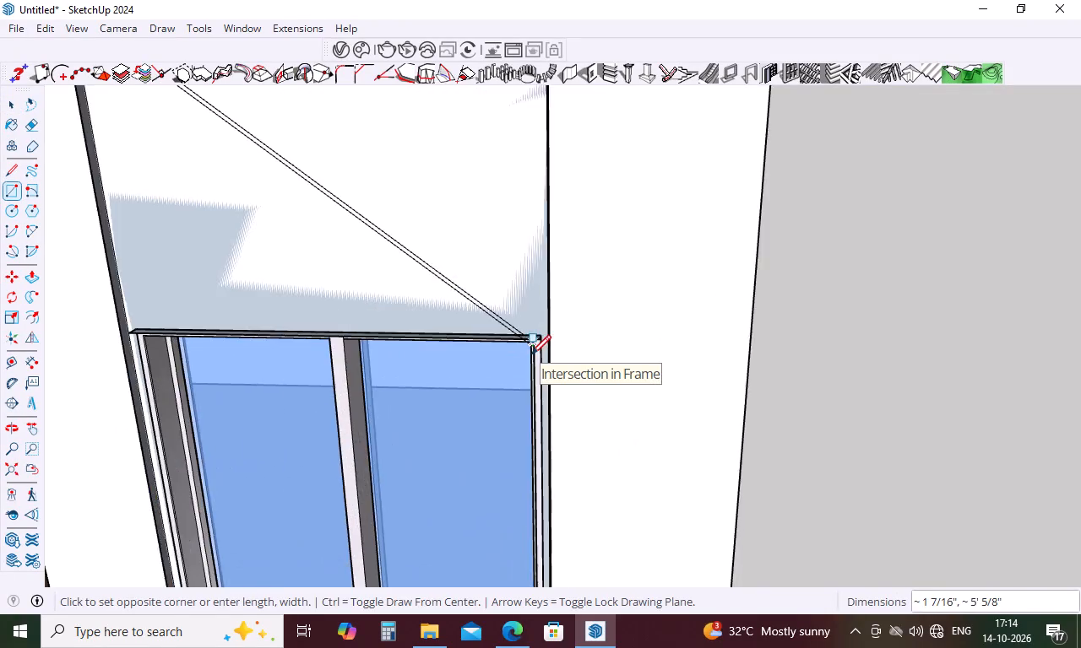
pyautogui.scroll(7, 531, 354)
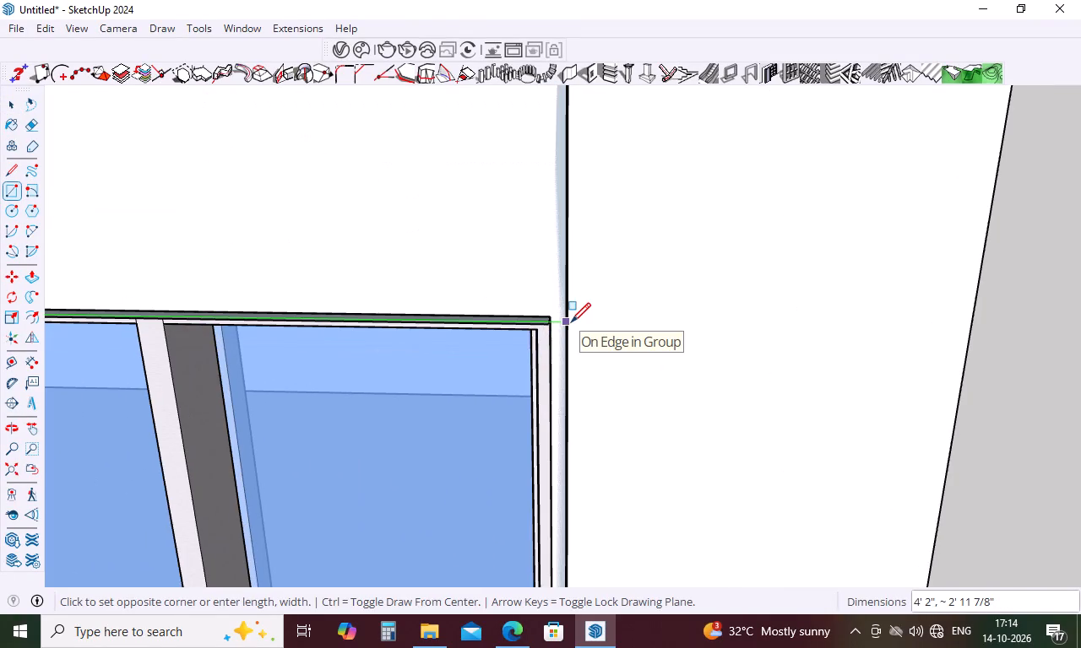
pyautogui.scroll(9, 571, 322)
pyautogui.click(511, 329)
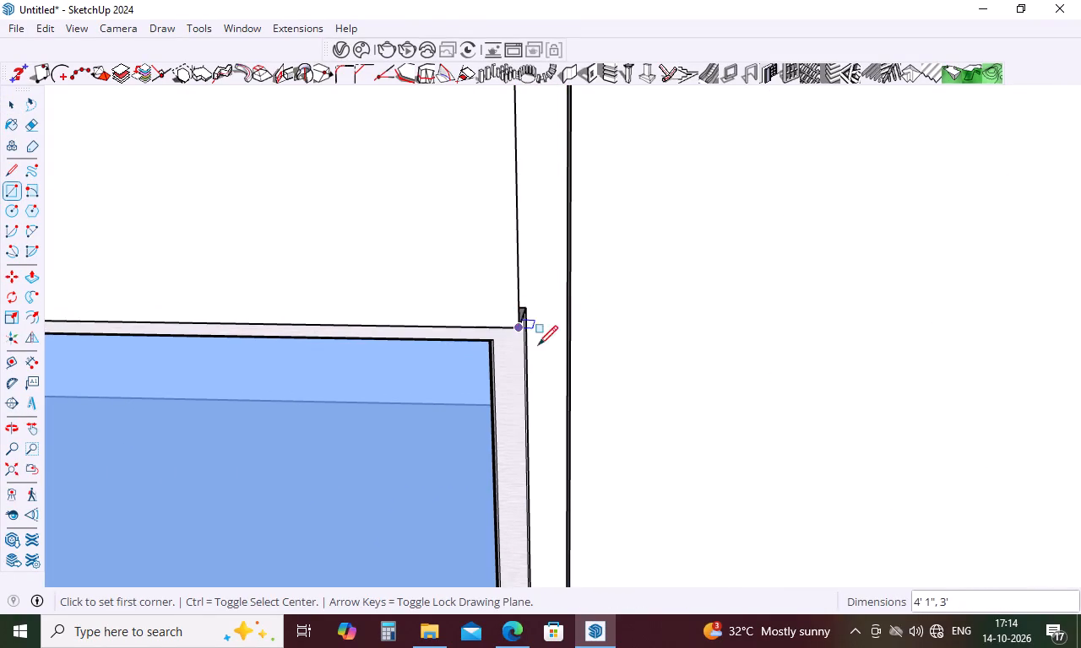
# Draw a 1" by 3' rectangle from the window frame's far upper corner to the cladding frame's upper inner corner.
pyautogui.scroll(-20, 562, 356)
pyautogui.scroll(-2, 562, 356)
pyautogui.moveTo(577, 375); pyautogui.dragTo(765, 381, button='middle')
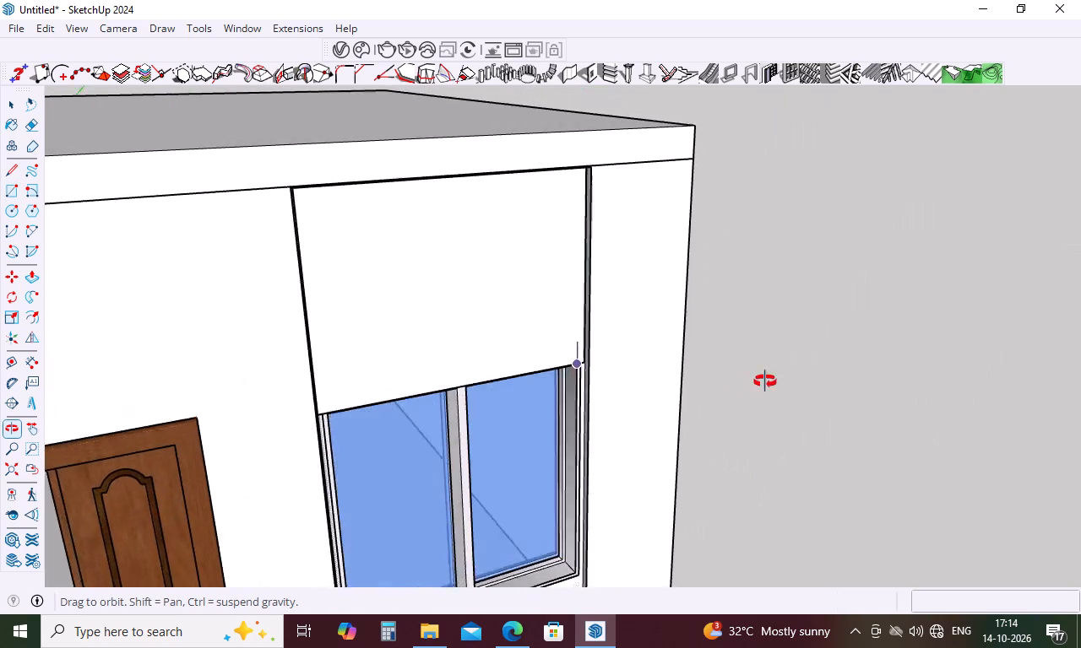
pyautogui.moveTo(765, 381); pyautogui.dragTo(703, 406, button='middle')
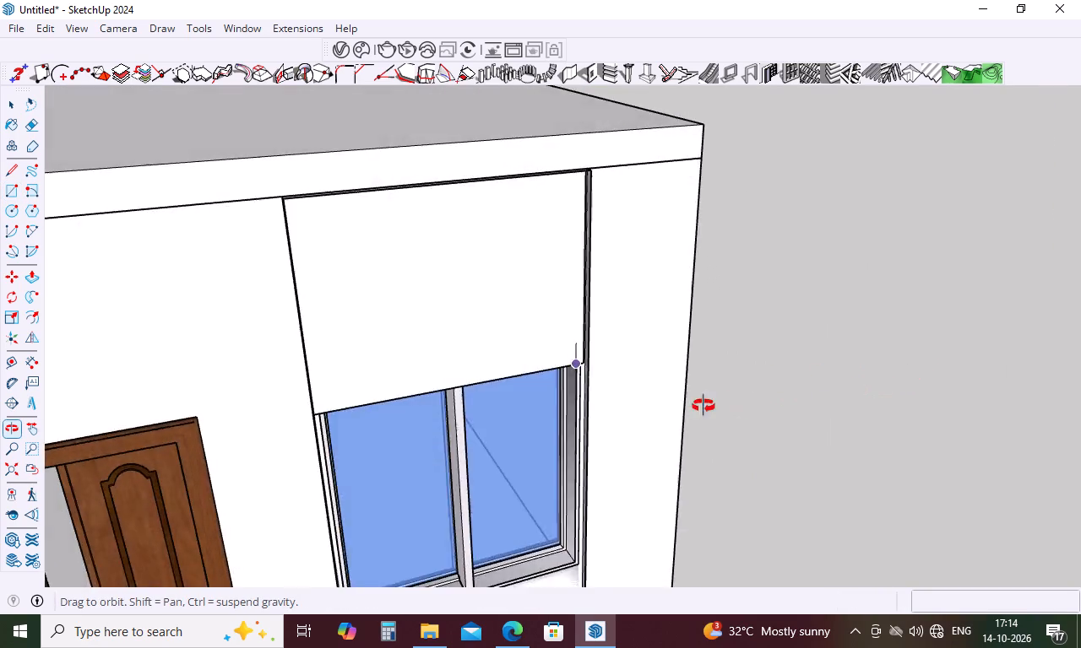
pyautogui.moveTo(703, 406); pyautogui.dragTo(515, 359, button='middle')
pyautogui.scroll(6, 606, 367)
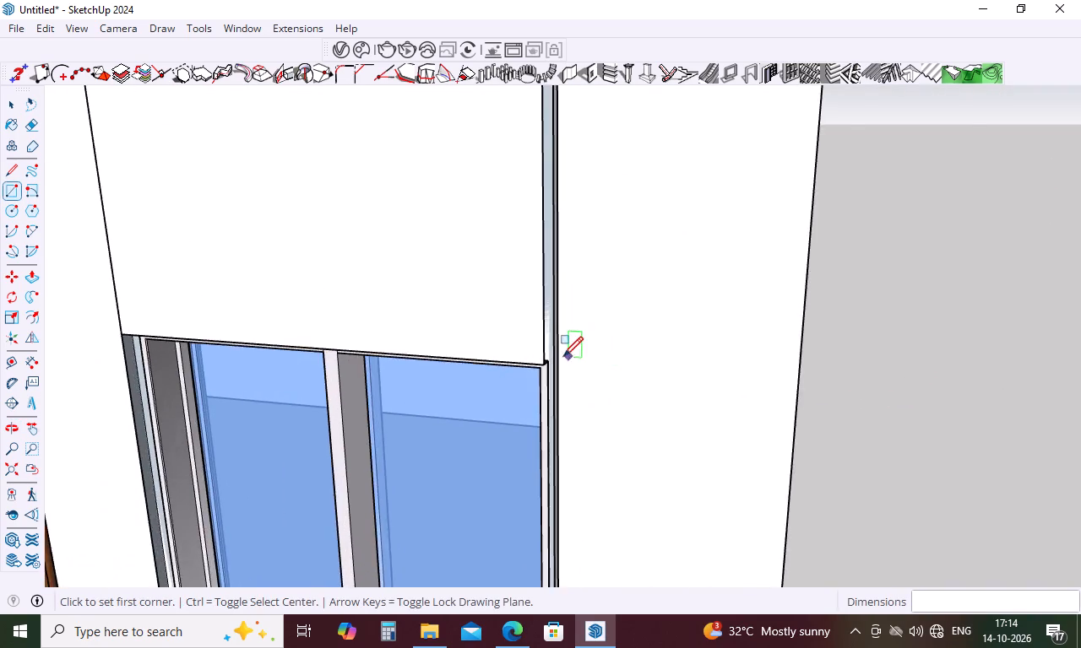
pyautogui.scroll(14, 563, 356)
pyautogui.click(530, 384)
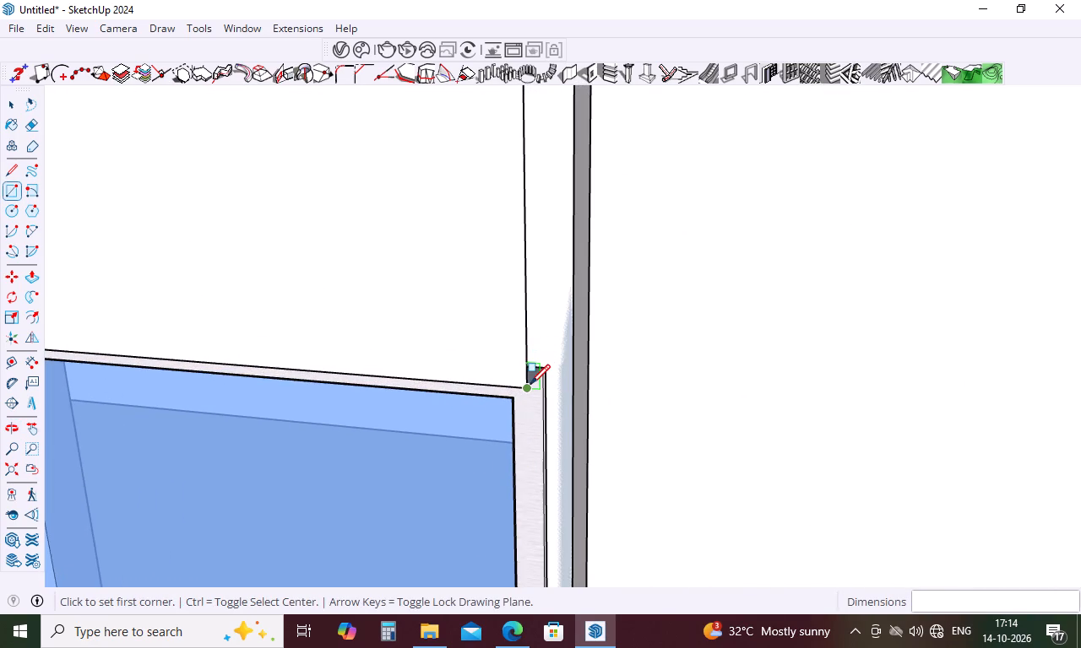
pyautogui.scroll(-16, 573, 402)
pyautogui.scroll(-7, 580, 412)
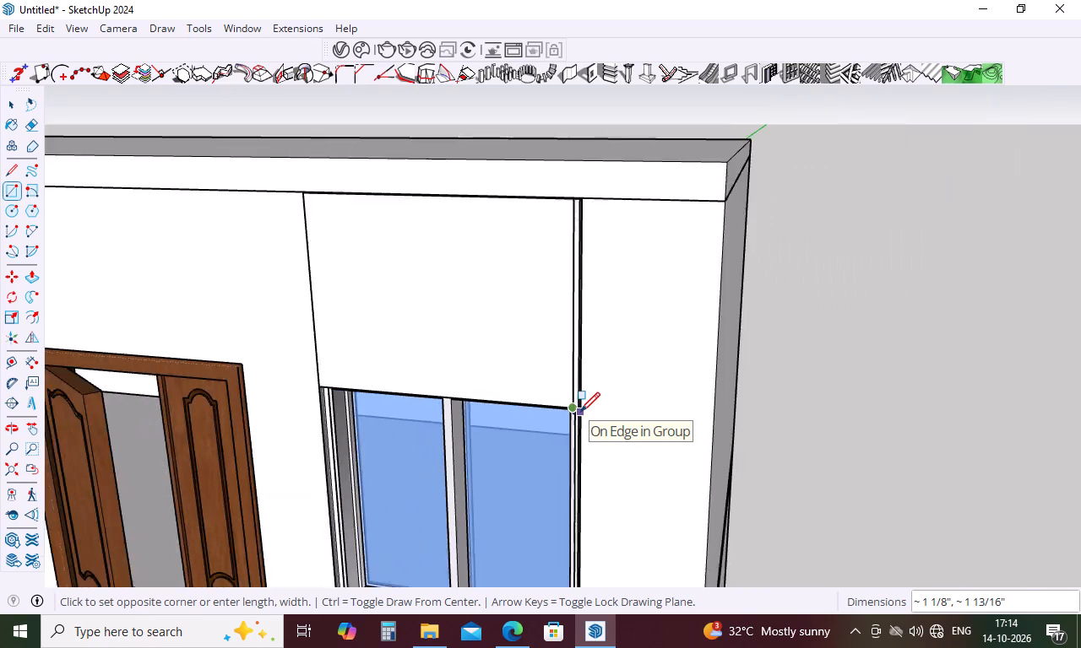
pyautogui.scroll(-4, 580, 412)
pyautogui.scroll(20, 570, 293)
pyautogui.scroll(3, 570, 293)
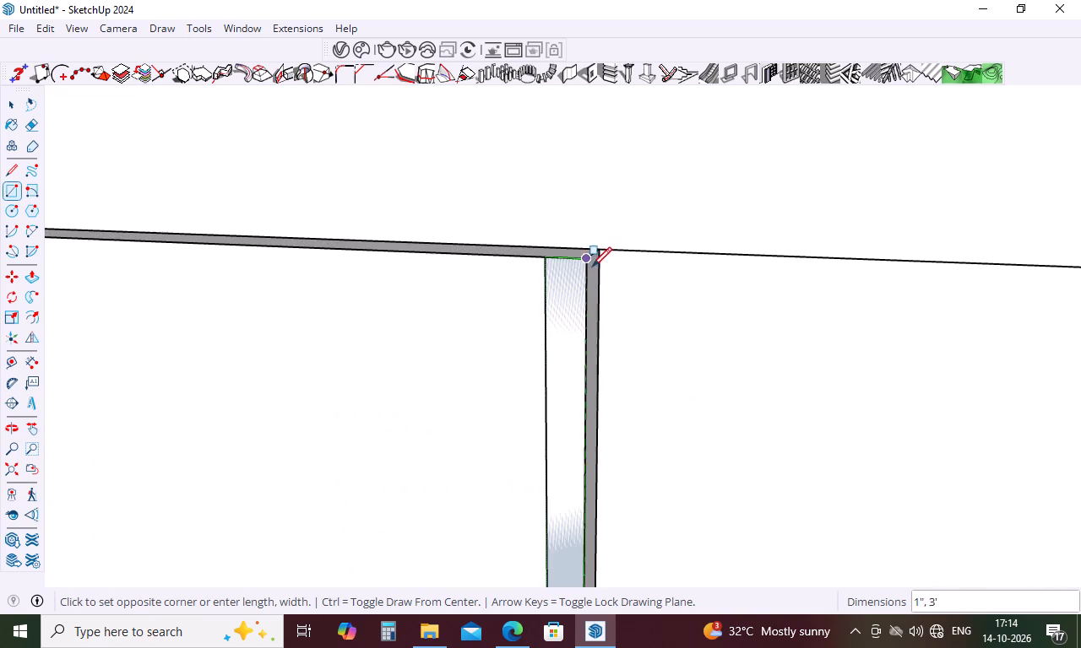
pyautogui.click(591, 262)
# Delete the dividing edge between the two rectangles above the window to merge them into one face.
pyautogui.scroll(-6, 636, 256)
pyautogui.press('space')
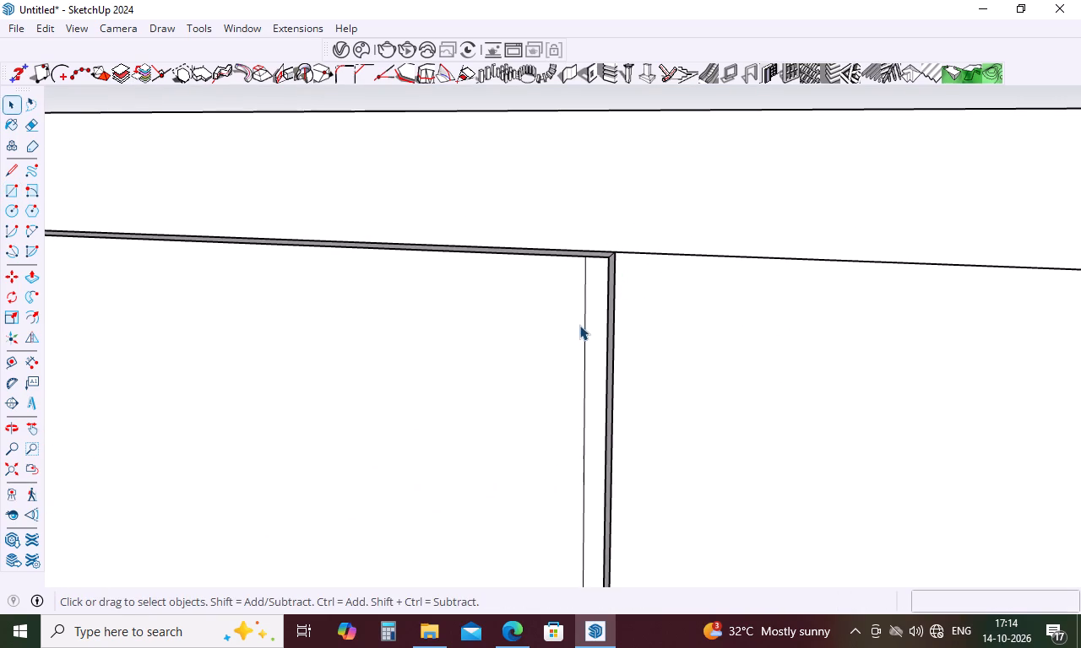
pyautogui.click(584, 317)
pyautogui.press('Delete')
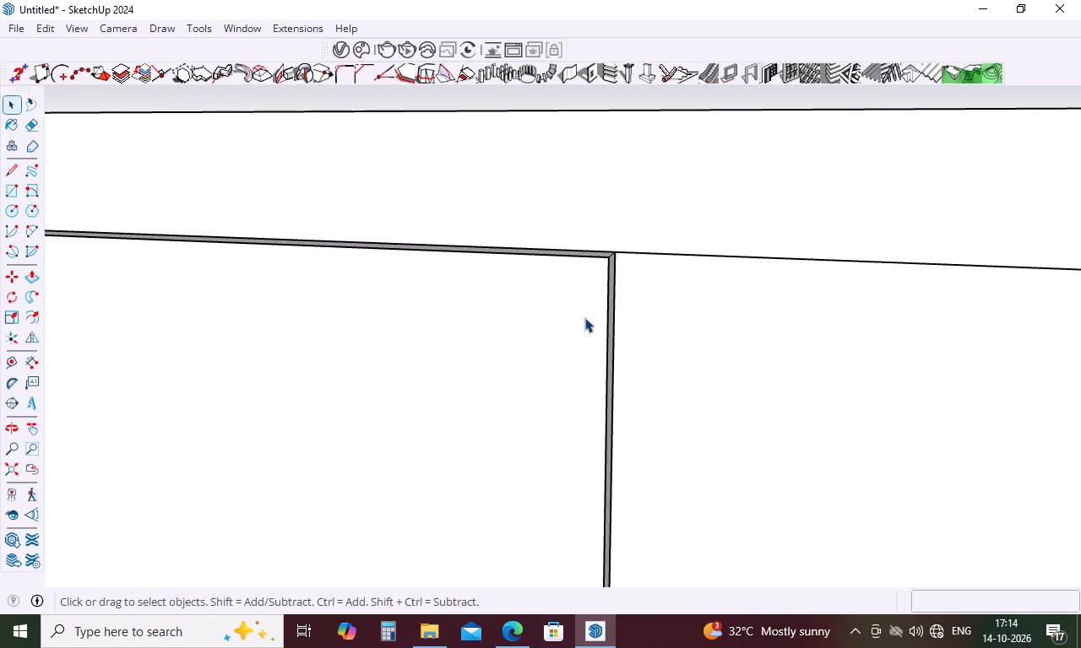
# Draw a strip rectangle about 1 3/4" by 3' 11 15/16" along the window's door side, from the upper face's lower corner to the frame's lower corner.
pyautogui.scroll(-18, 623, 281)
pyautogui.scroll(-6, 632, 275)
pyautogui.moveTo(625, 376); pyautogui.dragTo(678, 301, button='middle')
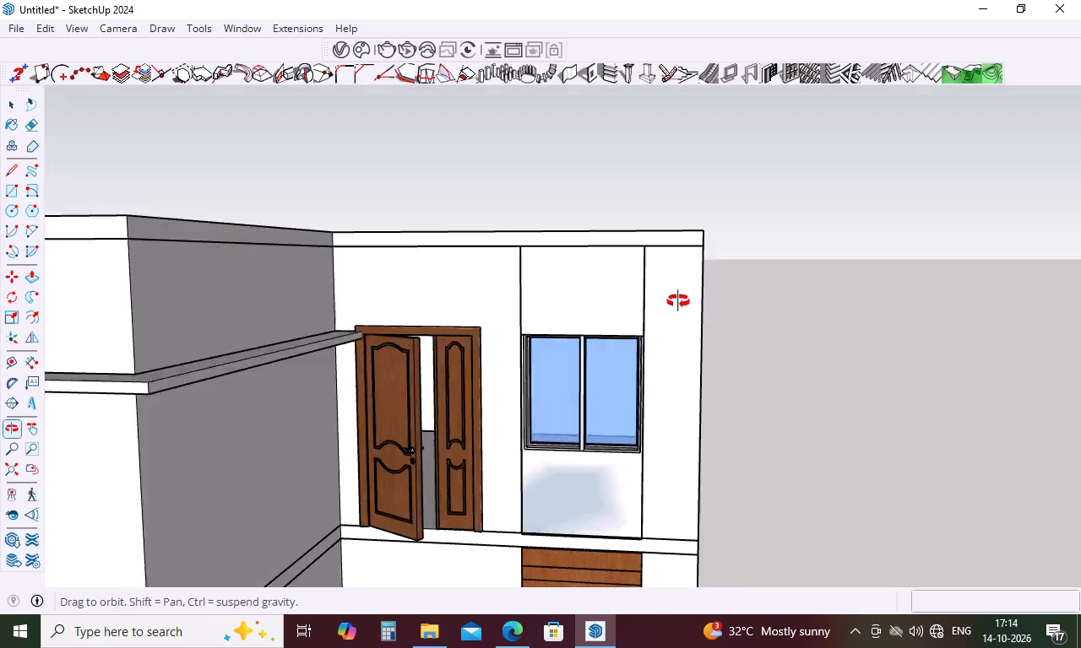
pyautogui.moveTo(678, 301); pyautogui.dragTo(691, 278, button='middle')
pyautogui.scroll(5, 598, 328)
pyautogui.scroll(15, 507, 300)
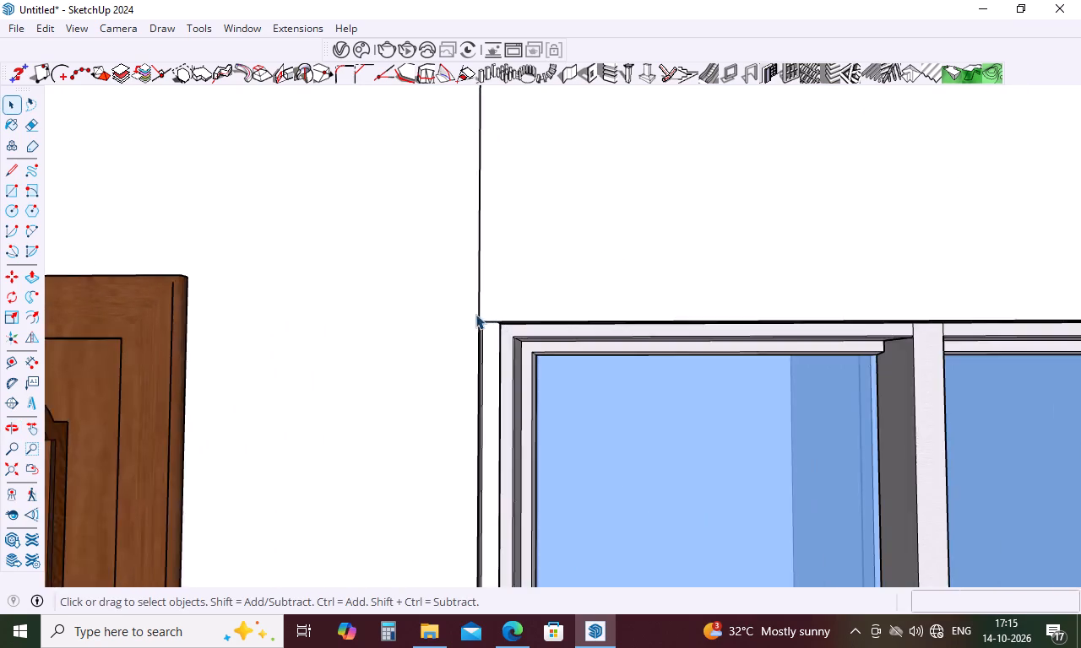
pyautogui.scroll(4, 475, 314)
pyautogui.press('r')
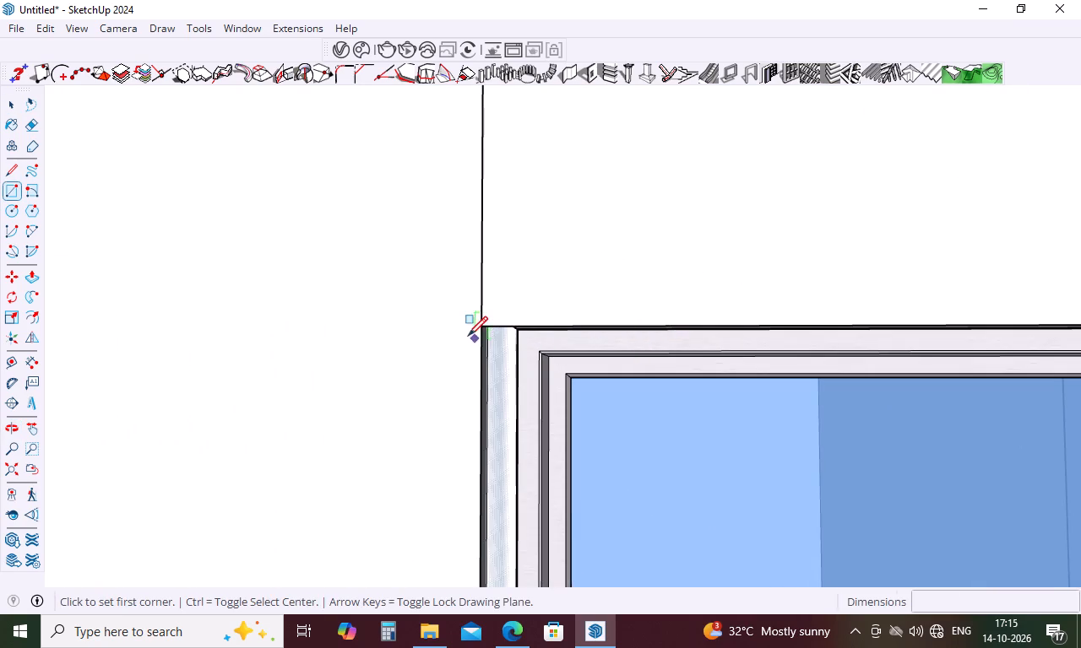
pyautogui.click(480, 325)
pyautogui.scroll(-12, 488, 316)
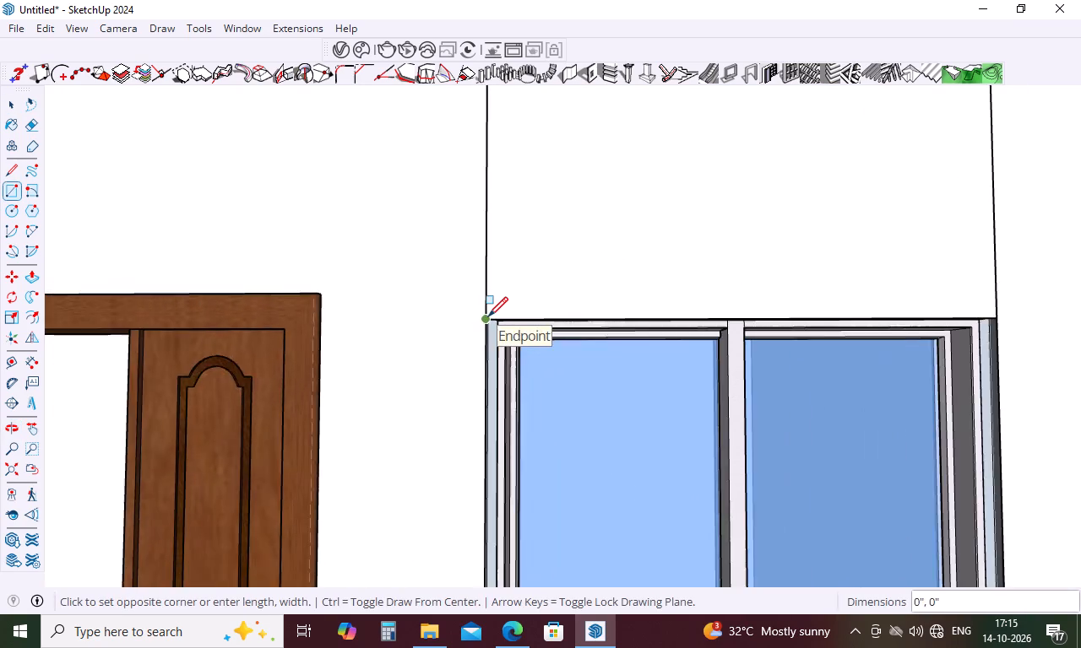
pyautogui.scroll(-12, 488, 316)
pyautogui.scroll(10, 492, 484)
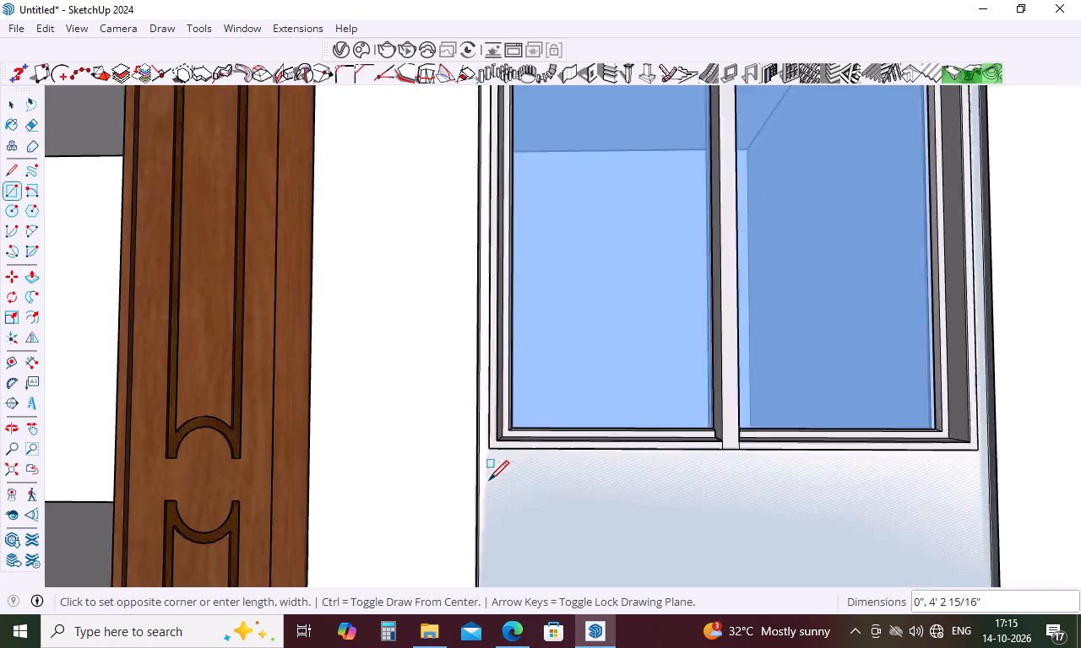
pyautogui.scroll(14, 489, 480)
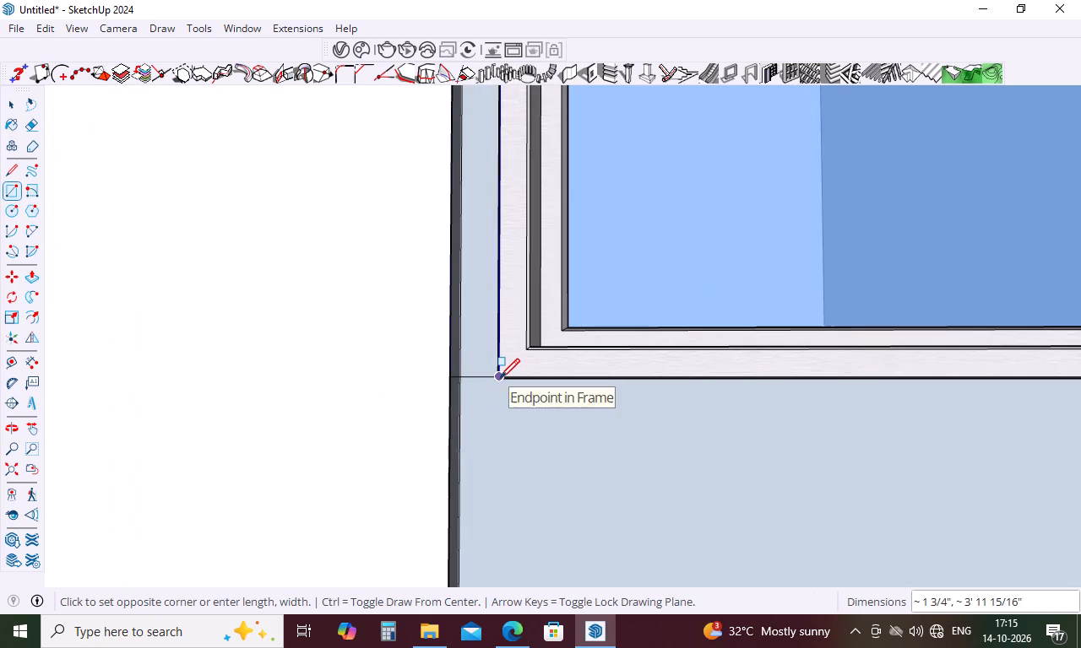
pyautogui.click(500, 378)
# Examine the strips between the window frame and the cladding at the window's lower door-side corner and far upper corner.
pyautogui.scroll(-17, 449, 389)
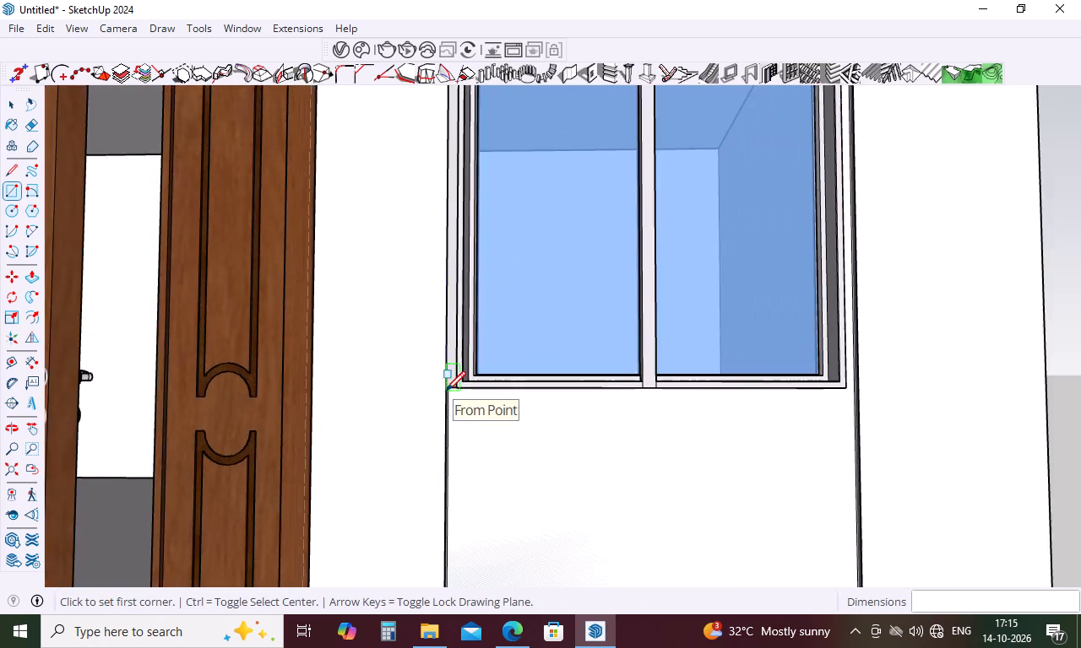
pyautogui.scroll(12, 446, 391)
pyautogui.moveTo(453, 388); pyautogui.dragTo(631, 411, button='middle')
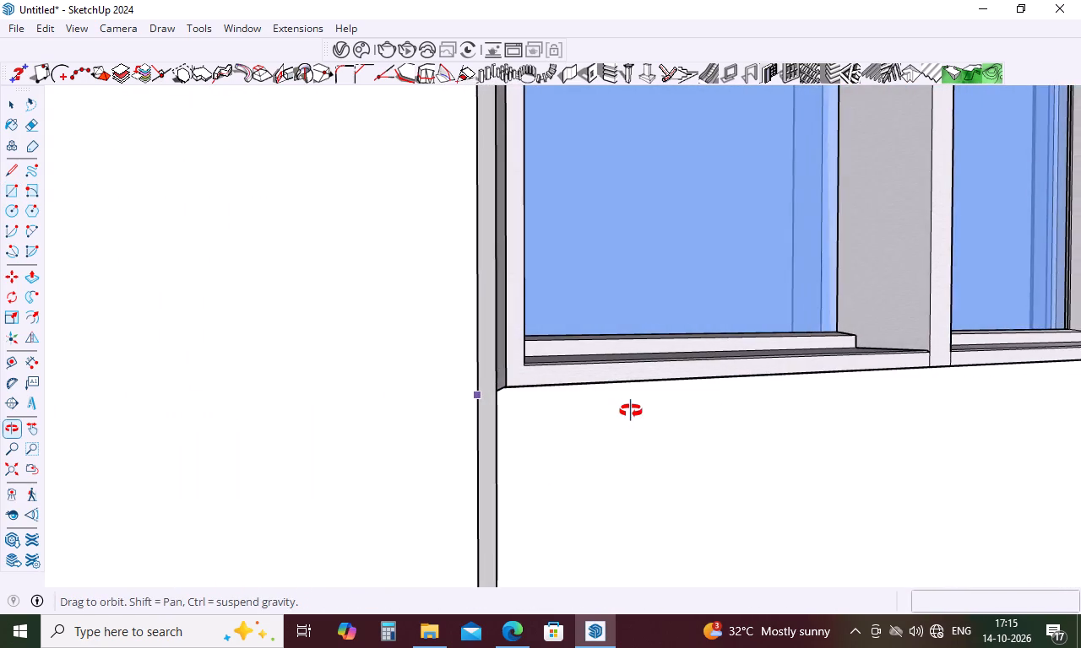
pyautogui.moveTo(631, 411); pyautogui.dragTo(478, 417, button='middle')
pyautogui.scroll(-15, 470, 417)
pyautogui.scroll(-4, 735, 343)
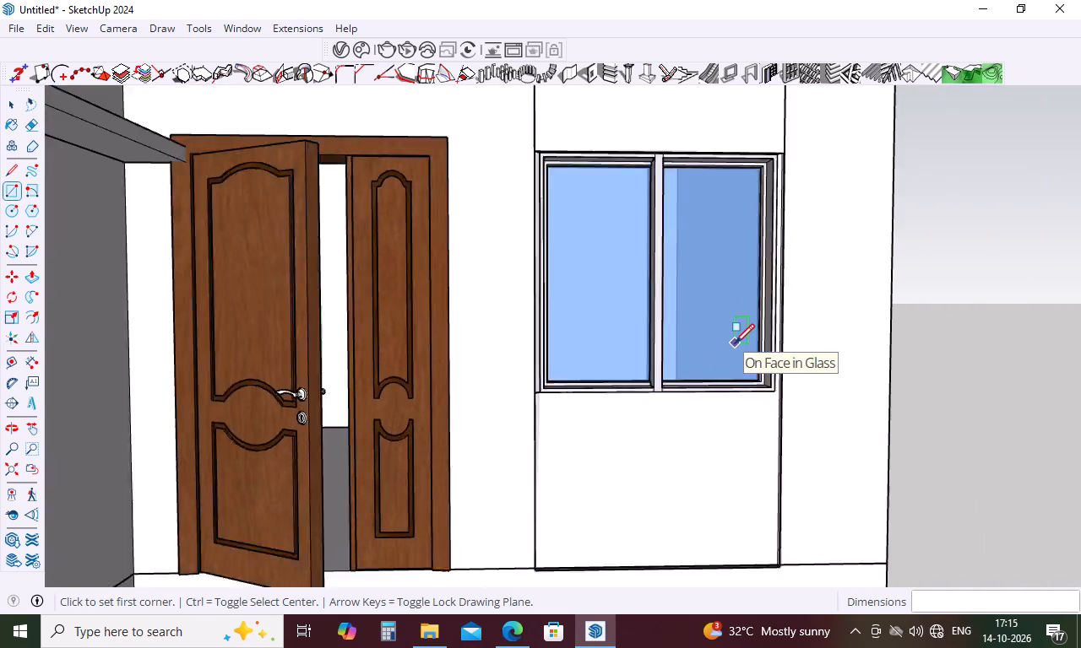
pyautogui.scroll(-1, 735, 343)
pyautogui.scroll(5, 809, 249)
pyautogui.scroll(16, 753, 129)
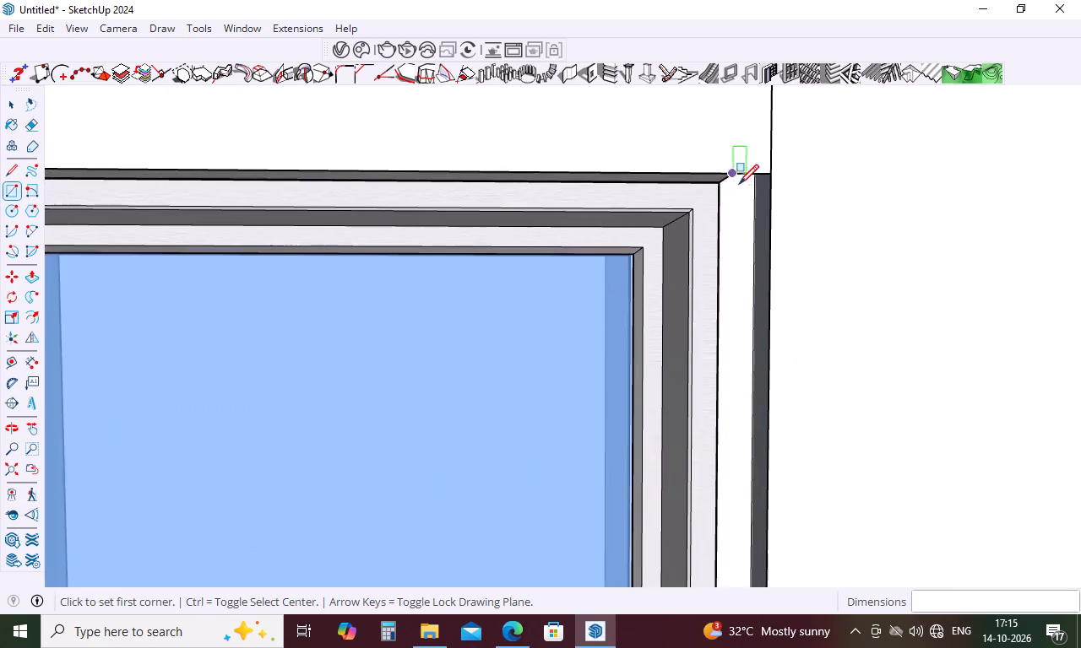
pyautogui.scroll(6, 739, 184)
pyautogui.moveTo(739, 220); pyautogui.dragTo(606, 307, button='middle')
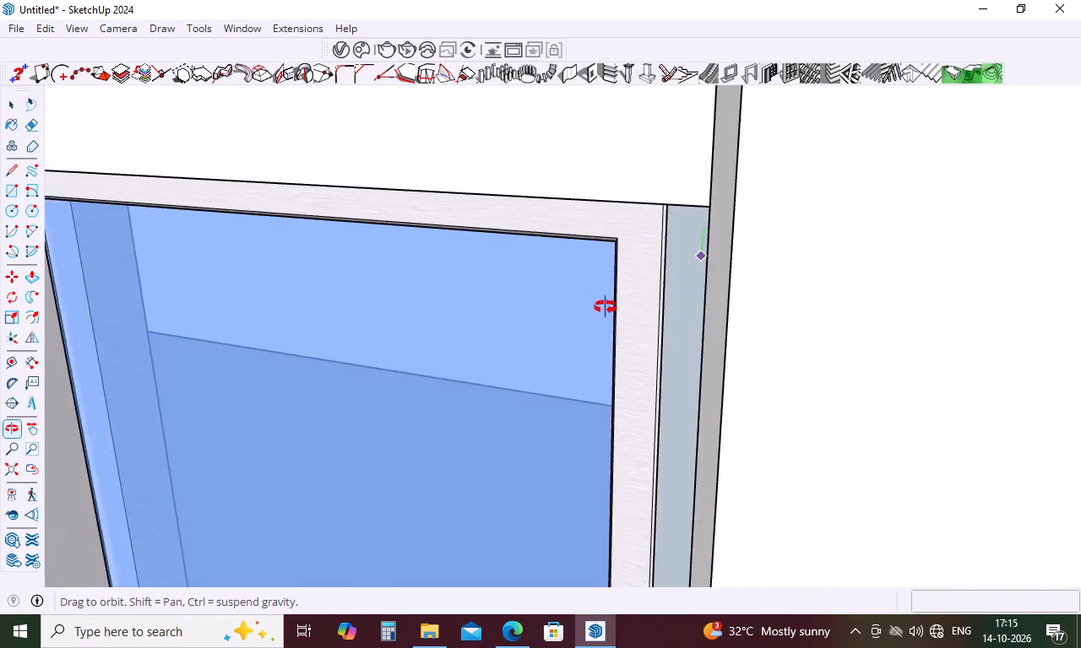
pyautogui.moveTo(606, 307); pyautogui.dragTo(839, 300, button='middle')
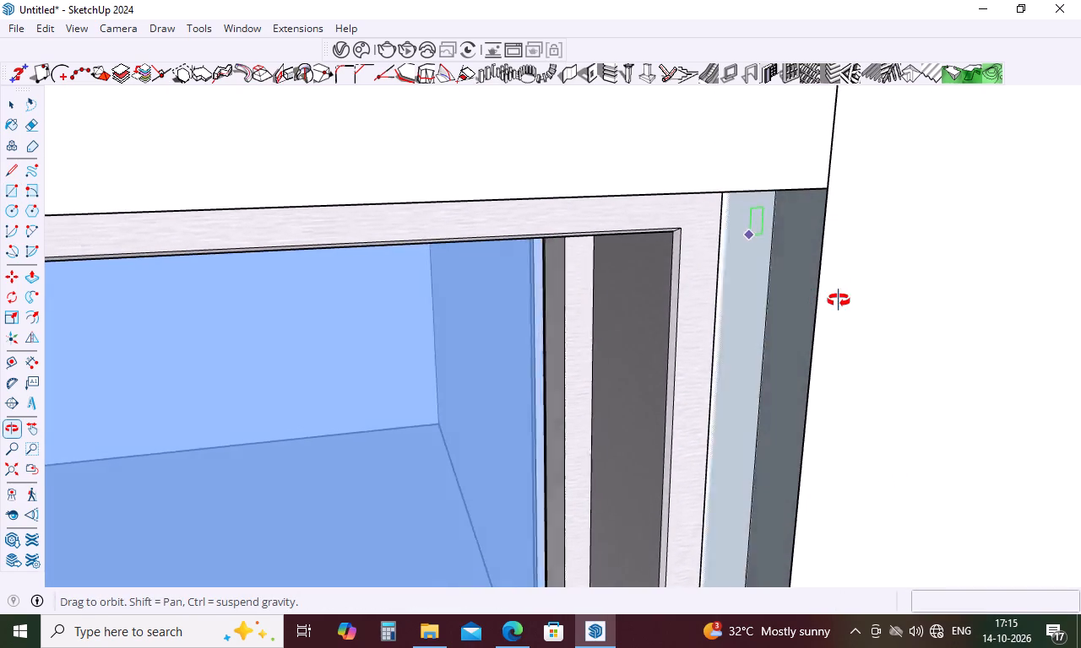
pyautogui.moveTo(839, 300); pyautogui.dragTo(864, 300, button='middle')
pyautogui.press('space')
pyautogui.scroll(-5, 768, 277)
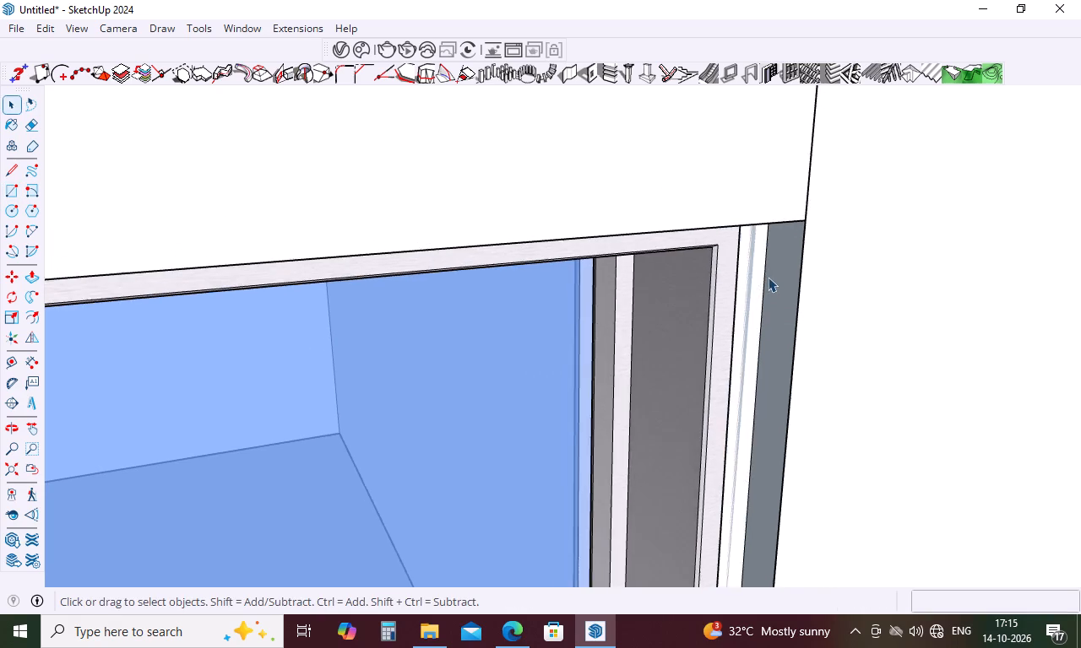
pyautogui.scroll(-17, 768, 277)
pyautogui.scroll(-6, 762, 285)
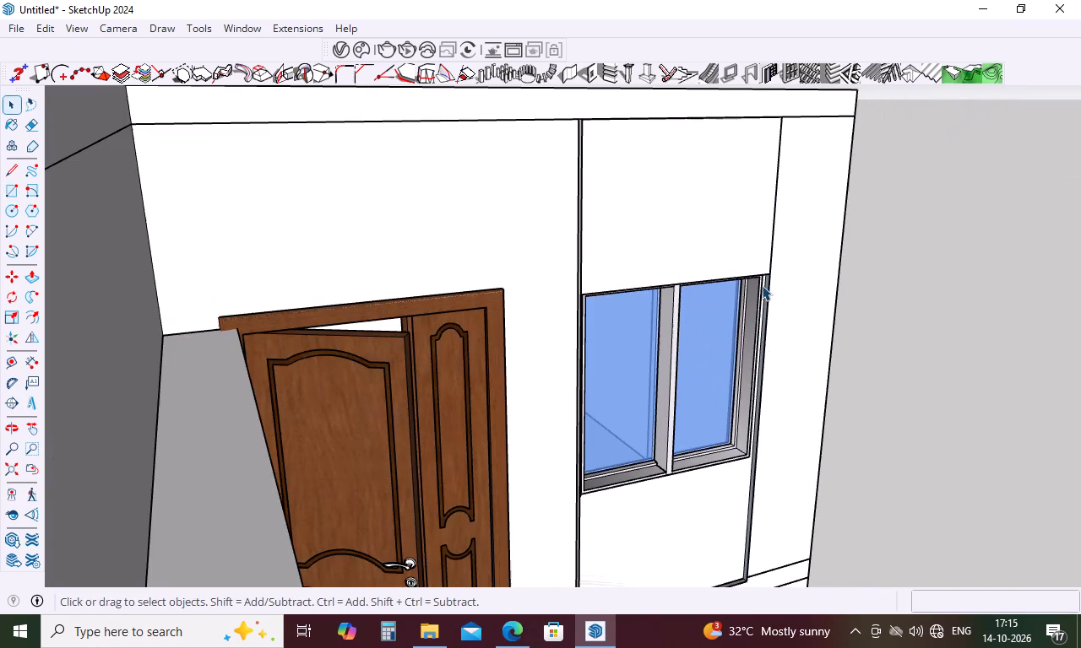
# Undo the last strip rectangle drawn along the upper window's door side.
pyautogui.scroll(10, 599, 319)
pyautogui.moveTo(557, 316); pyautogui.dragTo(540, 261, button='middle')
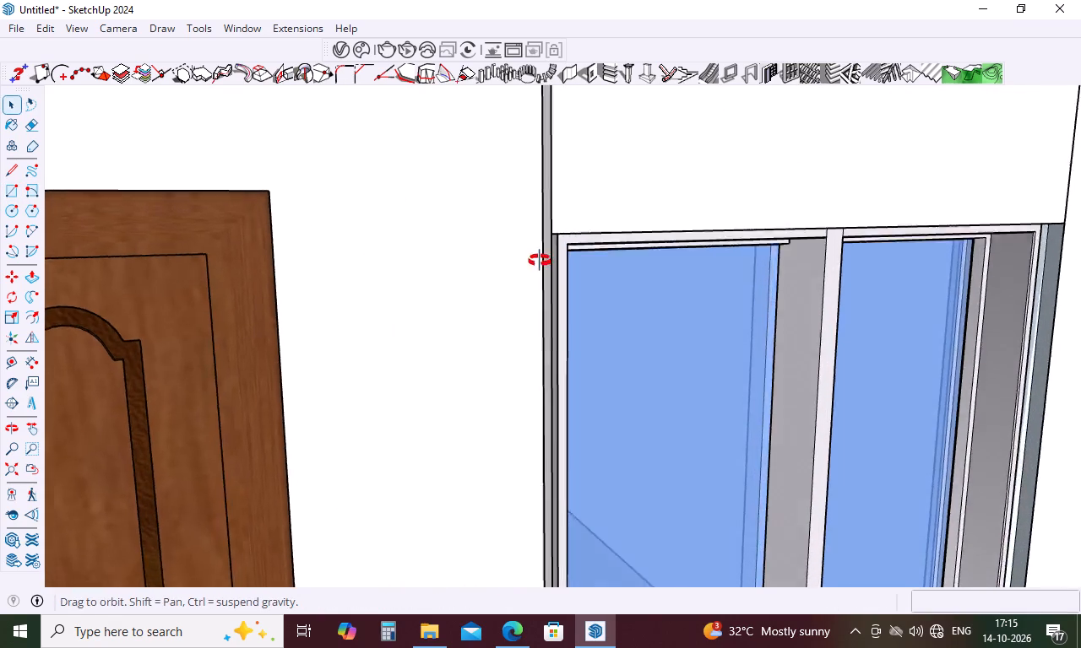
pyautogui.moveTo(540, 261); pyautogui.dragTo(372, 217, button='middle')
pyautogui.hotkey('ctrl', 'z')
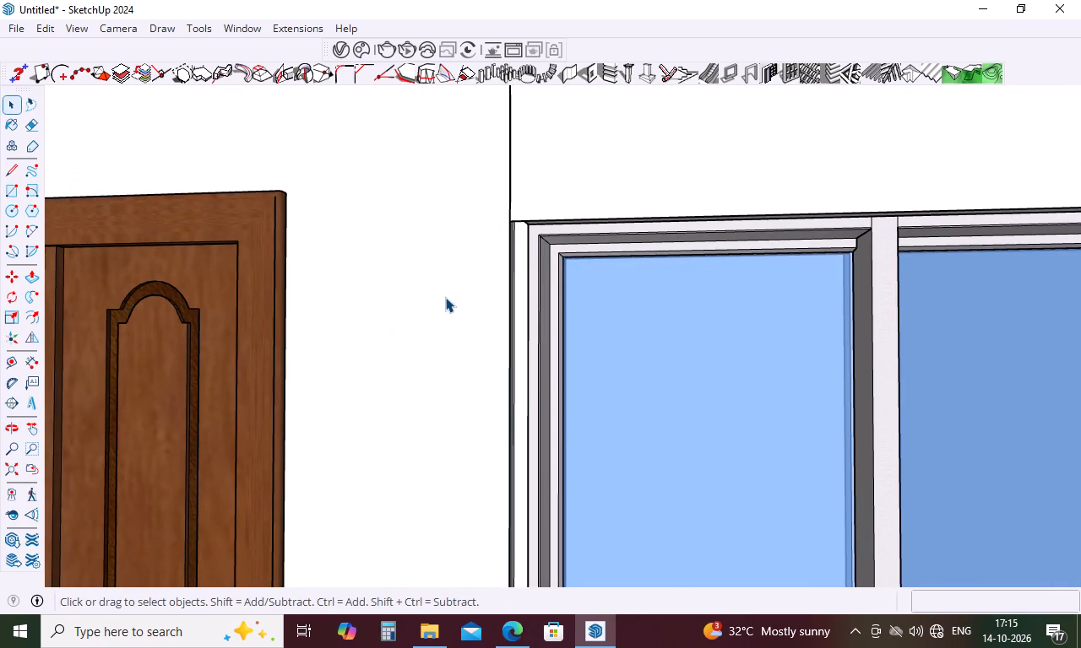
# Examine the gaps between the upper window's frame and the surrounding cladding at its upper corners and along its lower edge.
pyautogui.moveTo(560, 299); pyautogui.dragTo(417, 324, button='middle')
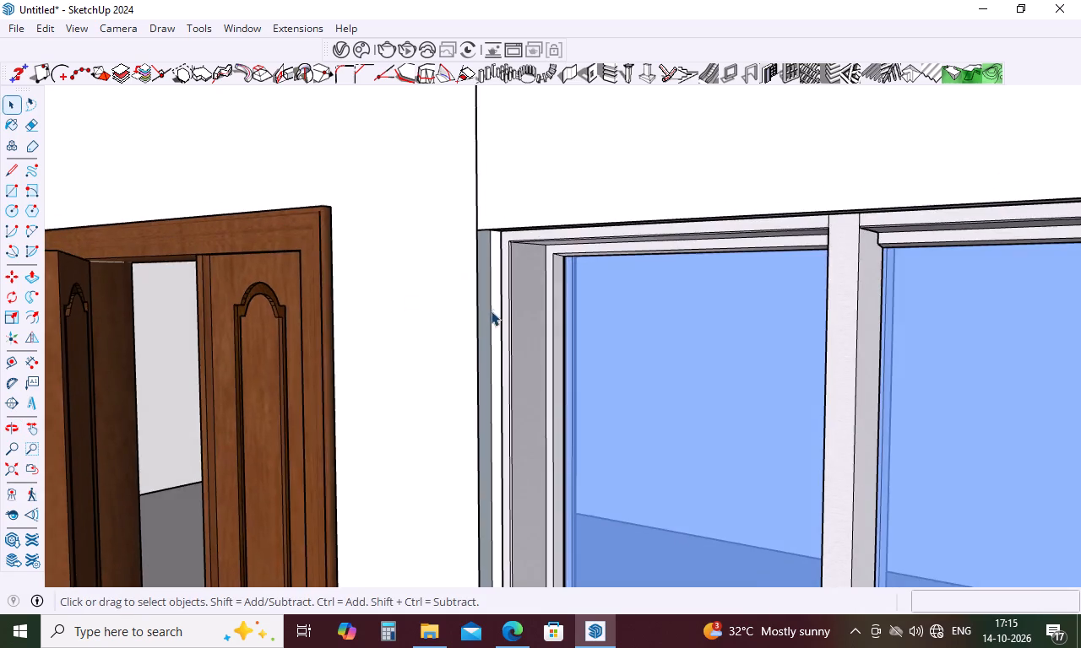
pyautogui.scroll(5, 494, 305)
pyautogui.scroll(-17, 498, 273)
pyautogui.scroll(-4, 498, 273)
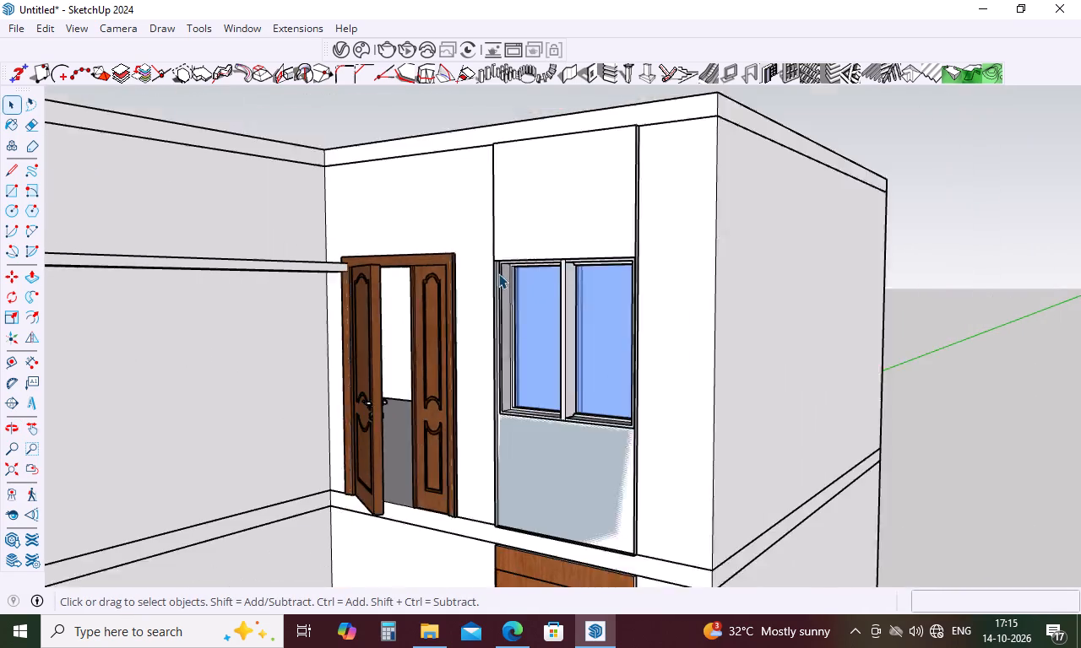
pyautogui.scroll(-6, 498, 273)
pyautogui.moveTo(505, 281); pyautogui.dragTo(594, 213, button='middle')
pyautogui.scroll(5, 579, 254)
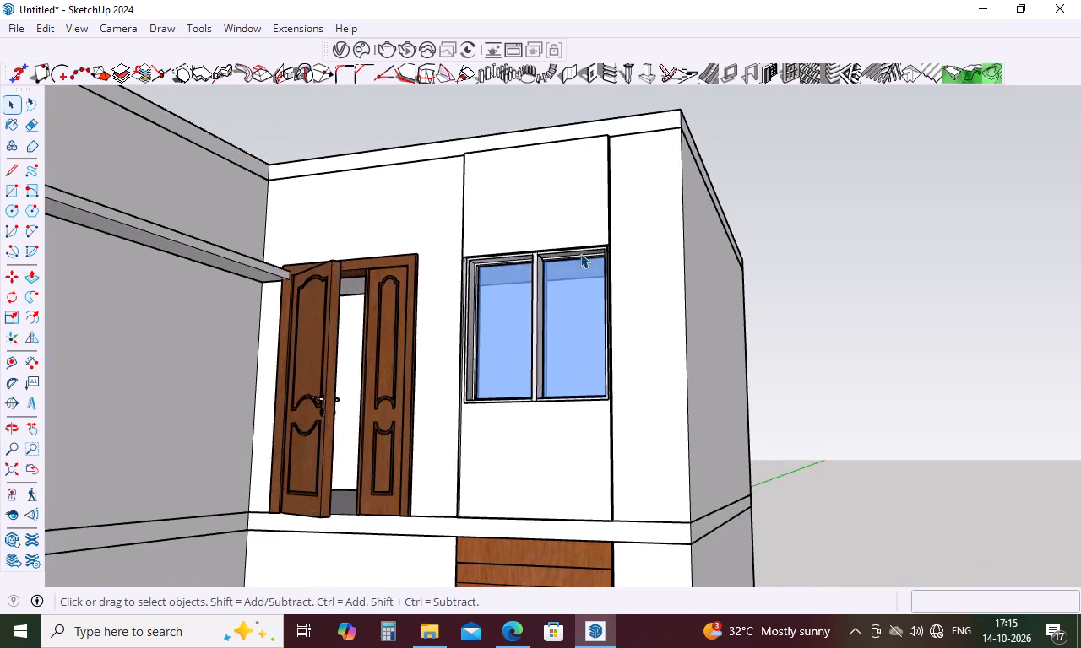
pyautogui.scroll(12, 580, 253)
pyautogui.moveTo(610, 245); pyautogui.dragTo(660, 73, button='middle')
pyautogui.scroll(9, 668, 190)
pyautogui.moveTo(656, 224); pyautogui.dragTo(678, 87, button='middle')
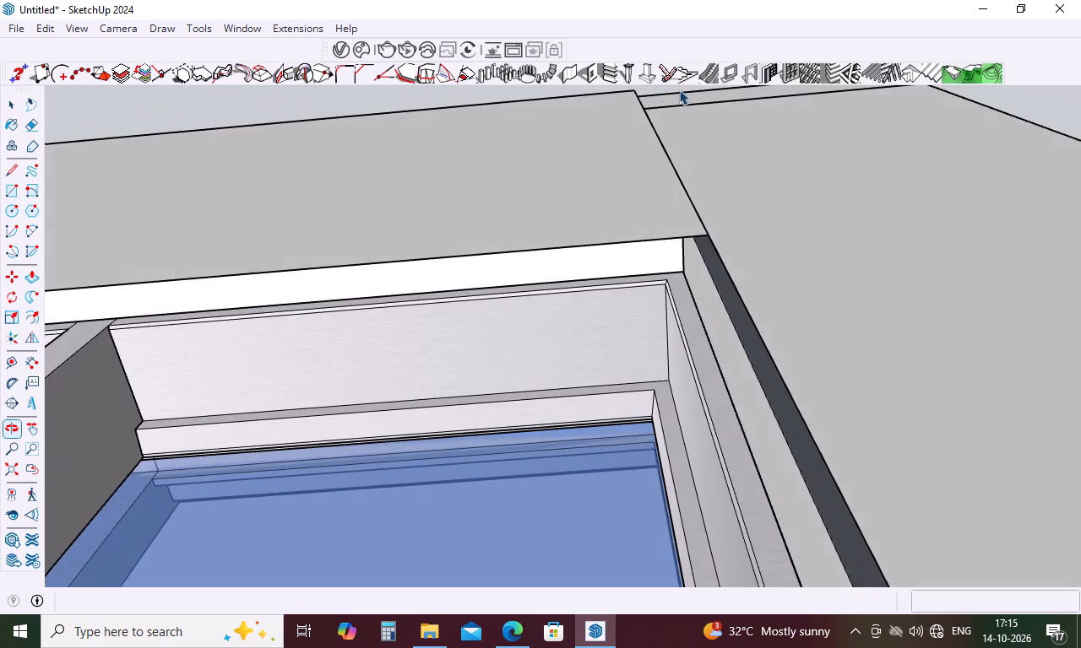
pyautogui.scroll(11, 686, 192)
pyautogui.moveTo(677, 295); pyautogui.dragTo(671, 244, button='middle')
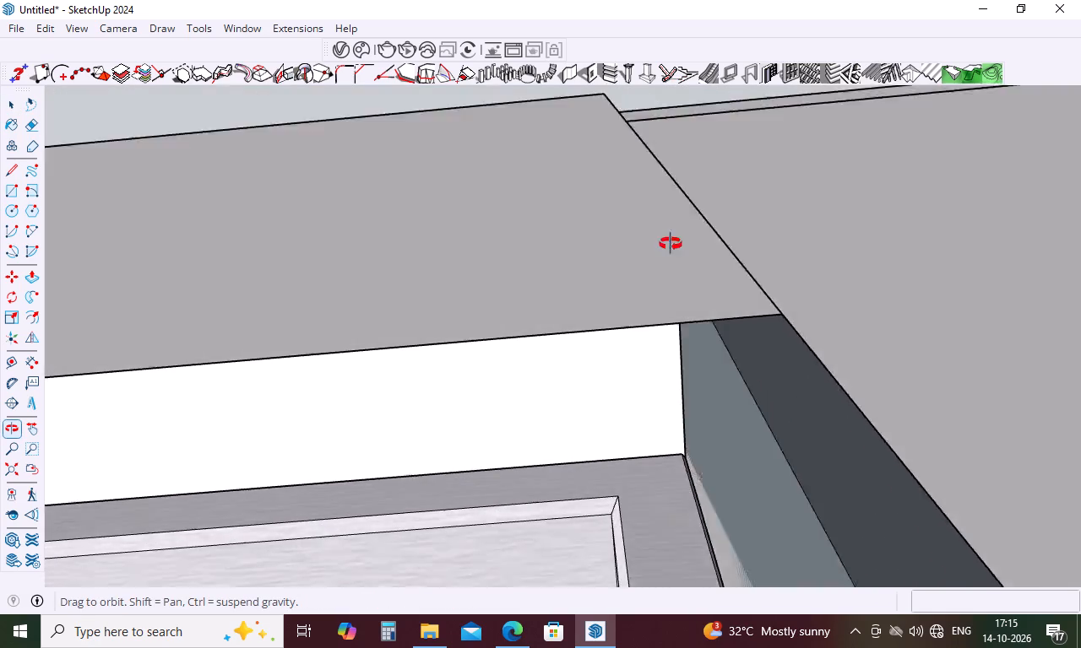
pyautogui.moveTo(671, 244); pyautogui.dragTo(418, 398, button='middle')
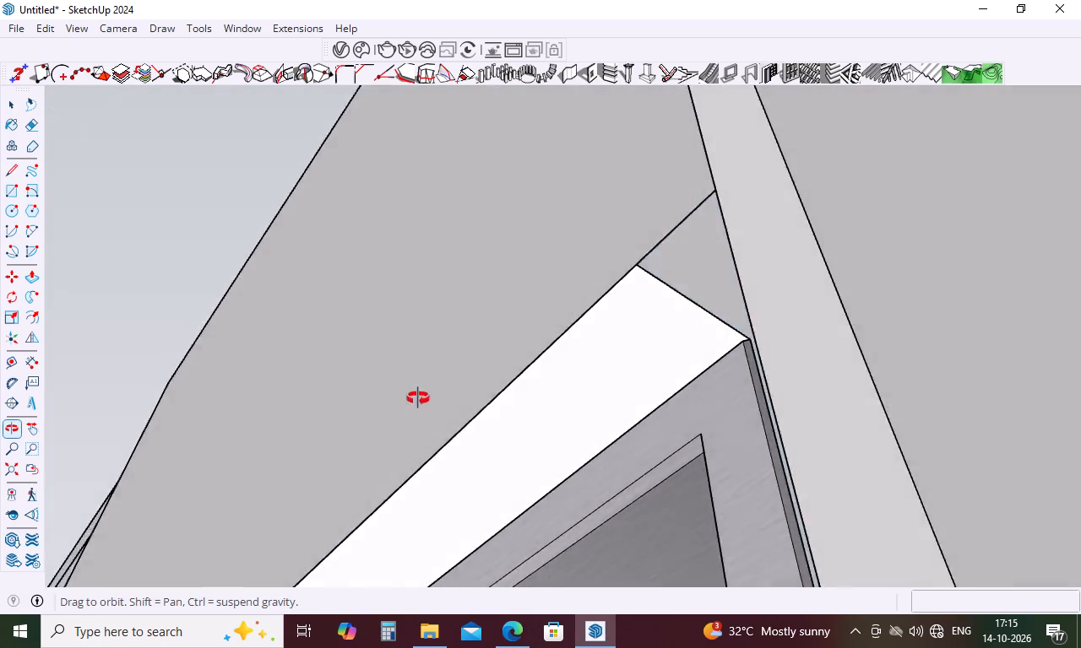
pyautogui.moveTo(418, 398); pyautogui.dragTo(651, 548, button='middle')
pyautogui.moveTo(641, 318); pyautogui.dragTo(651, 448, button='middle')
pyautogui.scroll(-3, 665, 289)
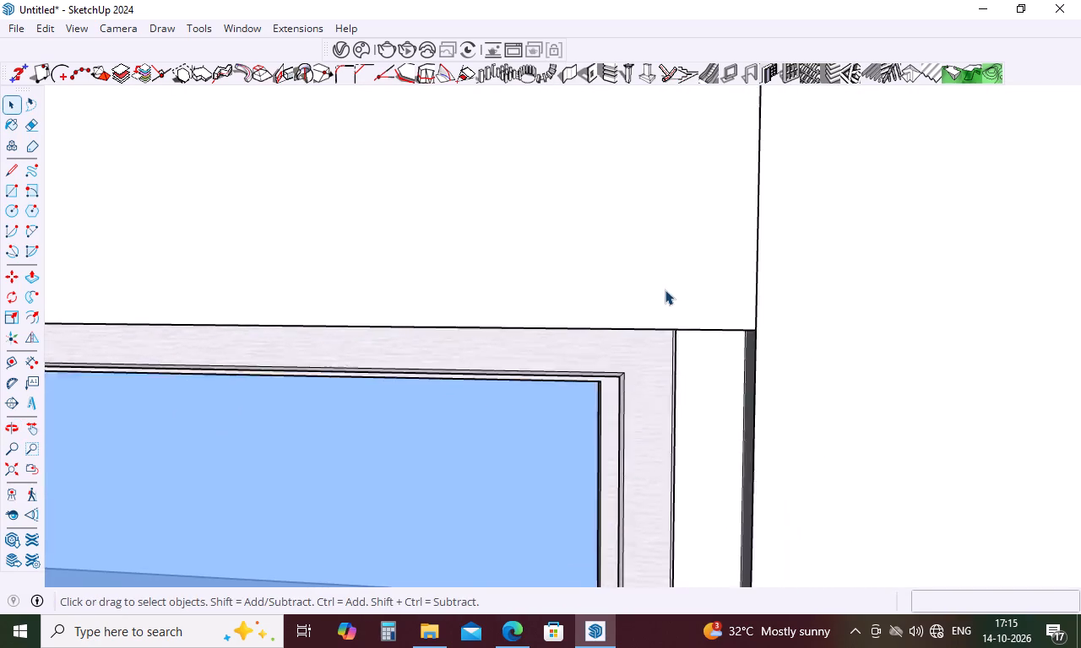
pyautogui.scroll(-15, 665, 289)
pyautogui.scroll(-18, 688, 284)
pyautogui.scroll(13, 577, 478)
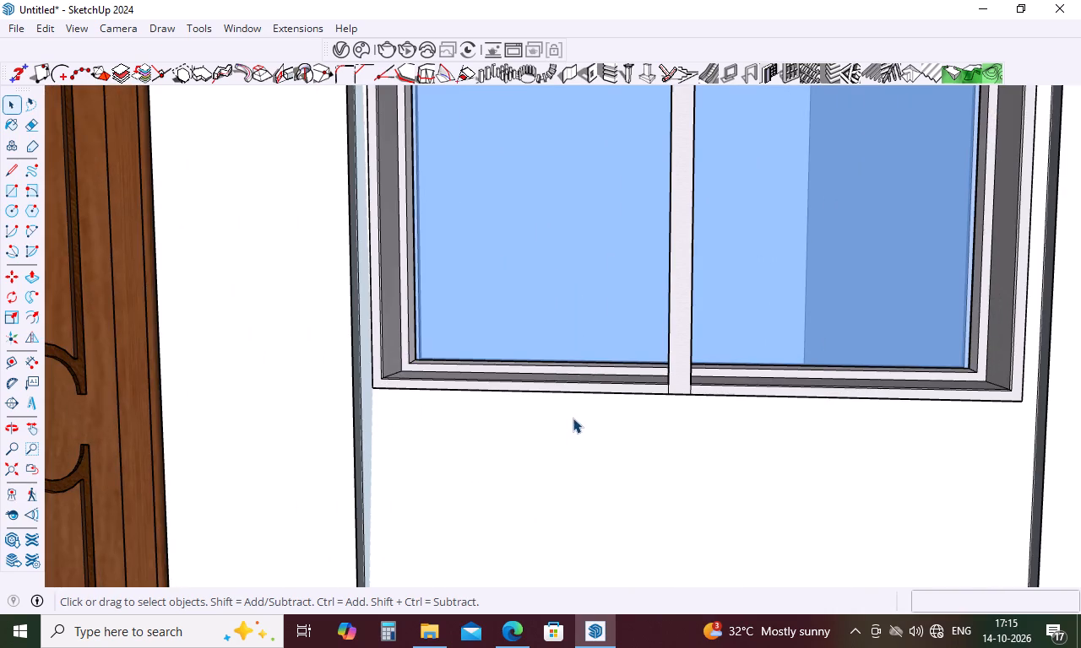
pyautogui.scroll(-12, 573, 413)
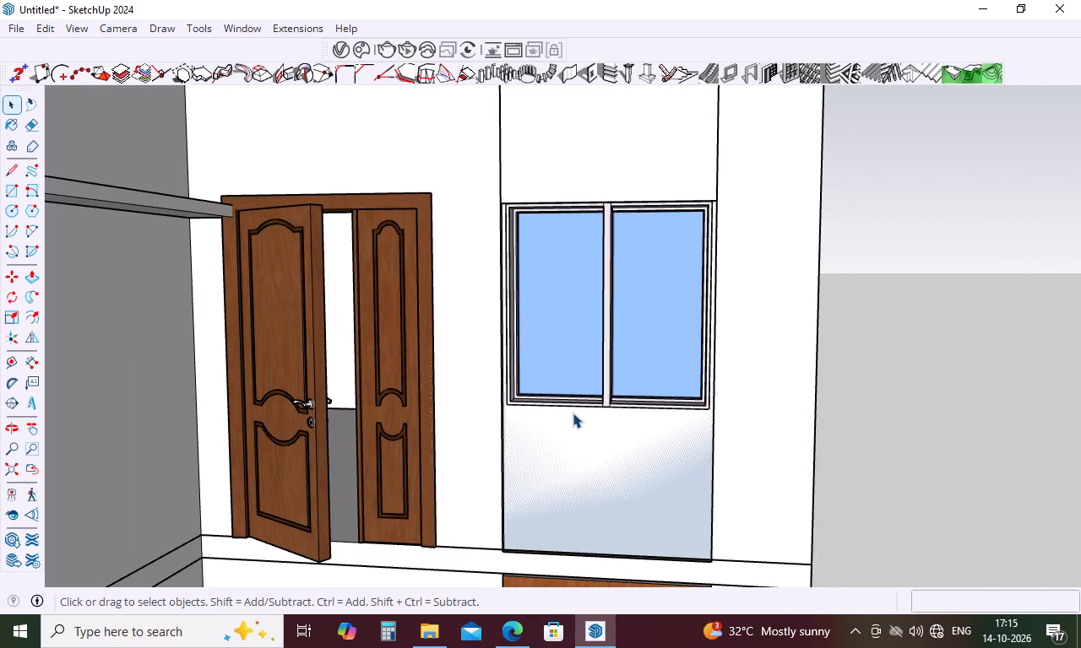
# Undo the last three edits to the cladding faces around the upper window.
pyautogui.hotkey('ctrl', 'z')
pyautogui.hotkey('ctrl', 'z')
pyautogui.hotkey('ctrl', 'z')
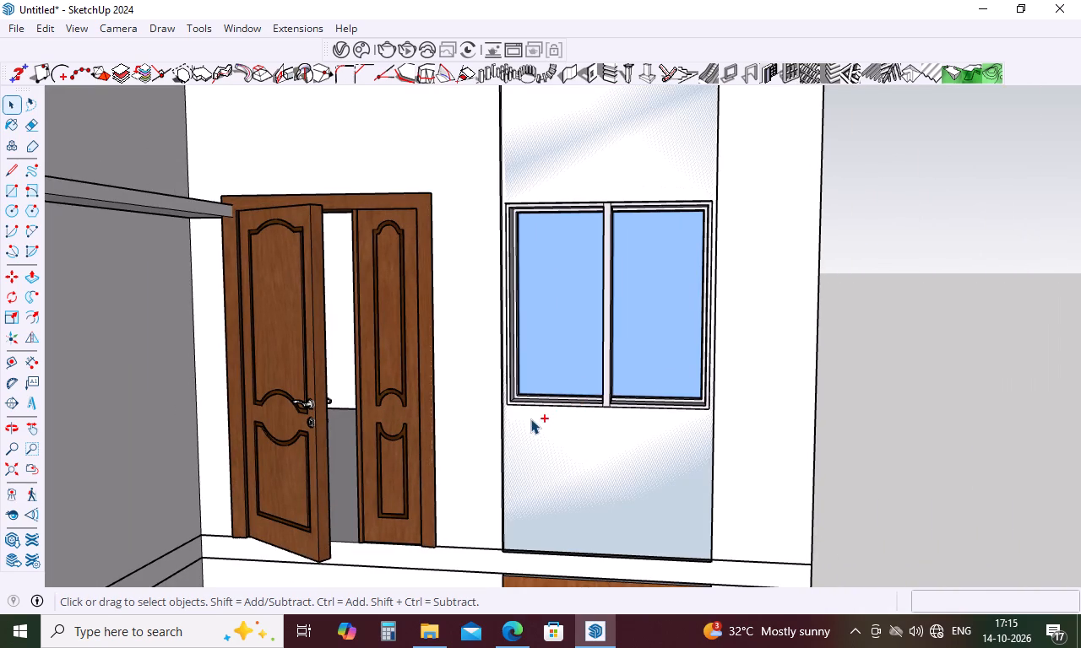
# Open the upper window's cladding group and Push/Pull the face around the window opening outward 2".
pyautogui.click(595, 461)
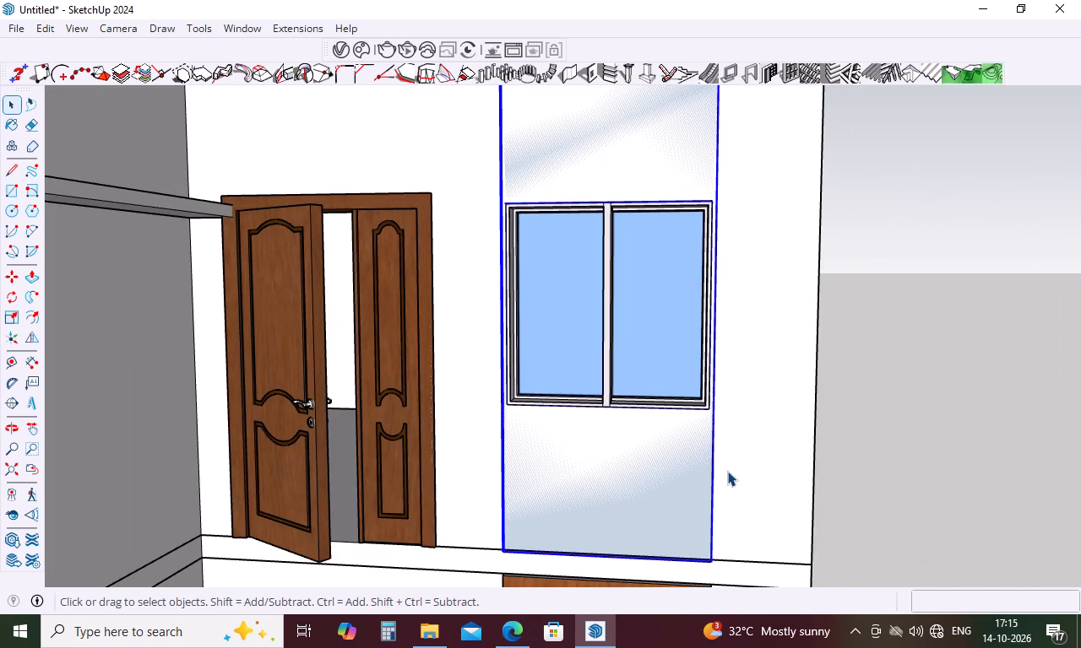
pyautogui.click(930, 456)
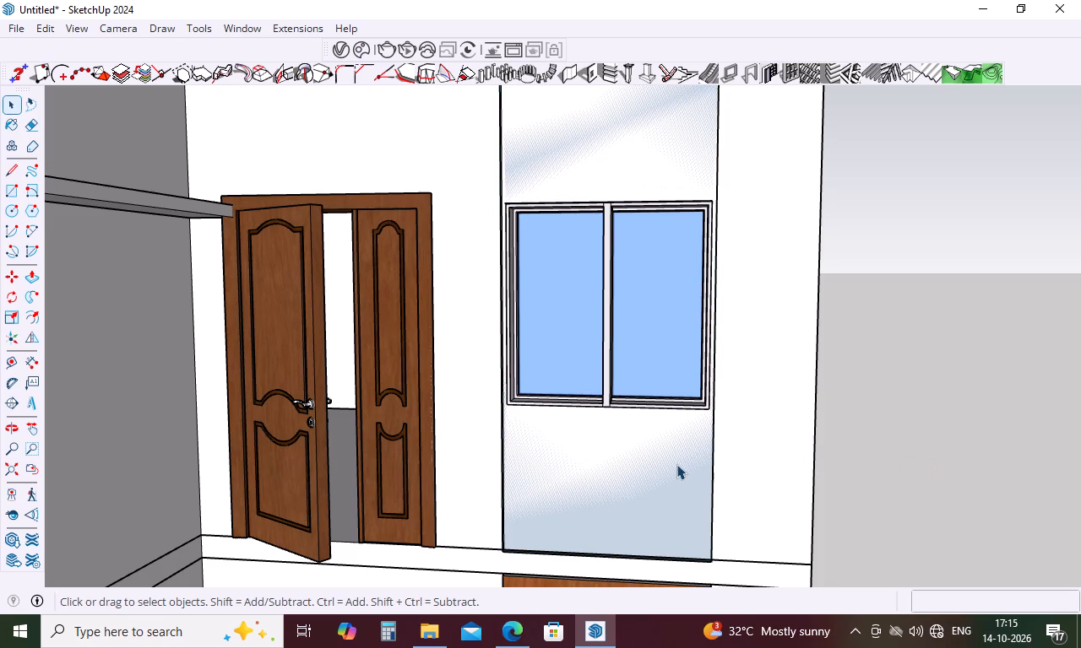
pyautogui.doubleClick(676, 464)
pyautogui.press('p')
pyautogui.click(682, 468)
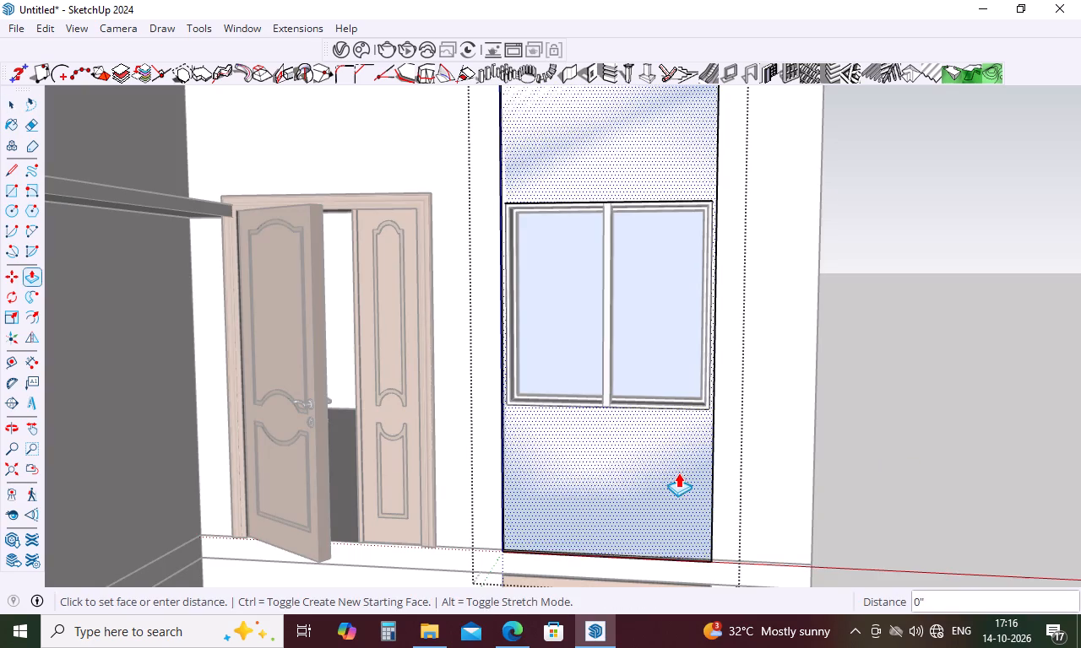
pyautogui.moveTo(732, 505); pyautogui.dragTo(730, 505, button='middle')
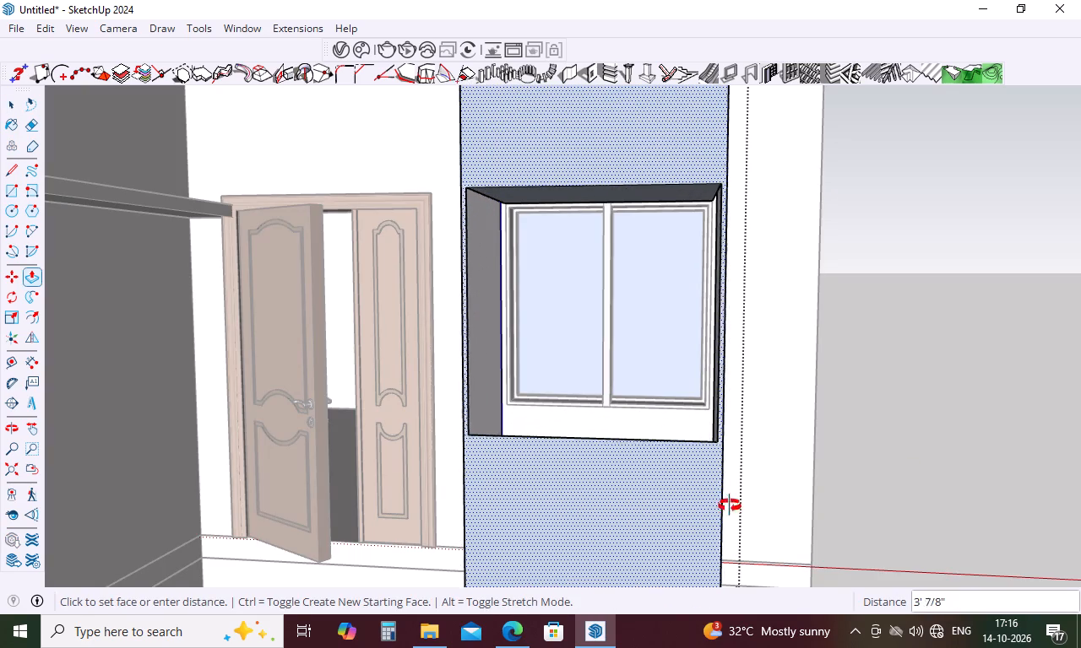
pyautogui.moveTo(730, 505); pyautogui.dragTo(546, 530, button='middle')
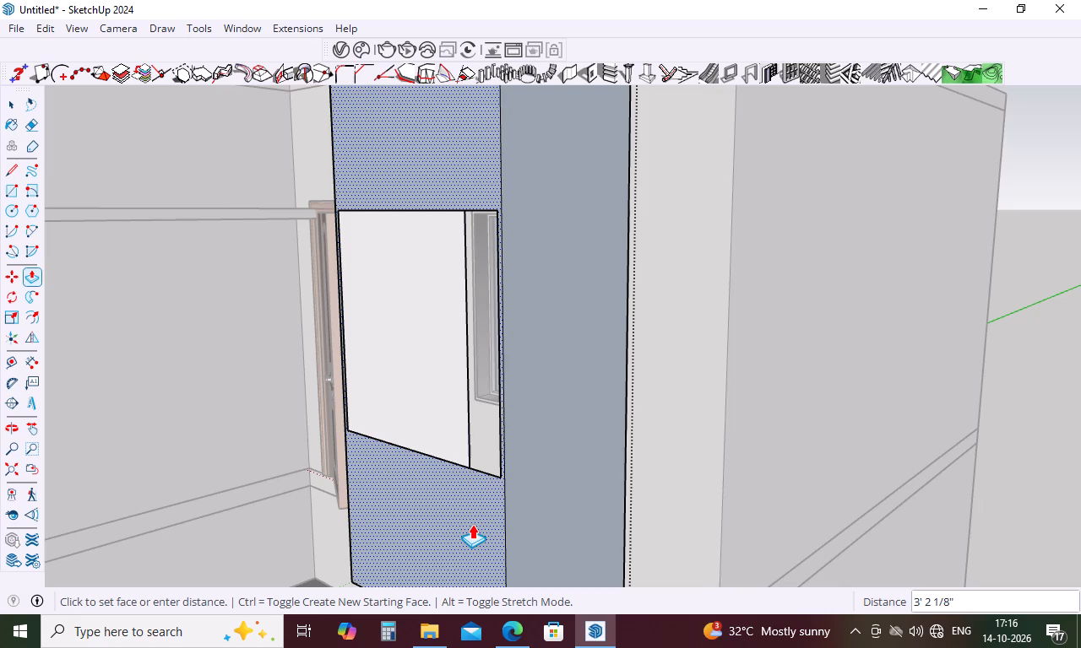
pyautogui.press('2')
pyautogui.press('Return')
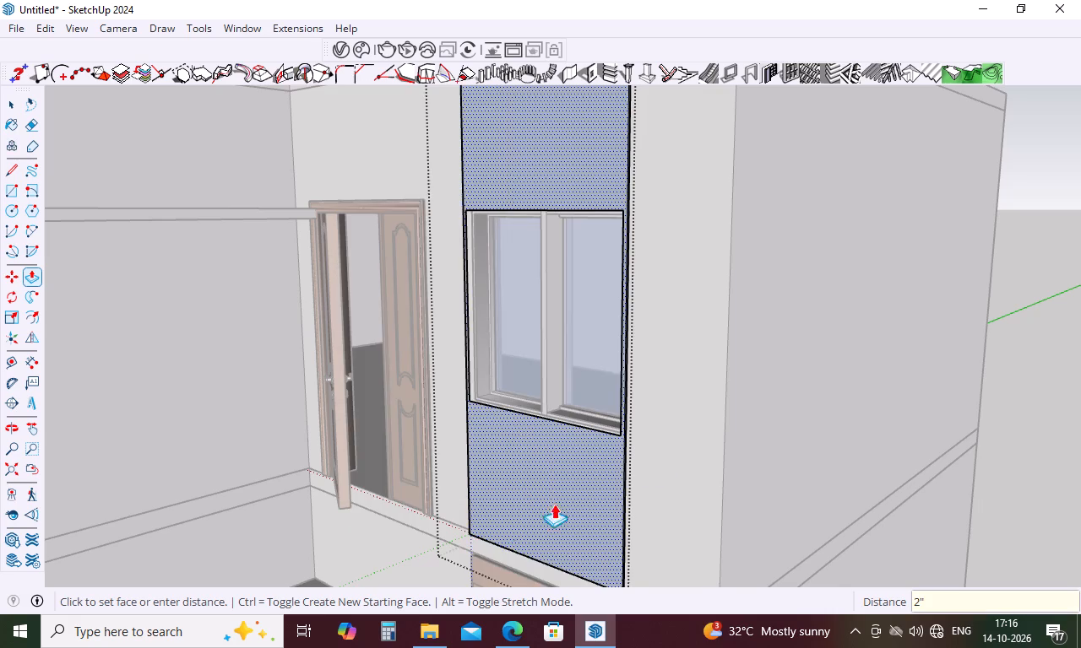
# Examine the upper cladding panel's thickness and fit against the wall from the side and from above.
pyautogui.moveTo(676, 435); pyautogui.dragTo(566, 478, button='middle')
pyautogui.scroll(17, 520, 392)
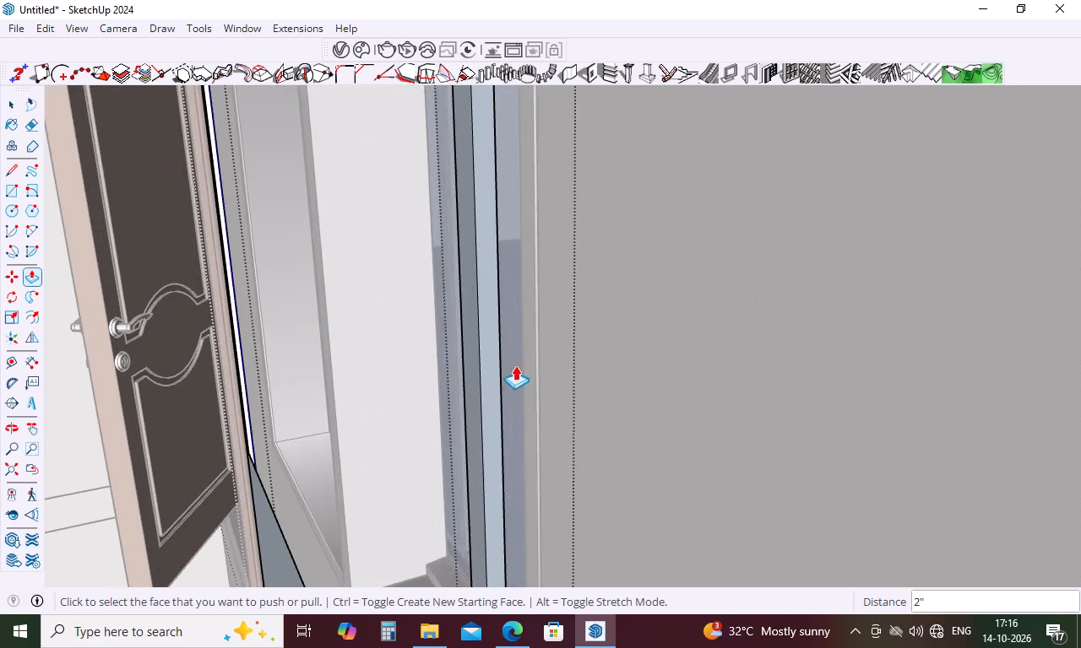
pyautogui.scroll(4, 513, 364)
pyautogui.moveTo(513, 365); pyautogui.dragTo(483, 378, button='middle')
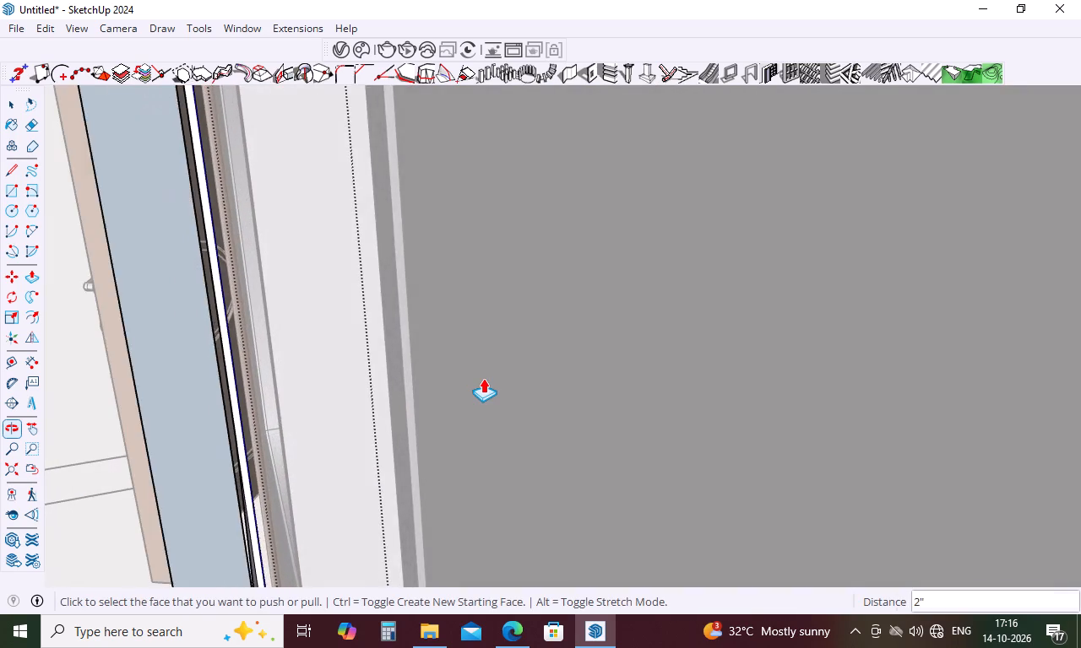
pyautogui.scroll(-18, 491, 381)
pyautogui.scroll(-12, 492, 390)
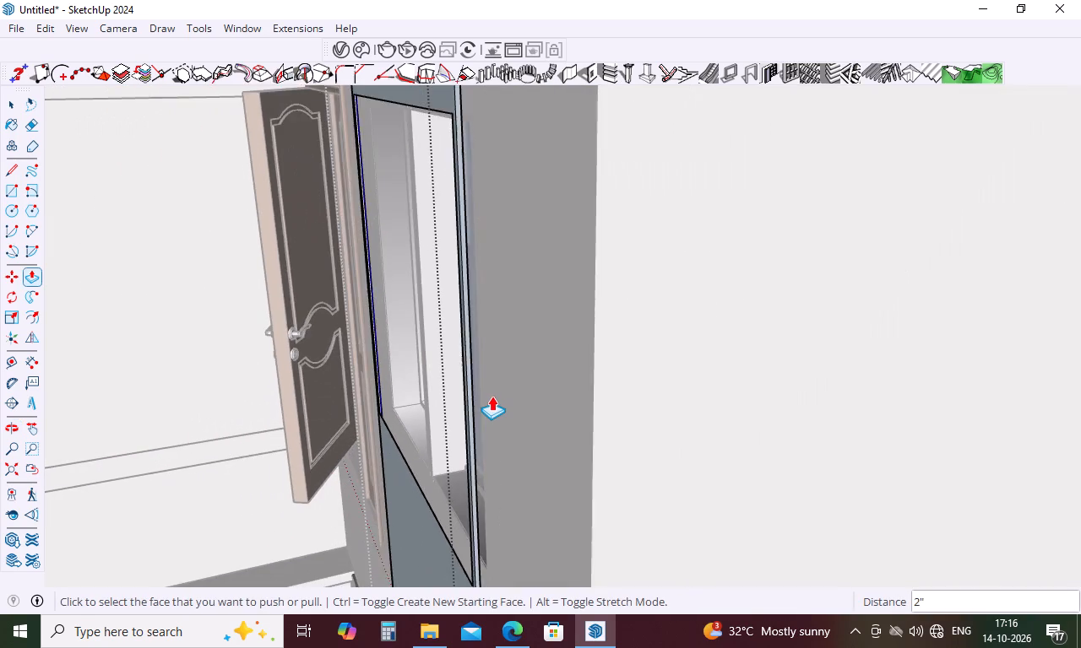
pyautogui.moveTo(492, 396); pyautogui.dragTo(492, 594, button='middle')
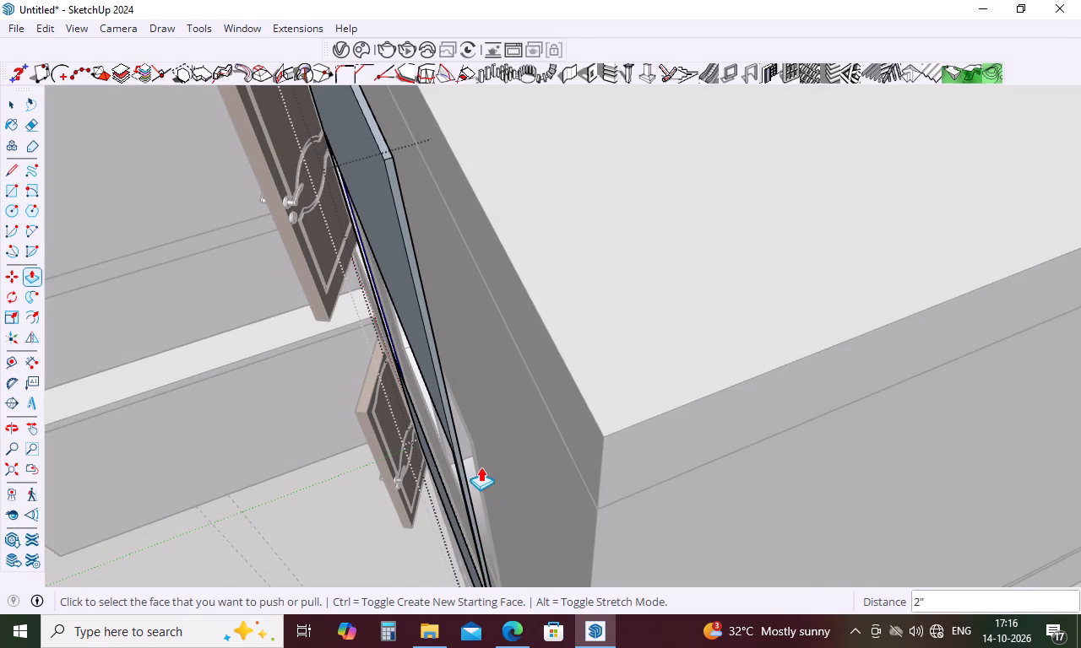
pyautogui.scroll(3, 479, 467)
pyautogui.scroll(-10, 479, 467)
pyautogui.moveTo(471, 444); pyautogui.dragTo(555, 439, button='middle')
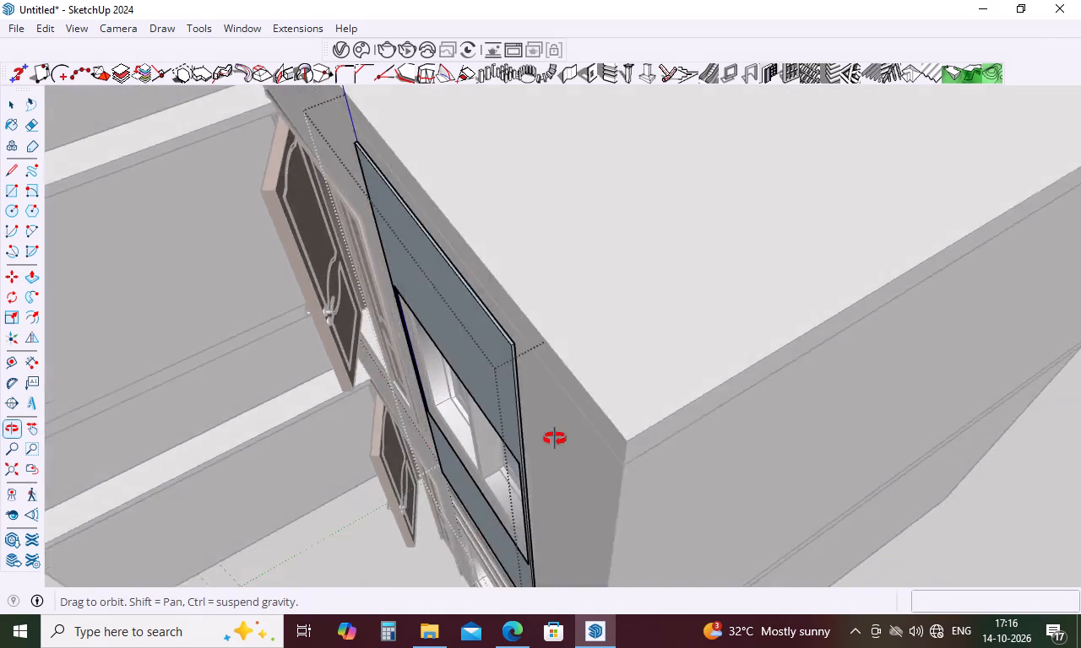
pyautogui.moveTo(555, 439); pyautogui.dragTo(625, 437, button='middle')
pyautogui.scroll(6, 637, 375)
# Leave the cladding group and Move it by its top outer corner to the lower edge of the roof band above it.
pyautogui.press('m')
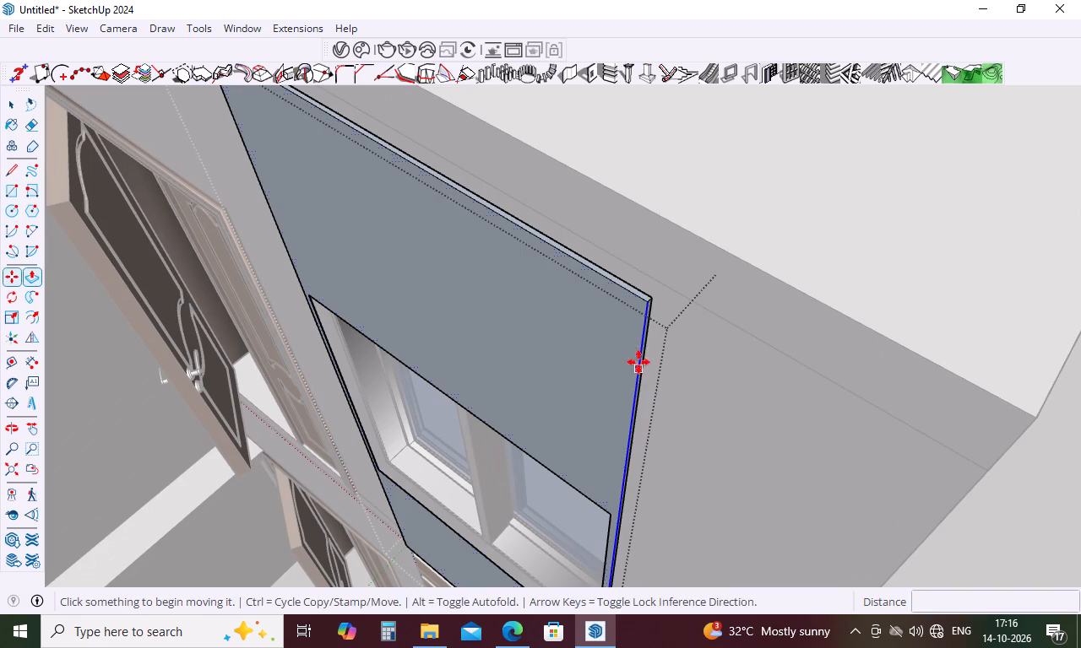
pyautogui.scroll(2, 657, 294)
pyautogui.press('space')
pyautogui.click(592, 347)
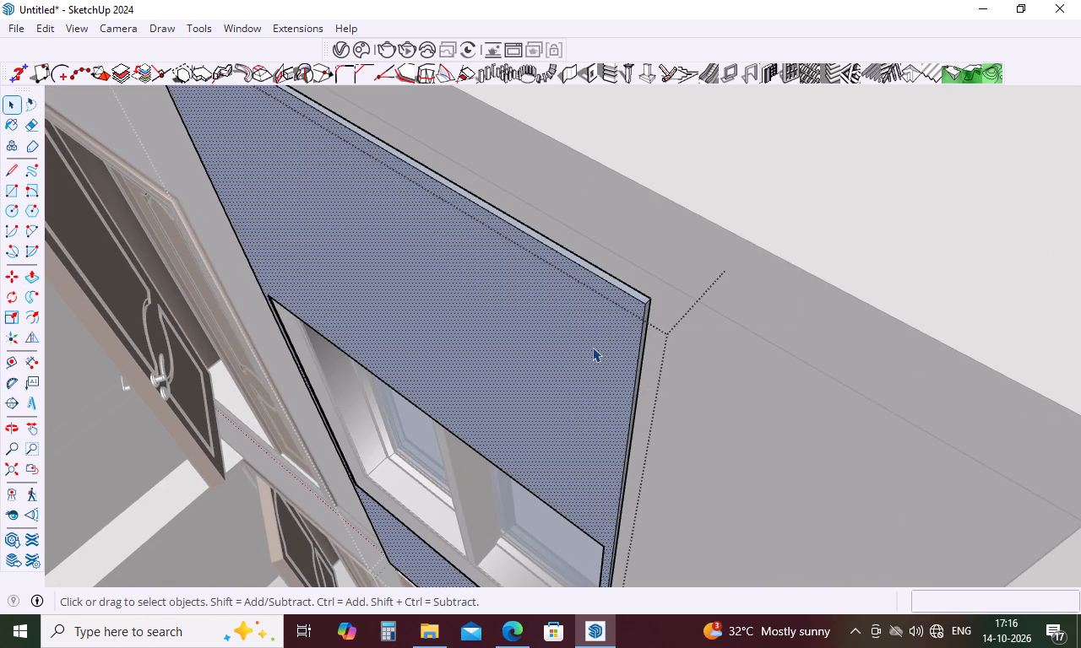
pyautogui.scroll(-18, 596, 330)
pyautogui.click(816, 495)
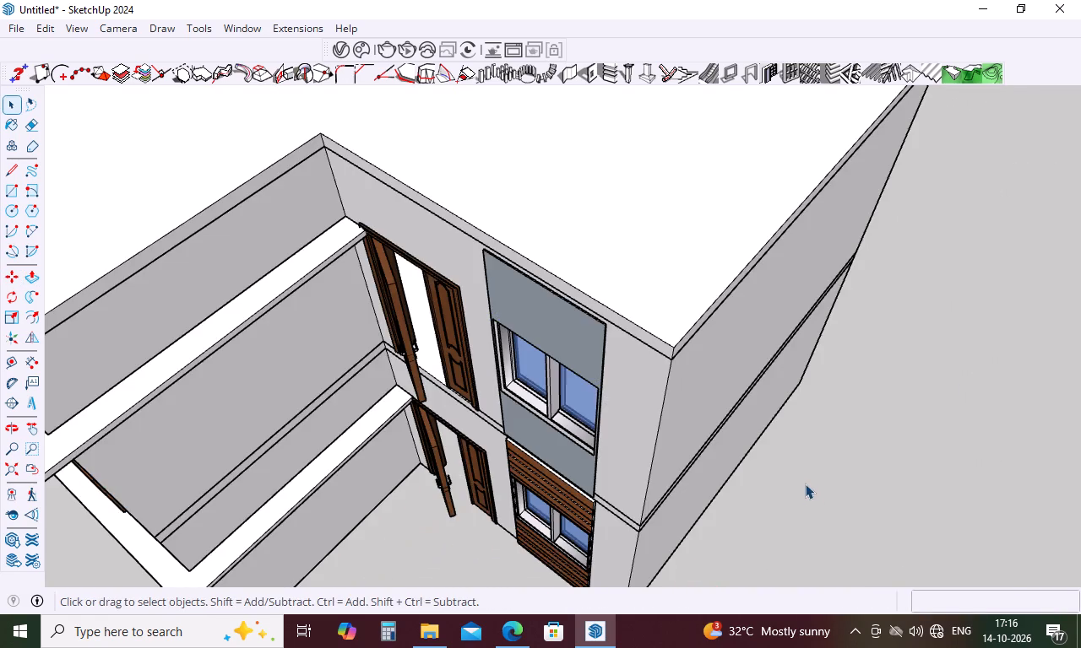
pyautogui.scroll(6, 622, 397)
pyautogui.moveTo(593, 328); pyautogui.dragTo(471, 440, button='middle')
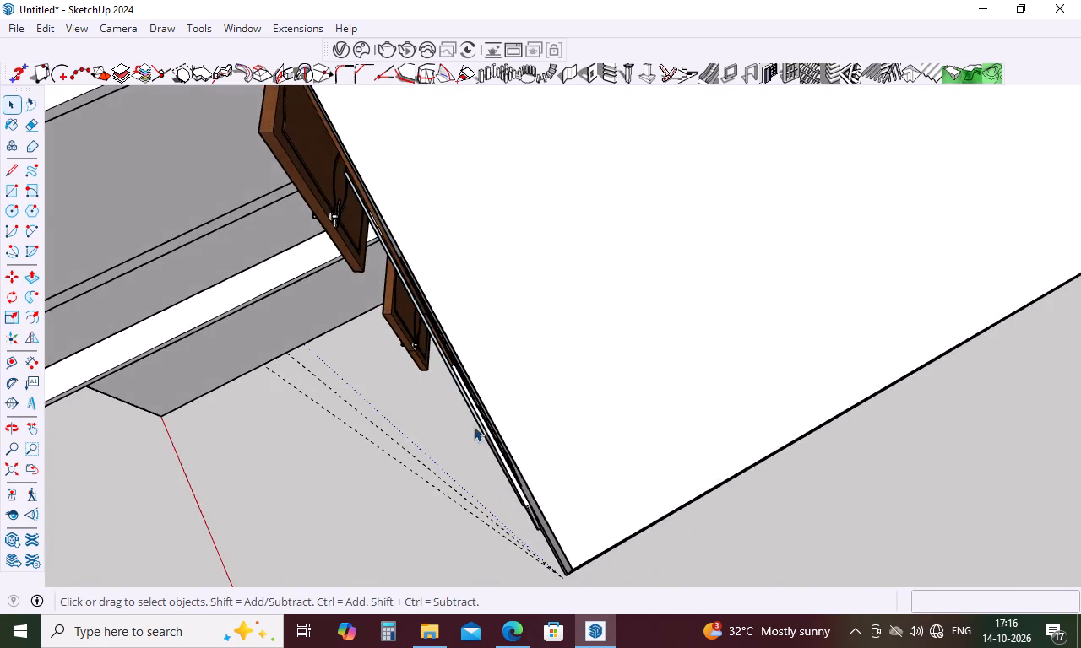
pyautogui.scroll(10, 481, 416)
pyautogui.scroll(-9, 488, 432)
pyautogui.moveTo(498, 441); pyautogui.dragTo(574, 391, button='middle')
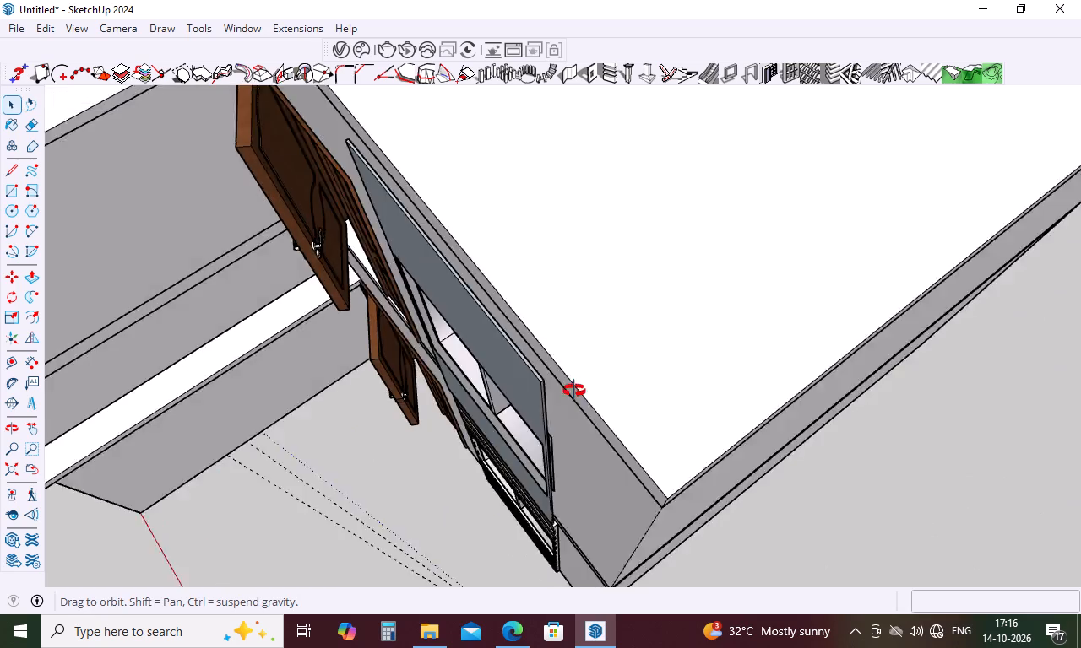
pyautogui.moveTo(574, 391); pyautogui.dragTo(600, 375, button='middle')
pyautogui.scroll(9, 582, 298)
pyautogui.press('m')
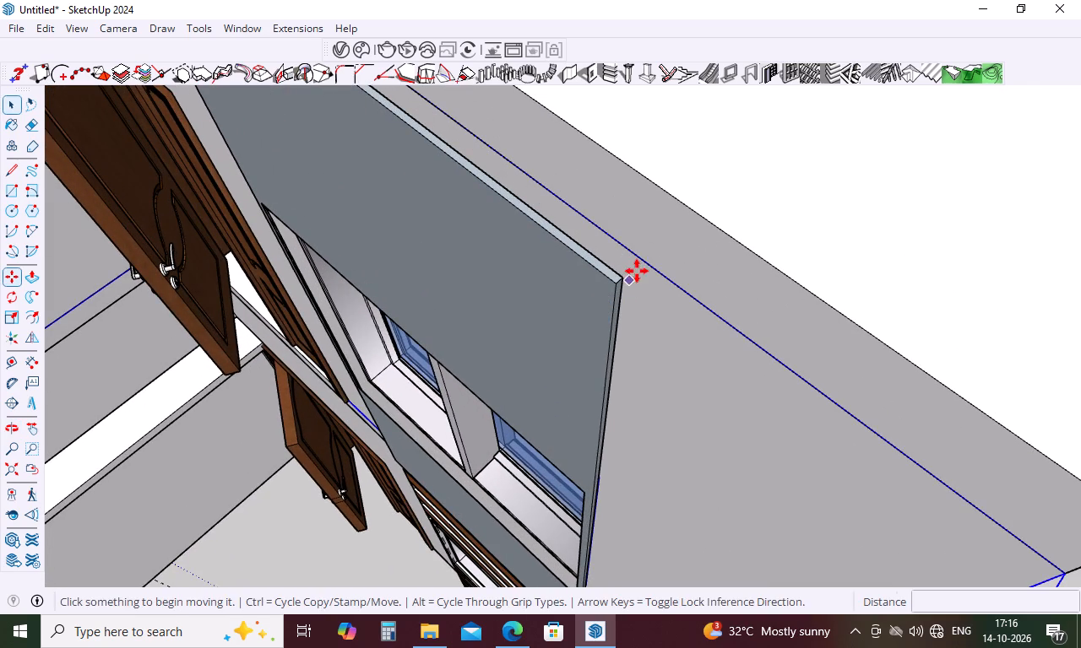
pyautogui.click(625, 278)
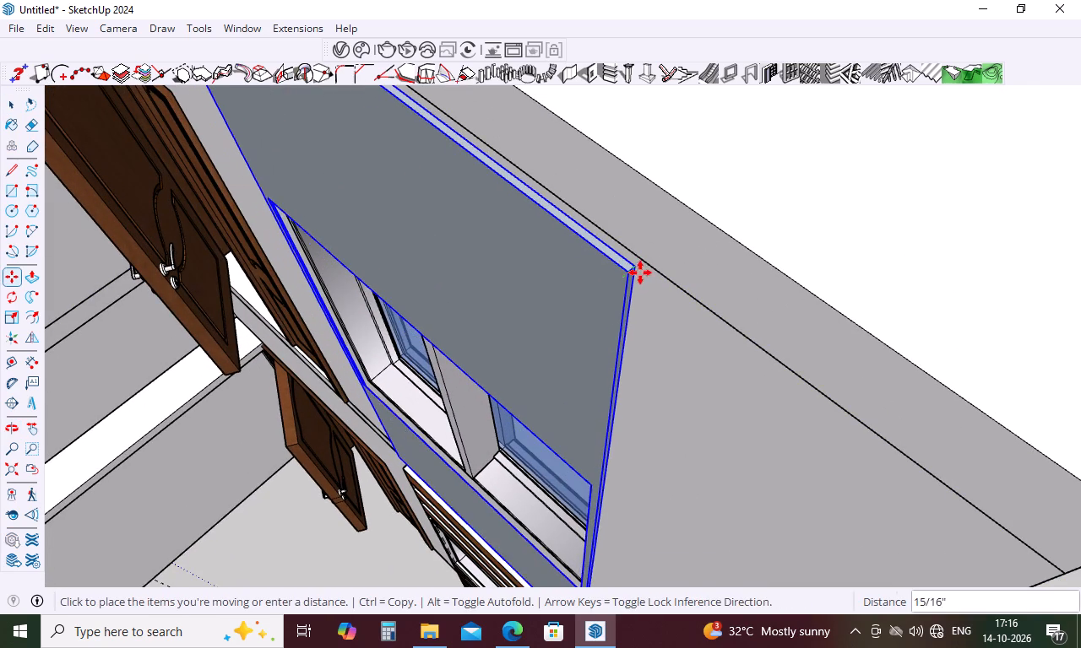
pyautogui.click(652, 266)
# Examine how the moved cladding panel meets the upper window's frame along the far side.
pyautogui.moveTo(696, 338); pyautogui.dragTo(705, 336, button='middle')
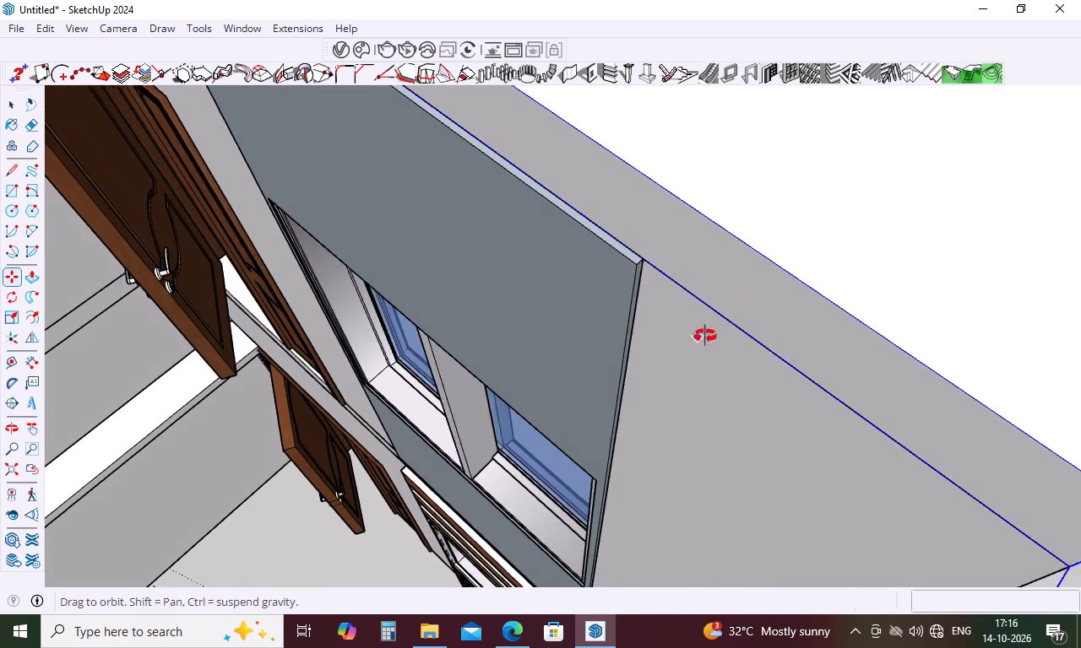
pyautogui.moveTo(705, 336); pyautogui.dragTo(885, 253, button='middle')
pyautogui.scroll(-11, 888, 251)
pyautogui.moveTo(811, 442); pyautogui.dragTo(839, 299, button='middle')
pyautogui.scroll(16, 775, 362)
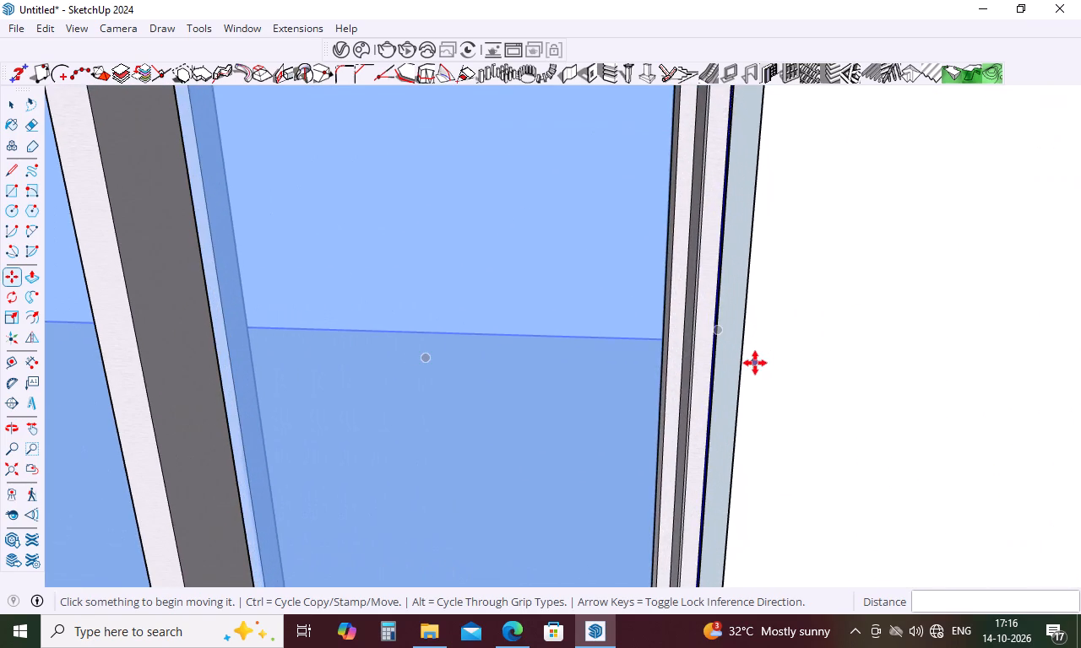
pyautogui.moveTo(755, 363); pyautogui.dragTo(987, 372, button='middle')
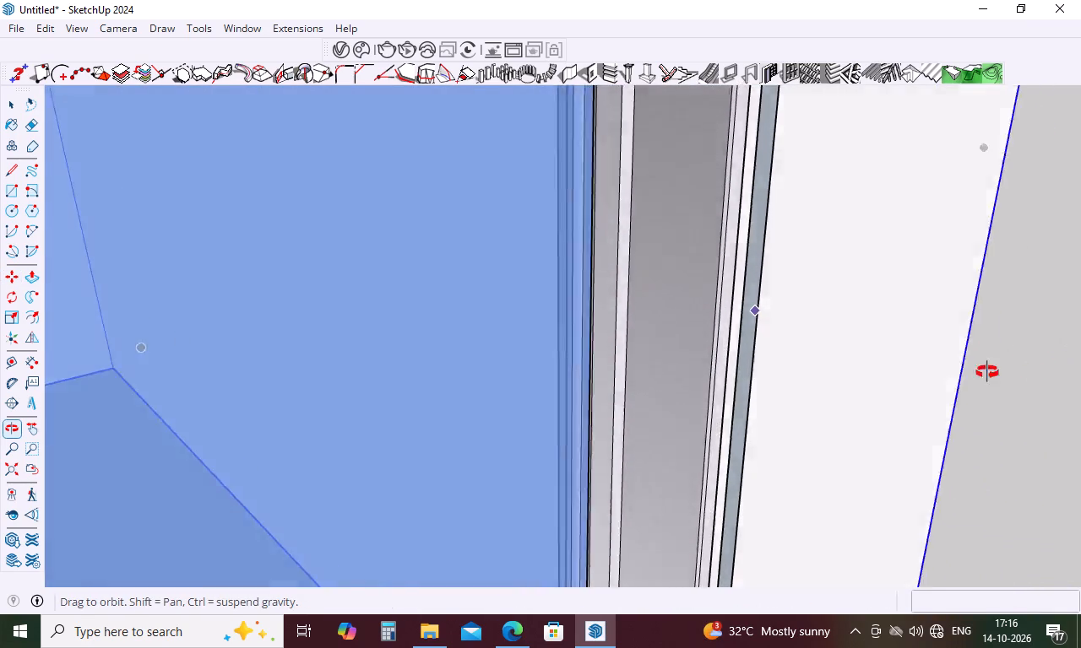
pyautogui.moveTo(987, 372); pyautogui.dragTo(743, 381, button='middle')
pyautogui.scroll(-10, 784, 357)
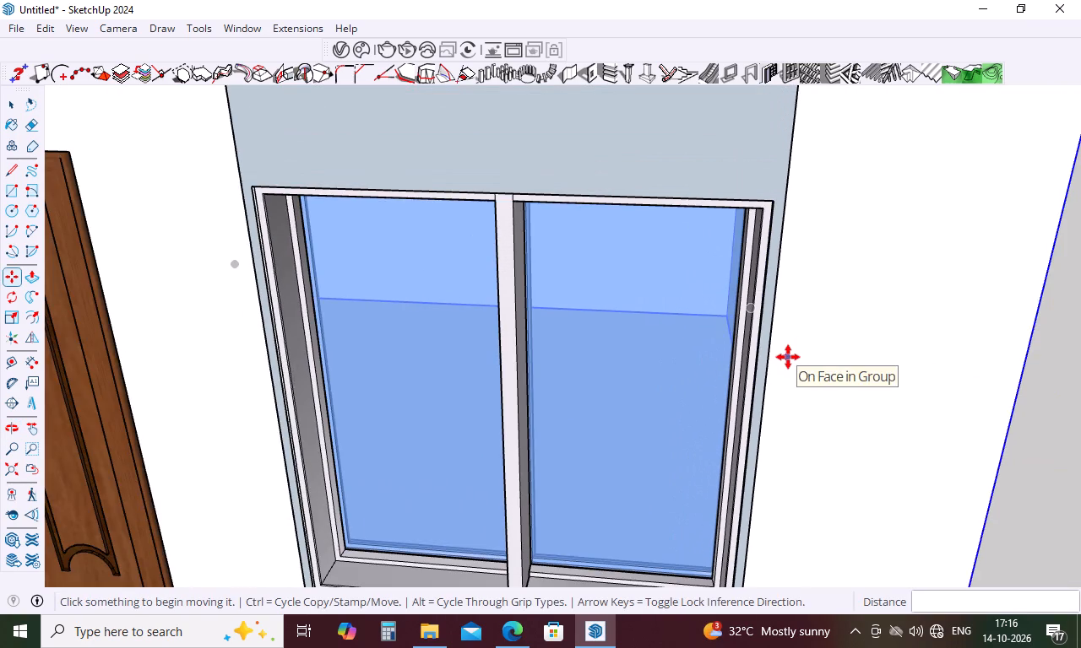
# Open the upper window's cladding group, reverse the face around the window opening, and leave the group.
pyautogui.scroll(-4, 788, 359)
pyautogui.scroll(4, 768, 380)
pyautogui.scroll(-5, 815, 342)
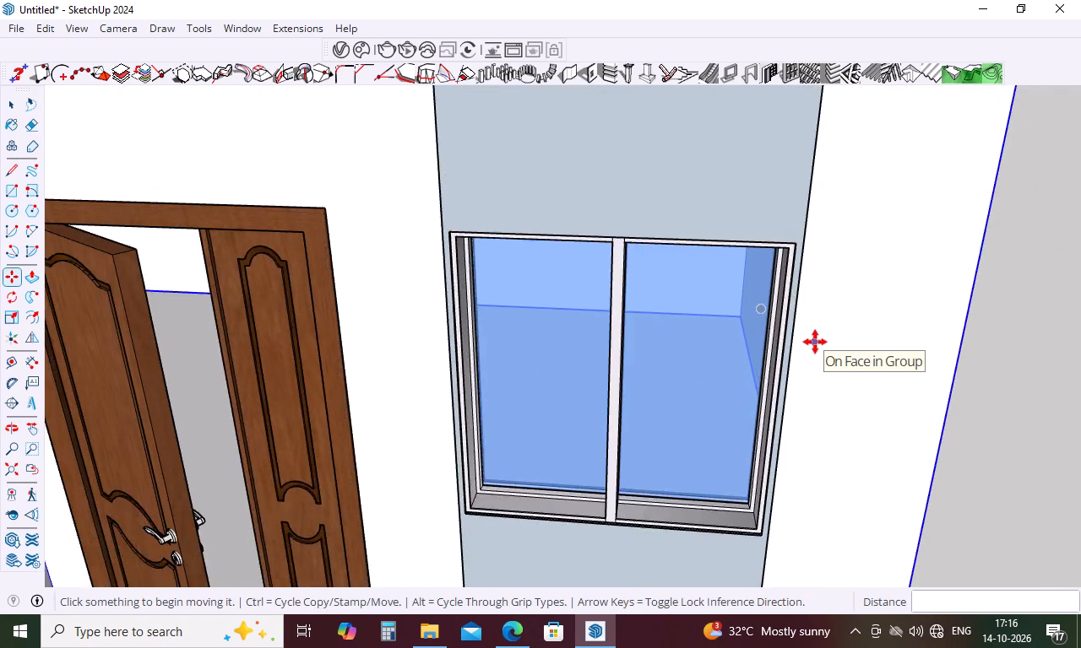
pyautogui.scroll(-4, 815, 342)
pyautogui.press('space')
pyautogui.click(691, 523)
pyautogui.doubleClick(691, 523)
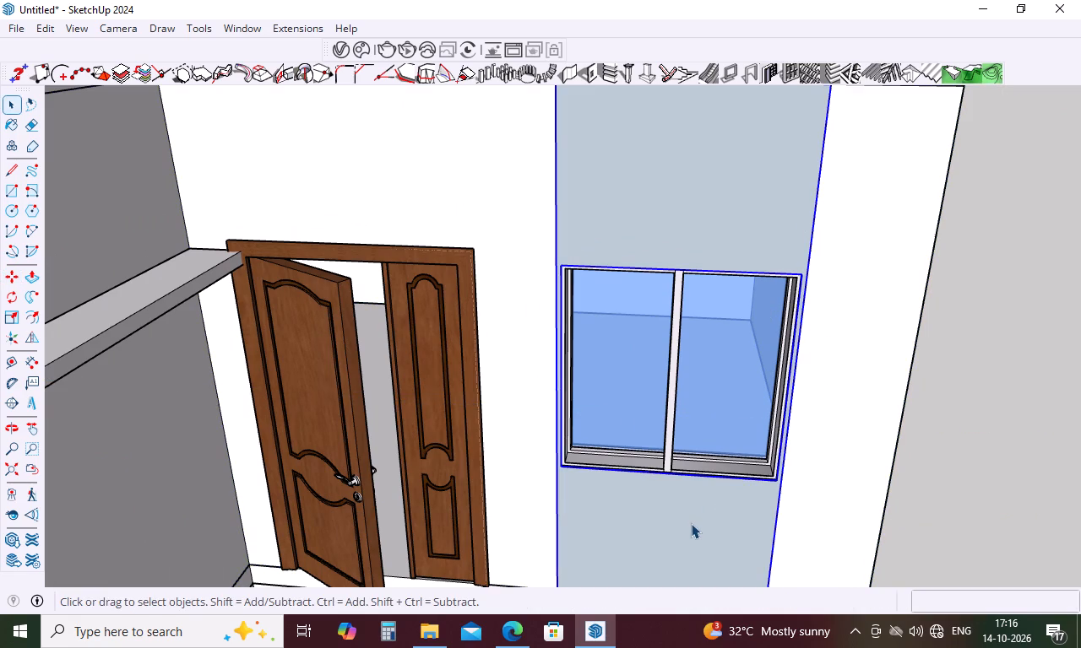
pyautogui.click(691, 523)
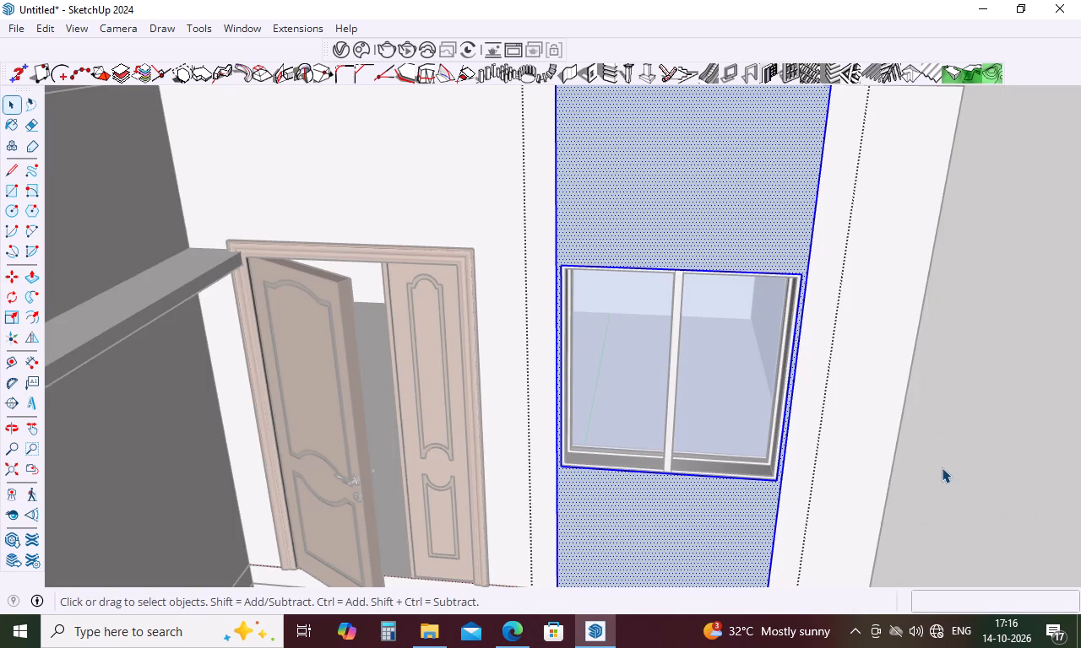
pyautogui.click(942, 467)
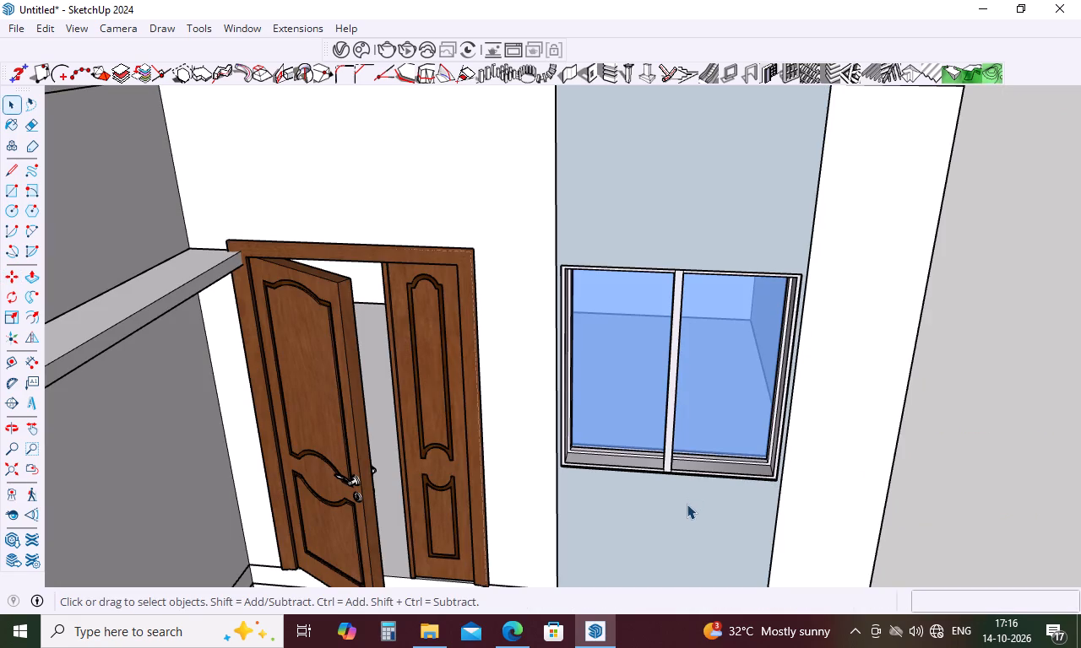
pyautogui.click(687, 504)
pyautogui.click(687, 504)
pyautogui.tripleClick(687, 504)
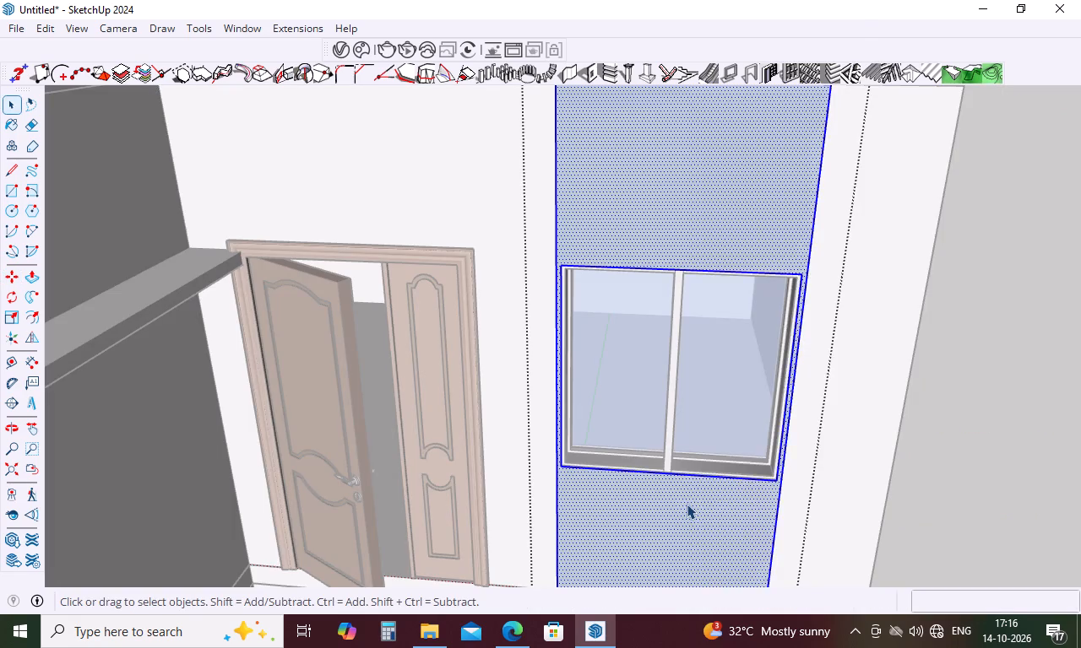
pyautogui.rightClick(687, 504)
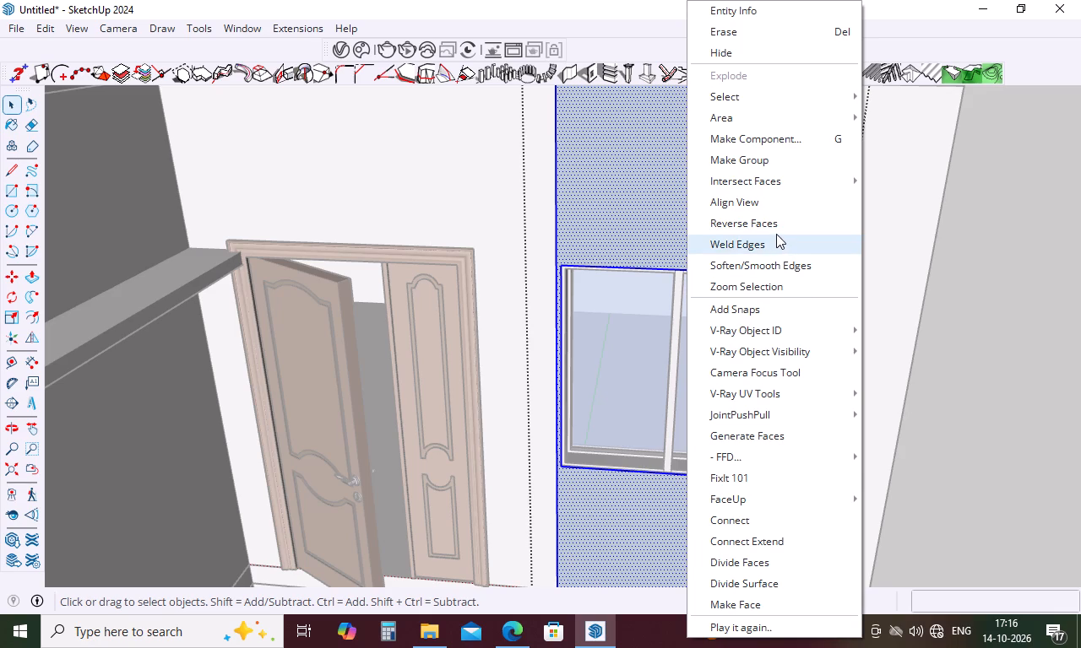
pyautogui.click(780, 226)
pyautogui.click(925, 358)
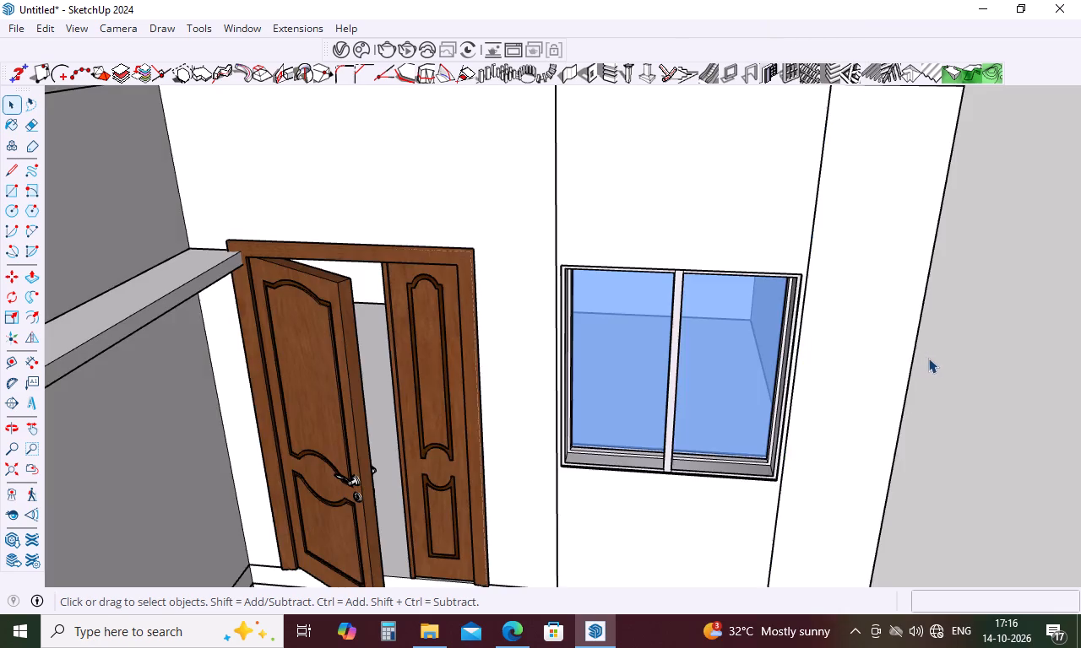
# Examine the reversed cladding around the upper window from the side, from below and against the lower floor.
pyautogui.moveTo(930, 358); pyautogui.dragTo(764, 406, button='middle')
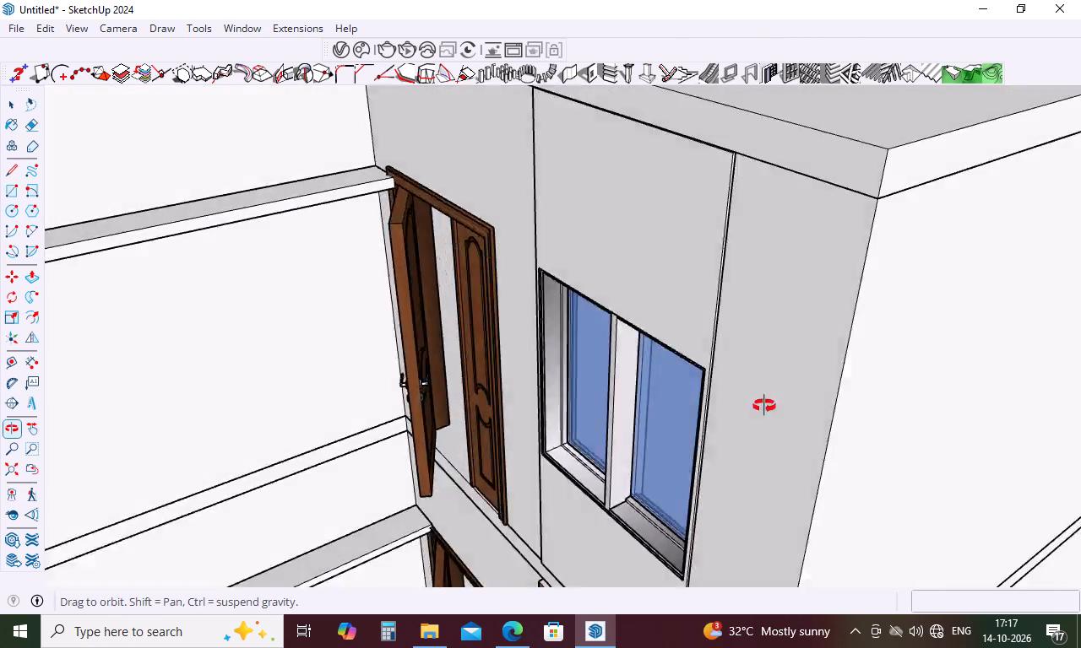
pyautogui.moveTo(764, 406); pyautogui.dragTo(1080, 334, button='middle')
pyautogui.moveTo(617, 404); pyautogui.dragTo(749, 446, button='middle')
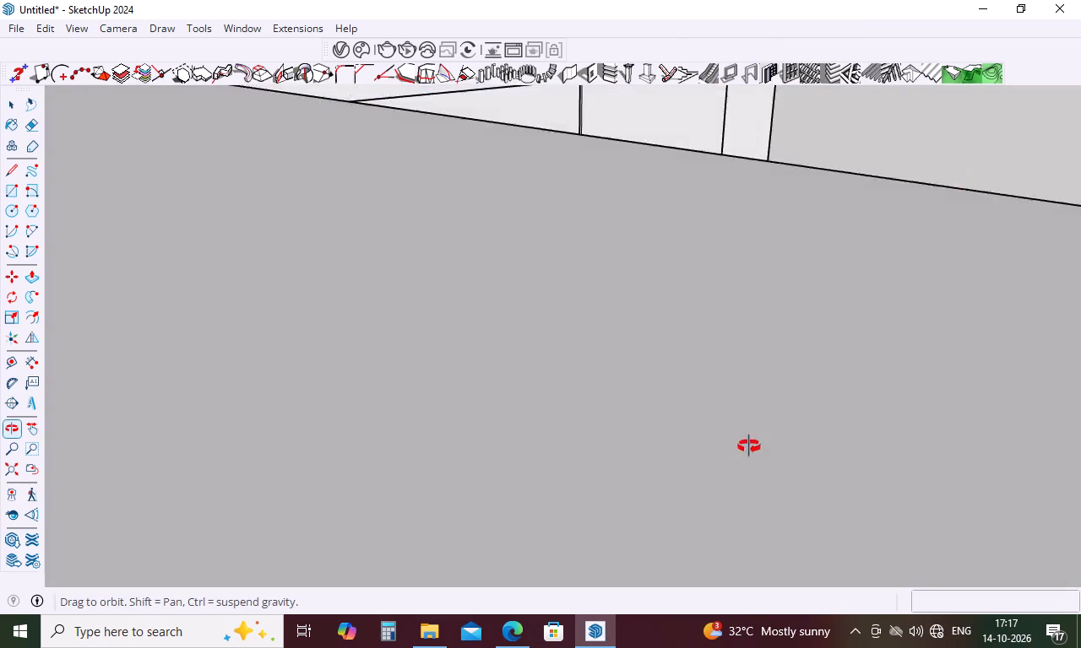
pyautogui.moveTo(749, 446); pyautogui.dragTo(807, 560, button='middle')
pyautogui.scroll(5, 608, 300)
pyautogui.moveTo(614, 295); pyautogui.dragTo(372, 356, button='middle')
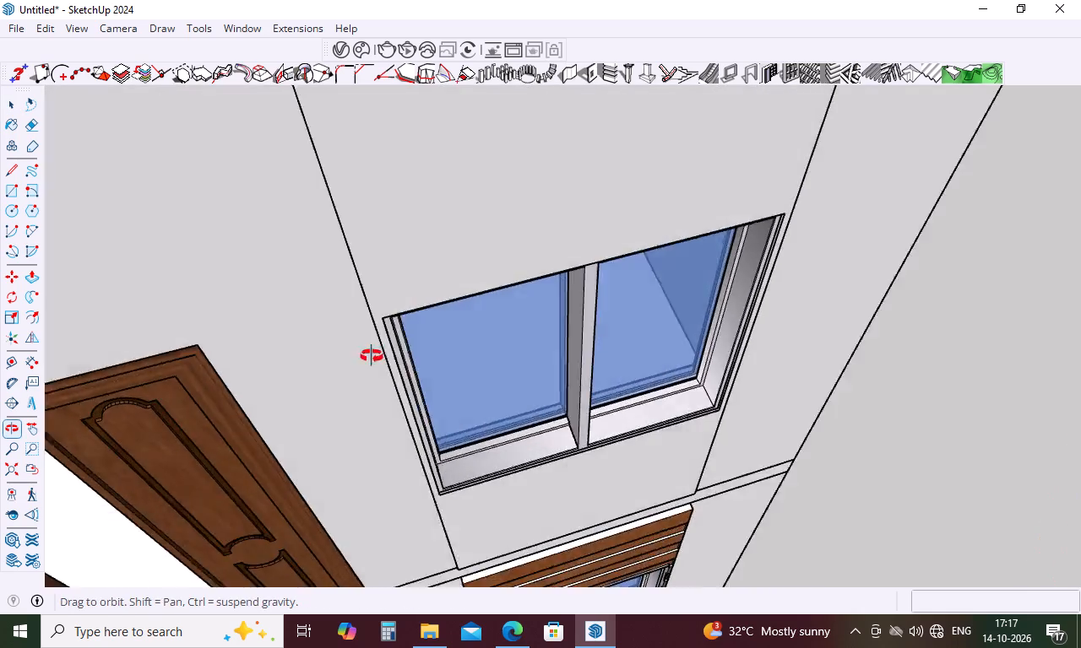
pyautogui.moveTo(372, 356); pyautogui.dragTo(298, 342, button='middle')
pyautogui.scroll(-10, 287, 321)
pyautogui.moveTo(341, 412); pyautogui.dragTo(378, 211, button='middle')
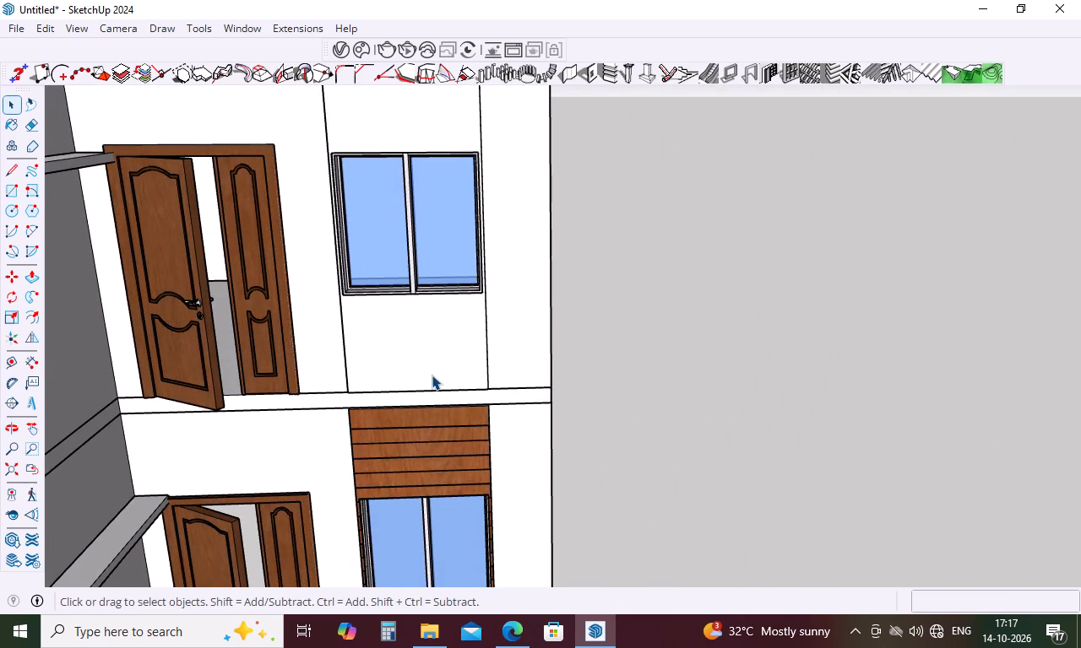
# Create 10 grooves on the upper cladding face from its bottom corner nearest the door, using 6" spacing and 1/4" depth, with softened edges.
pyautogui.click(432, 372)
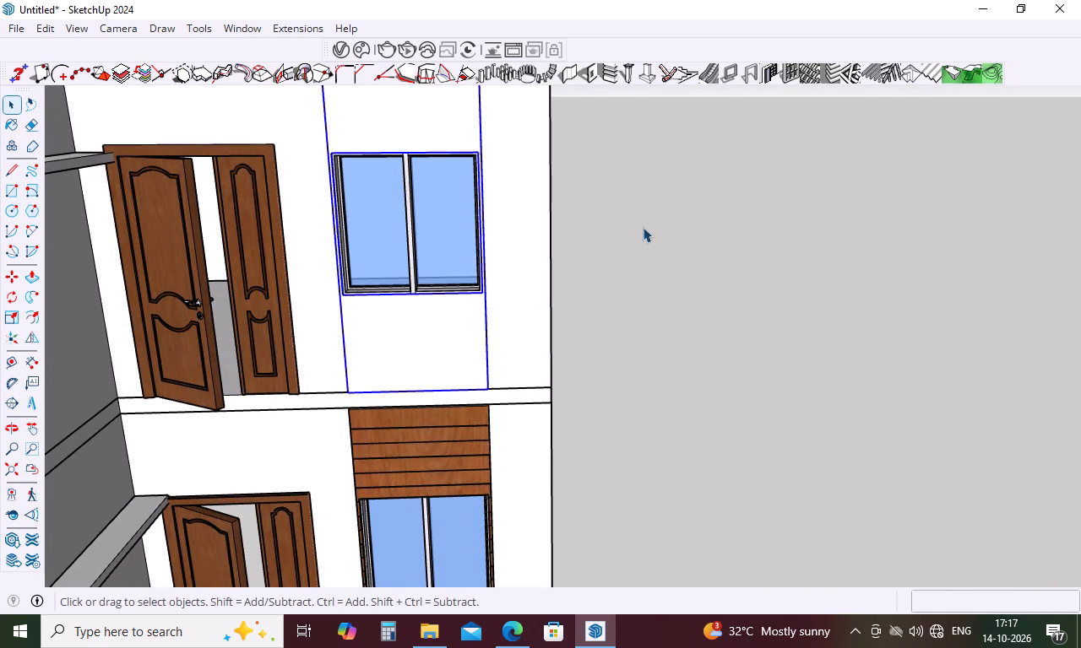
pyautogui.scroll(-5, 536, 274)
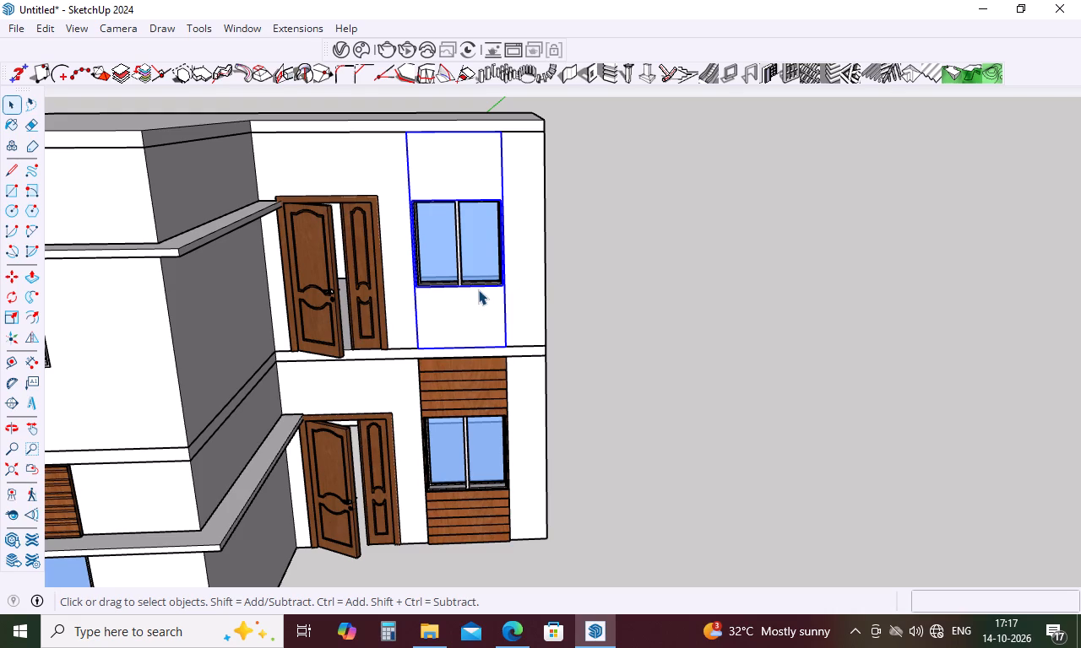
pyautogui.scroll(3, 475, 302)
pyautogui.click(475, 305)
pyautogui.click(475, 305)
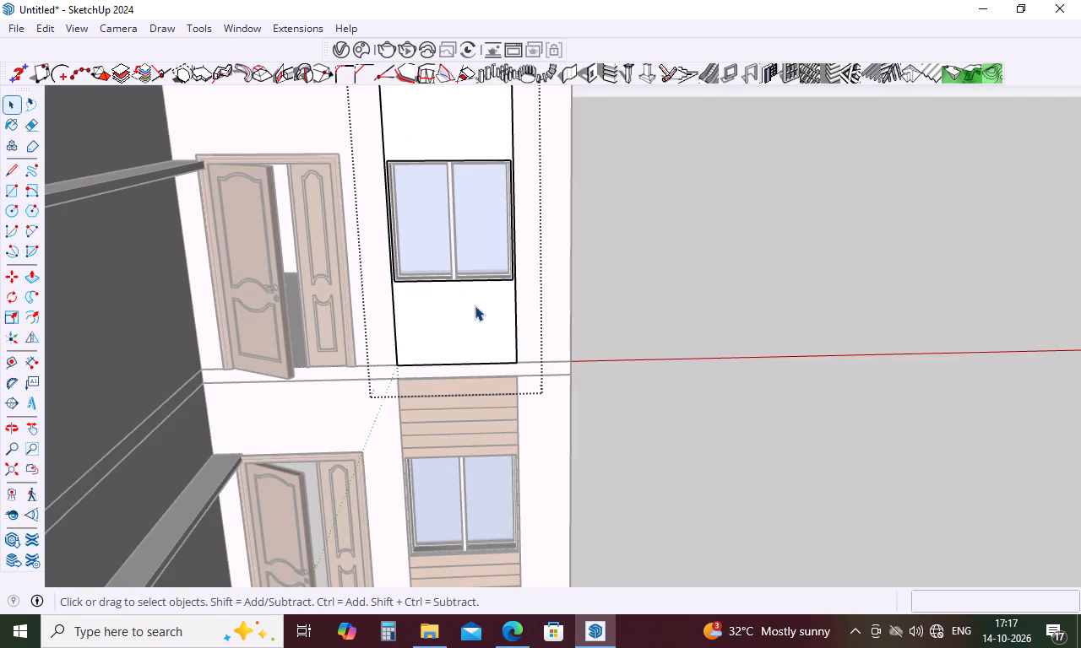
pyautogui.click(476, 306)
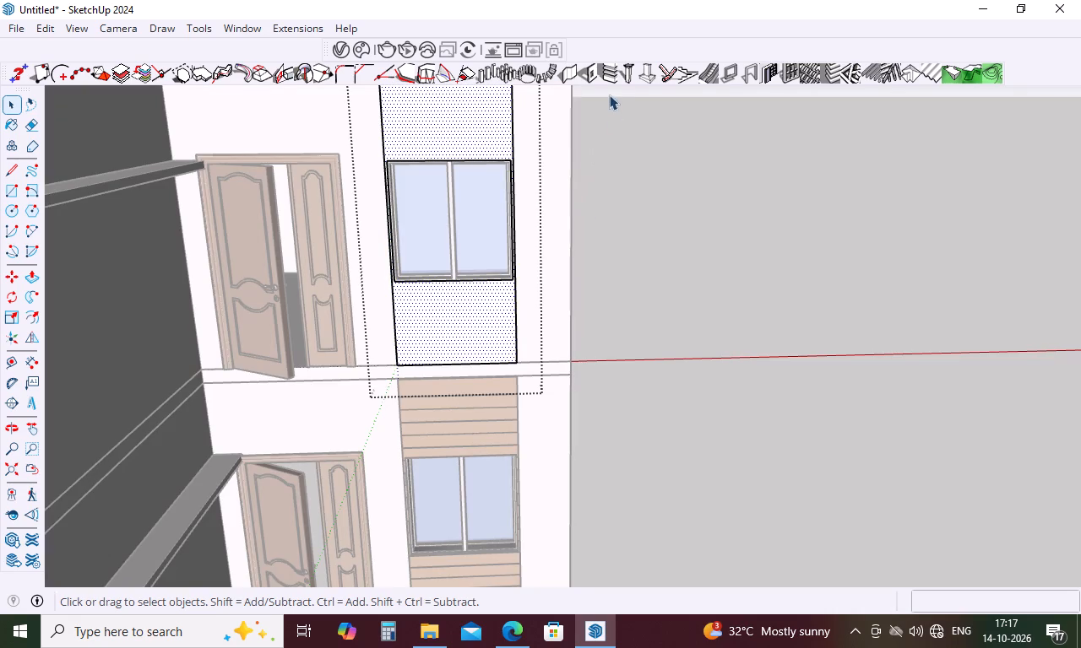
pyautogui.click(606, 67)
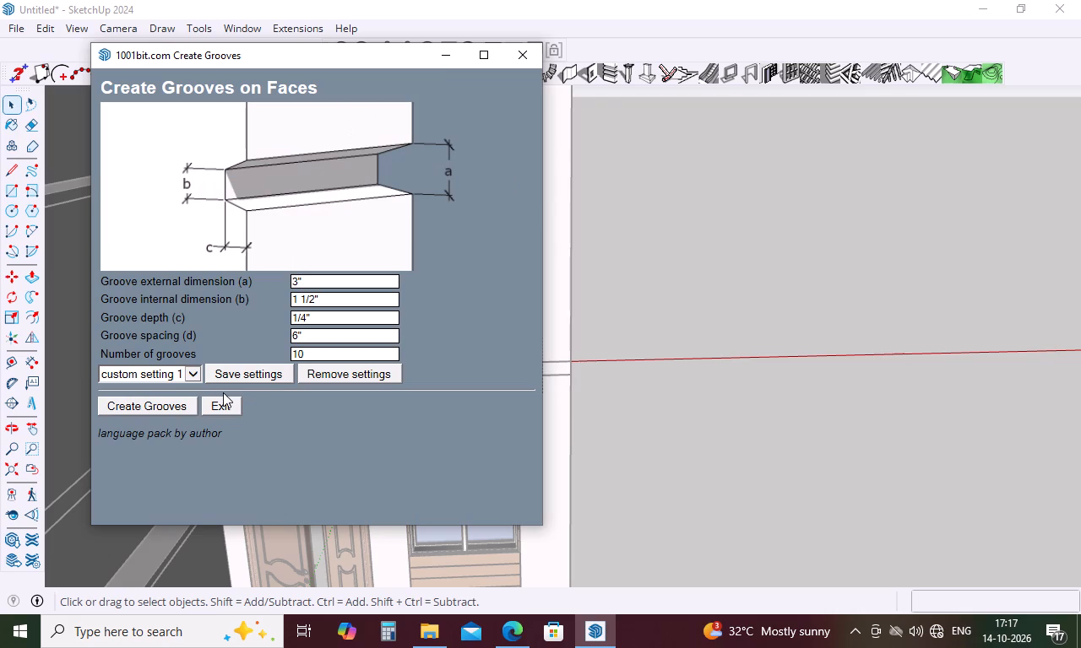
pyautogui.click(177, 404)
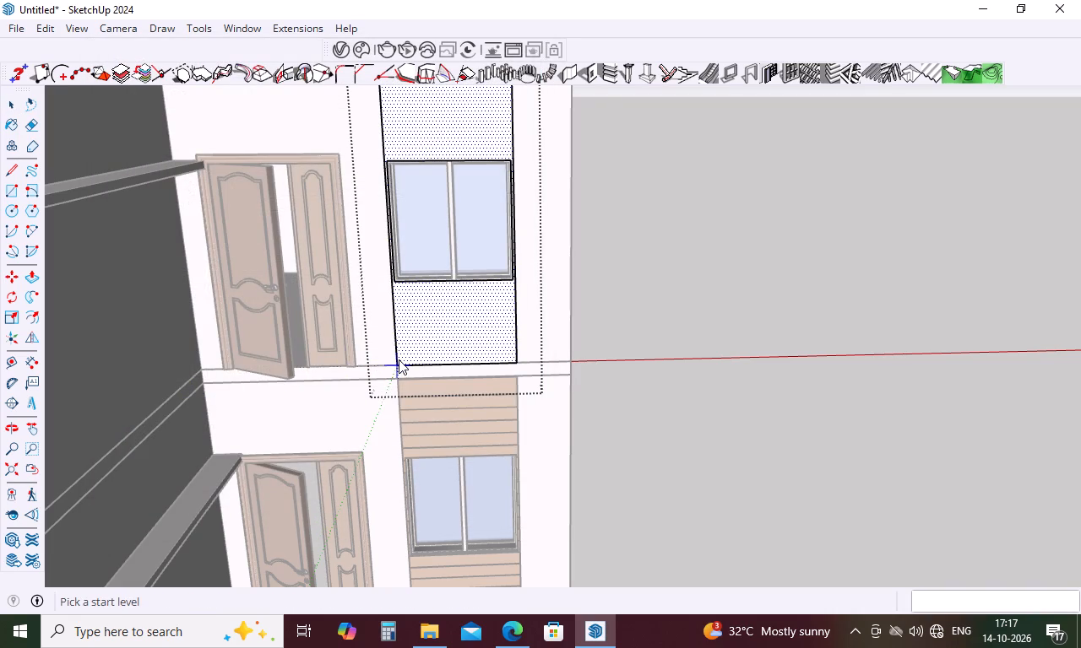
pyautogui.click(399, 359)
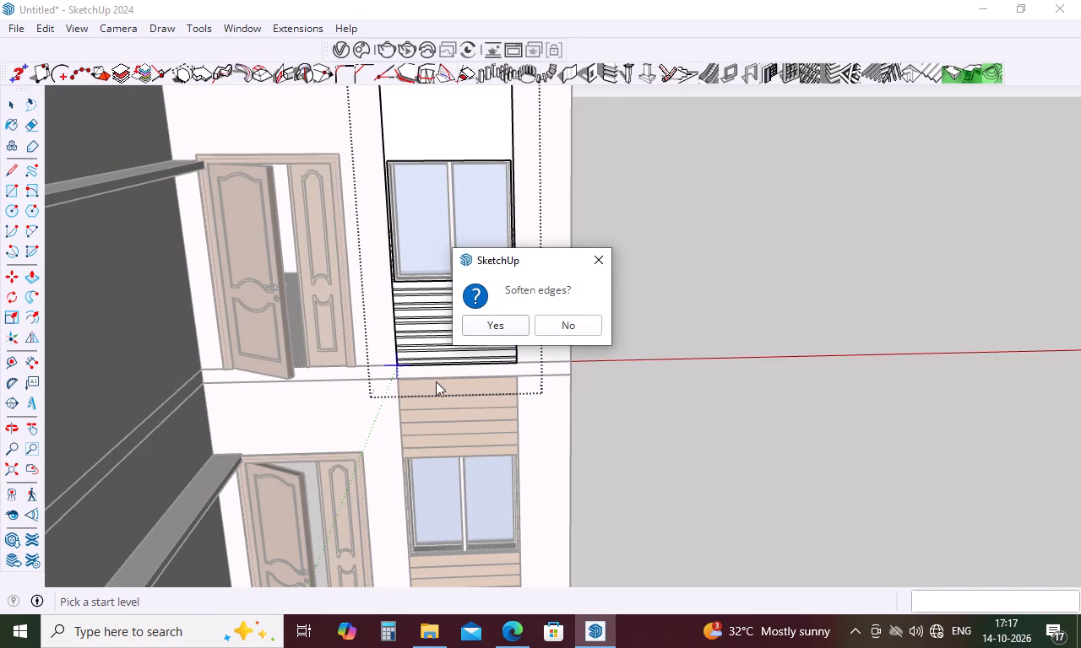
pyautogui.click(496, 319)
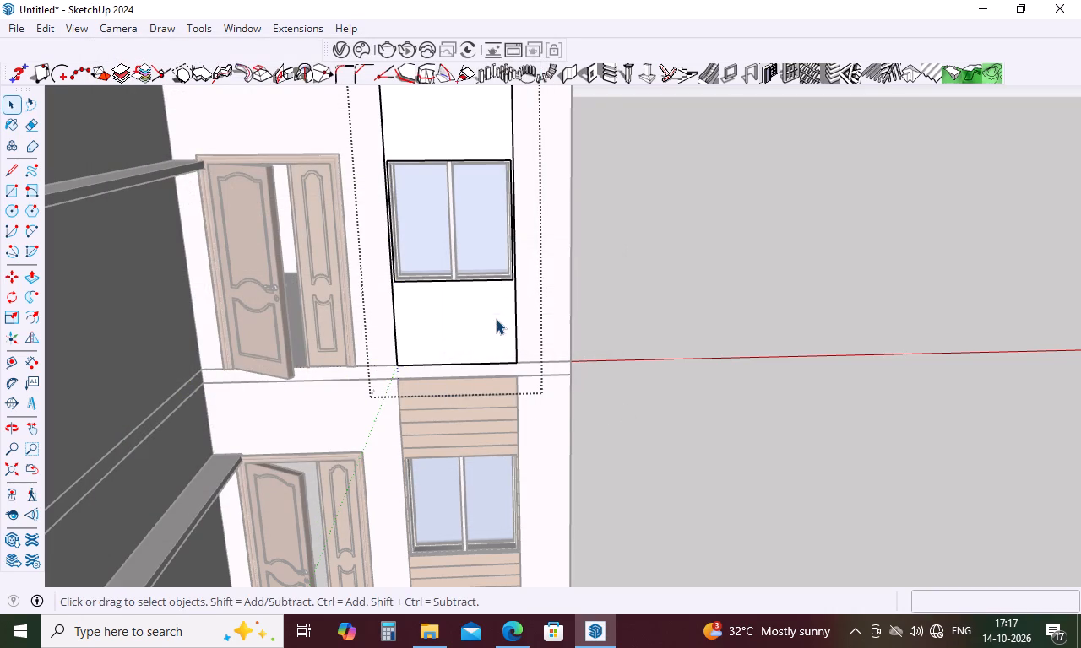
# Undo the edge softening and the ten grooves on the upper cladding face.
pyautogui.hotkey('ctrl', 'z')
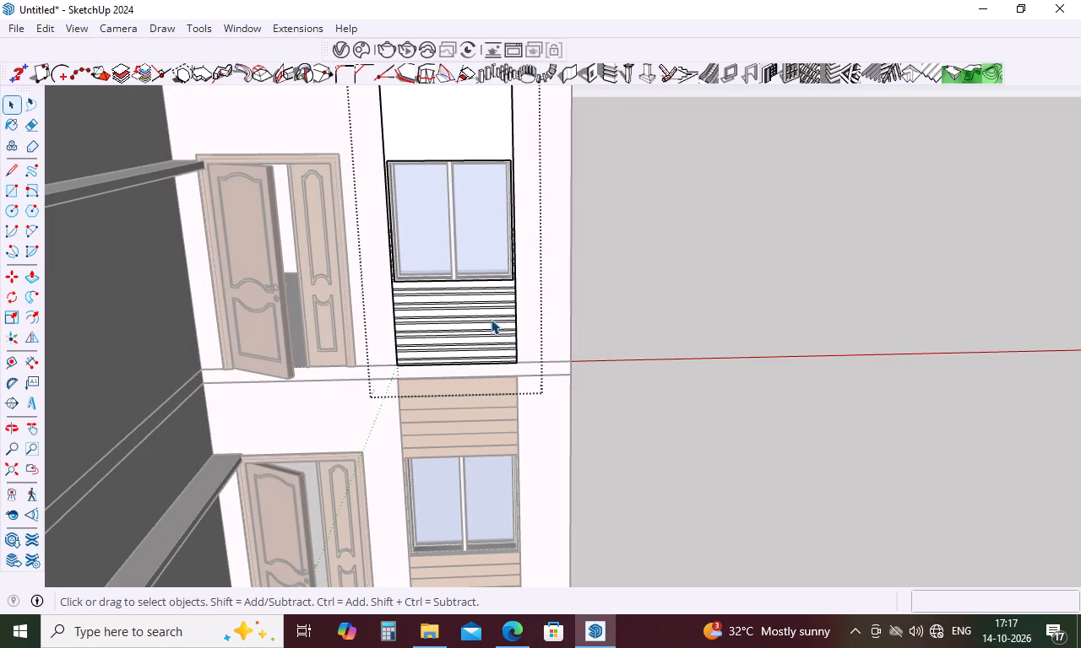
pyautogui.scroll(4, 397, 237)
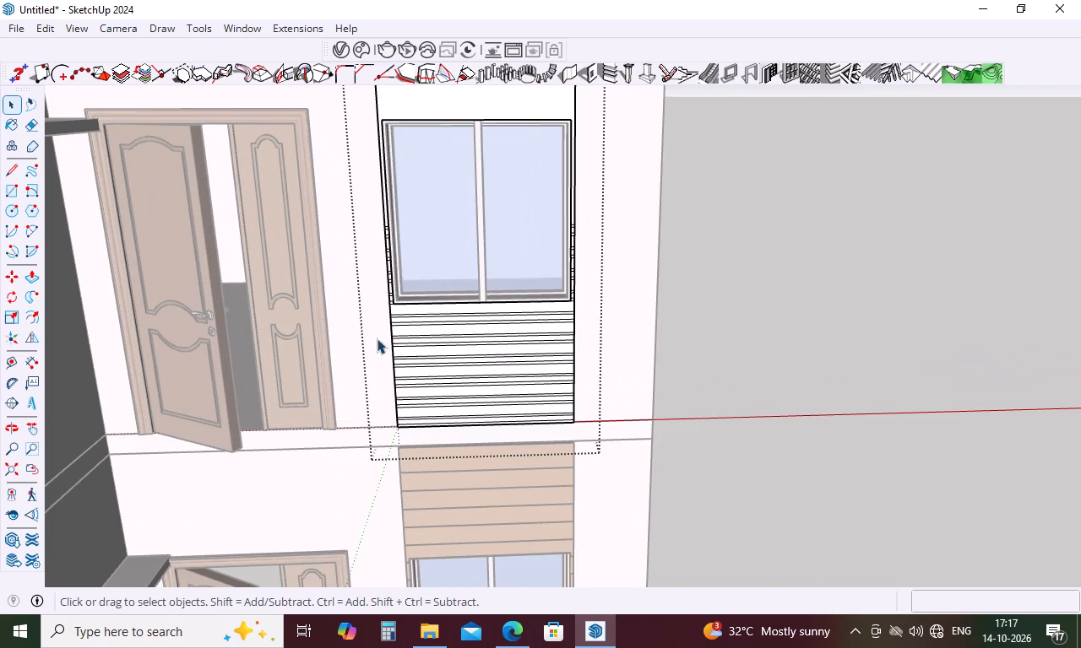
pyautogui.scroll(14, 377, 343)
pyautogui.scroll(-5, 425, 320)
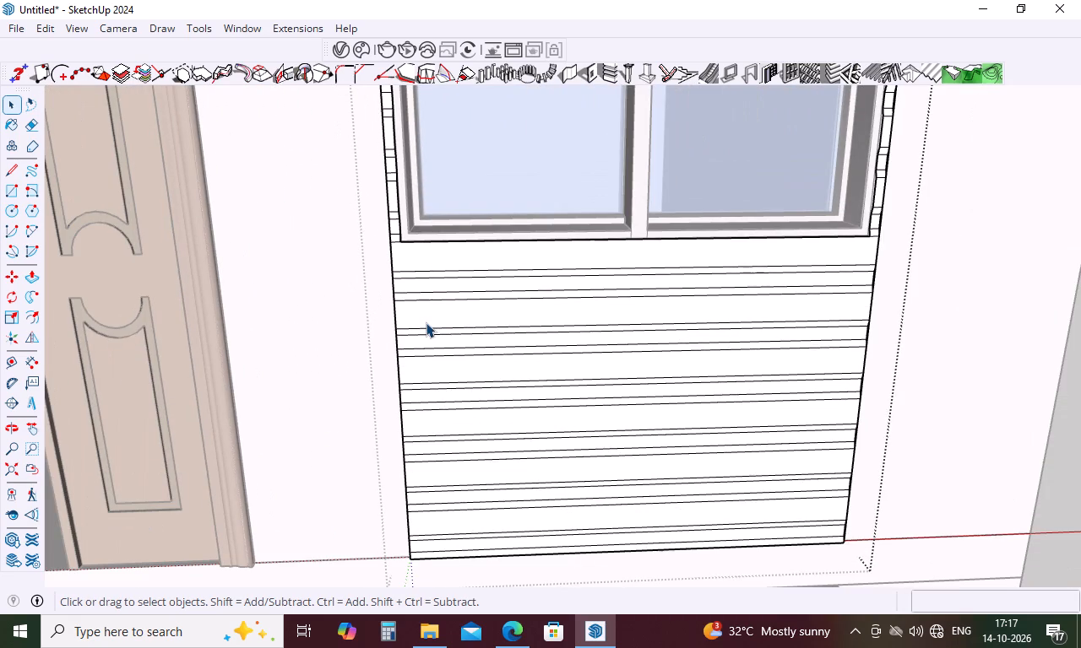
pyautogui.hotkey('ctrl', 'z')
# Create 25 unsoftened grooves on the upper cladding face from its bottom corner nearest the door: 3" external, 1 1/2" internal, 1/4" deep, 6" spacing.
pyautogui.click(611, 73)
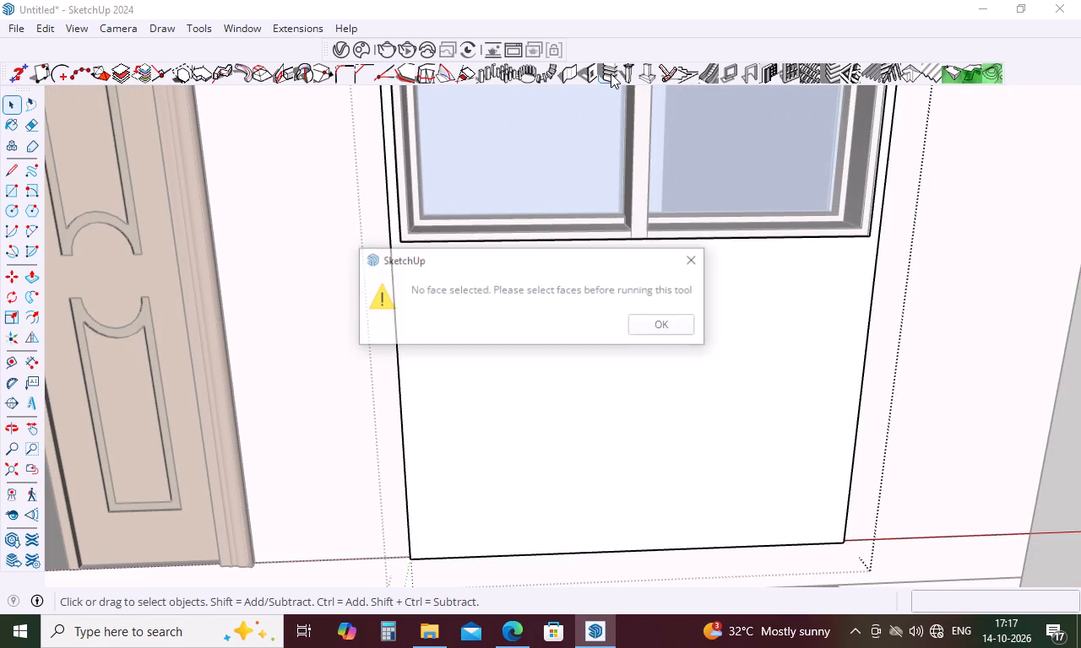
pyautogui.click(648, 321)
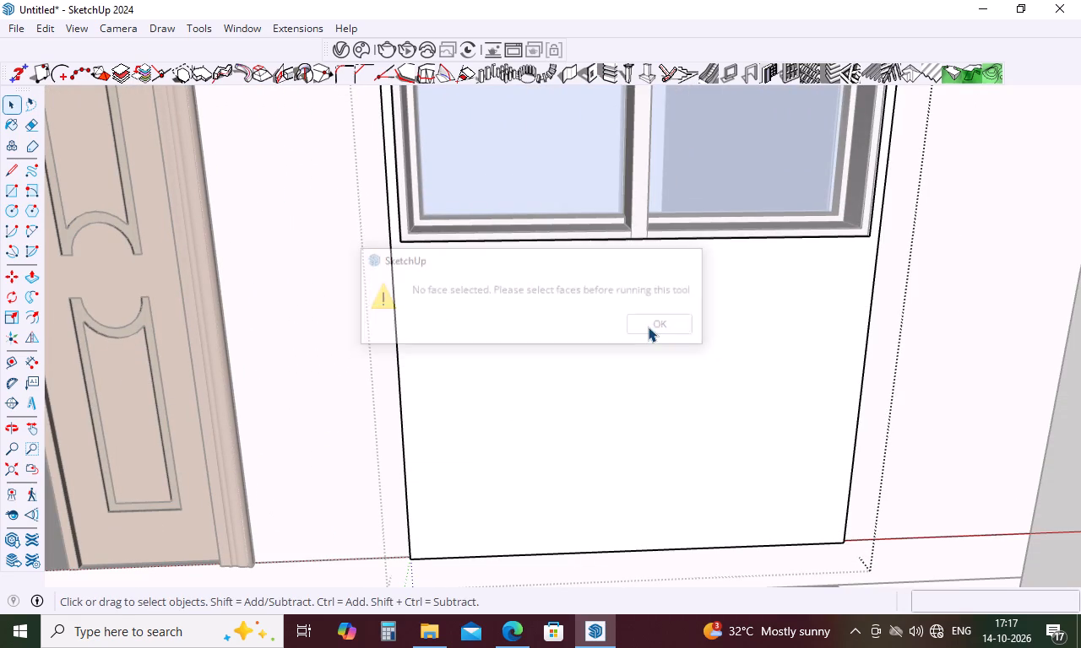
pyautogui.click(646, 337)
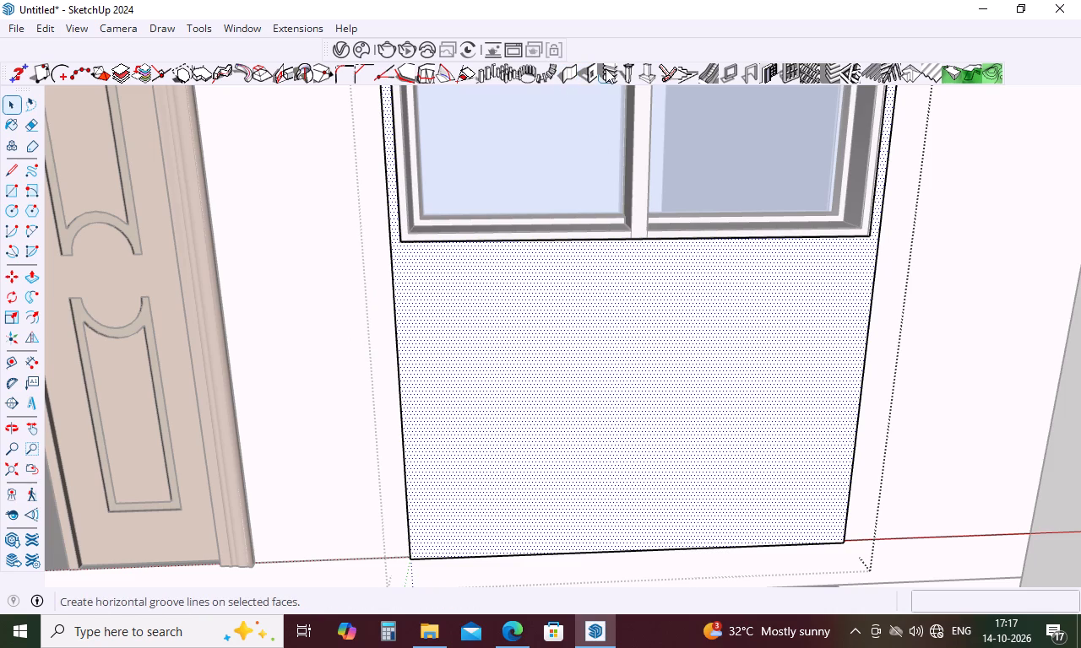
pyautogui.click(606, 68)
pyautogui.click(320, 355)
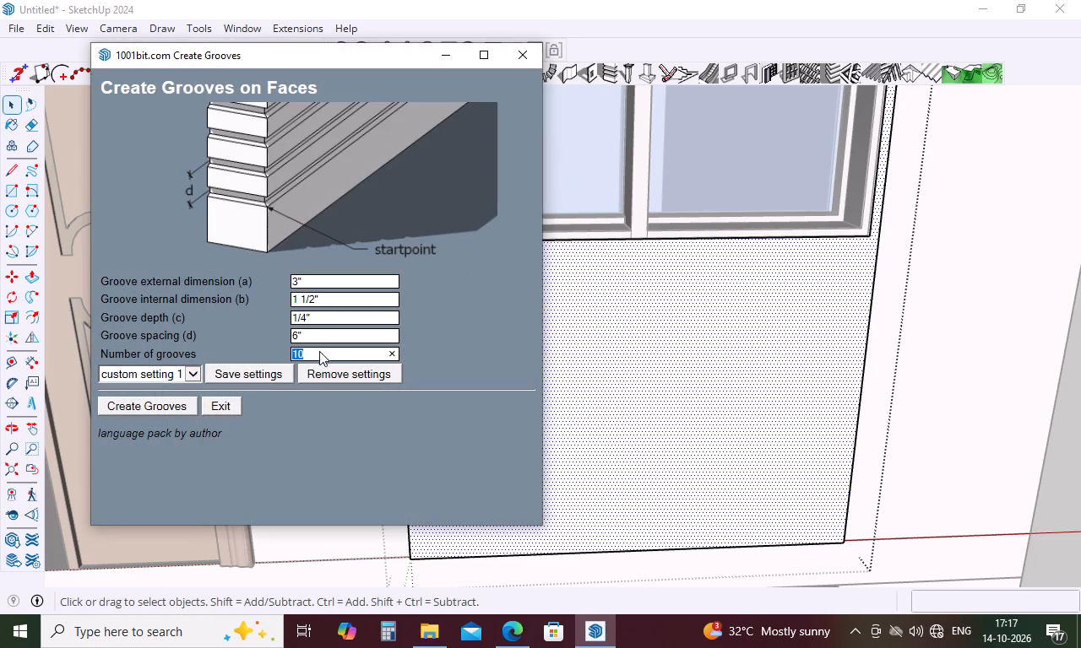
pyautogui.press('BackSpace')
pyautogui.write('25')
pyautogui.click(163, 408)
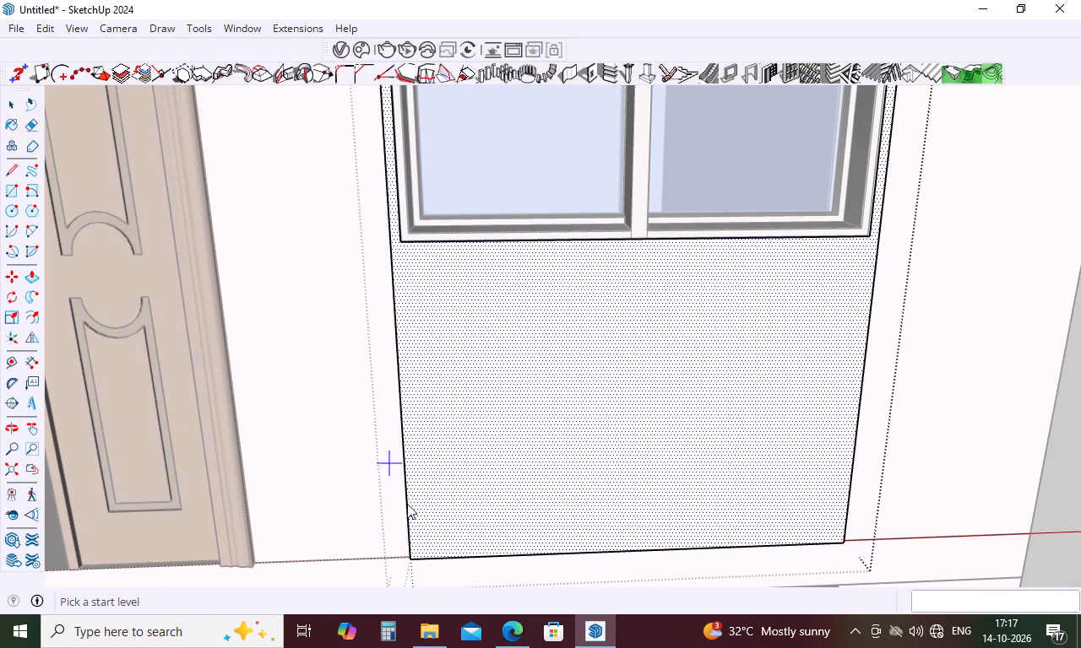
pyautogui.click(416, 559)
pyautogui.scroll(-5, 436, 521)
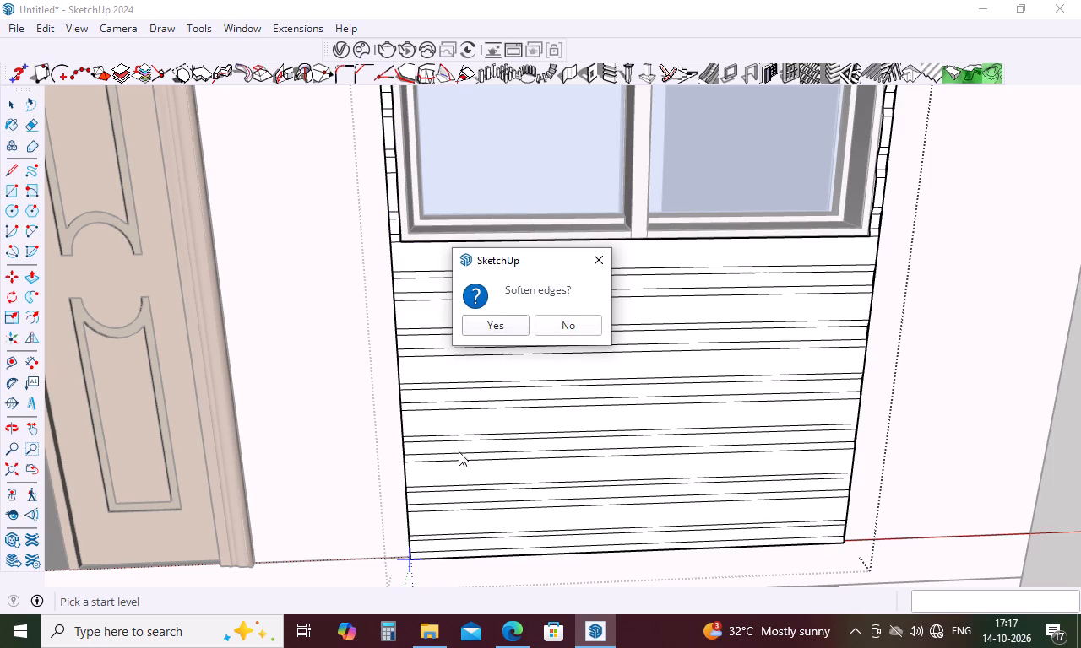
pyautogui.click(545, 327)
# Paint the top strip of the upper window's grooved cladding and its upper edge with Wood Cherry Original.
pyautogui.scroll(-9, 570, 378)
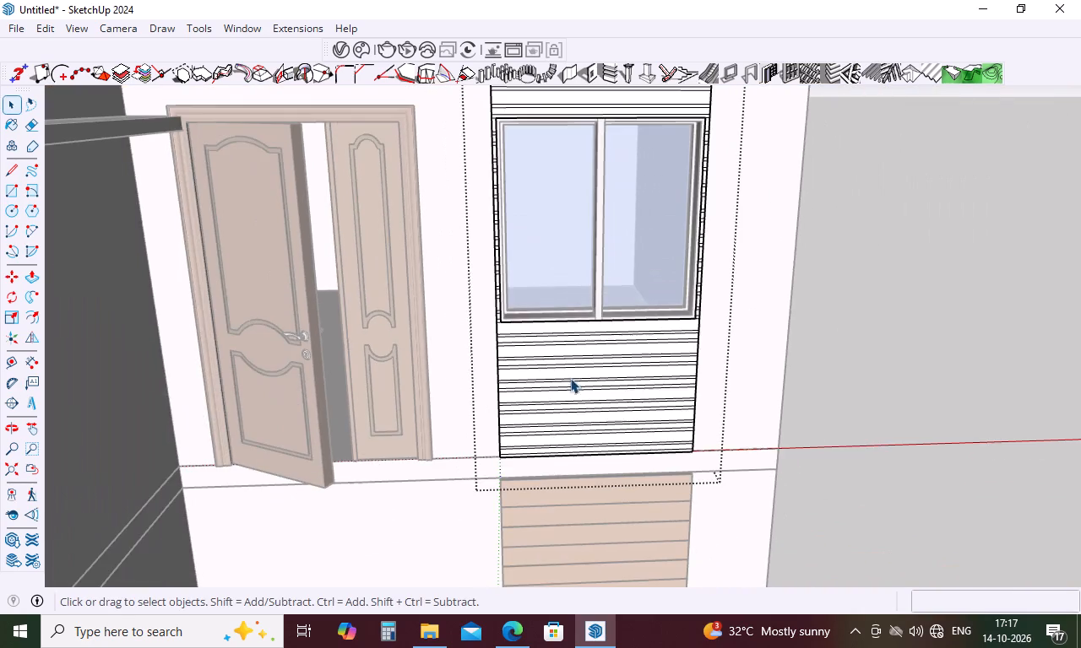
pyautogui.scroll(-8, 619, 337)
pyautogui.moveTo(671, 291); pyautogui.dragTo(565, 294, button='middle')
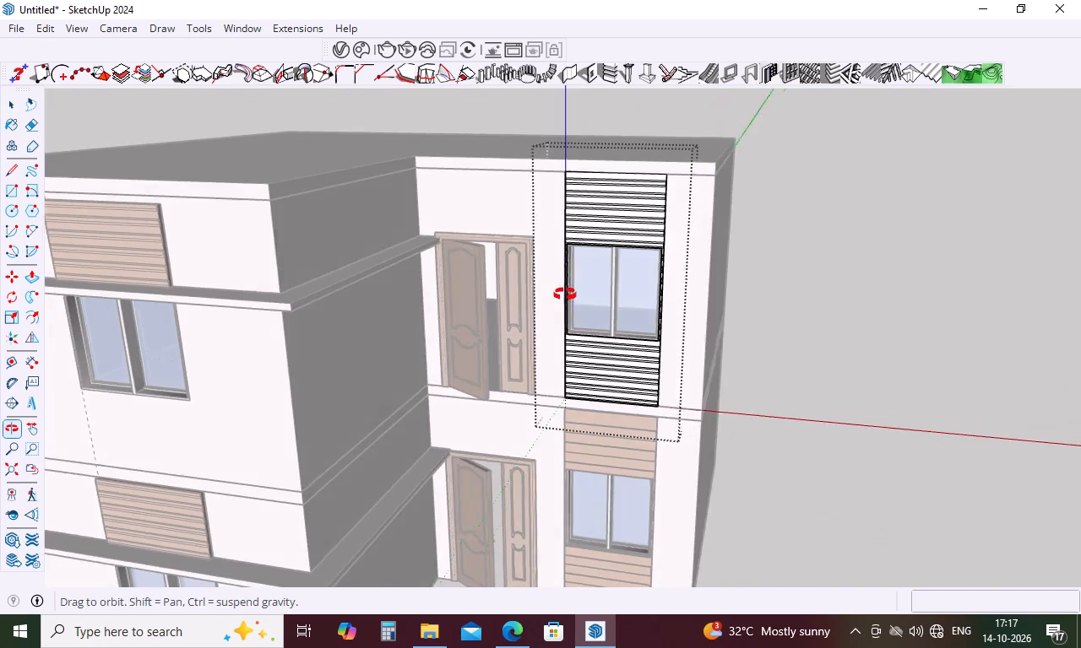
pyautogui.moveTo(565, 294); pyautogui.dragTo(606, 301, button='middle')
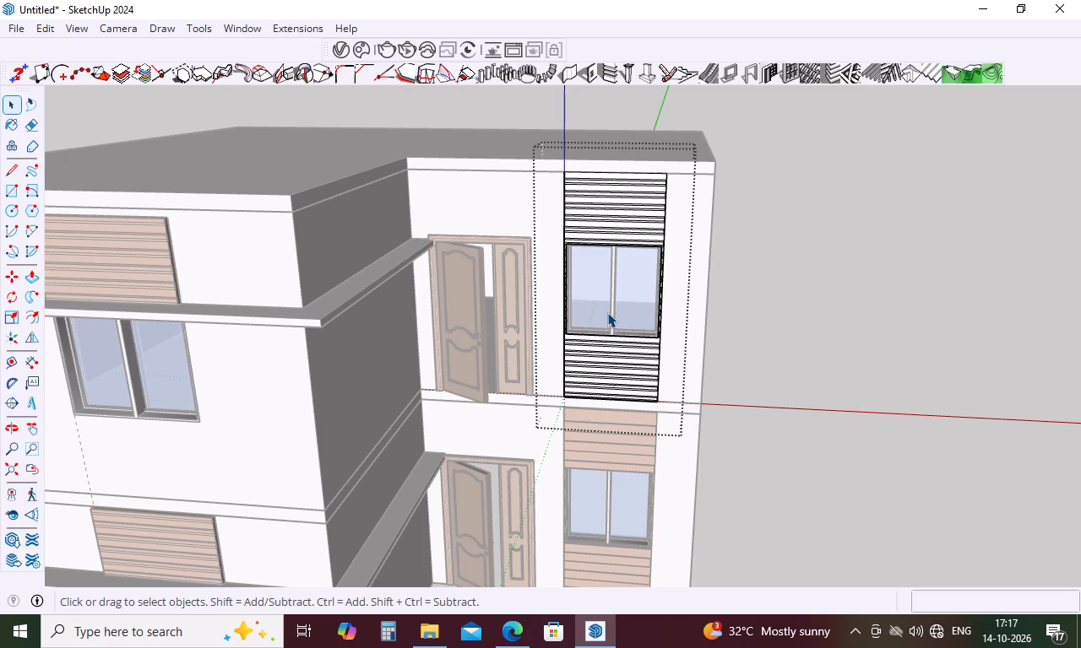
pyautogui.press('b')
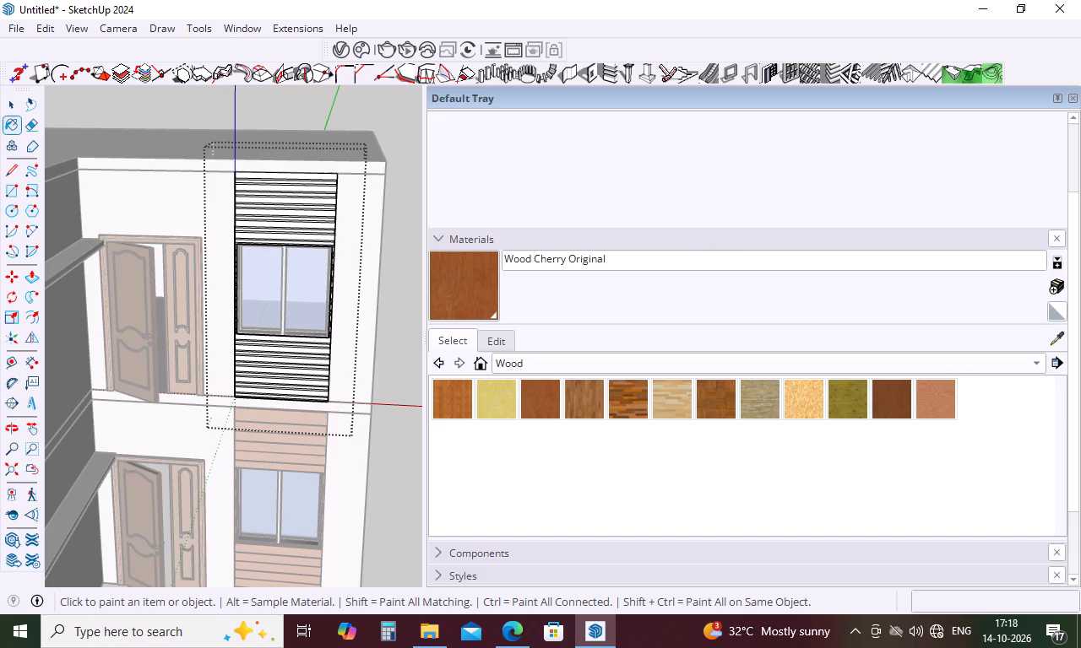
pyautogui.click(542, 403)
pyautogui.scroll(3, 273, 166)
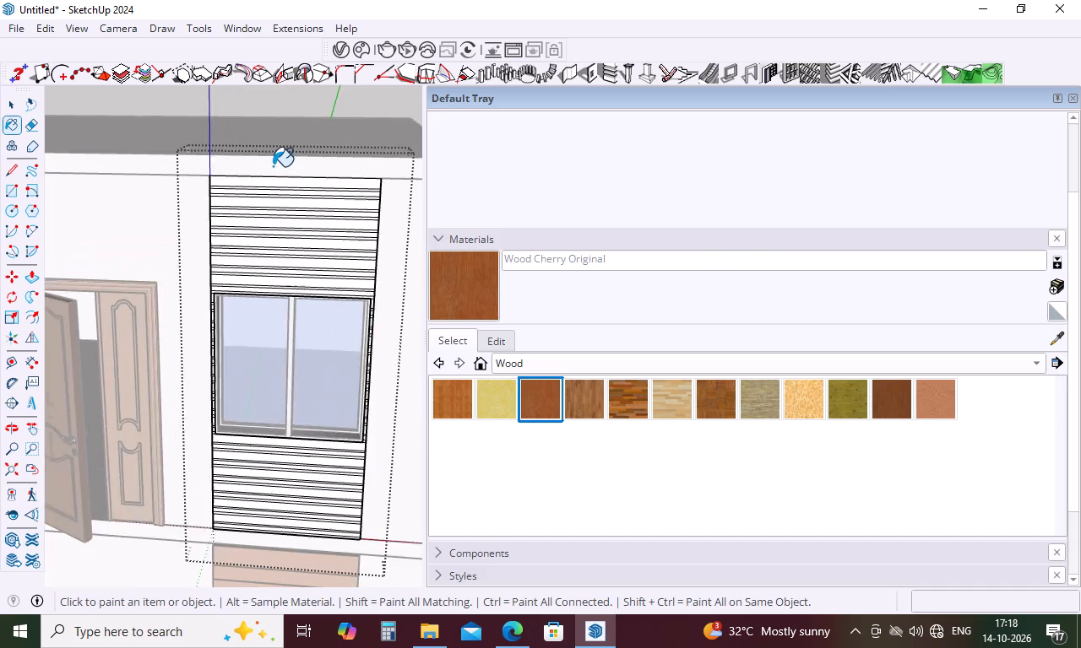
pyautogui.scroll(18, 273, 166)
pyautogui.click(261, 227)
pyautogui.moveTo(281, 201); pyautogui.dragTo(256, 337, button='middle')
pyautogui.scroll(11, 273, 203)
pyautogui.click(281, 197)
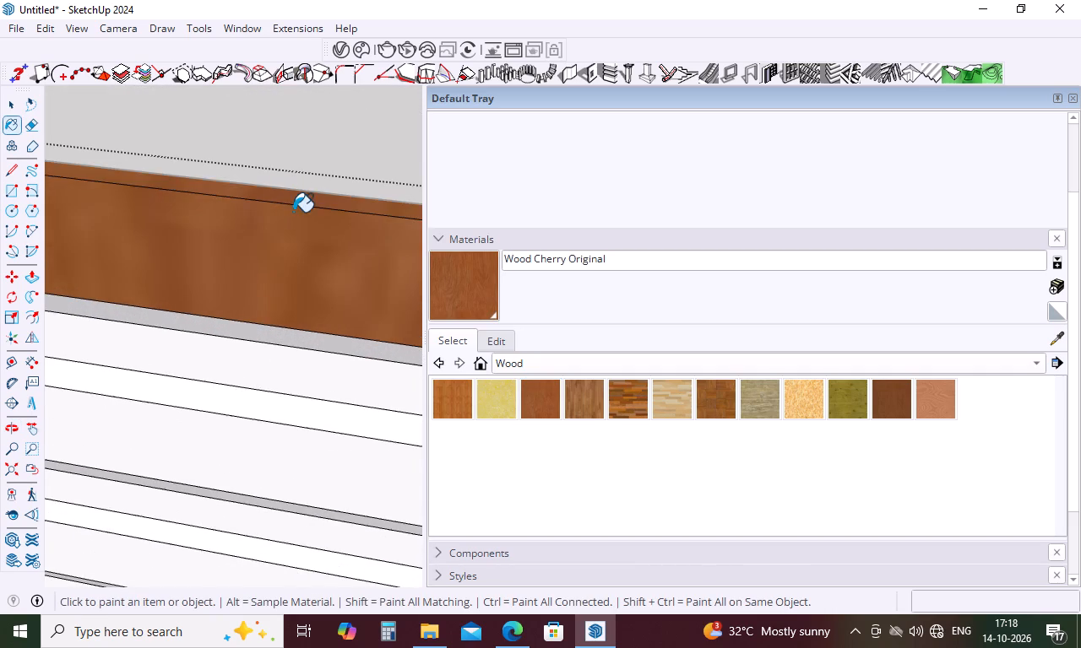
pyautogui.scroll(-17, 296, 210)
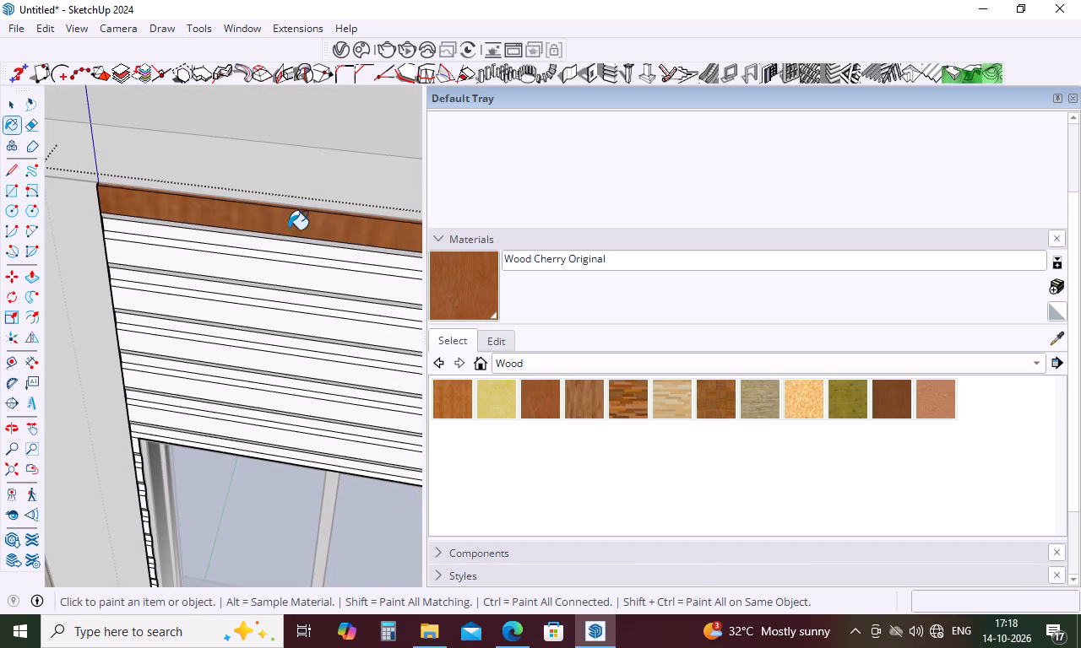
# Leave the cladding group and paint the whole upper window cladding with Wood Cherry Original.
pyautogui.press('space')
pyautogui.click(320, 134)
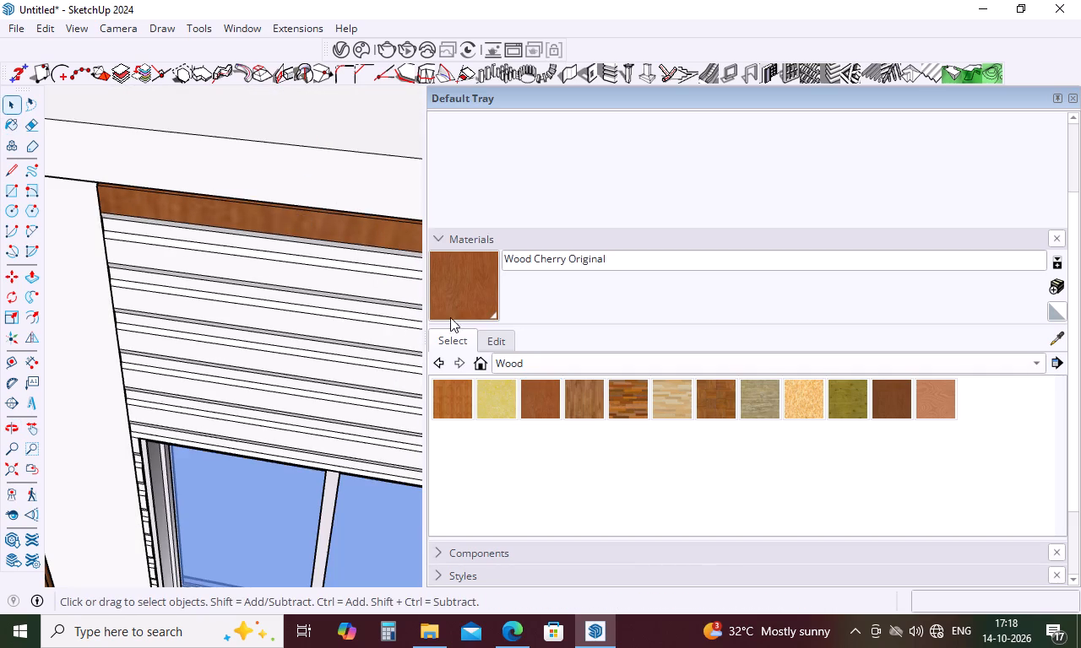
pyautogui.click(537, 410)
pyautogui.click(354, 318)
# Delete the old grooved cladding around the lower floor's window beside the door.
pyautogui.scroll(-5, 368, 291)
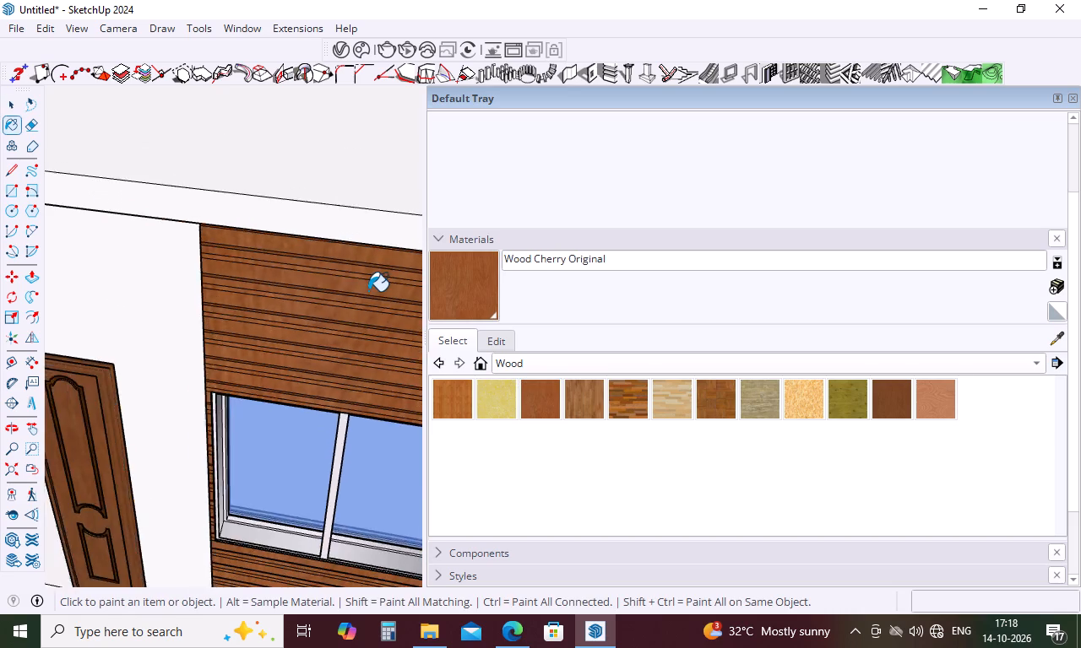
pyautogui.scroll(-5, 368, 291)
pyautogui.scroll(-9, 295, 287)
pyautogui.moveTo(294, 390); pyautogui.dragTo(373, 255, button='middle')
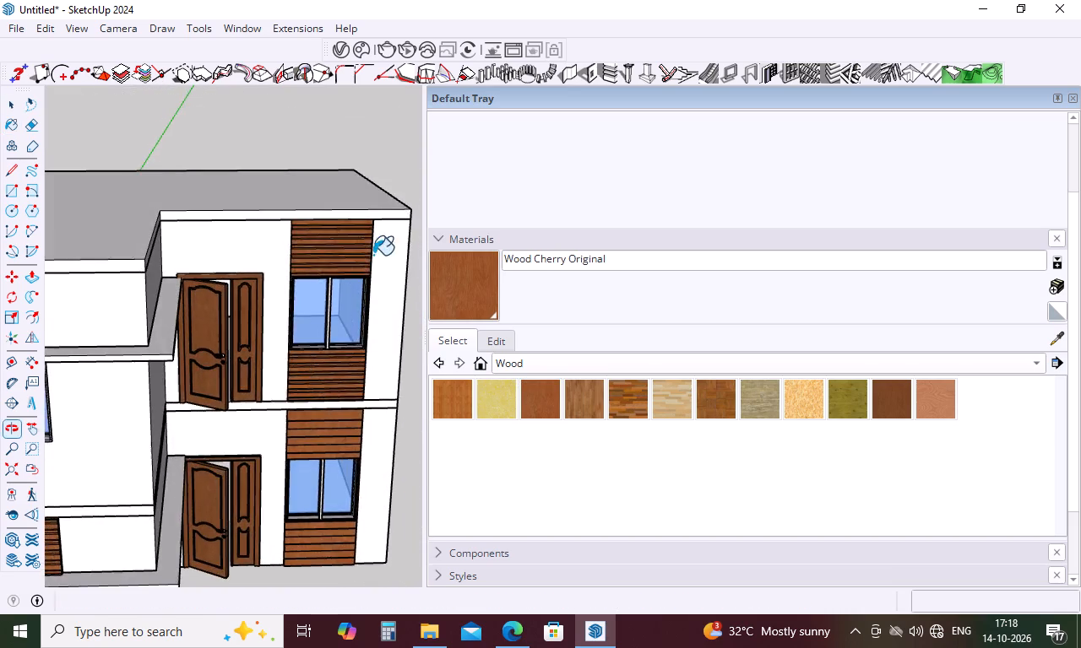
pyautogui.scroll(9, 334, 365)
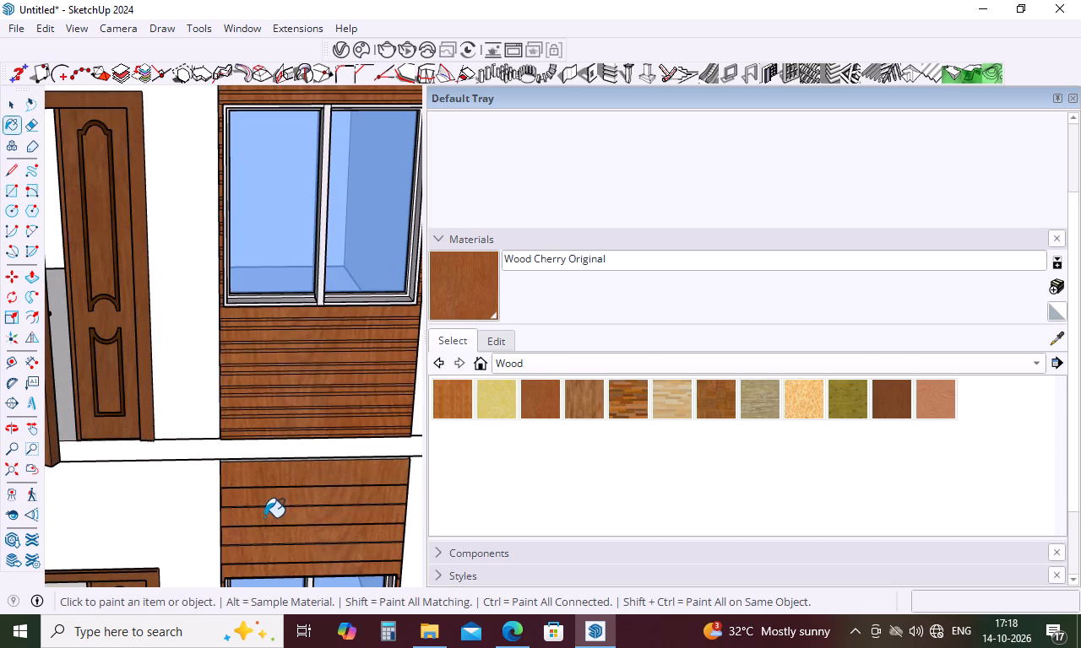
pyautogui.press('space')
pyautogui.click(259, 521)
pyautogui.press('Delete')
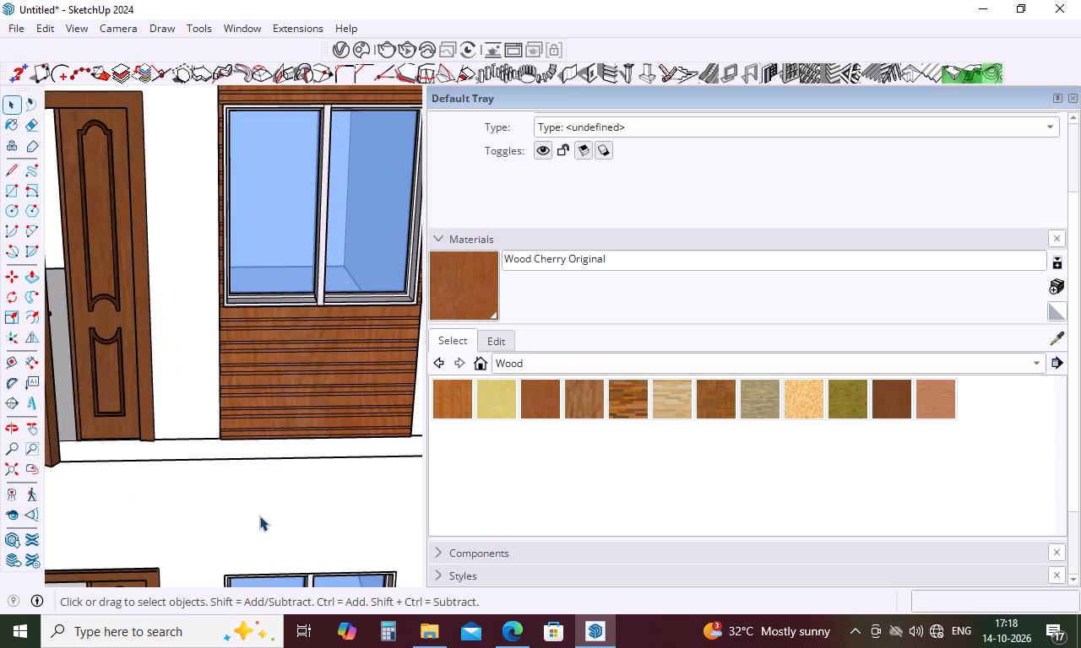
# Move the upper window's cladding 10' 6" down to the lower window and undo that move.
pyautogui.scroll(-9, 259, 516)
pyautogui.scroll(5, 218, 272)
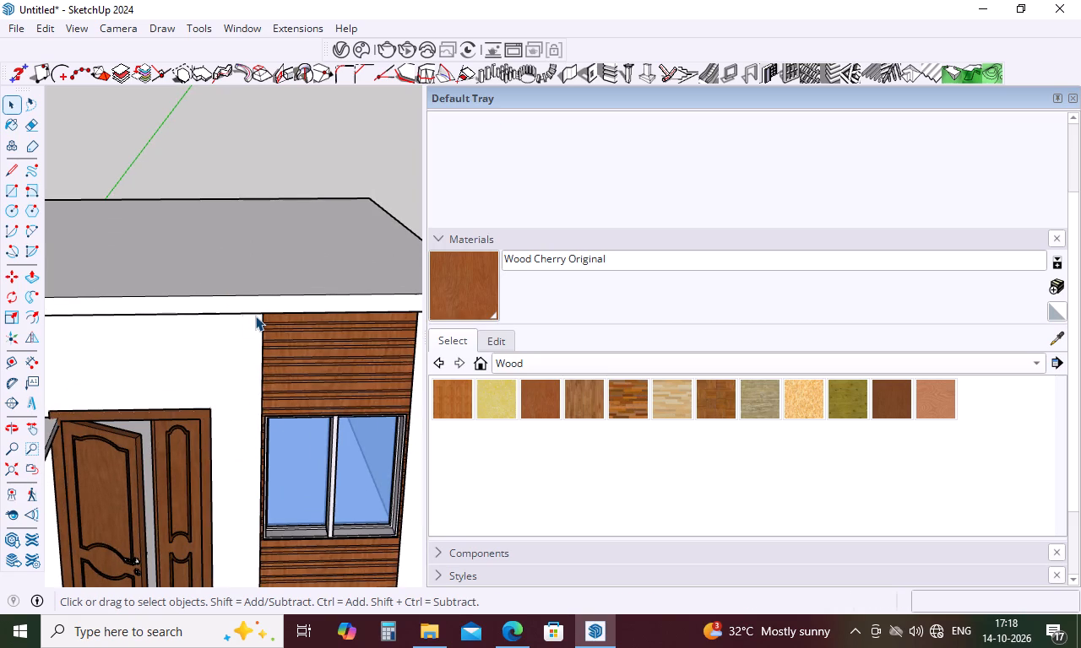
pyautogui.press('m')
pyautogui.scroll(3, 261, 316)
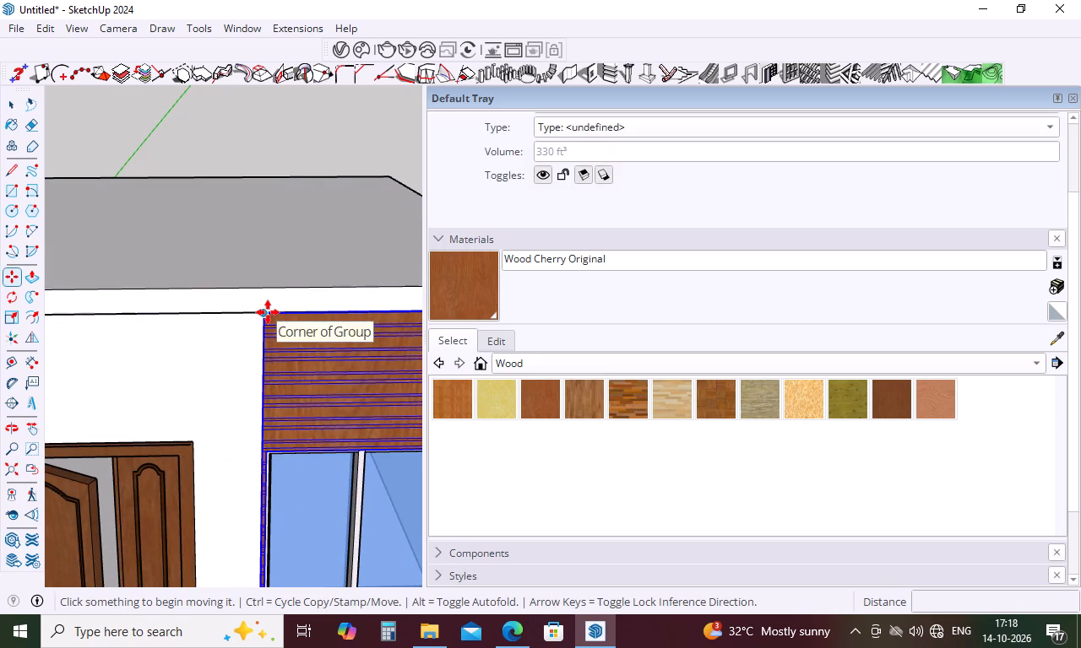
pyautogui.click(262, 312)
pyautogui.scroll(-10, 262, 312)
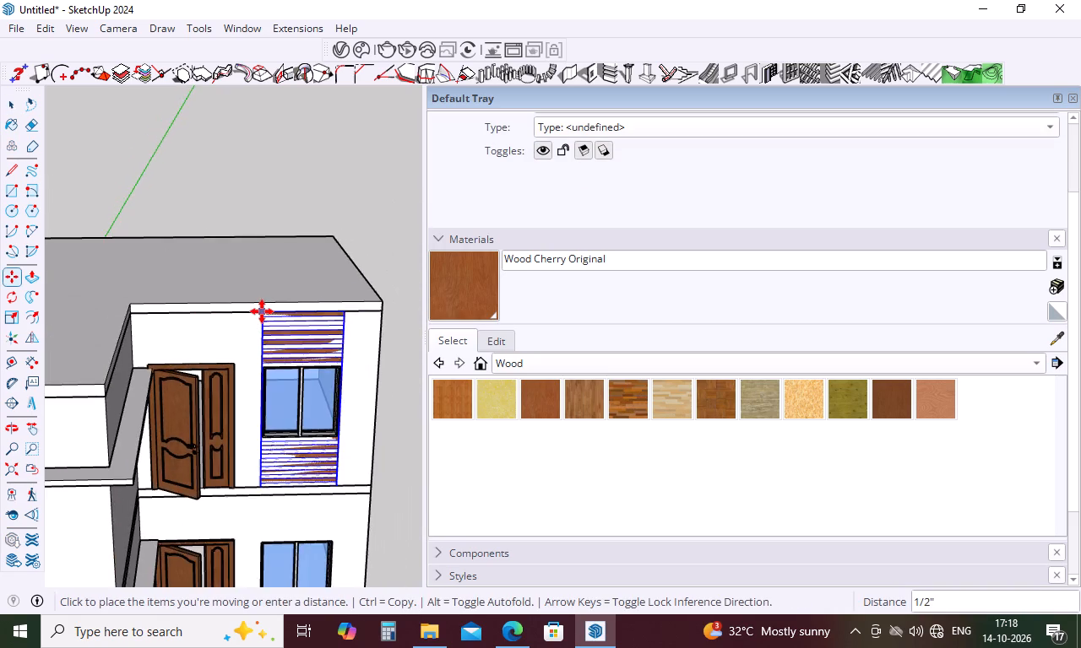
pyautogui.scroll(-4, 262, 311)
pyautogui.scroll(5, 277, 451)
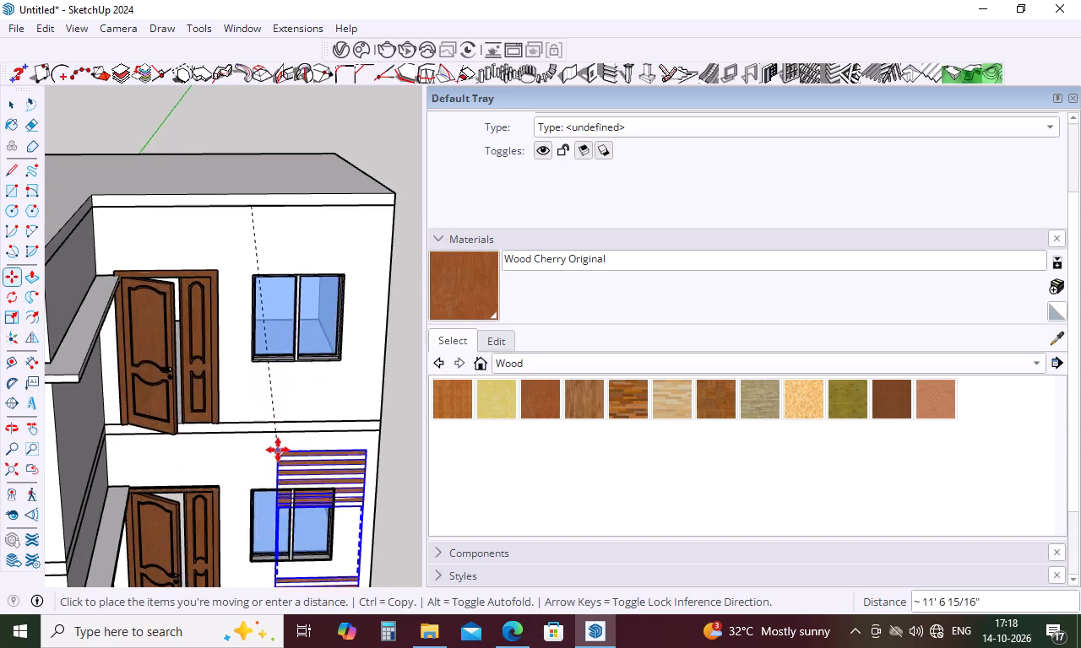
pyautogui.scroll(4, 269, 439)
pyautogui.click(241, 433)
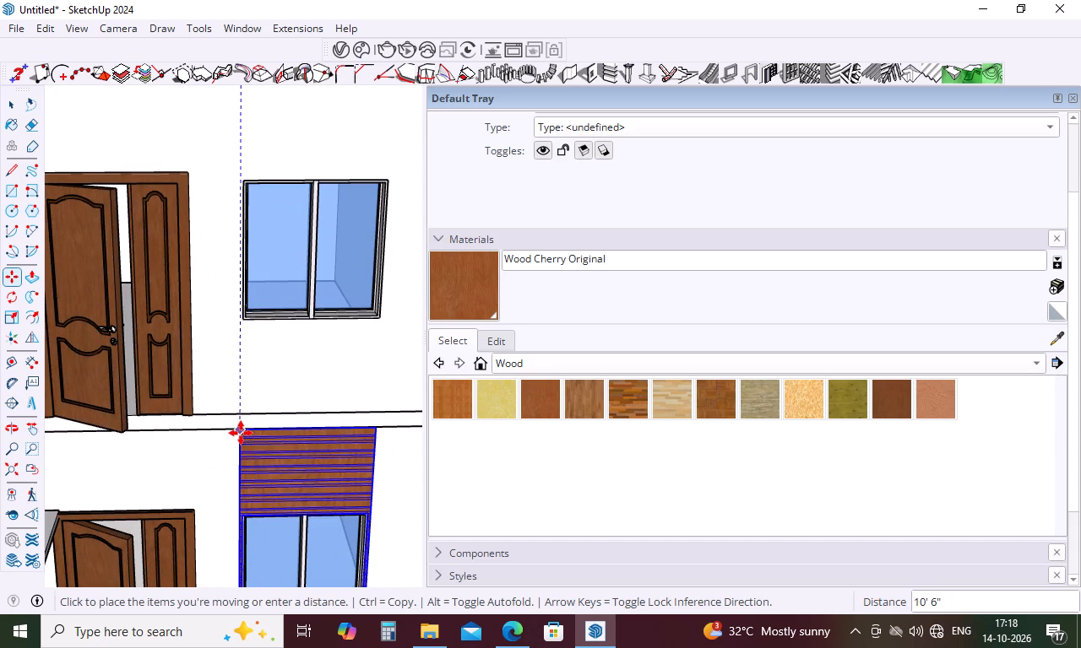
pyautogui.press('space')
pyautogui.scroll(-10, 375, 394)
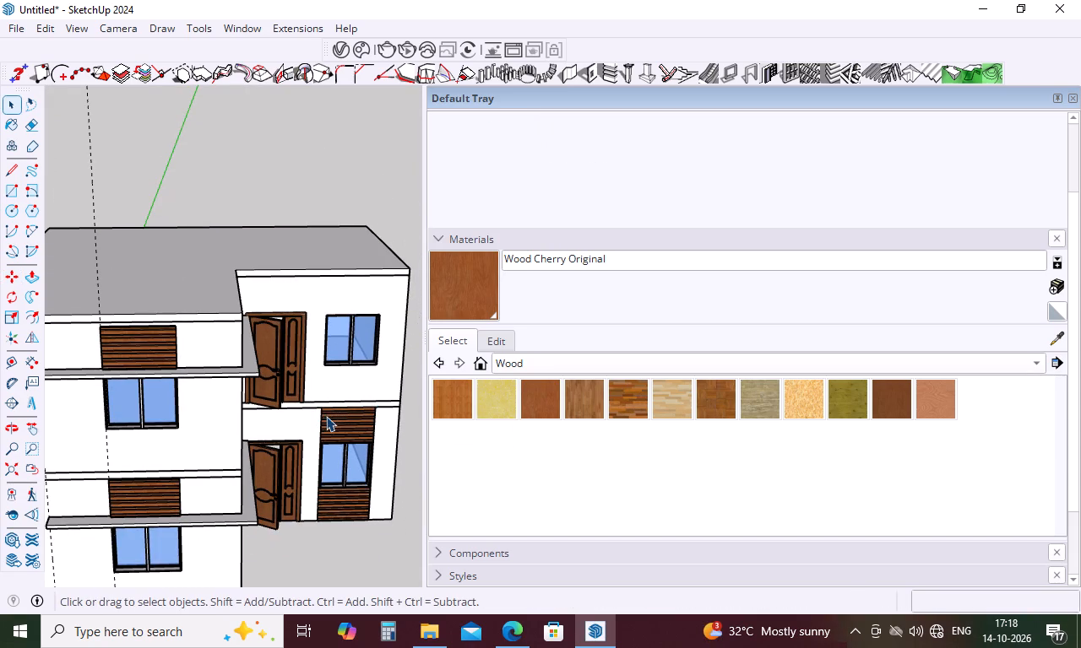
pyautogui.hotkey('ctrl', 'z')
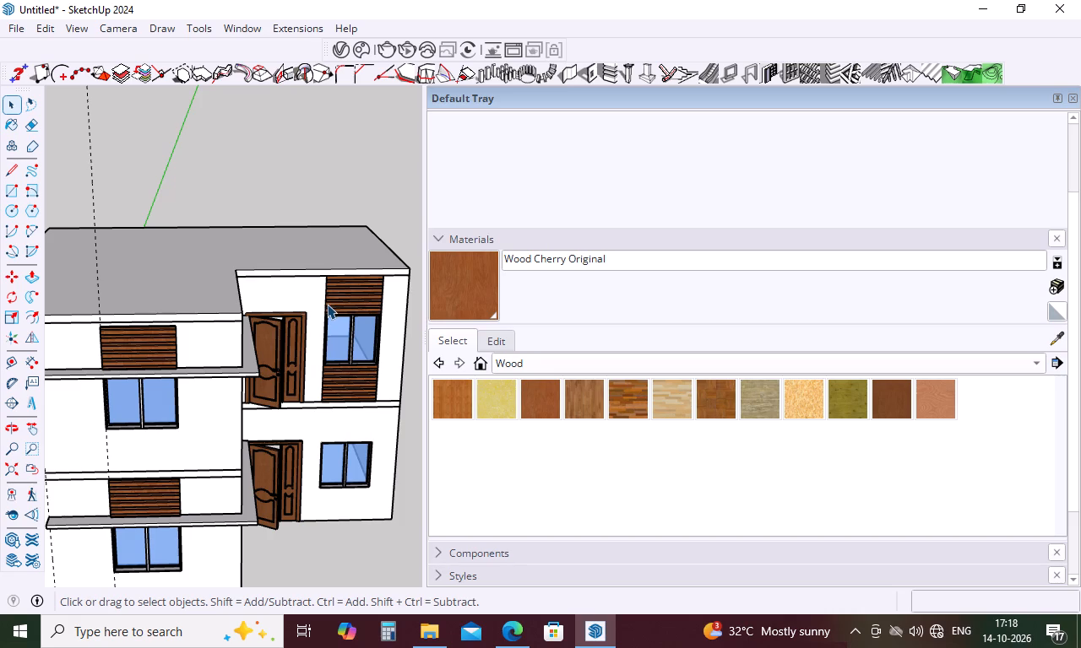
# Copy the upper window's cladding 10' 6" straight down from its top corner nearest the door, around the lower window.
pyautogui.press('m')
pyautogui.scroll(12, 327, 277)
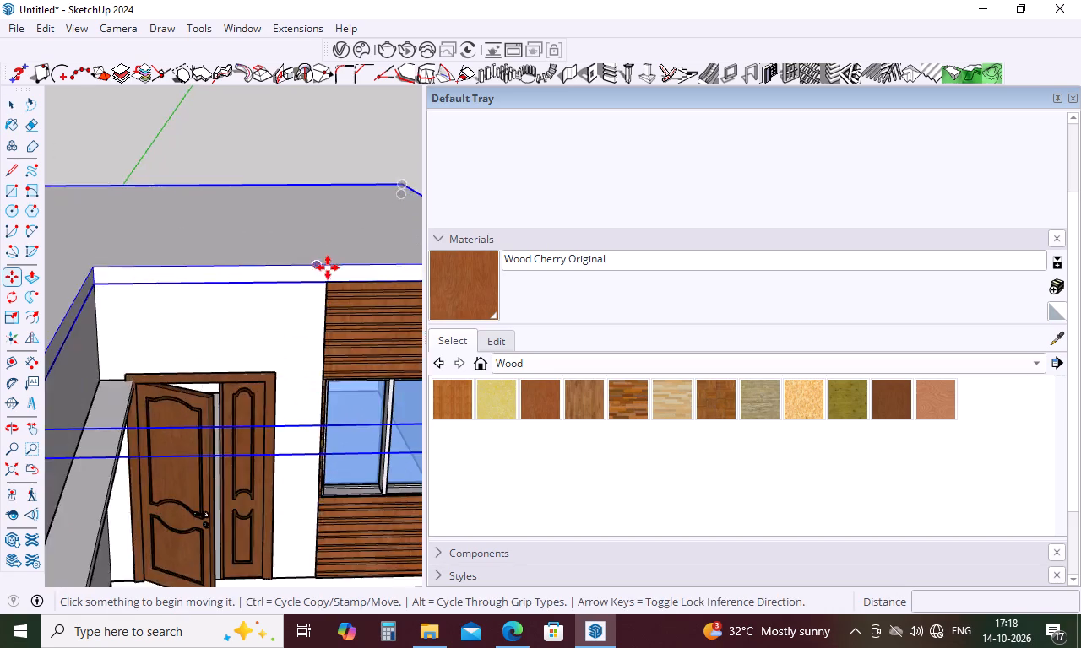
pyautogui.scroll(19, 328, 268)
pyautogui.scroll(11, 315, 332)
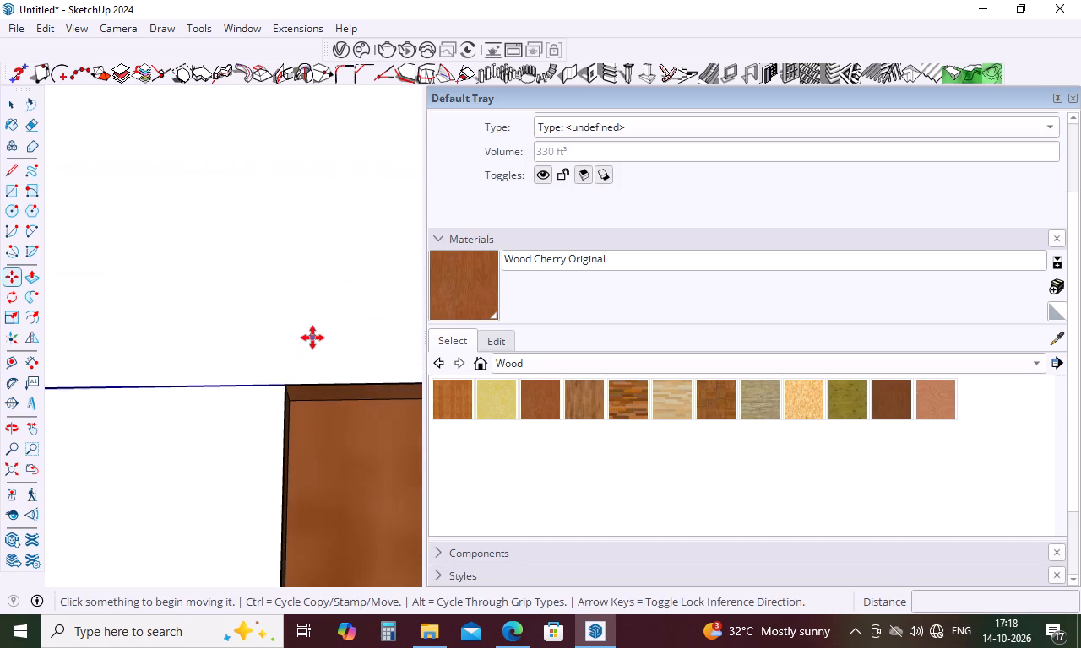
pyautogui.click(284, 386)
pyautogui.scroll(-5, 284, 387)
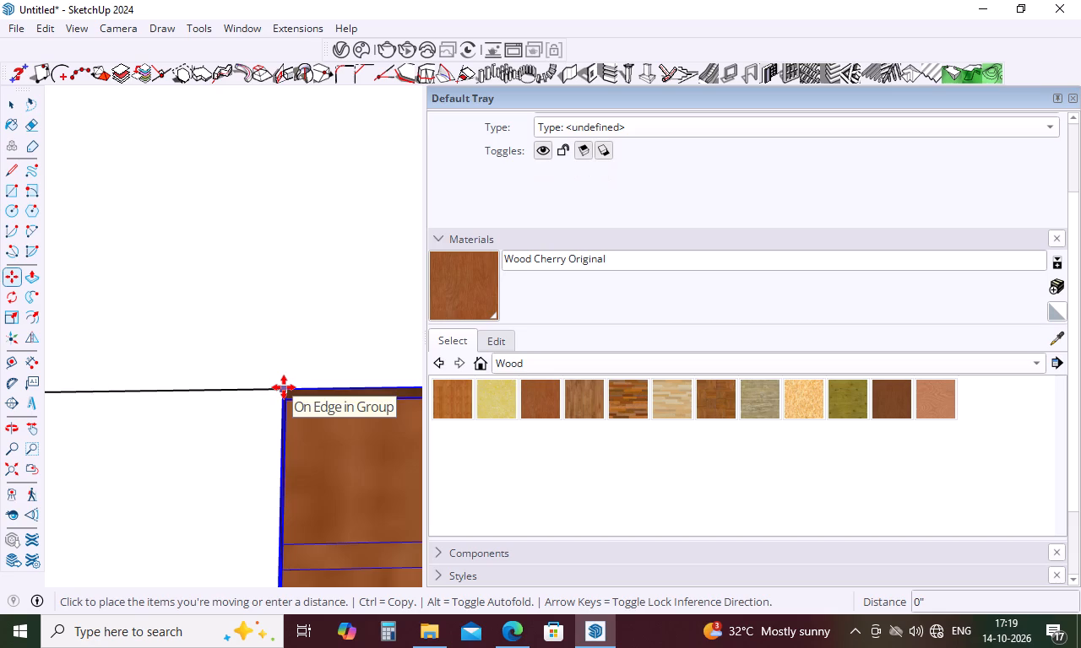
pyautogui.scroll(-5, 284, 387)
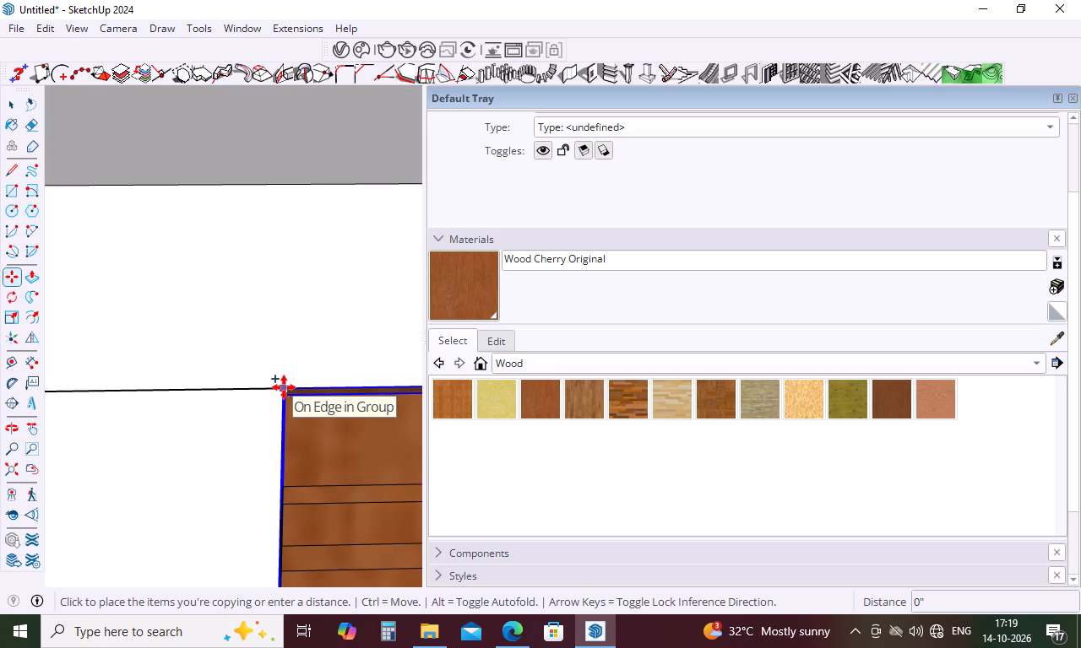
pyautogui.scroll(-1, 284, 387)
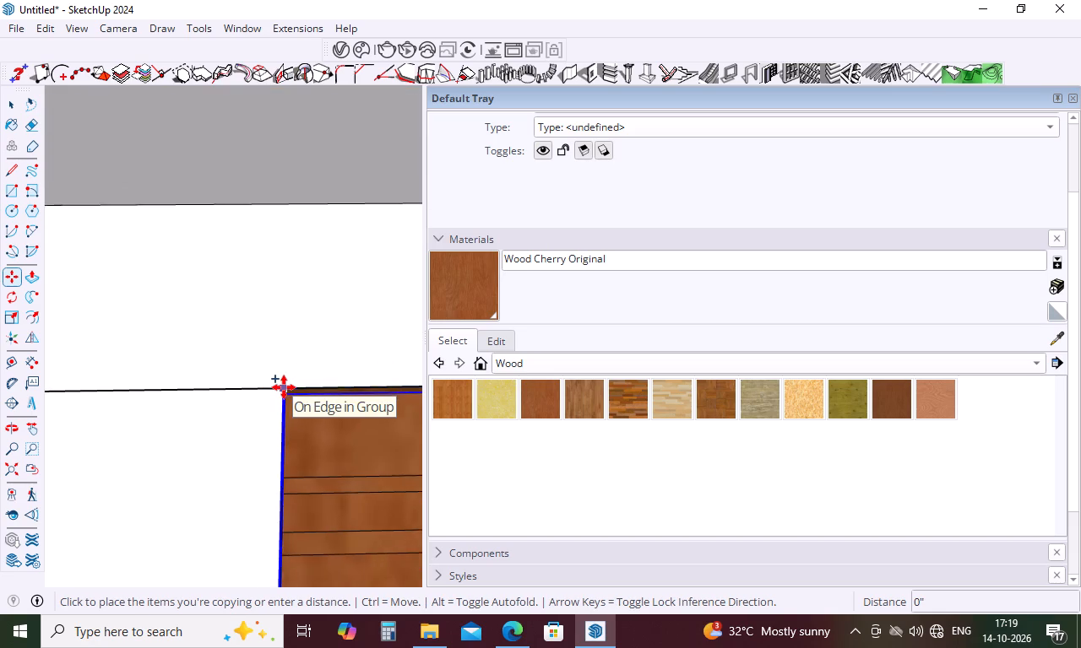
pyautogui.scroll(-8, 284, 387)
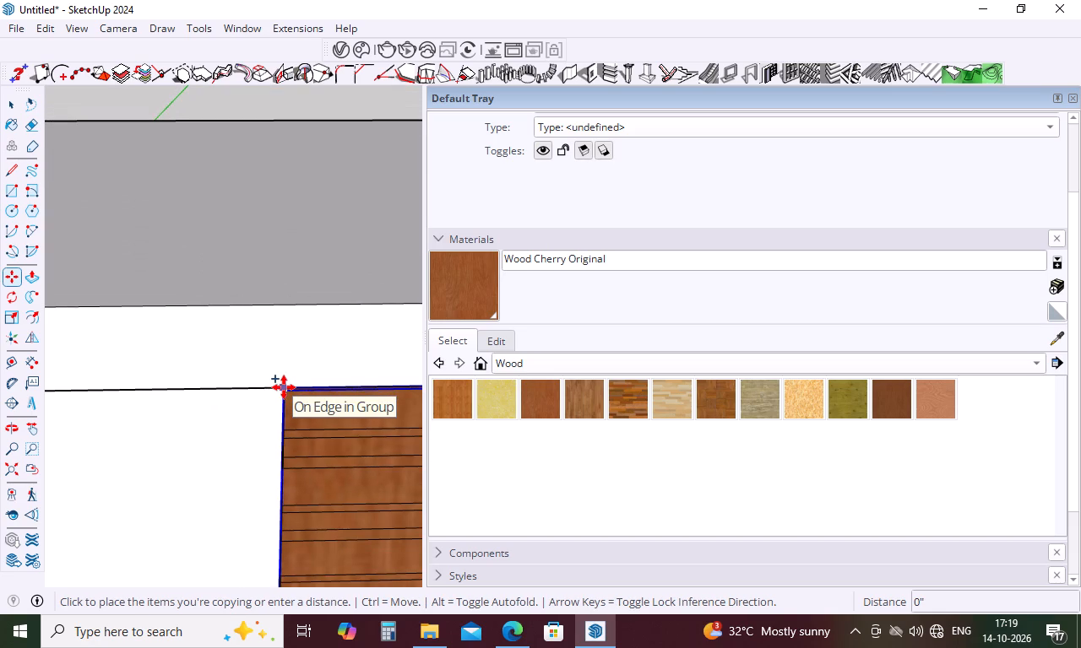
pyautogui.scroll(-10, 284, 387)
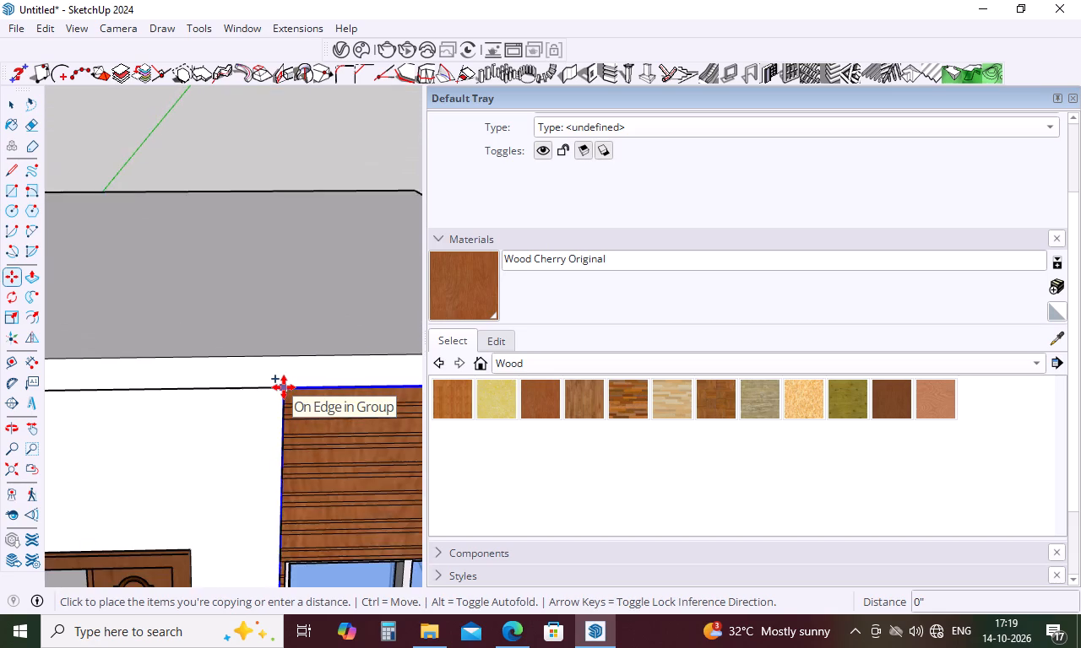
pyautogui.scroll(-16, 284, 387)
pyautogui.scroll(-9, 284, 387)
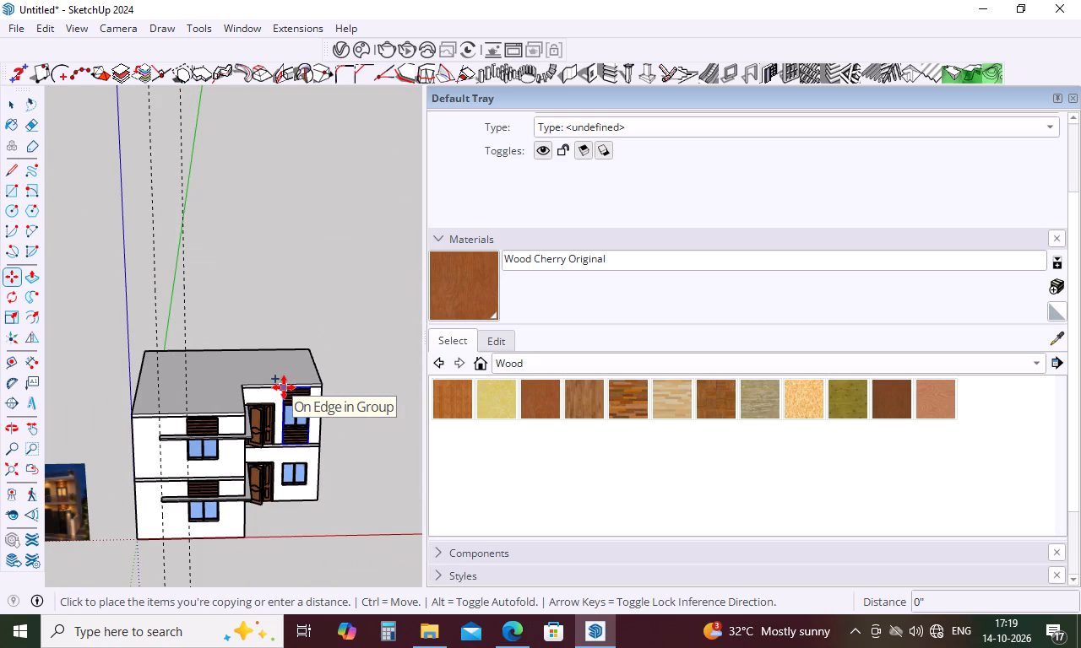
pyautogui.scroll(-5, 284, 387)
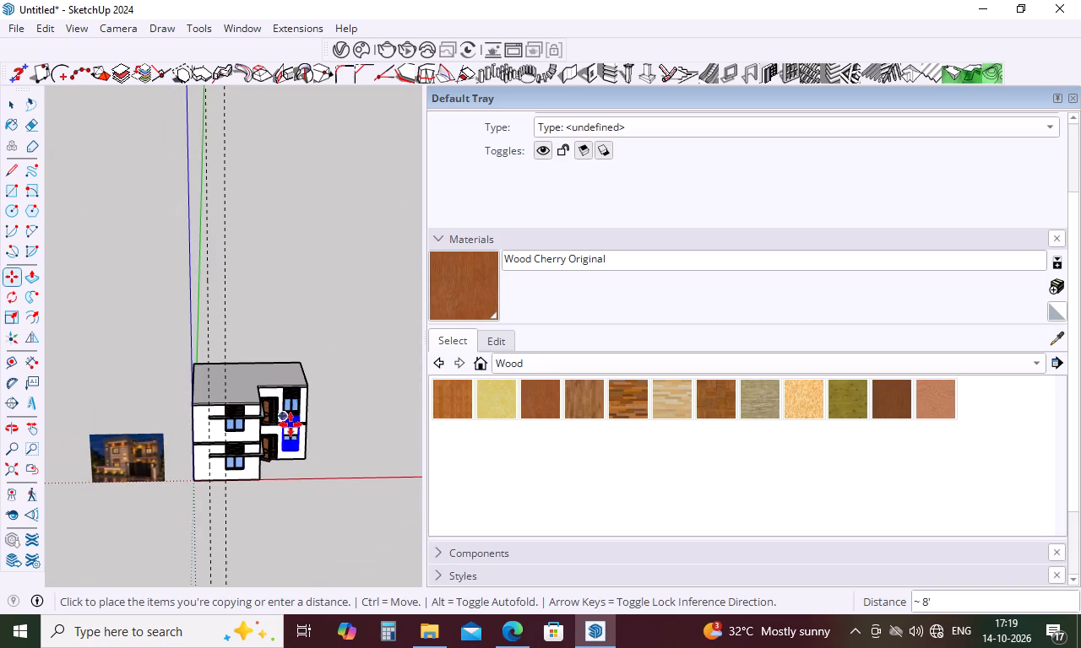
pyautogui.scroll(15, 289, 431)
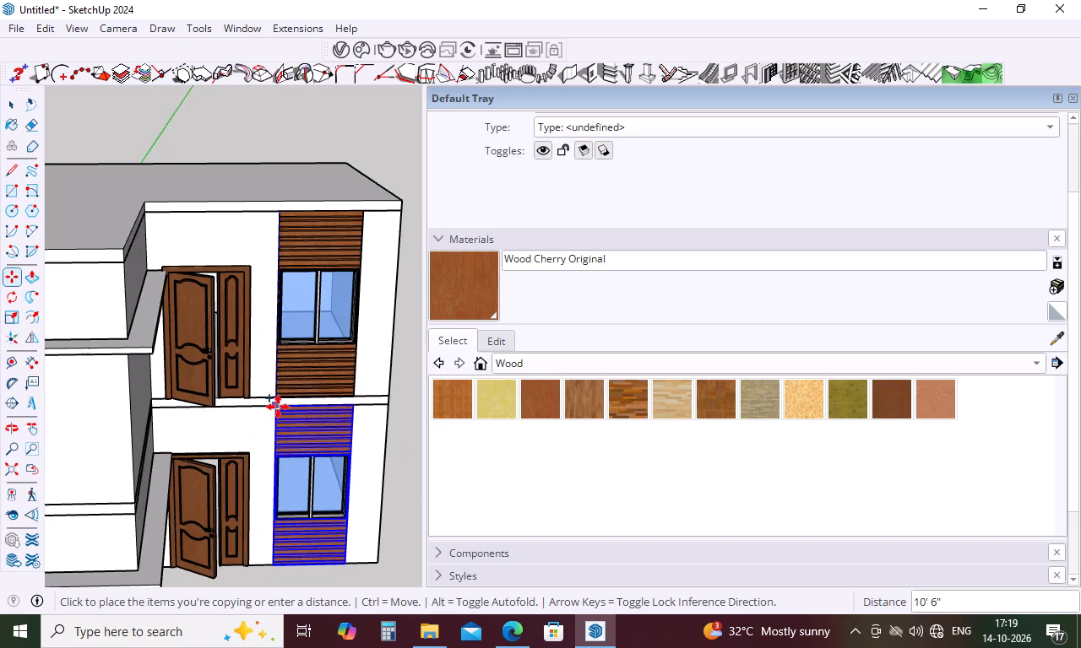
pyautogui.click(278, 407)
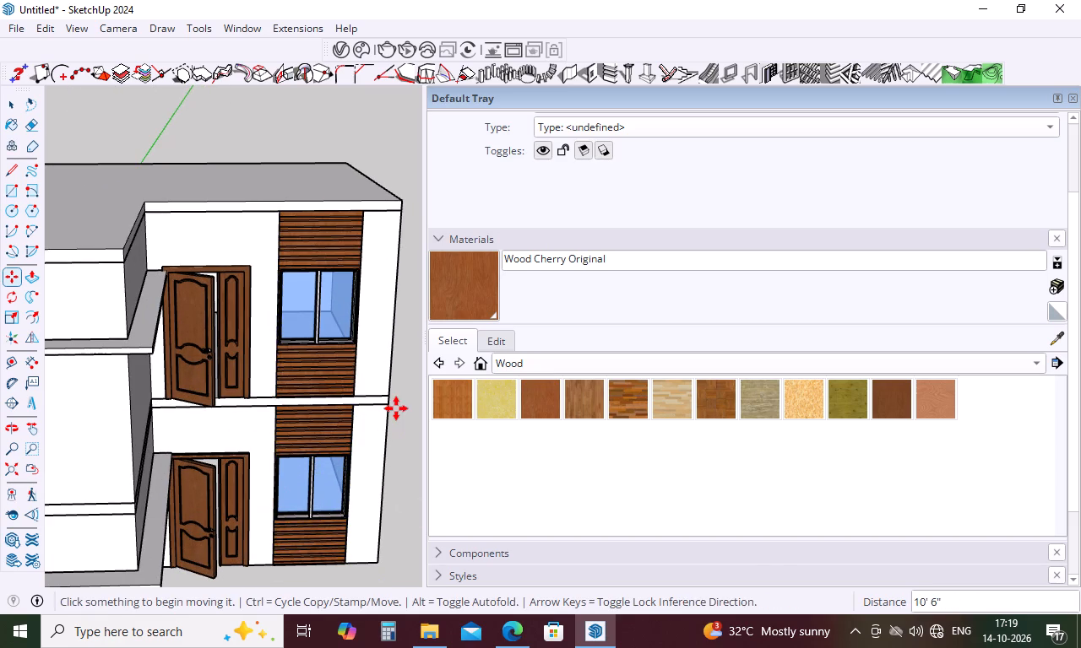
pyautogui.press('space')
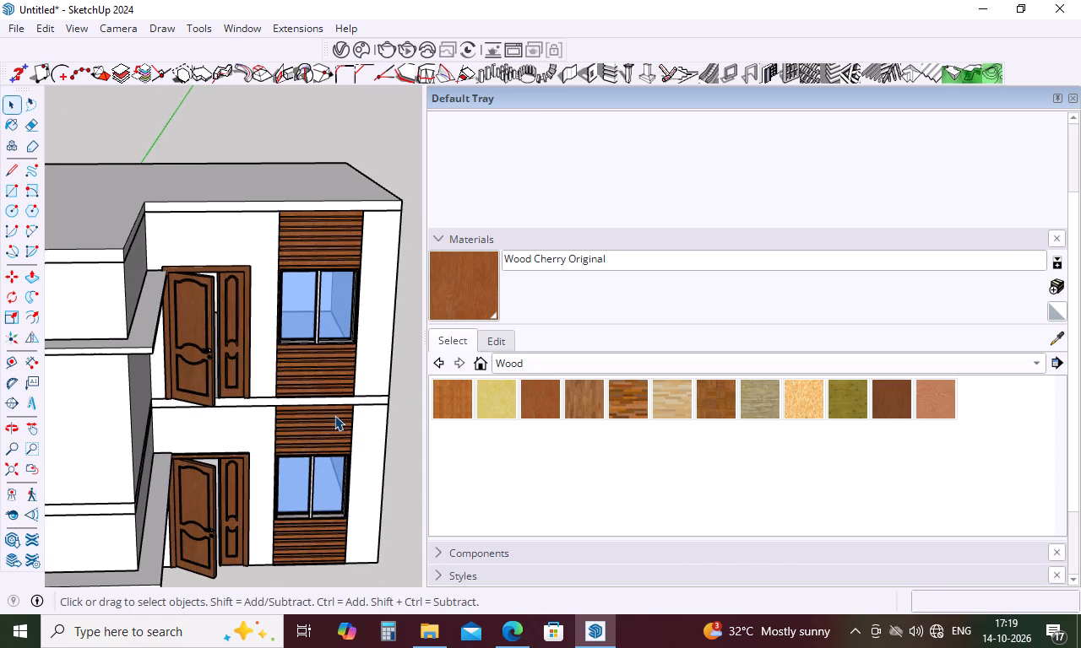
# Examine the reference photo's balconies, railings and window cladding, and compare them with the whole building model.
pyautogui.scroll(-18, 334, 415)
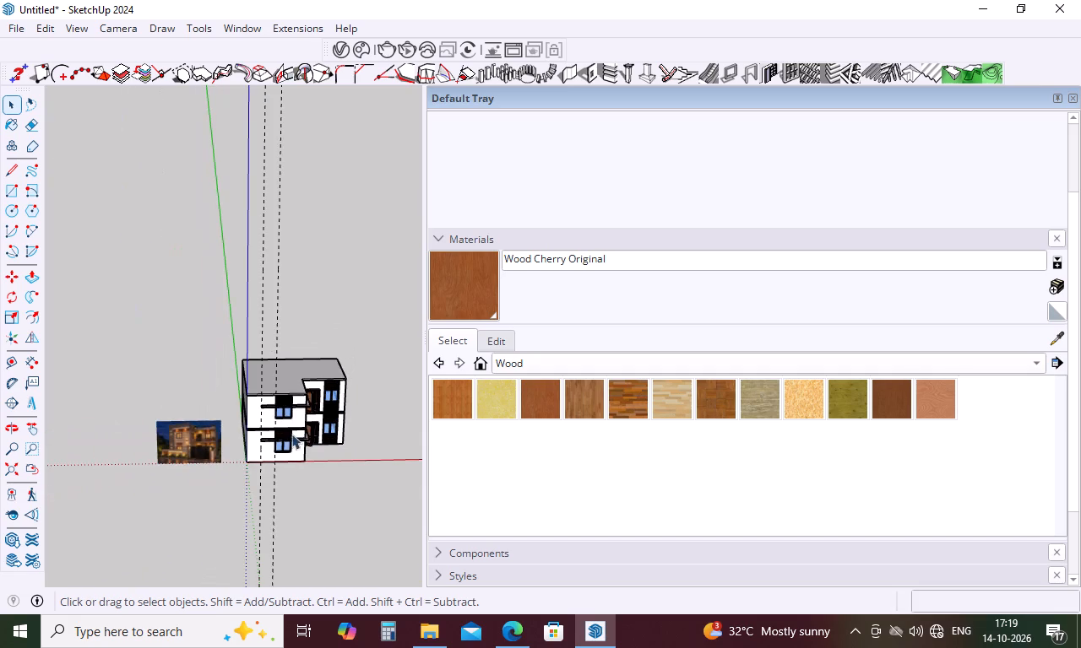
pyautogui.scroll(5, 242, 460)
pyautogui.scroll(11, 156, 428)
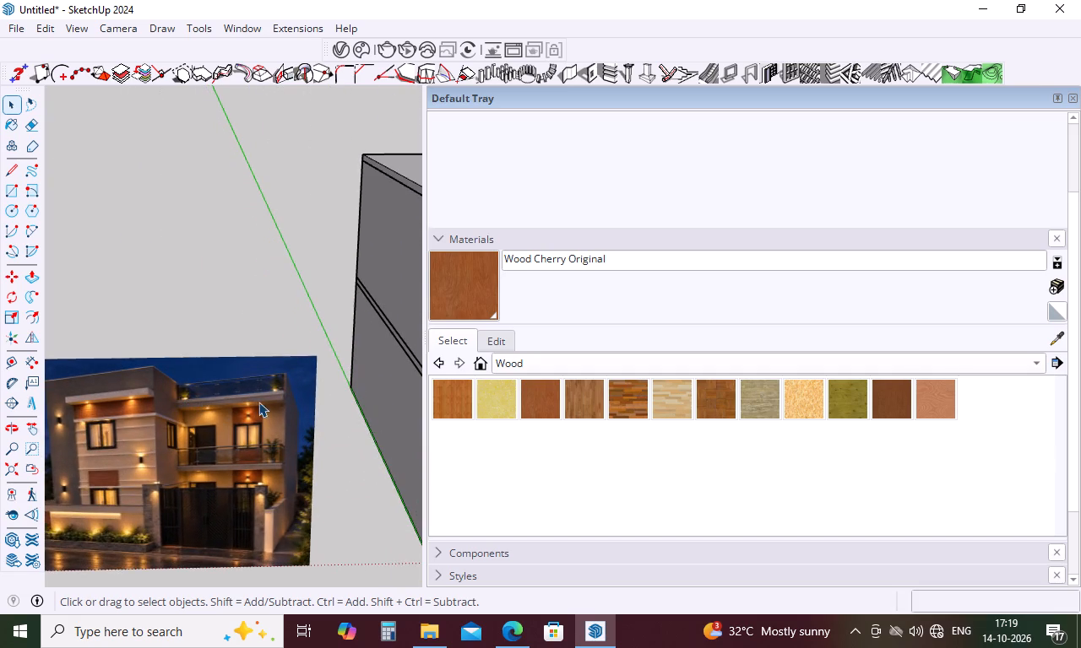
pyautogui.scroll(7, 264, 399)
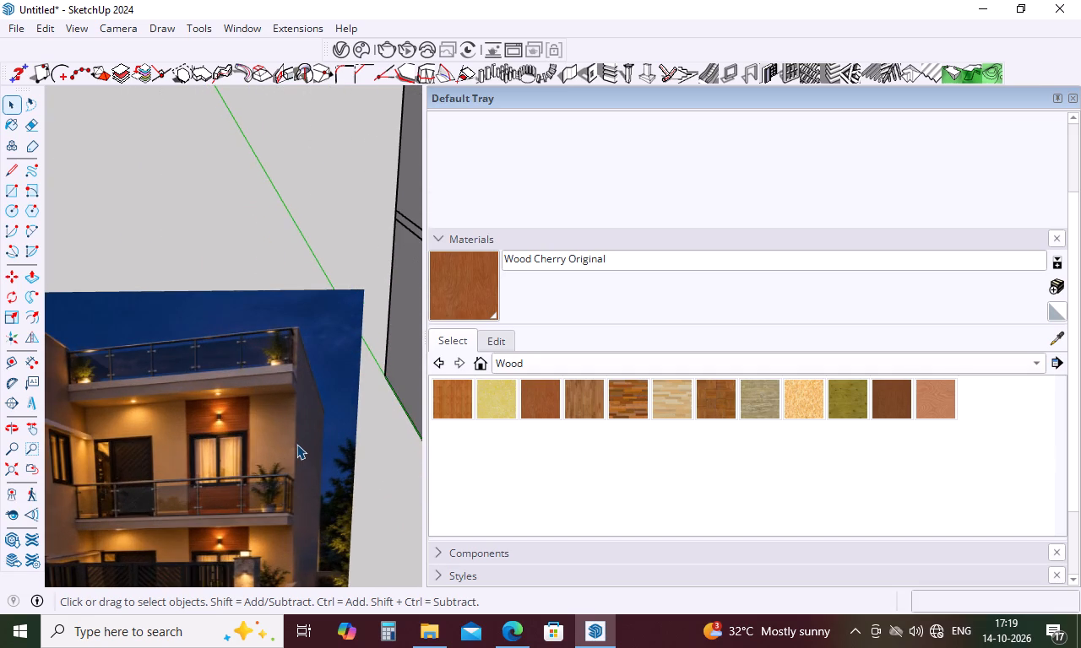
pyautogui.moveTo(296, 444); pyautogui.dragTo(279, 438, button='middle')
pyautogui.scroll(-9, 272, 427)
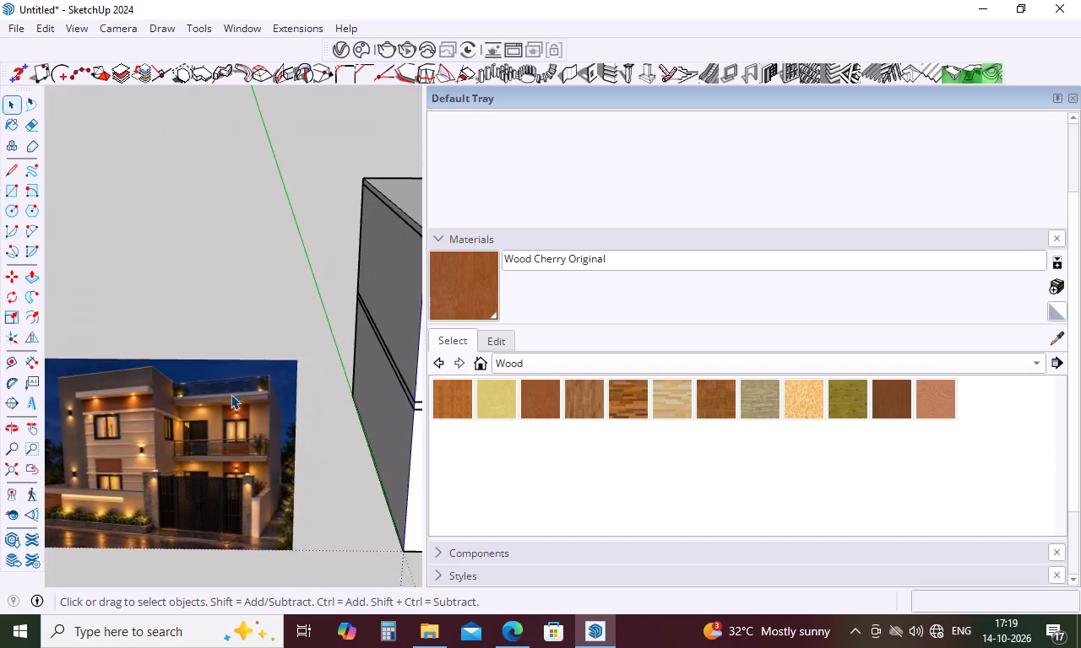
pyautogui.scroll(-16, 231, 394)
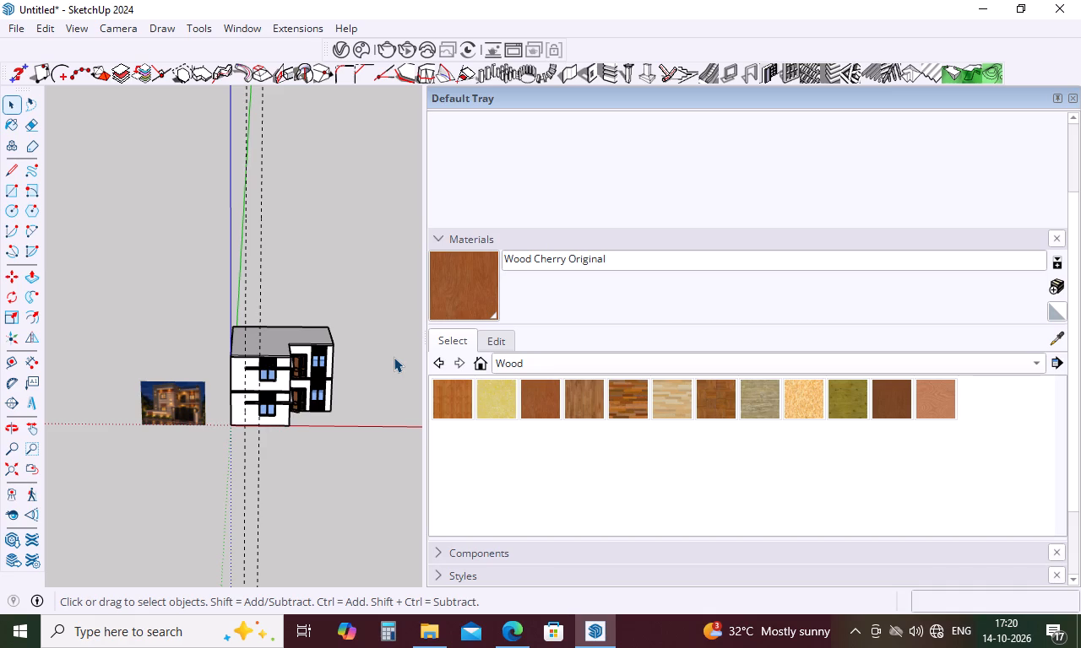
pyautogui.scroll(1, 397, 357)
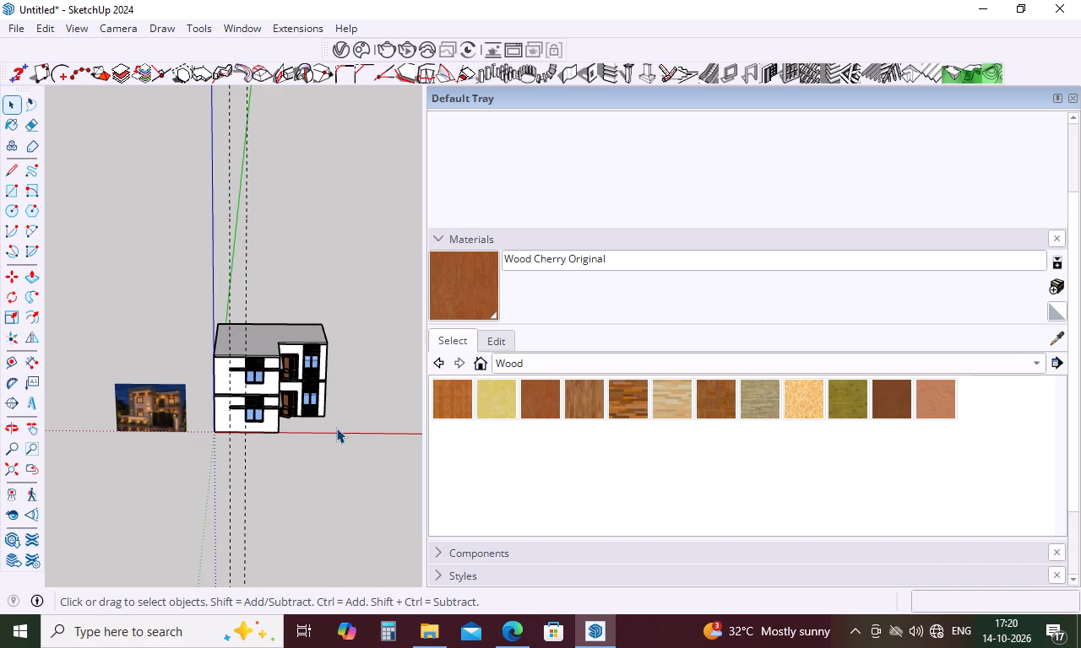
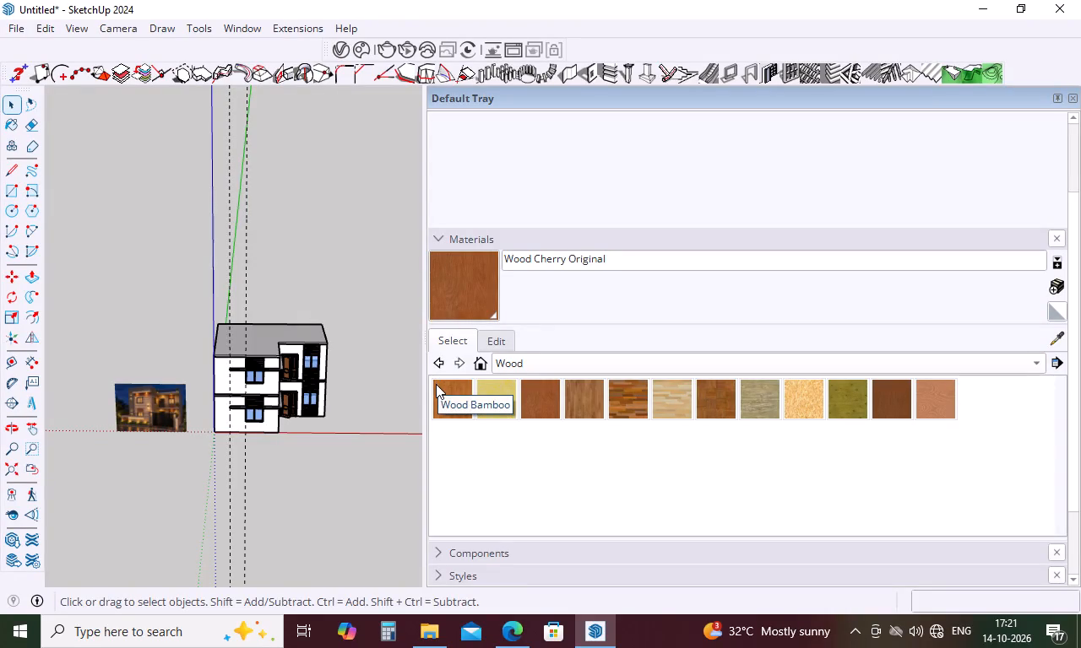
# Examine the model's front facade, checking the upper and lower windows with their wood cladding and projecting slabs.
pyautogui.scroll(-4, 434, 388)
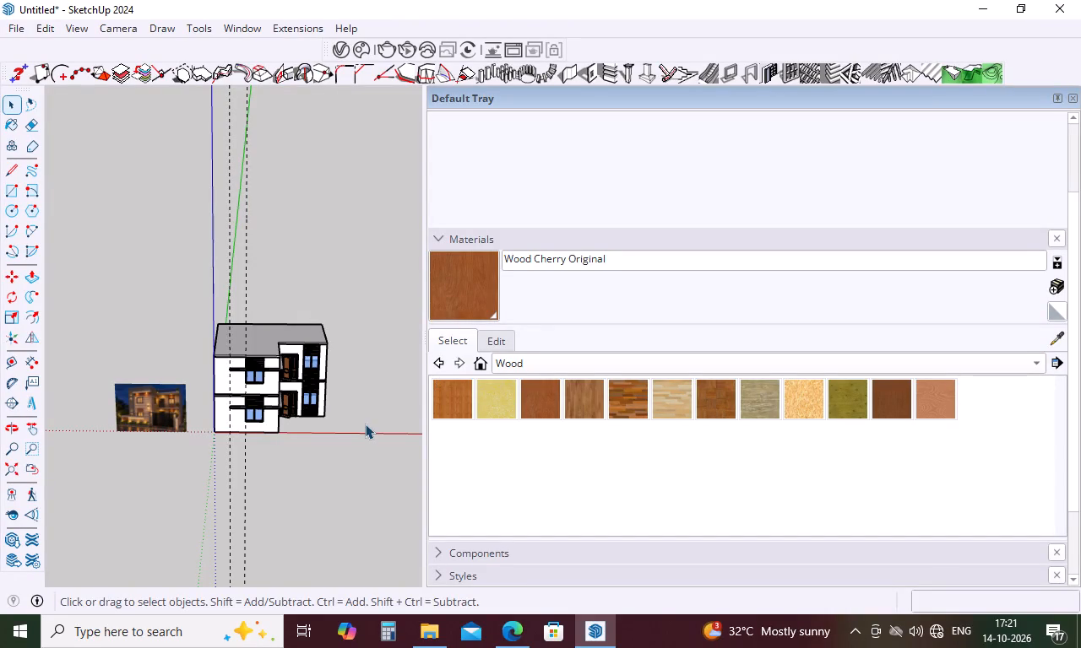
pyautogui.scroll(-4, 365, 424)
pyautogui.moveTo(345, 440); pyautogui.dragTo(400, 375, button='middle')
pyautogui.scroll(10, 255, 395)
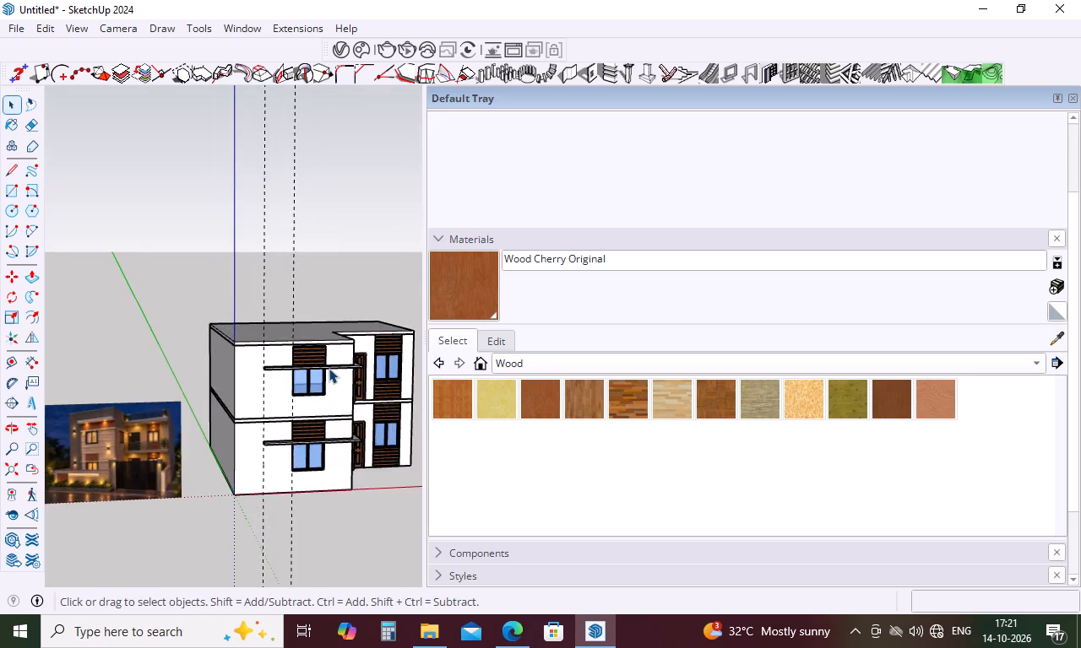
pyautogui.scroll(8, 329, 368)
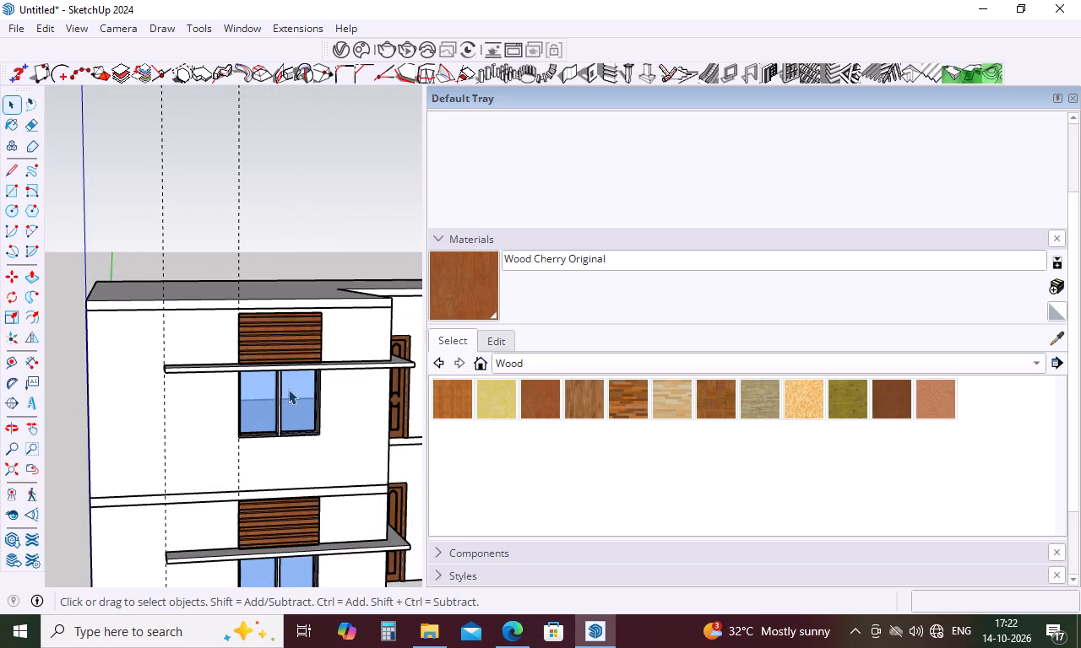
pyautogui.scroll(-4, 288, 389)
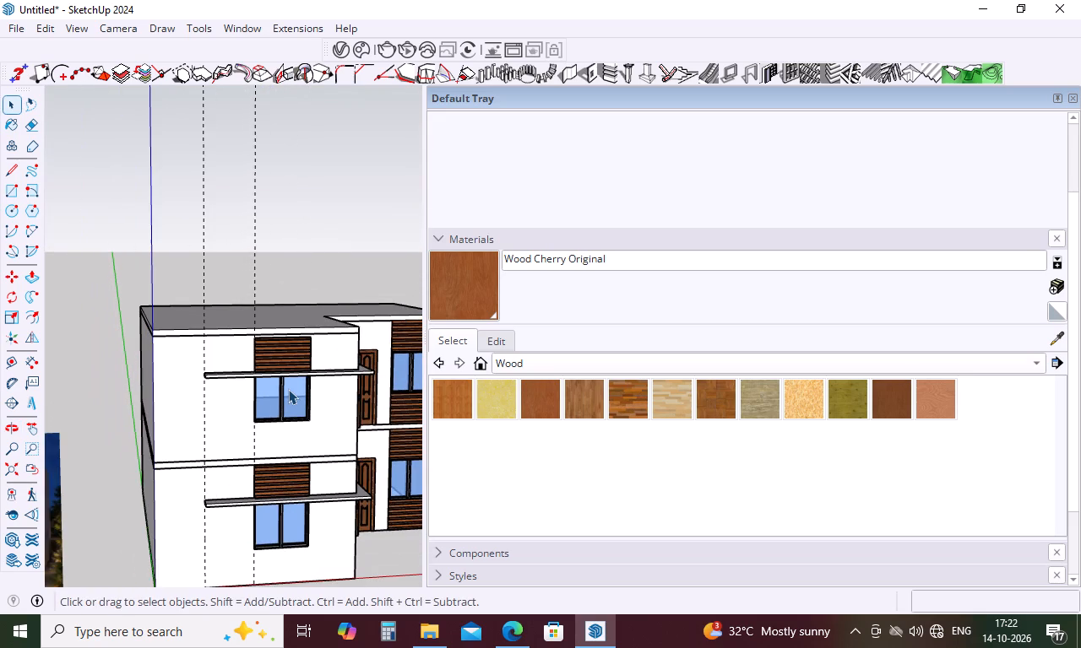
pyautogui.scroll(-7, 288, 389)
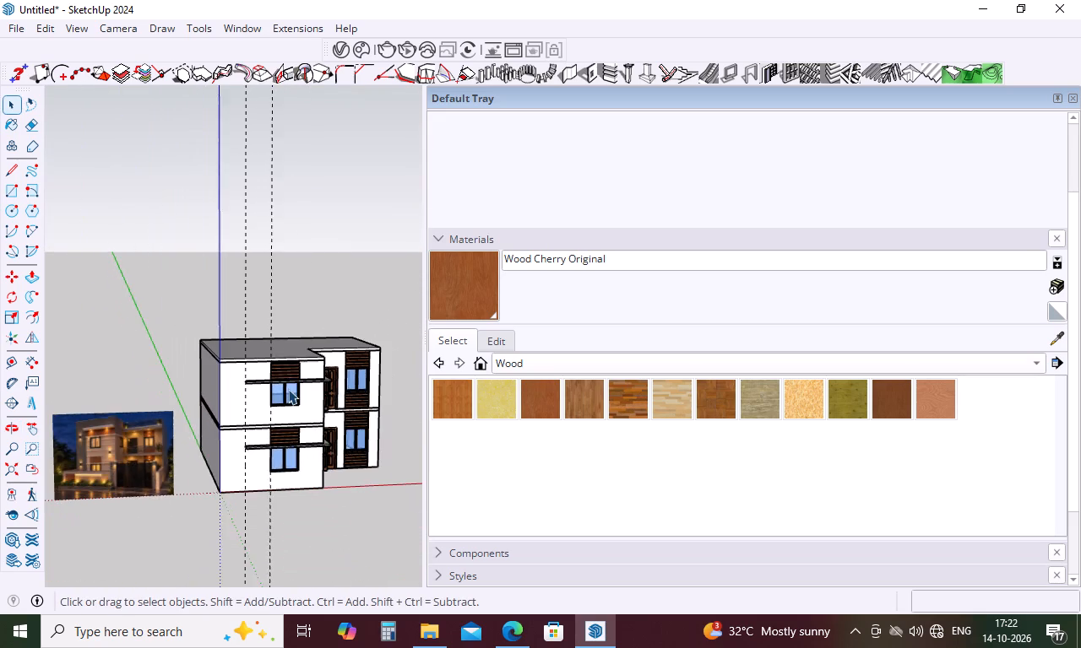
# Examine the reference photo's roof terrace railing and balcony, and compare them with the whole building model.
pyautogui.scroll(-5, 288, 389)
pyautogui.scroll(8, 172, 435)
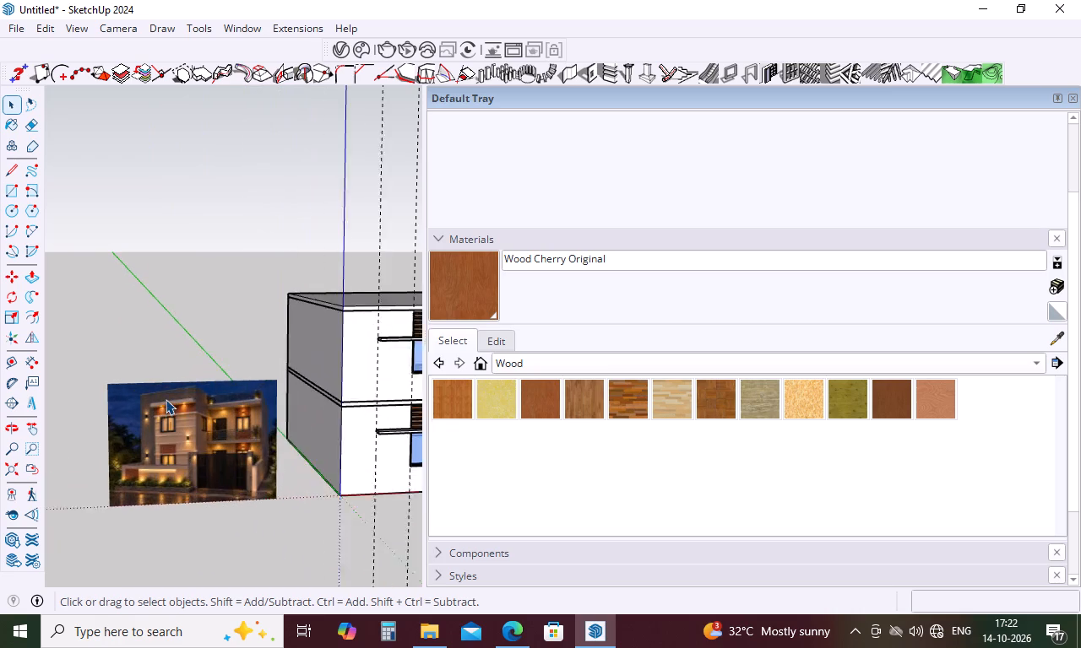
pyautogui.scroll(7, 166, 399)
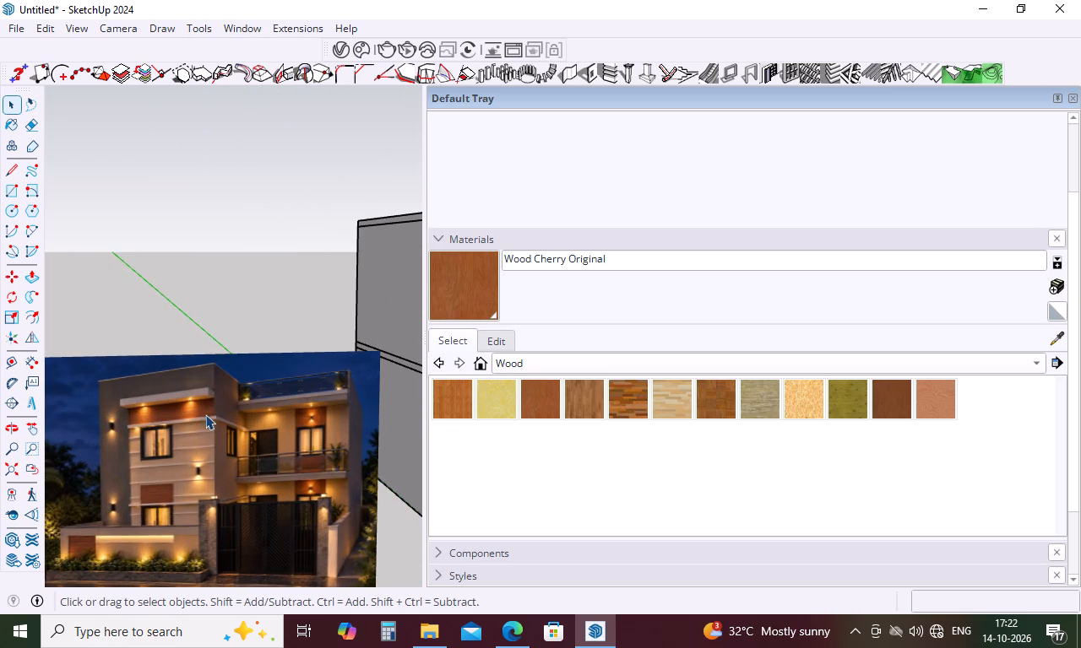
pyautogui.scroll(5, 256, 408)
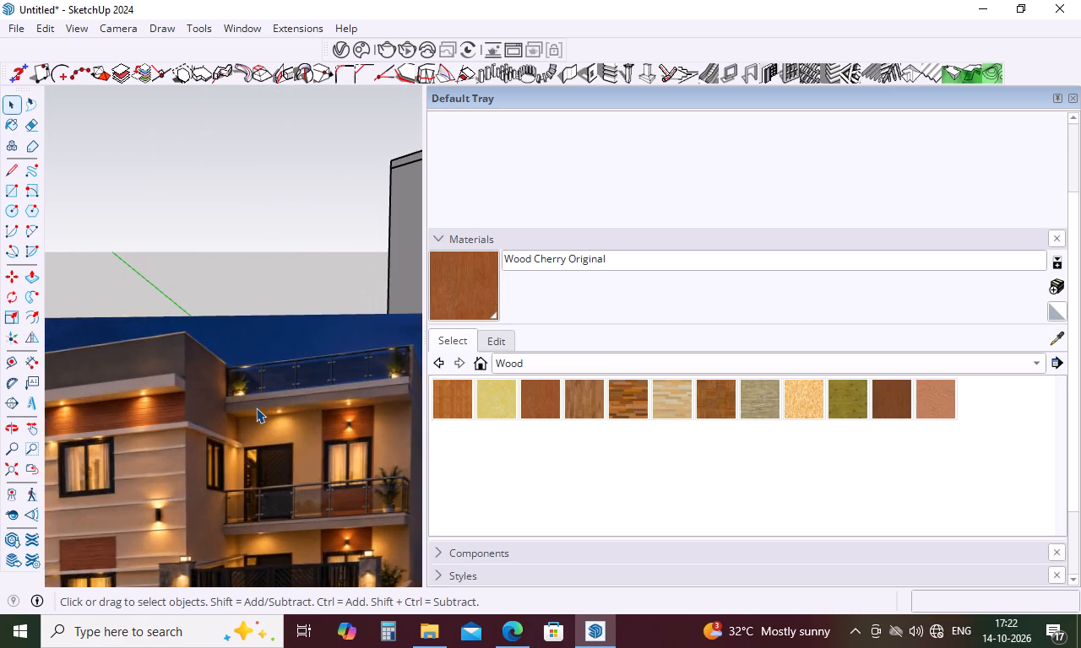
pyautogui.scroll(2, 256, 408)
pyautogui.scroll(-13, 256, 408)
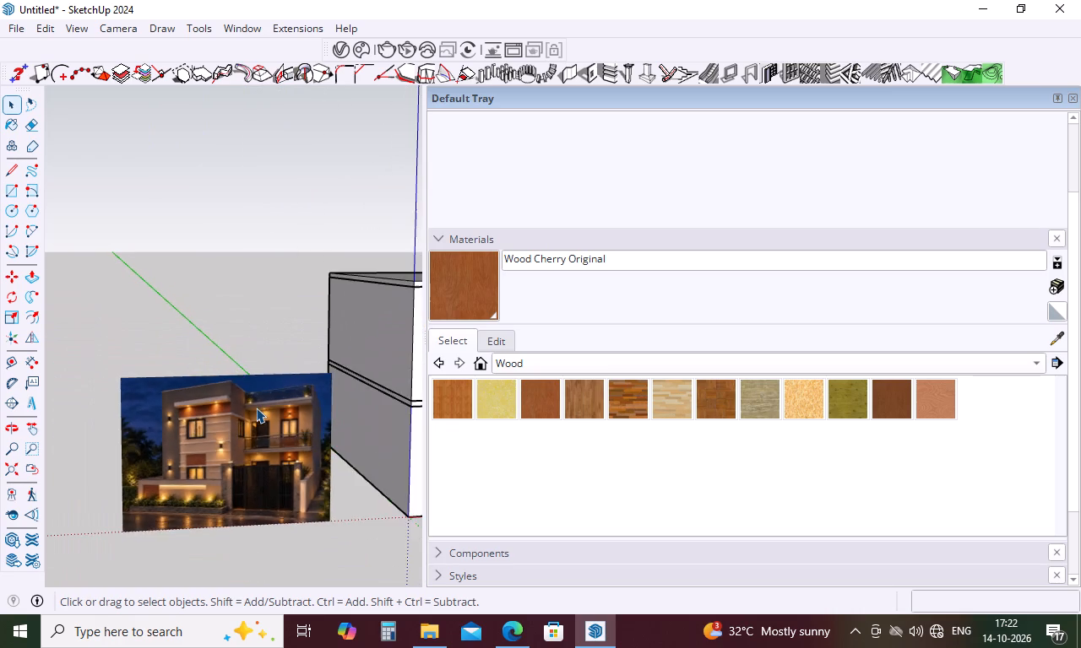
pyautogui.scroll(-9, 256, 408)
pyautogui.scroll(8, 256, 408)
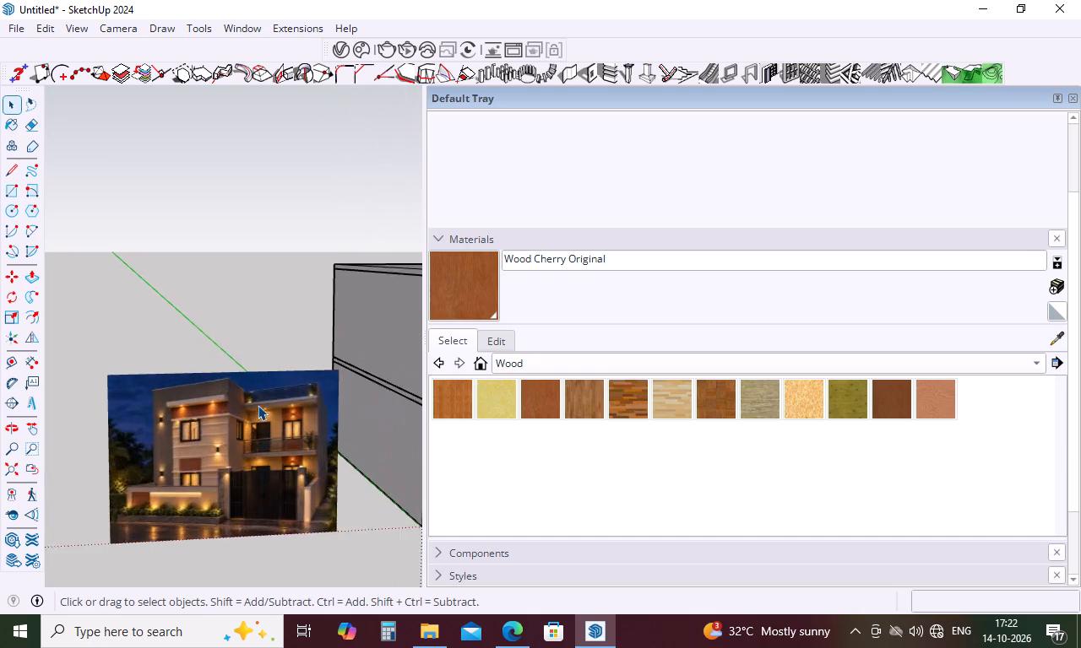
pyautogui.scroll(20, 258, 405)
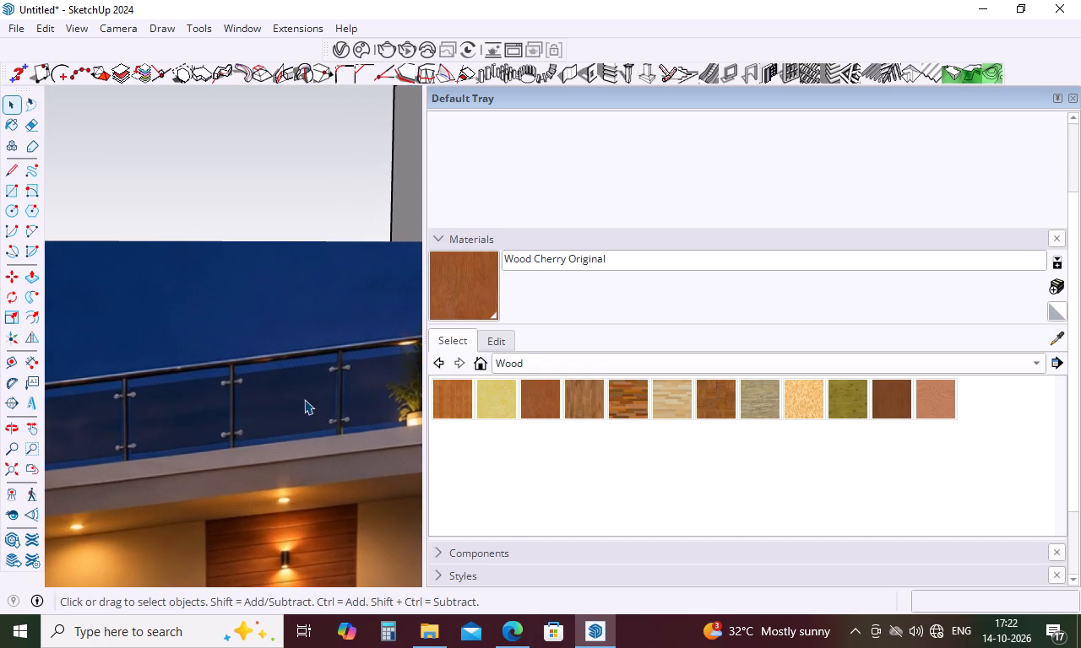
pyautogui.scroll(-14, 305, 399)
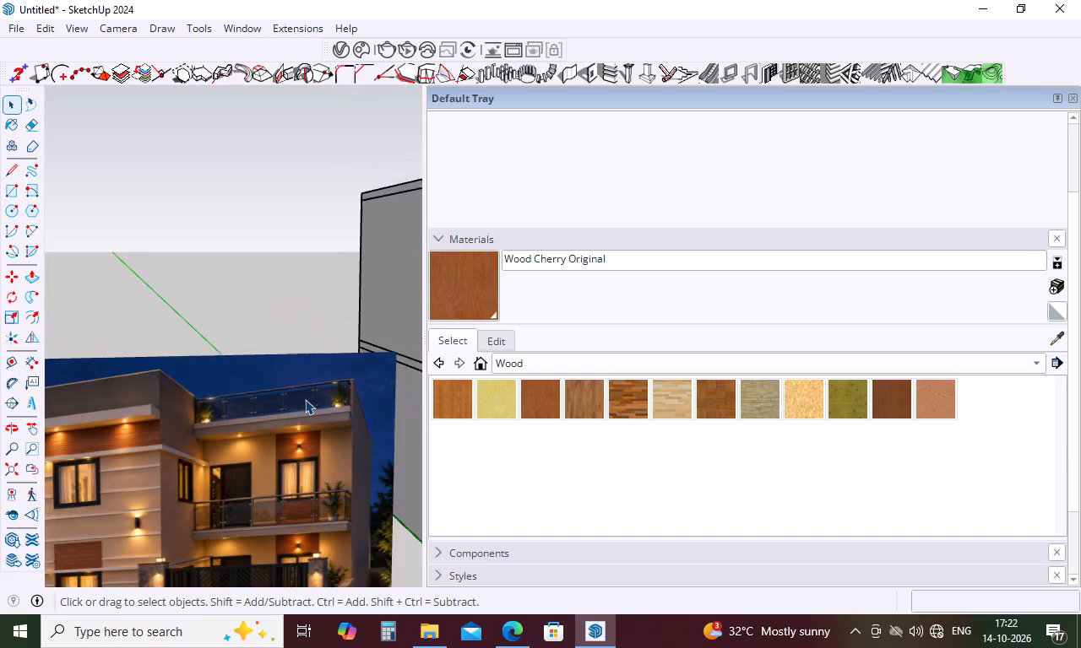
pyautogui.scroll(-3, 305, 399)
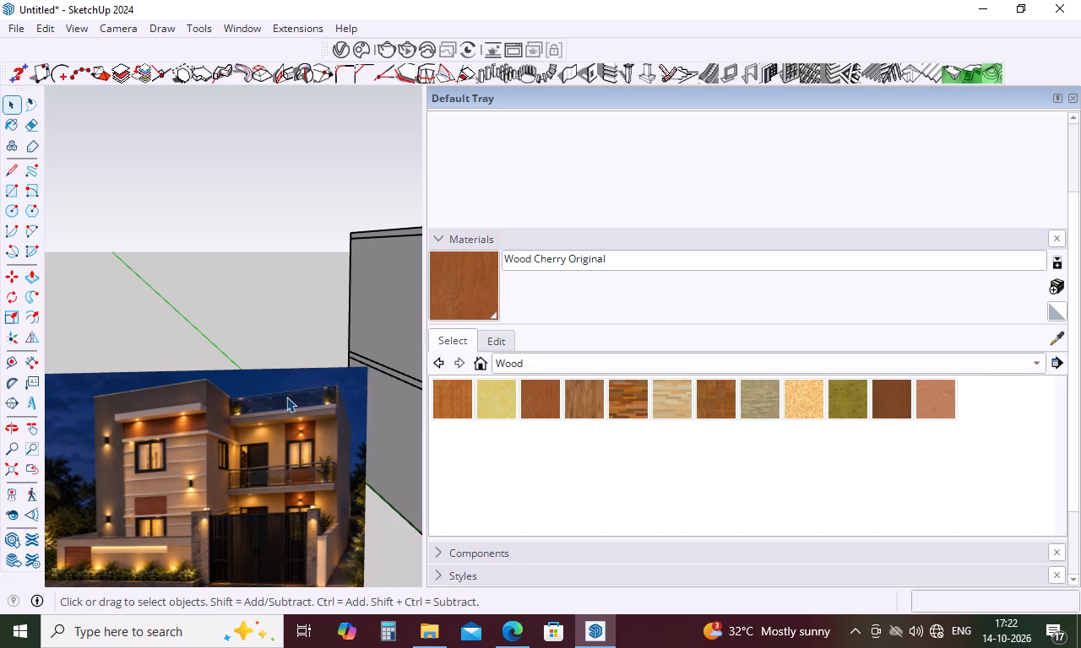
pyautogui.scroll(-3, 286, 397)
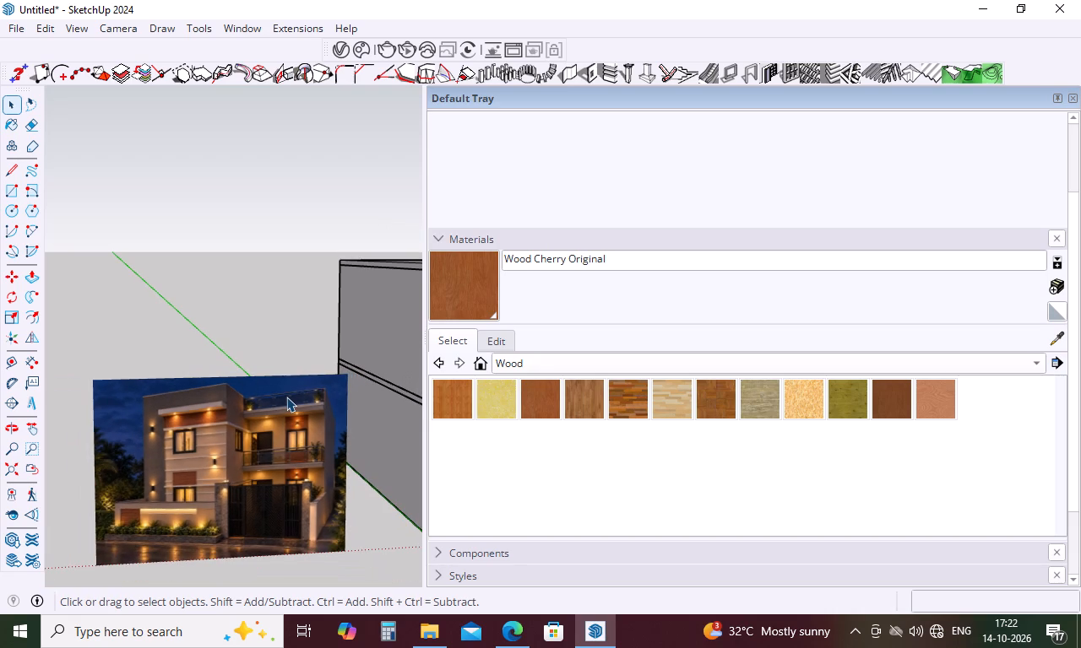
pyautogui.scroll(-7, 286, 397)
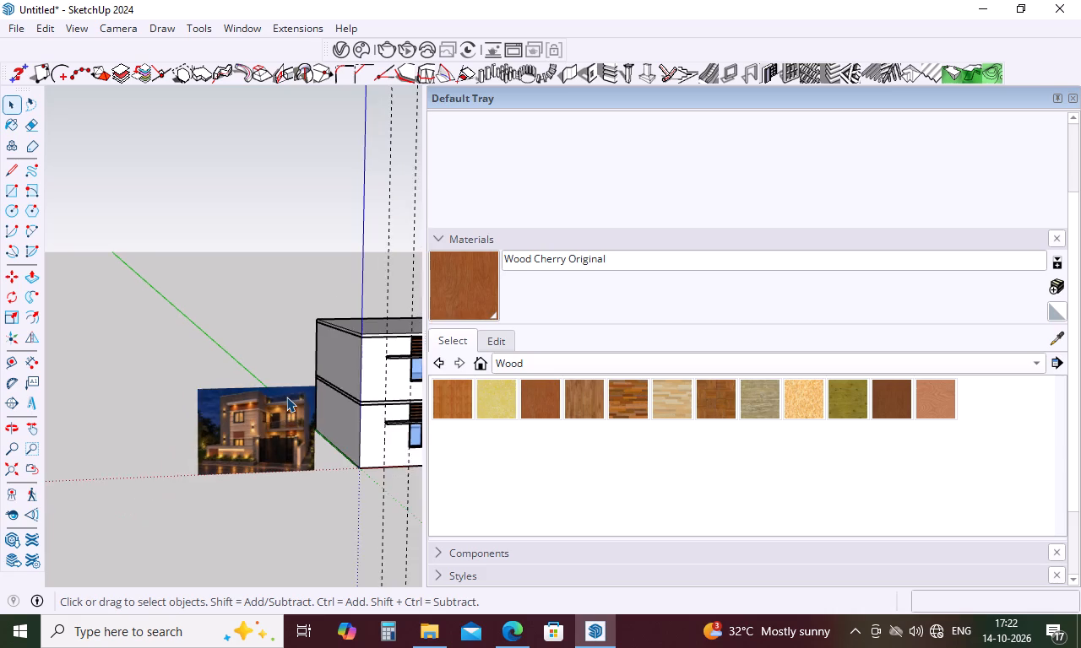
pyautogui.scroll(-8, 286, 397)
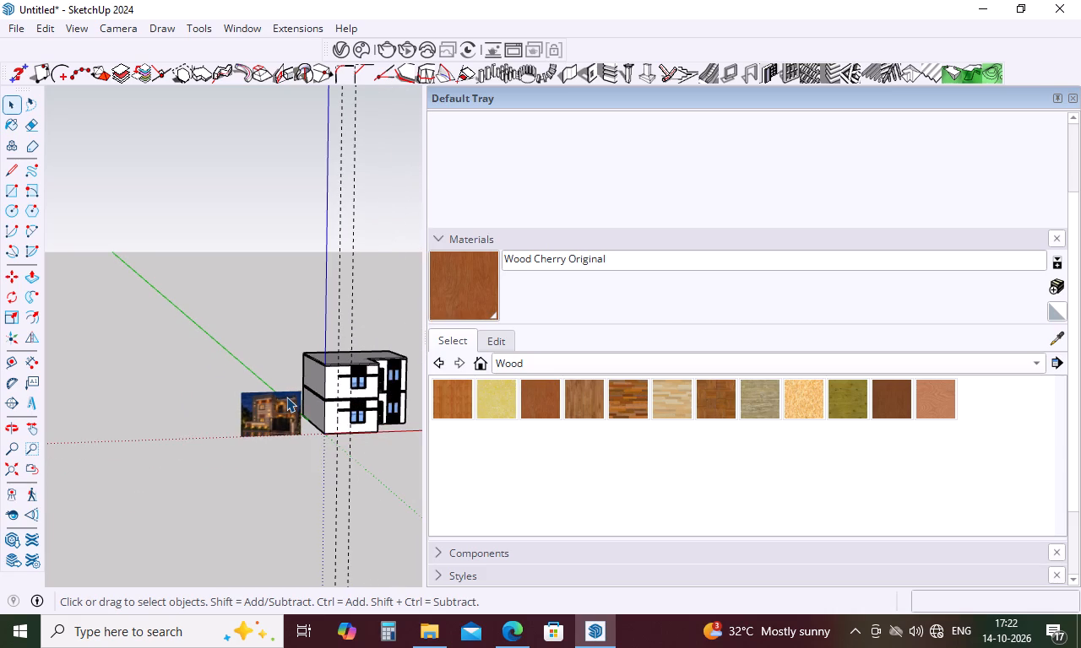
pyautogui.scroll(-2, 286, 397)
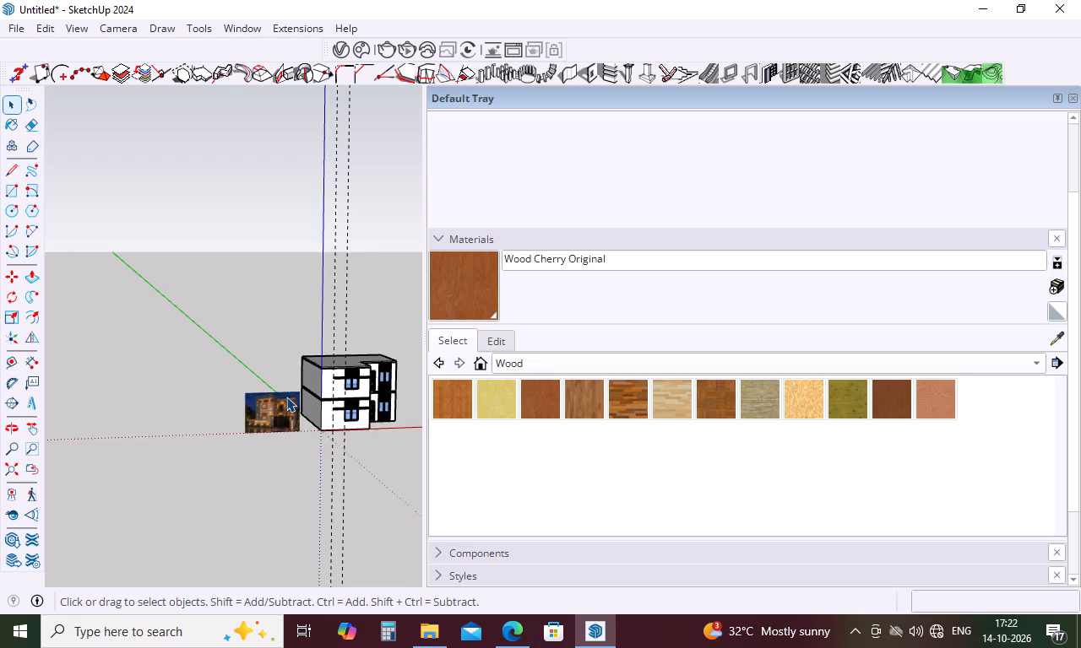
pyautogui.scroll(-1, 286, 397)
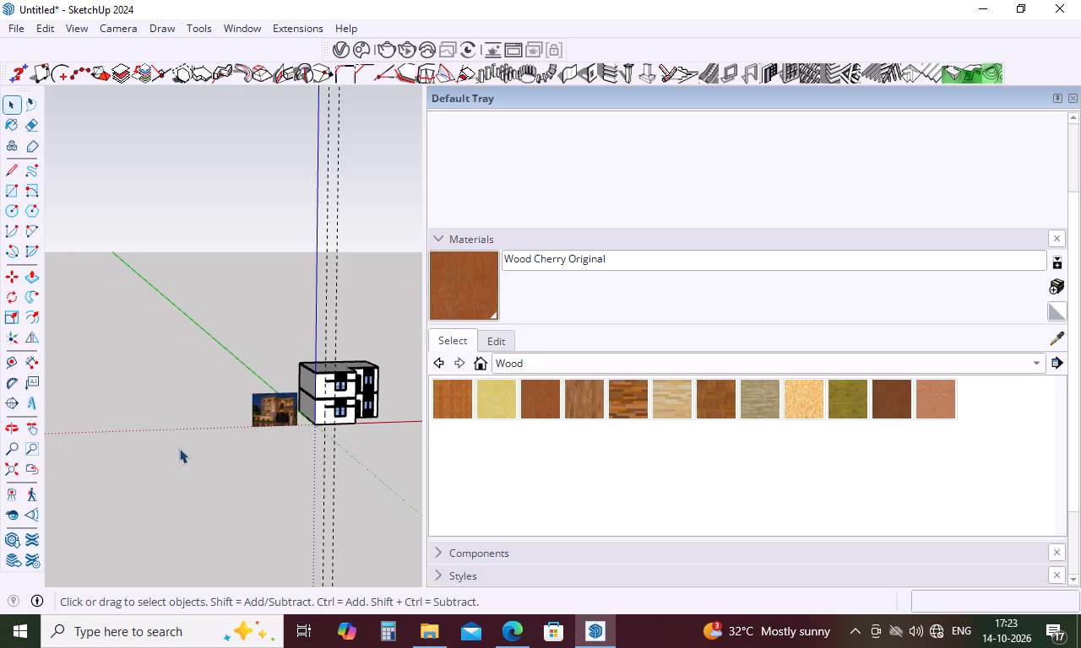
# Compare the model's front with the reference photo's facade bands, wood panels, balcony slabs, railings and gate.
pyautogui.moveTo(341, 422); pyautogui.dragTo(262, 422, button='middle')
pyautogui.scroll(5, 303, 410)
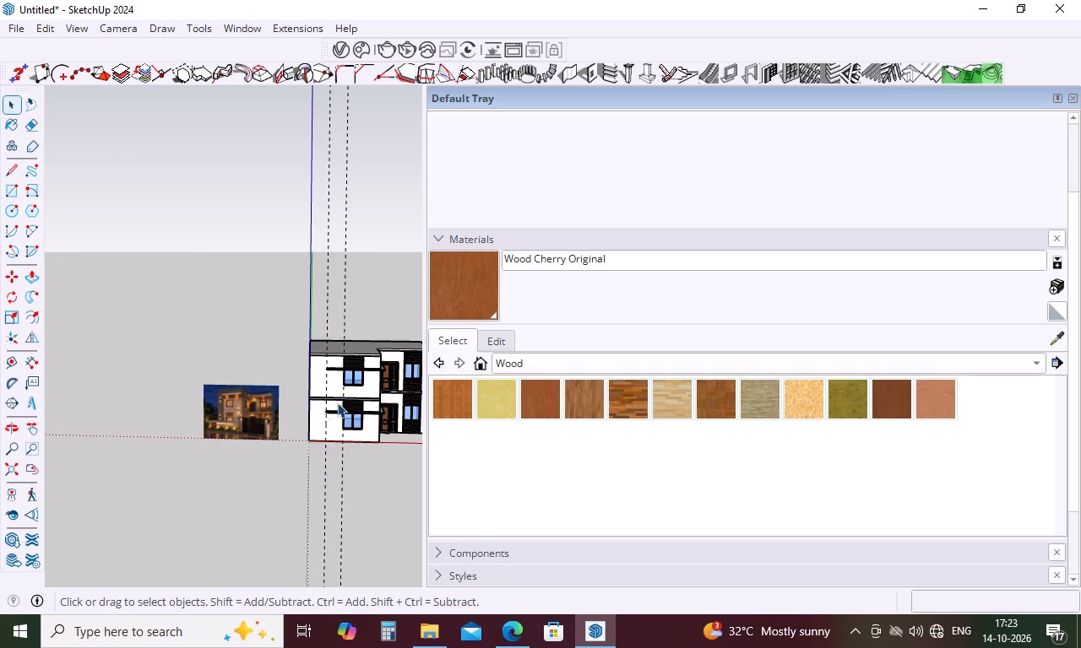
pyautogui.scroll(4, 345, 402)
pyautogui.scroll(-9, 293, 409)
pyautogui.scroll(4, 367, 428)
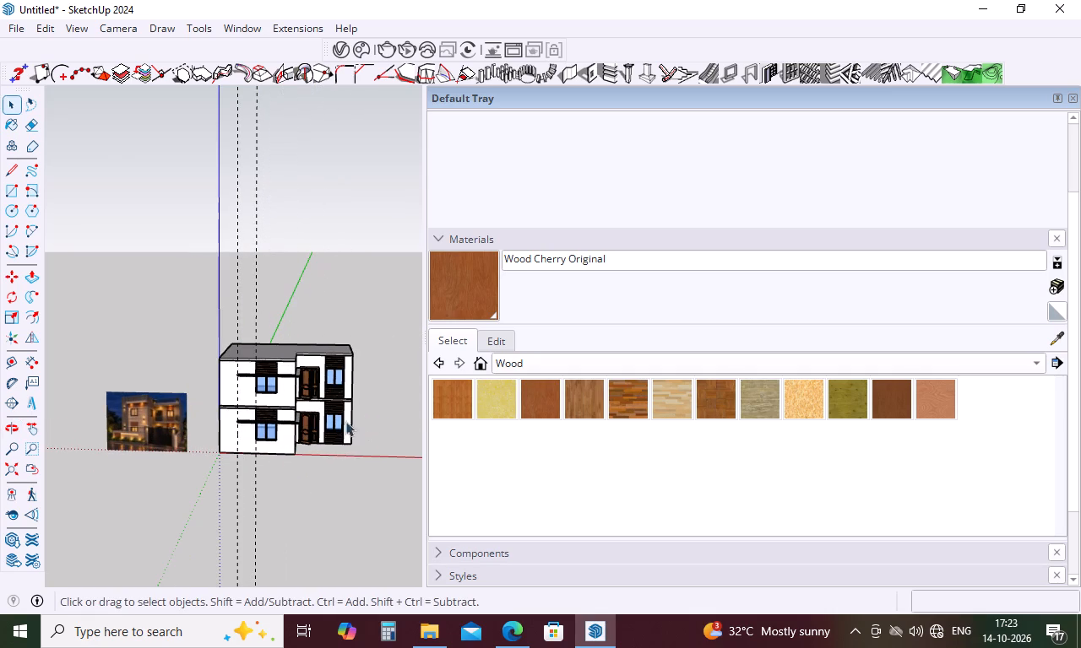
pyautogui.scroll(5, 126, 436)
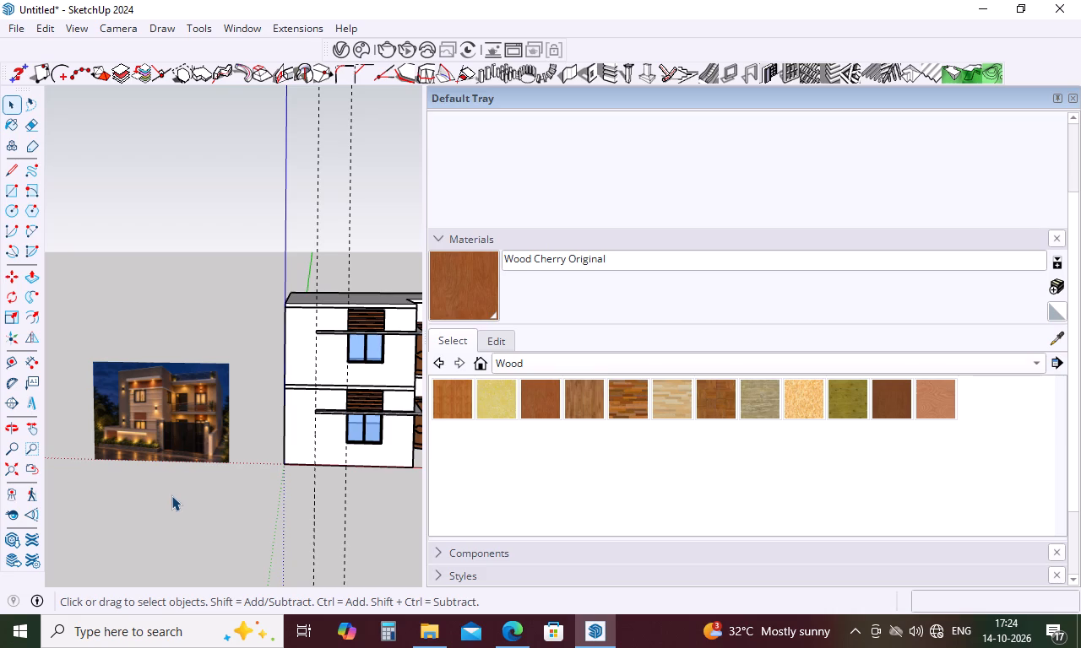
pyautogui.scroll(7, 173, 503)
pyautogui.scroll(-9, 198, 451)
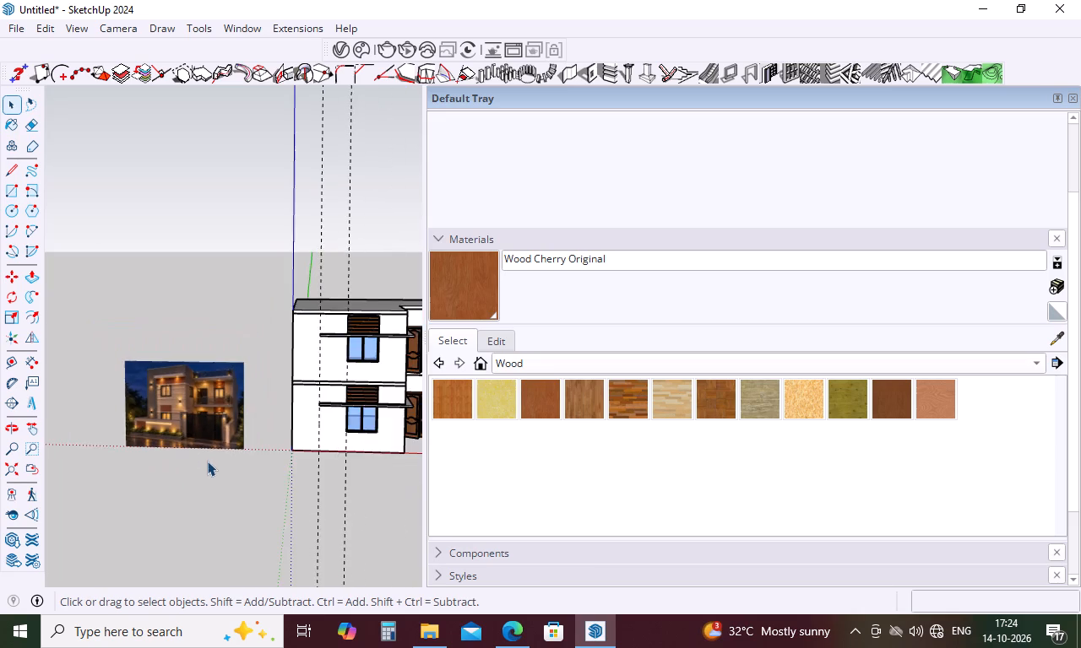
pyautogui.scroll(10, 167, 448)
pyautogui.scroll(4, 181, 342)
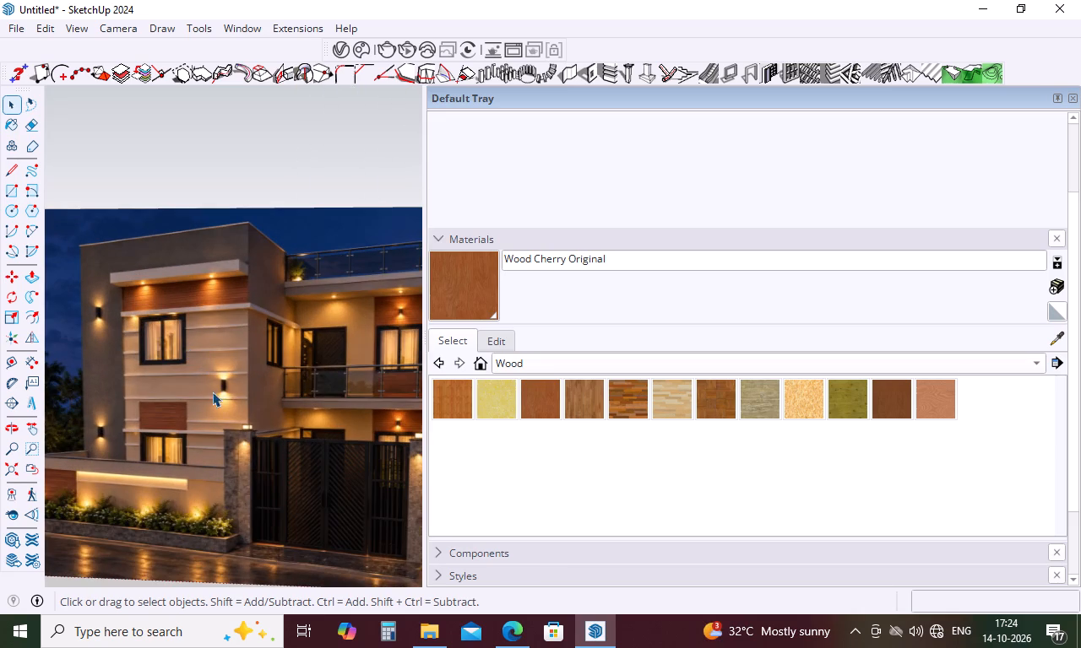
pyautogui.scroll(1, 229, 393)
pyautogui.moveTo(229, 393); pyautogui.dragTo(302, 418, button='middle')
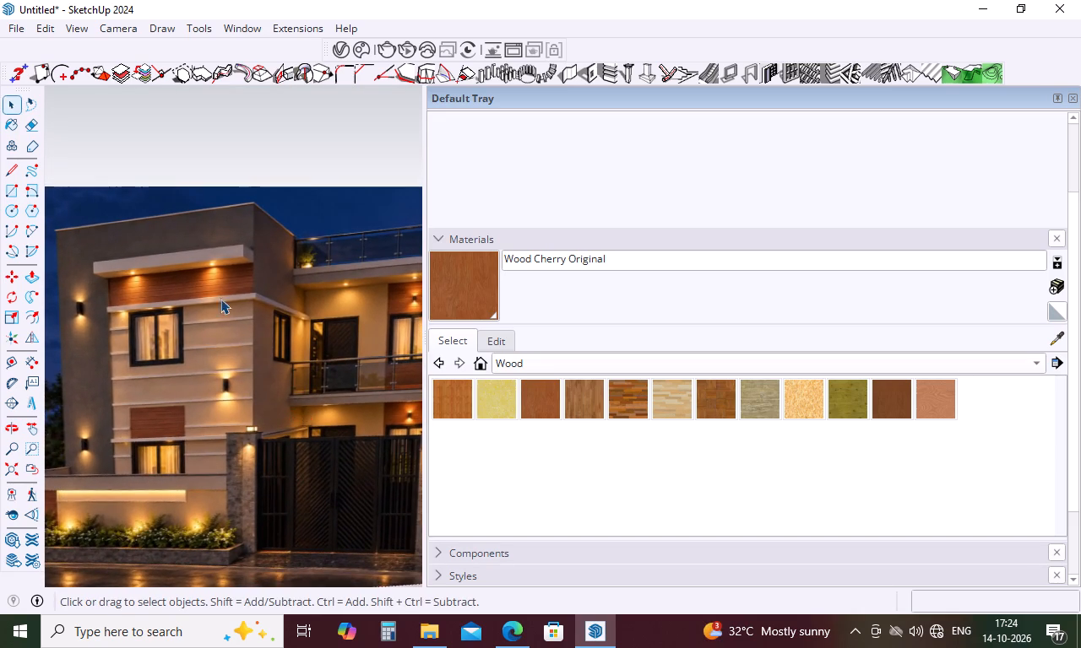
pyautogui.scroll(5, 249, 233)
pyautogui.scroll(-10, 250, 231)
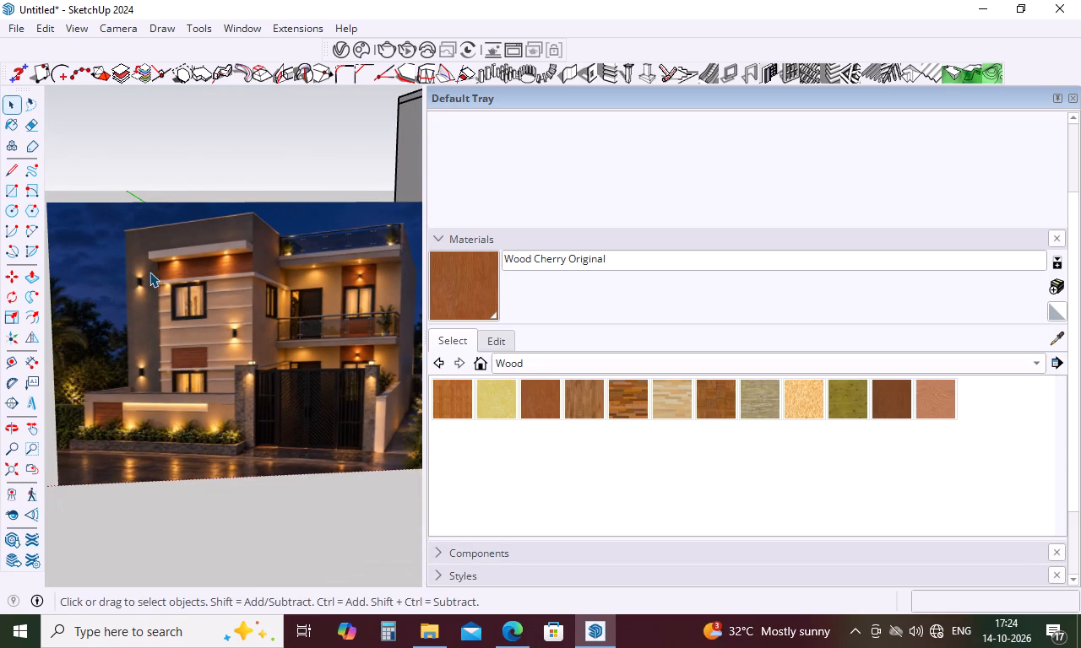
pyautogui.scroll(5, 148, 264)
pyautogui.scroll(-9, 148, 258)
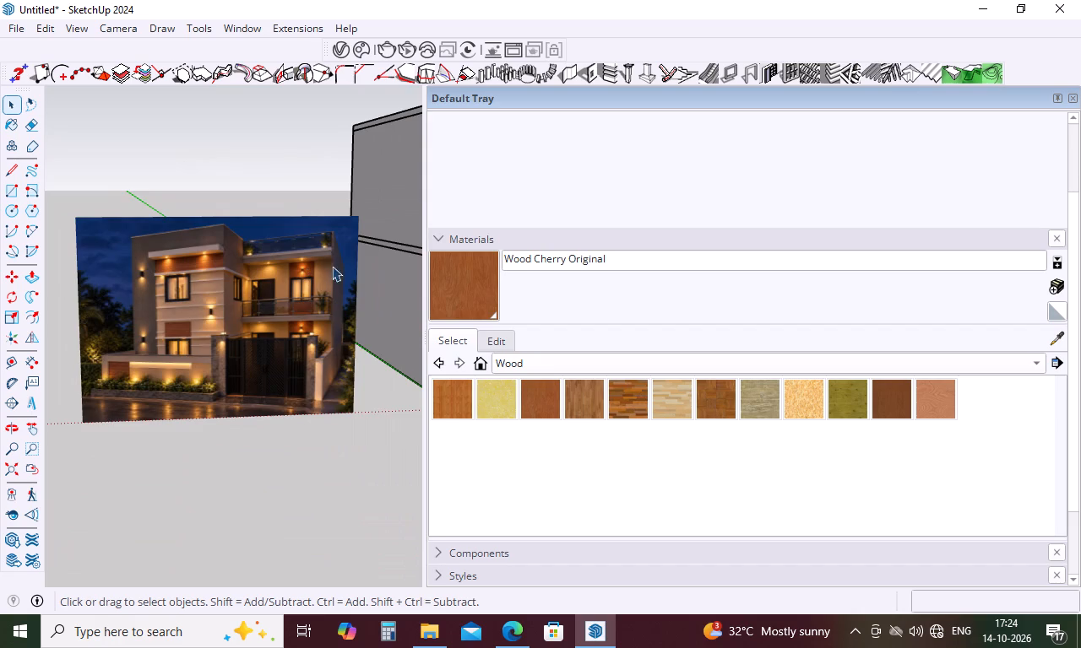
pyautogui.scroll(8, 350, 254)
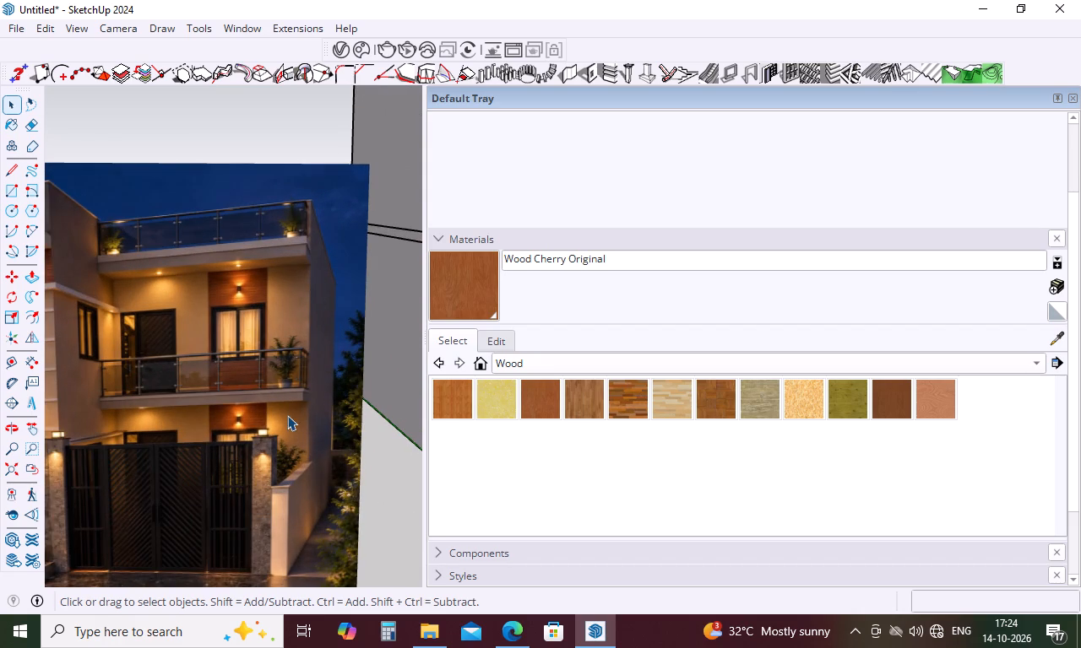
pyautogui.scroll(3, 286, 416)
pyautogui.scroll(-4, 296, 387)
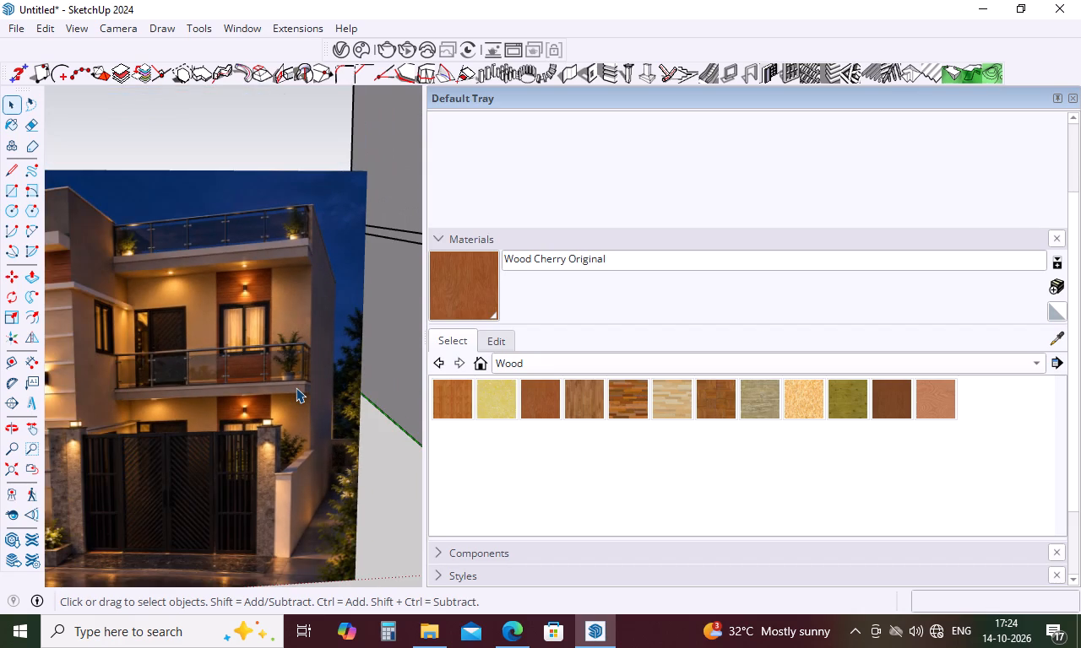
pyautogui.scroll(4, 296, 387)
pyautogui.scroll(-4, 296, 387)
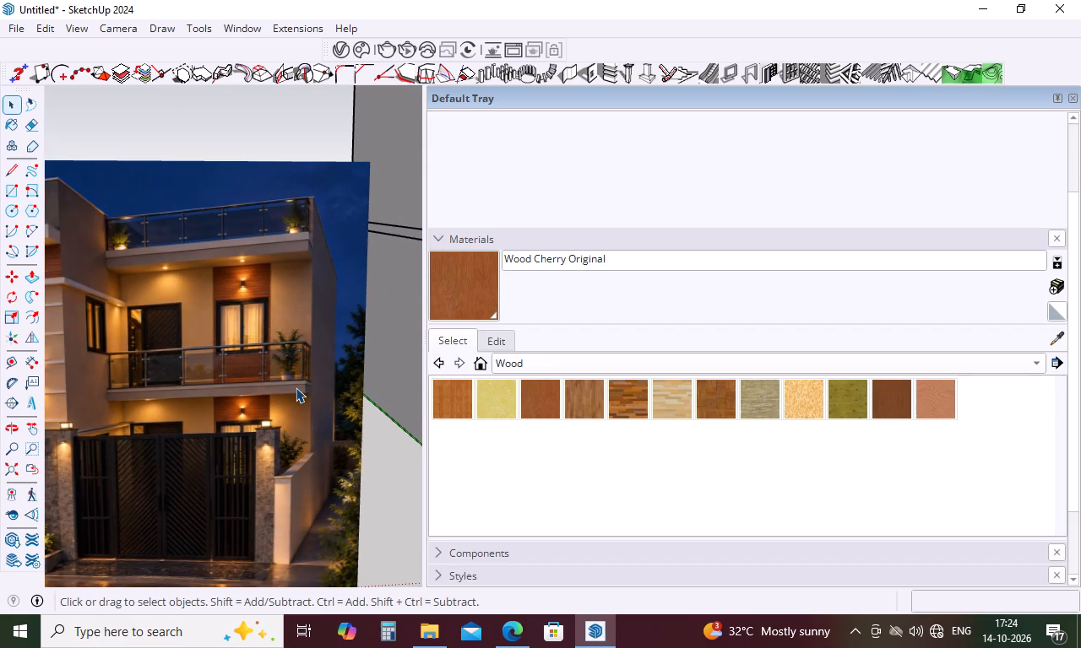
pyautogui.scroll(-4, 296, 387)
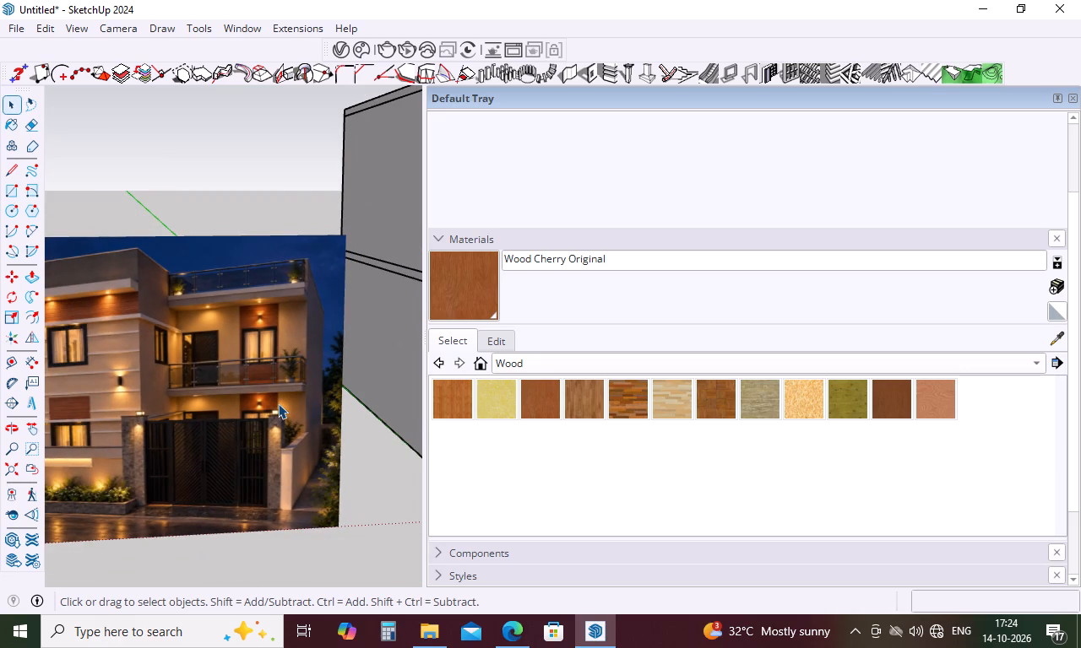
pyautogui.scroll(-8, 278, 403)
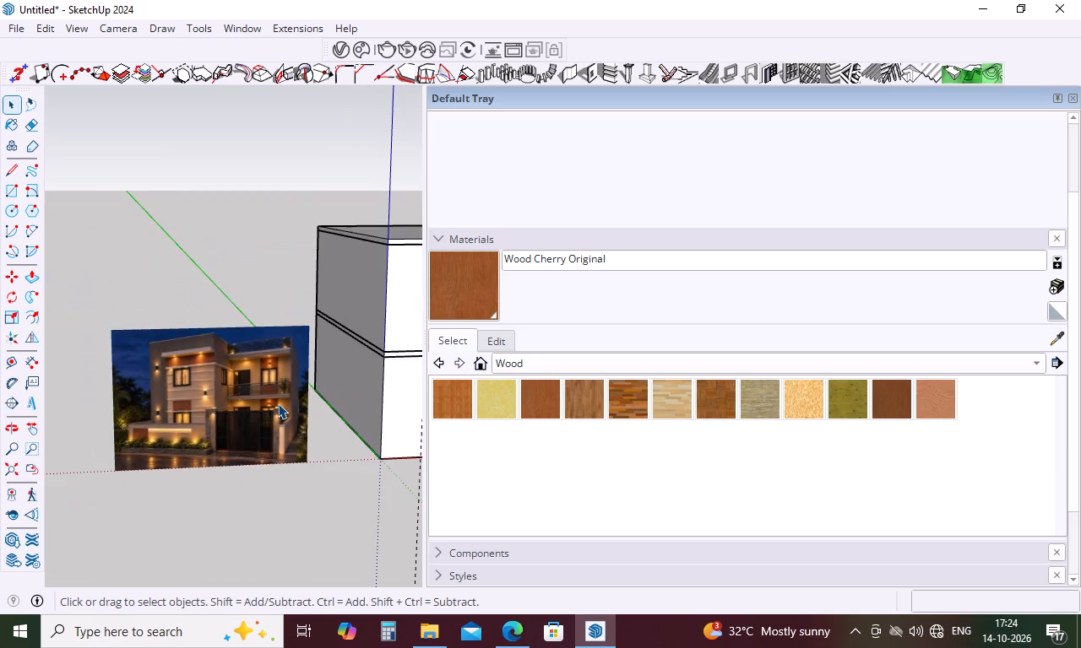
pyautogui.scroll(-13, 278, 403)
# Move the reference photo about 59' along the red axis to the opposite side of the building.
pyautogui.scroll(3, 276, 404)
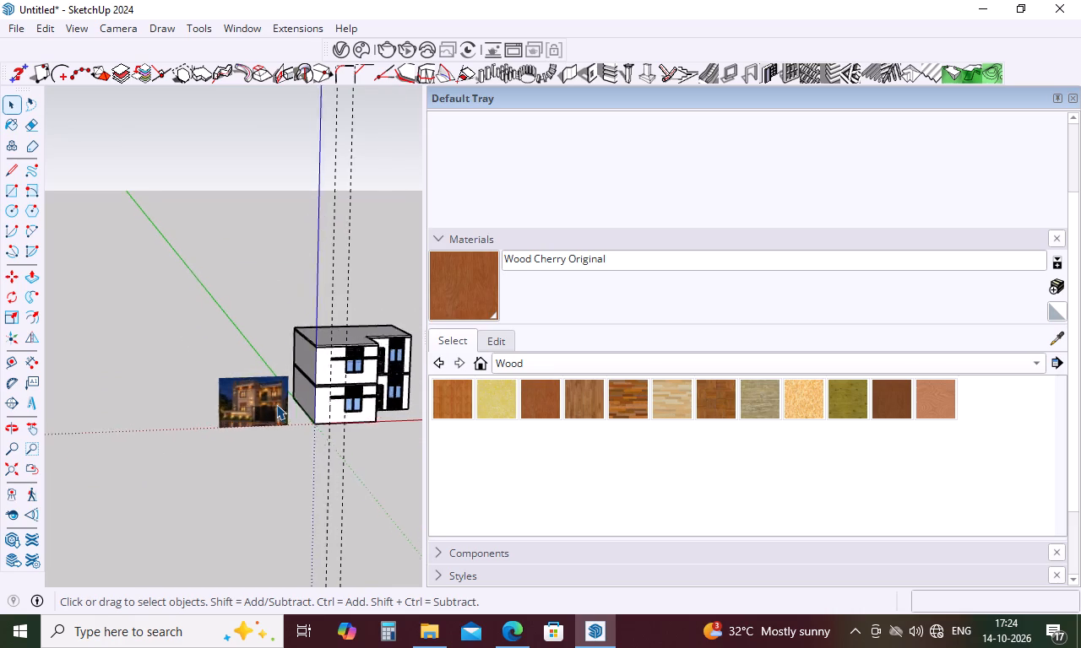
pyautogui.scroll(11, 276, 404)
pyautogui.scroll(-11, 279, 390)
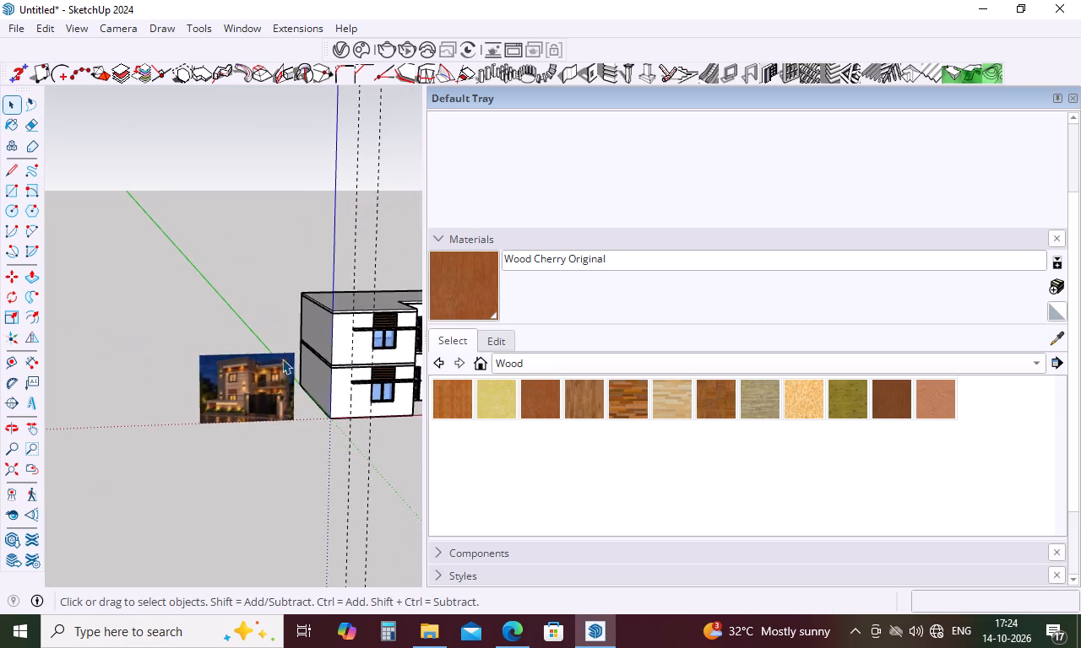
pyautogui.scroll(-9, 282, 359)
pyautogui.click(276, 370)
pyautogui.press('m')
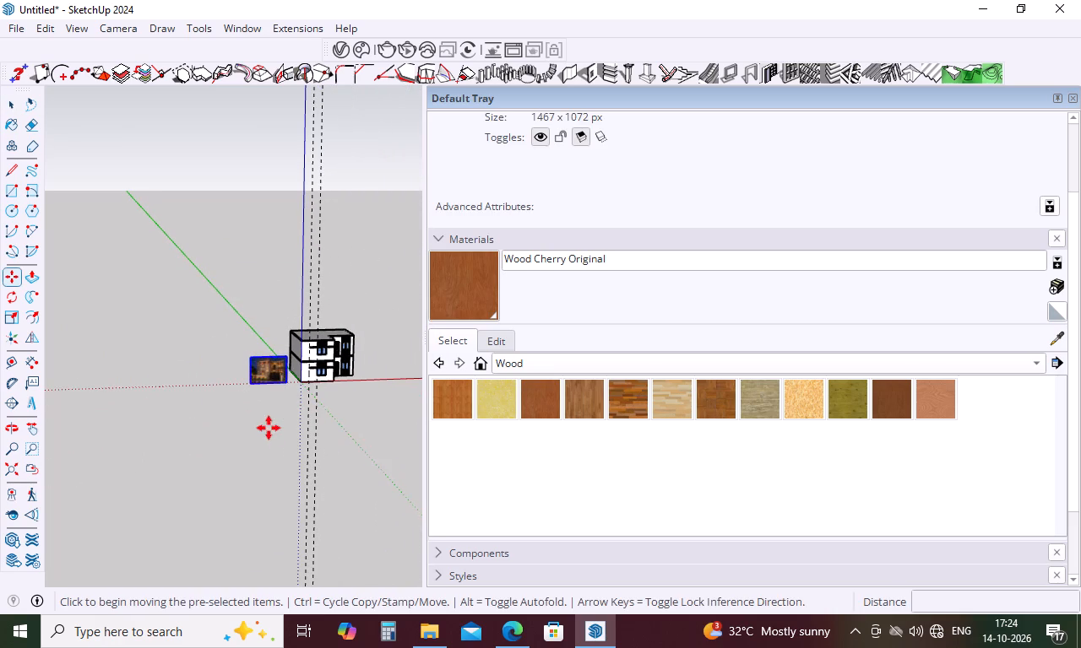
pyautogui.click(248, 388)
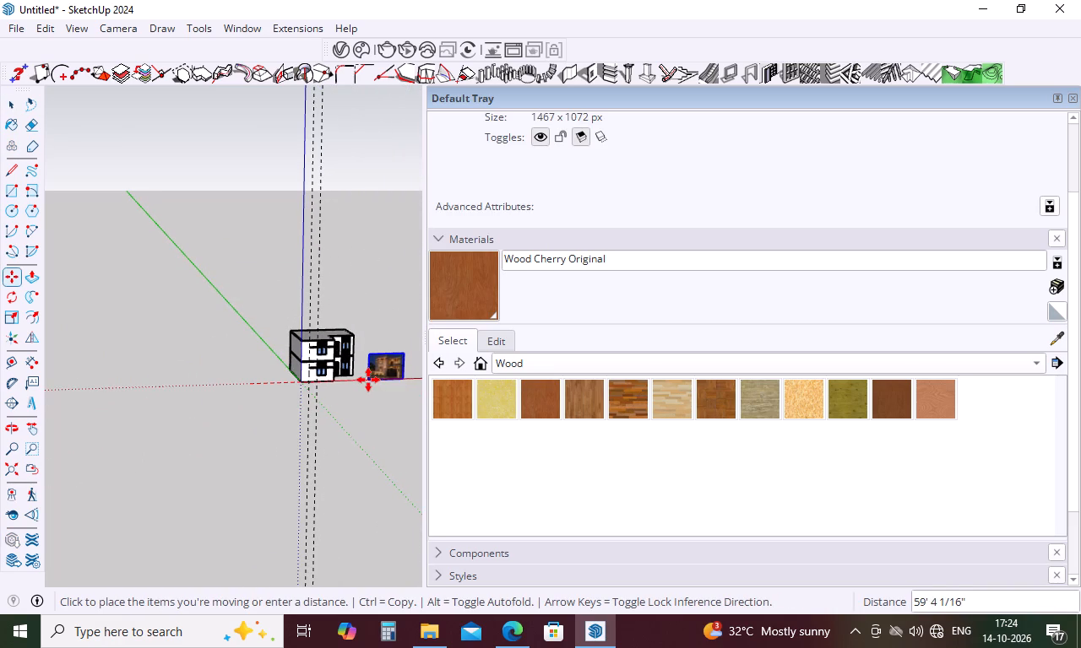
pyautogui.click(368, 380)
# Scale the reference photo by a factor of 2 in both height and width.
pyautogui.scroll(-9, 312, 386)
pyautogui.scroll(7, 347, 380)
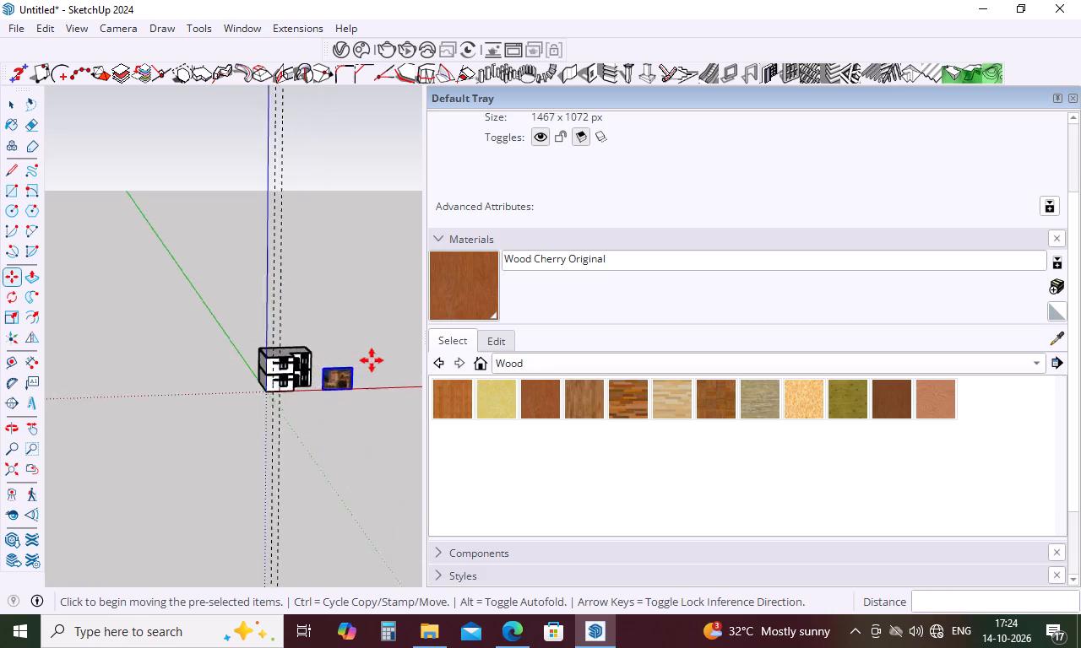
pyautogui.scroll(19, 372, 360)
pyautogui.press('s')
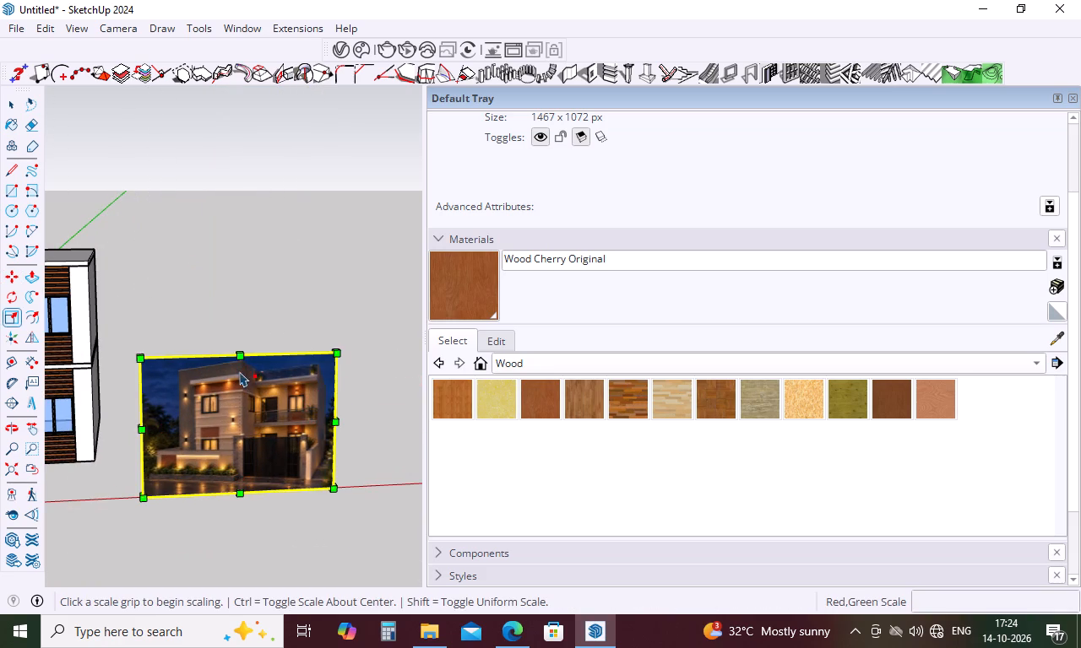
pyautogui.click(238, 353)
pyautogui.write('2]')
pyautogui.press('Return')
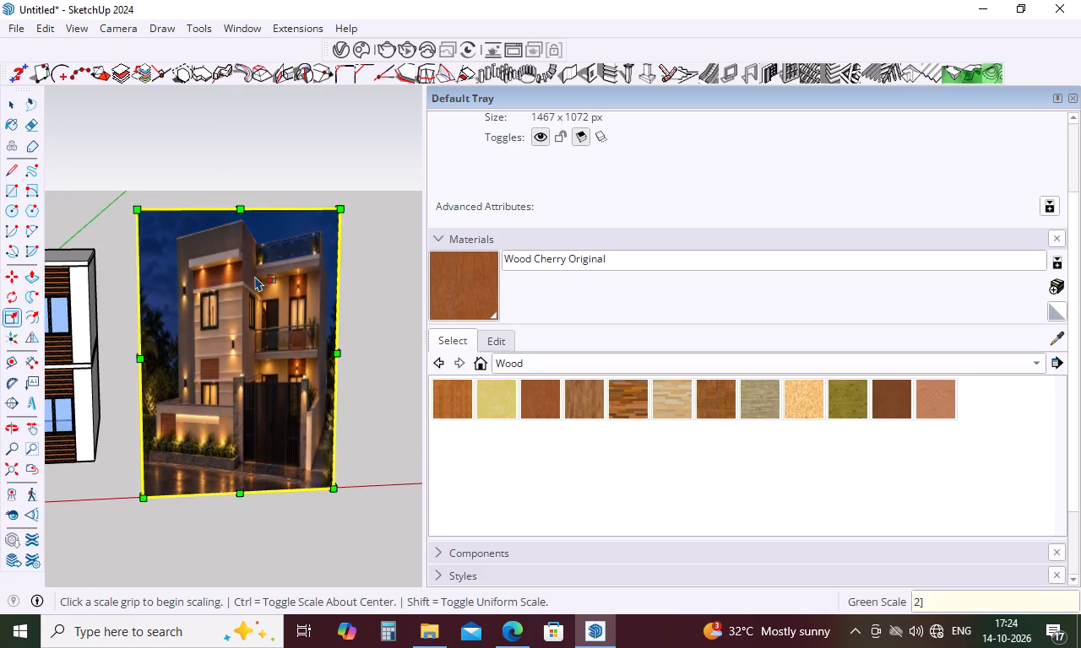
pyautogui.click(340, 351)
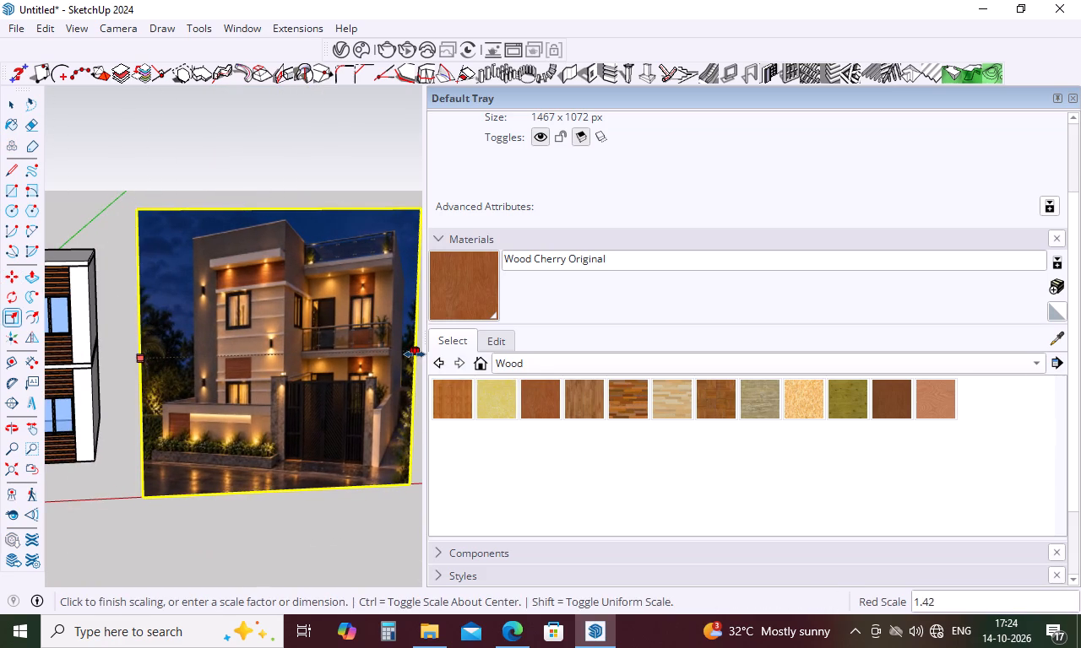
pyautogui.press('2')
pyautogui.press('Return')
pyautogui.scroll(-10, 287, 392)
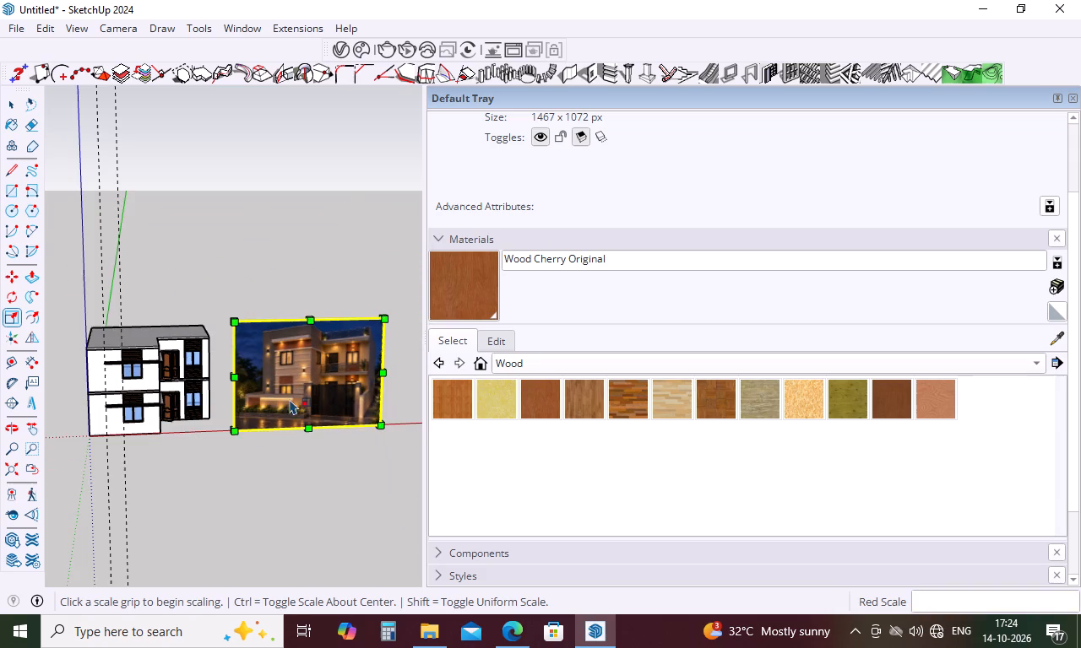
pyautogui.press('space')
# Move the enlarged photo about 11' 10" so its lower corner meets the base corner of the building's recessed wing.
pyautogui.press('m')
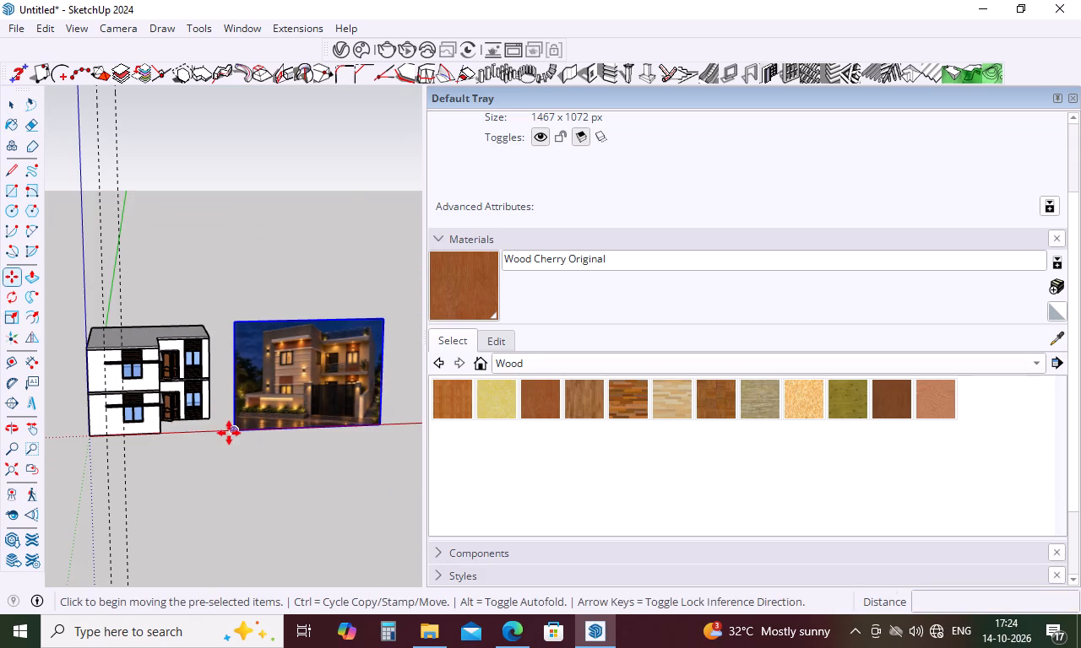
pyautogui.click(229, 433)
pyautogui.scroll(14, 222, 416)
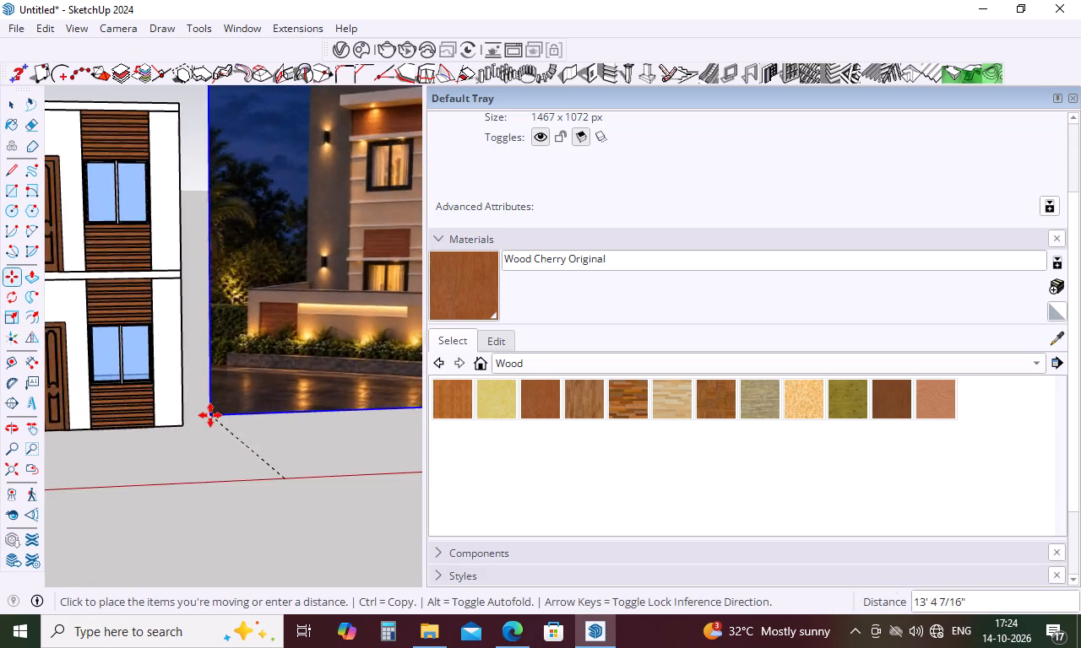
pyautogui.scroll(4, 210, 415)
pyautogui.click(169, 431)
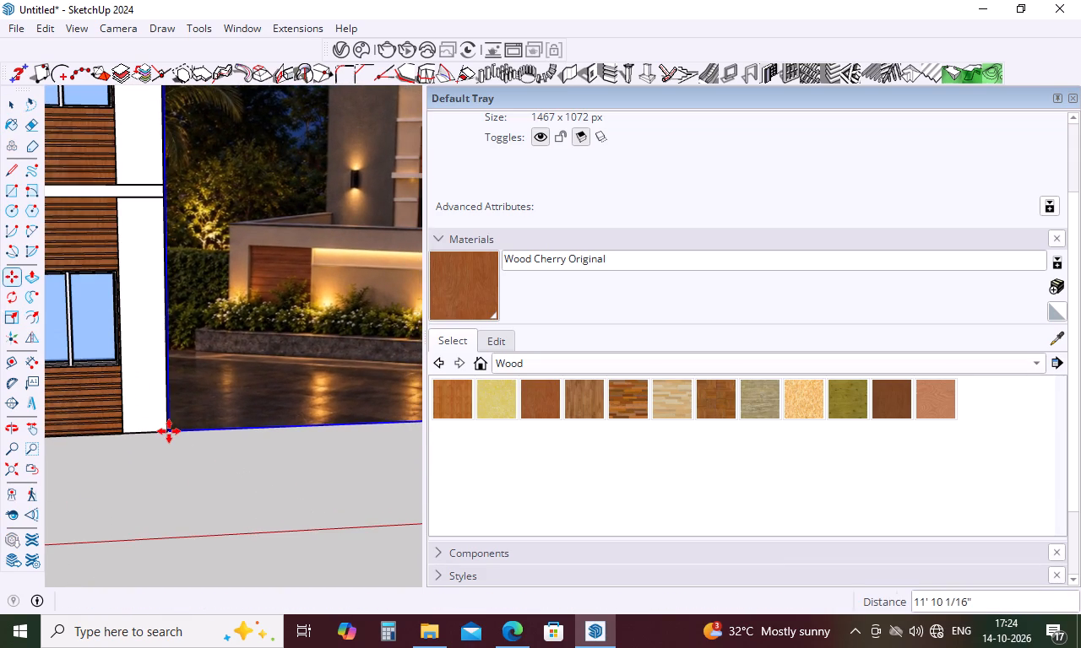
# Examine the enlarged reference photo's first-floor balcony slab and railing beside the building model.
pyautogui.scroll(-15, 247, 459)
pyautogui.scroll(3, 254, 456)
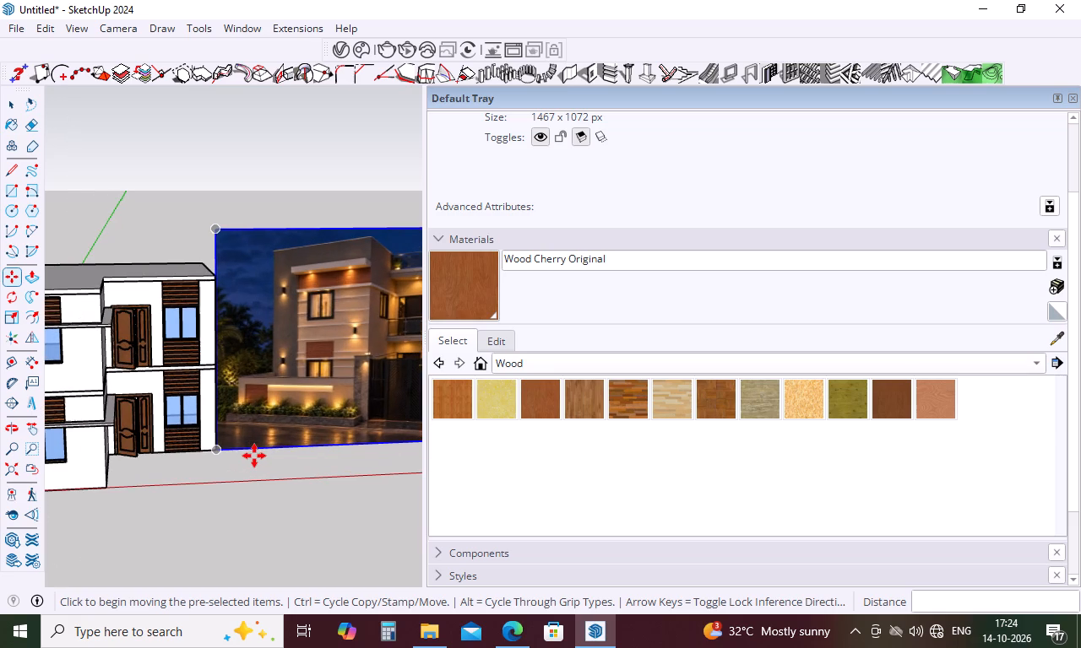
pyautogui.scroll(-9, 227, 455)
pyautogui.scroll(4, 356, 415)
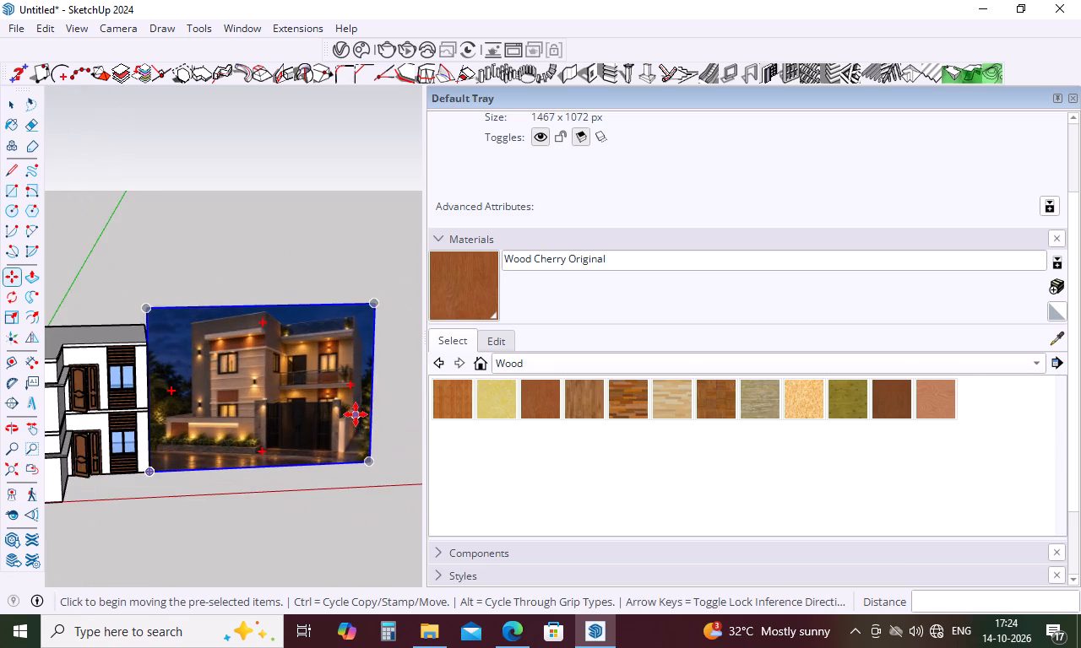
pyautogui.scroll(7, 364, 412)
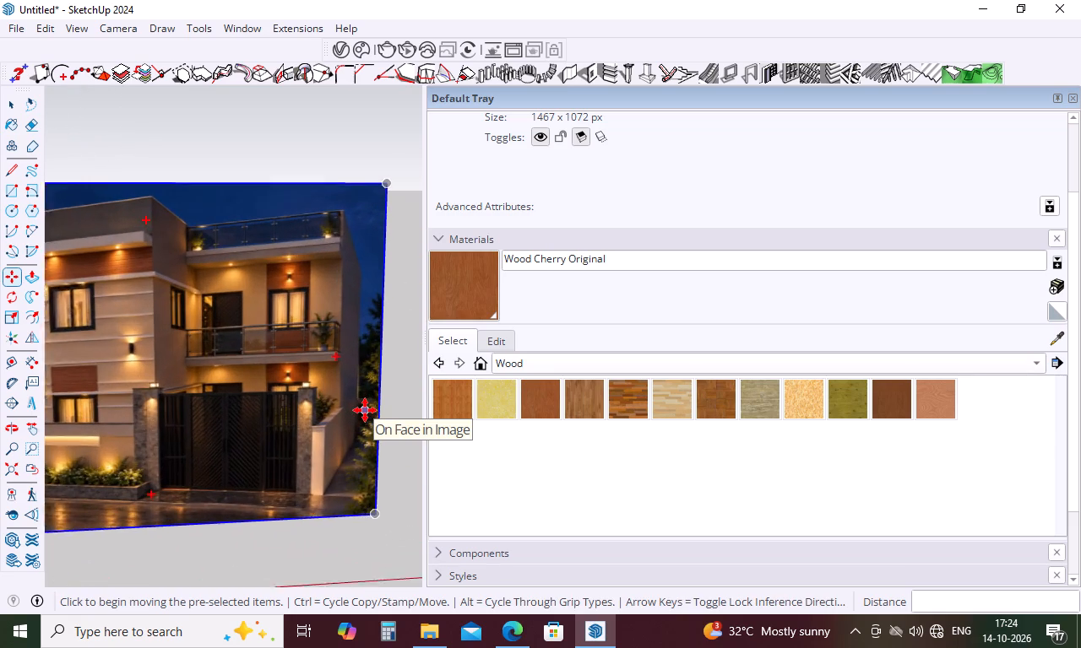
pyautogui.scroll(1, 365, 410)
pyautogui.scroll(-9, 365, 410)
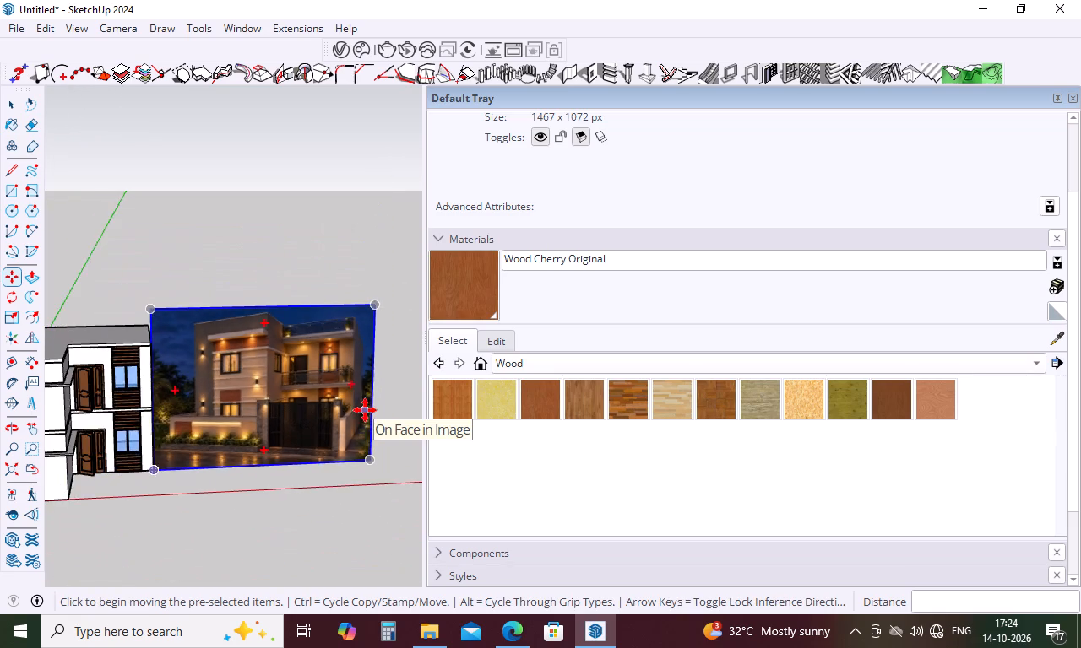
pyautogui.scroll(-4, 365, 410)
pyautogui.scroll(4, 160, 421)
# Draw a 12' 9" by 6" rectangle over the floor band between the two storeys of the recessed door-and-window wall.
pyautogui.moveTo(160, 421); pyautogui.dragTo(82, 413, button='middle')
pyautogui.scroll(3, 109, 421)
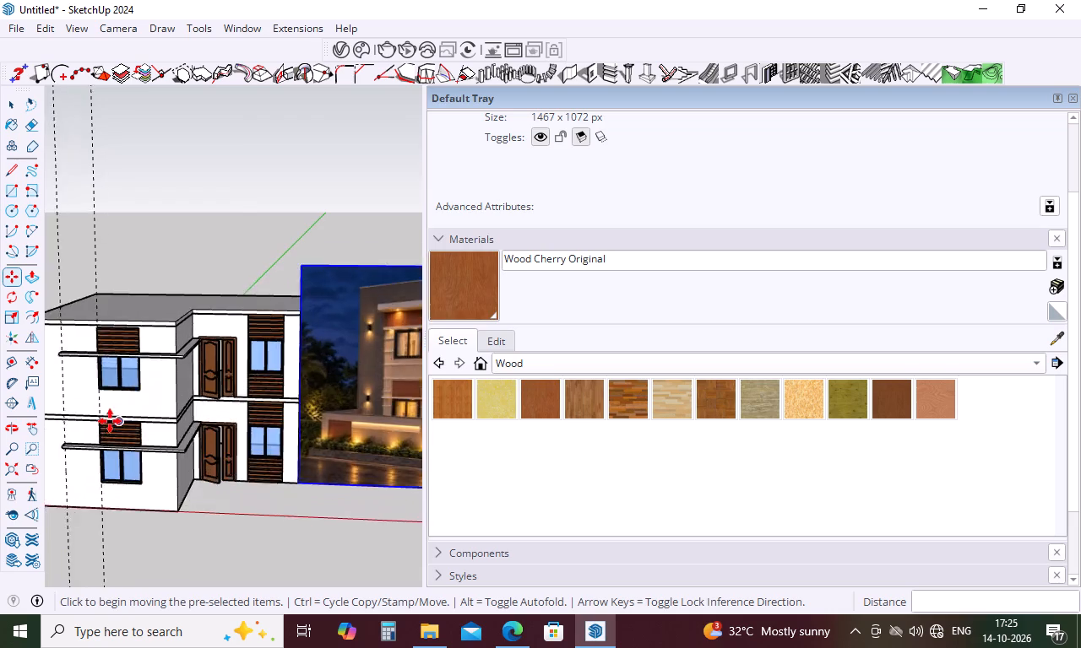
pyautogui.scroll(2, 110, 421)
pyautogui.scroll(4, 202, 403)
pyautogui.moveTo(169, 396); pyautogui.dragTo(79, 396, button='middle')
pyautogui.scroll(5, 121, 400)
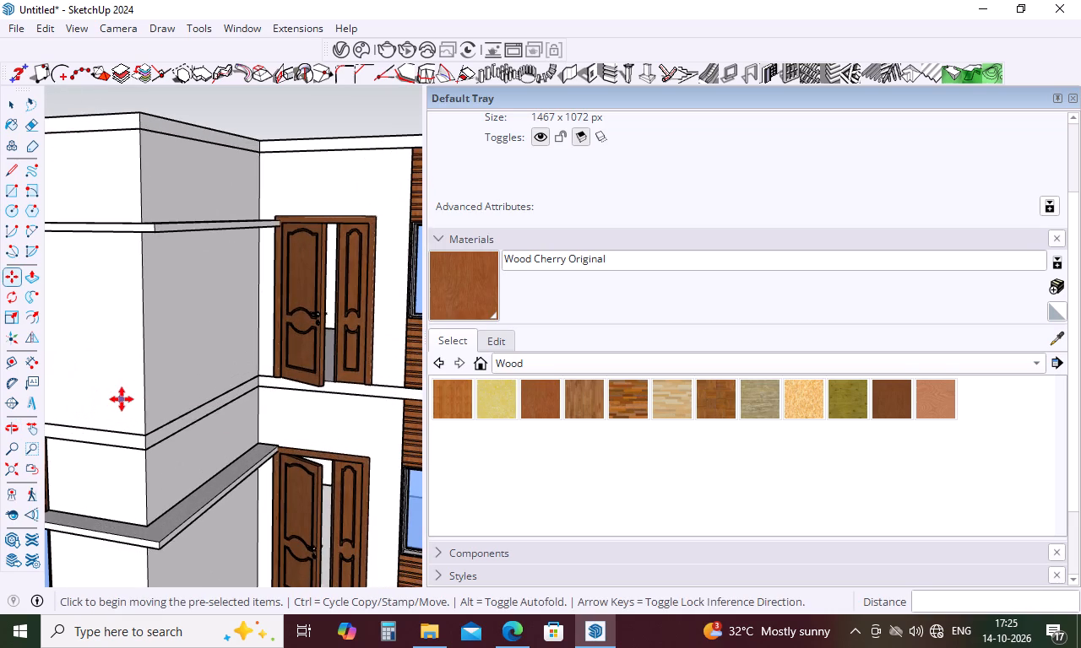
pyautogui.press('Escape')
pyautogui.press('r')
pyautogui.click(263, 380)
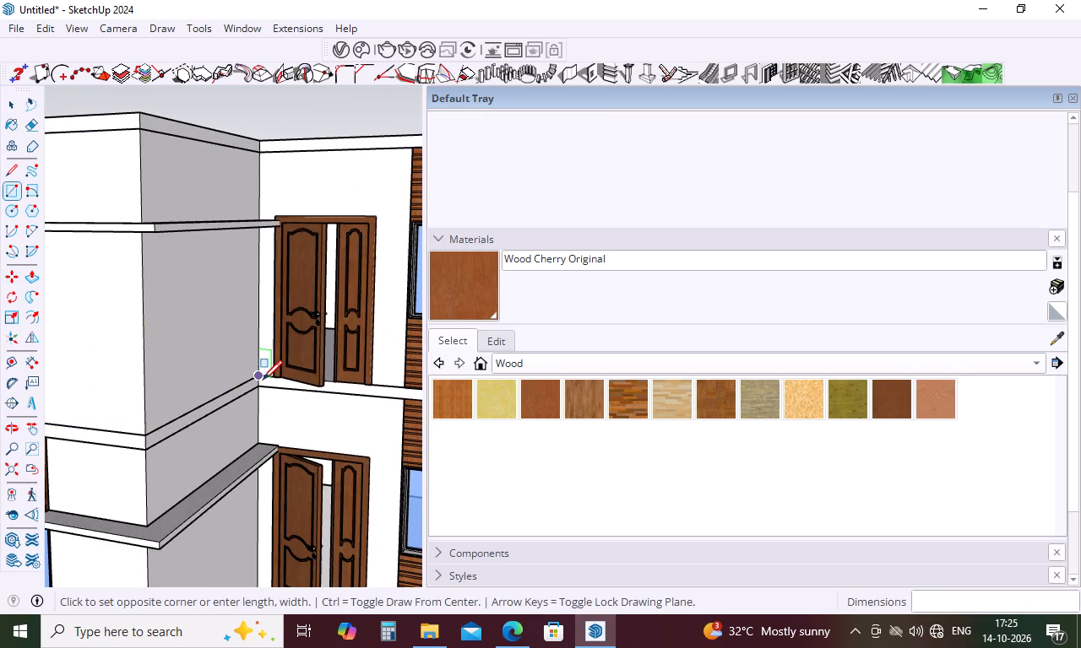
pyautogui.scroll(-10, 263, 380)
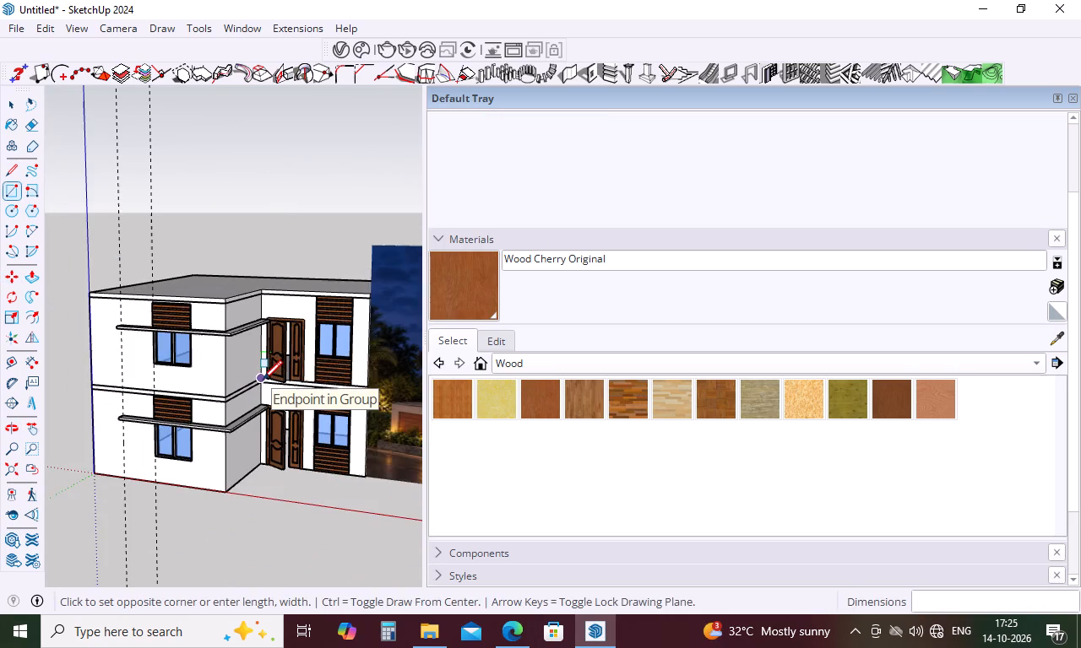
pyautogui.scroll(-4, 263, 380)
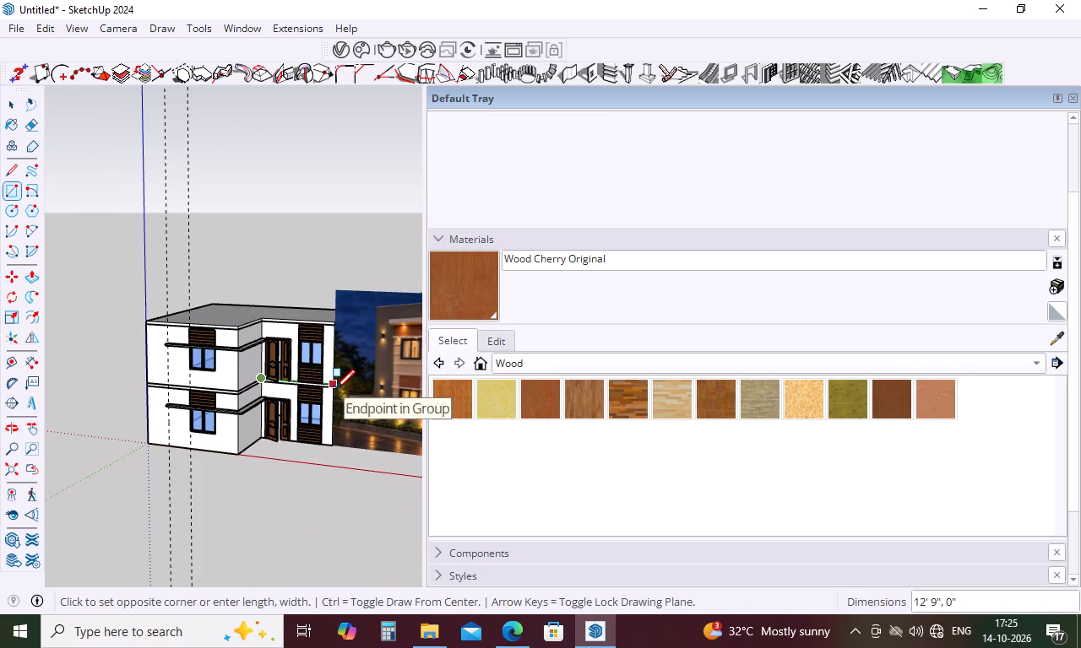
pyautogui.scroll(16, 335, 389)
pyautogui.scroll(5, 321, 381)
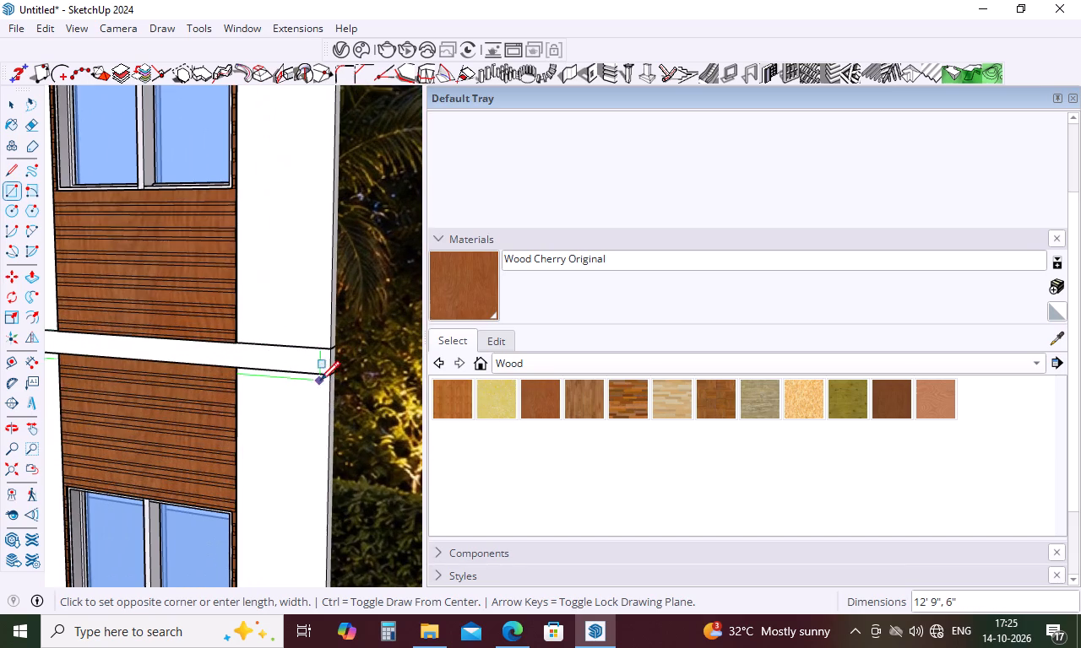
pyautogui.click(329, 376)
pyautogui.press('space')
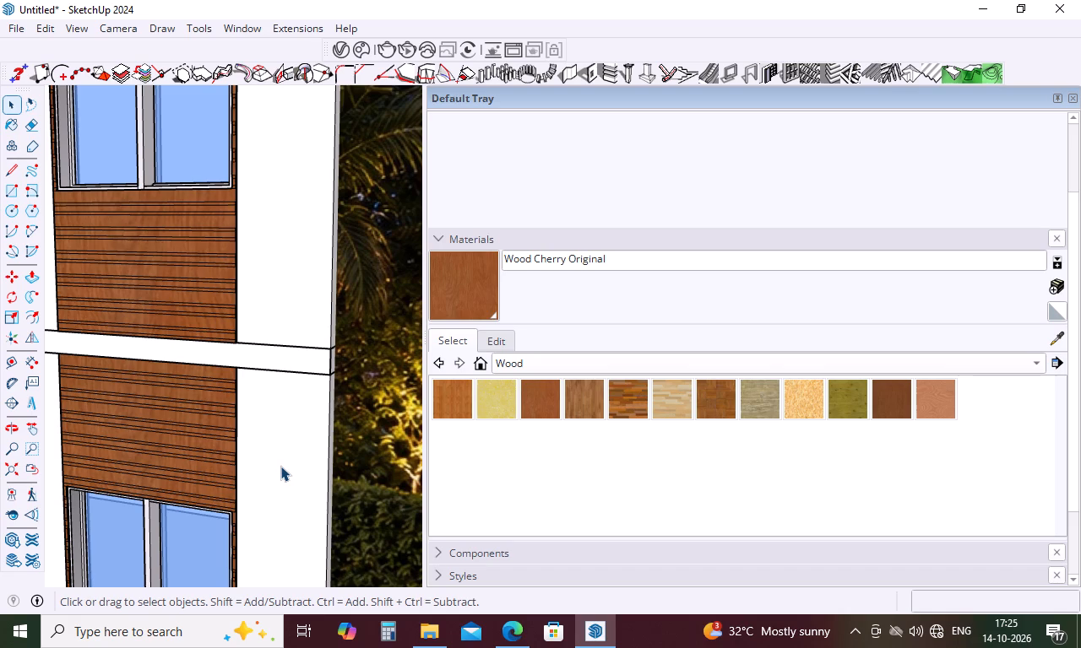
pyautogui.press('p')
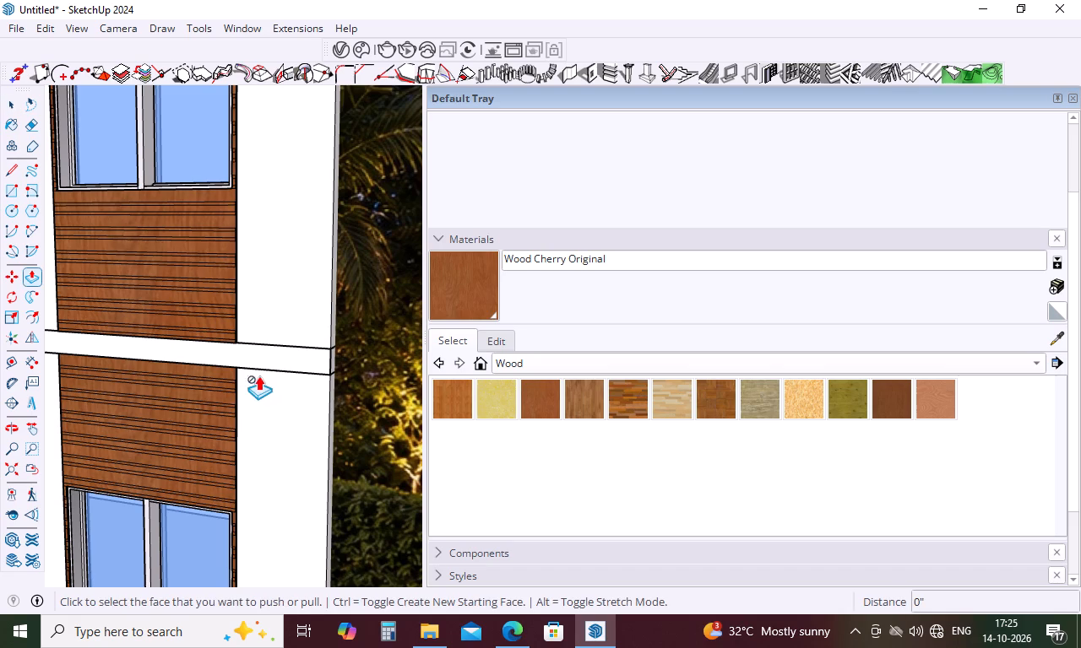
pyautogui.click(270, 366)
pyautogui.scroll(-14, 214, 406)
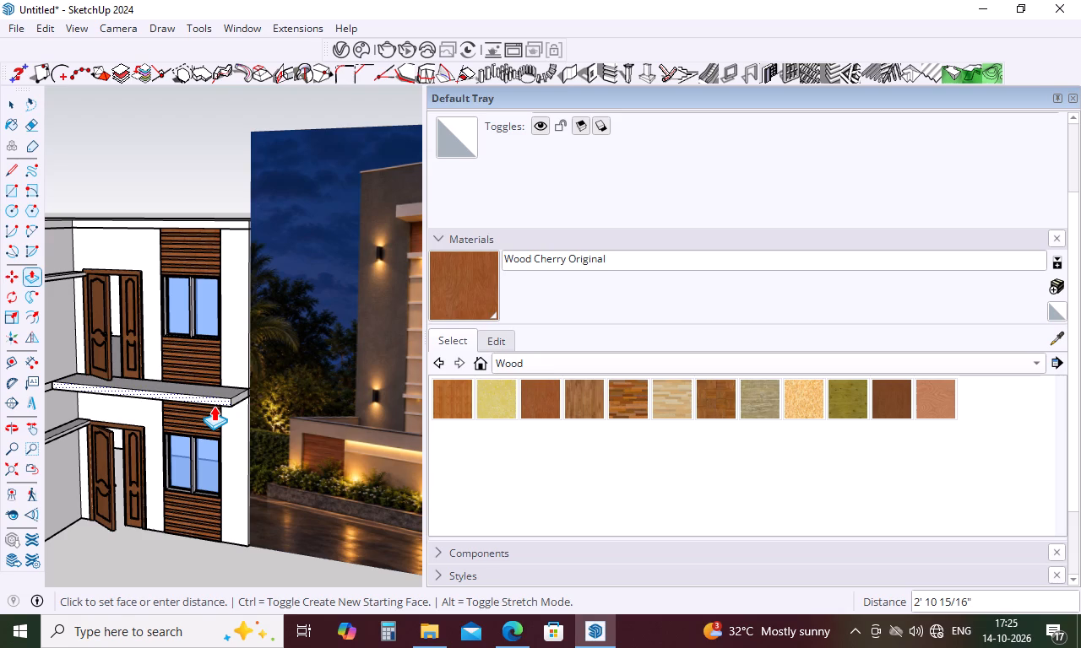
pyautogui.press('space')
# Examine the balcony projection in the reference photo and compare it with the whole building model.
pyautogui.scroll(-12, 214, 406)
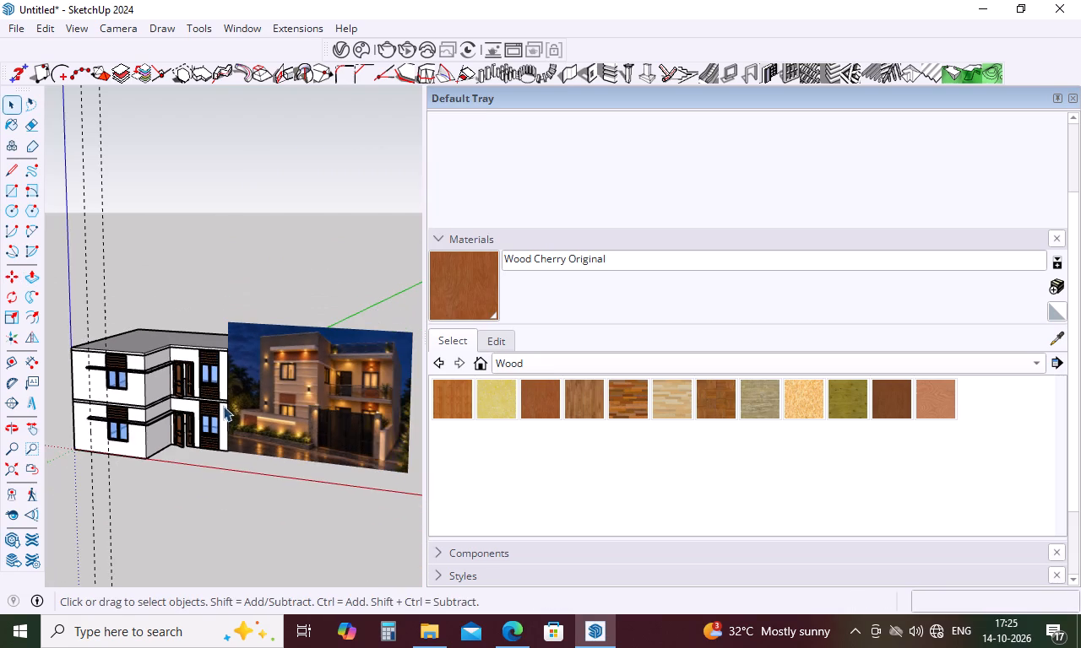
pyautogui.scroll(14, 383, 411)
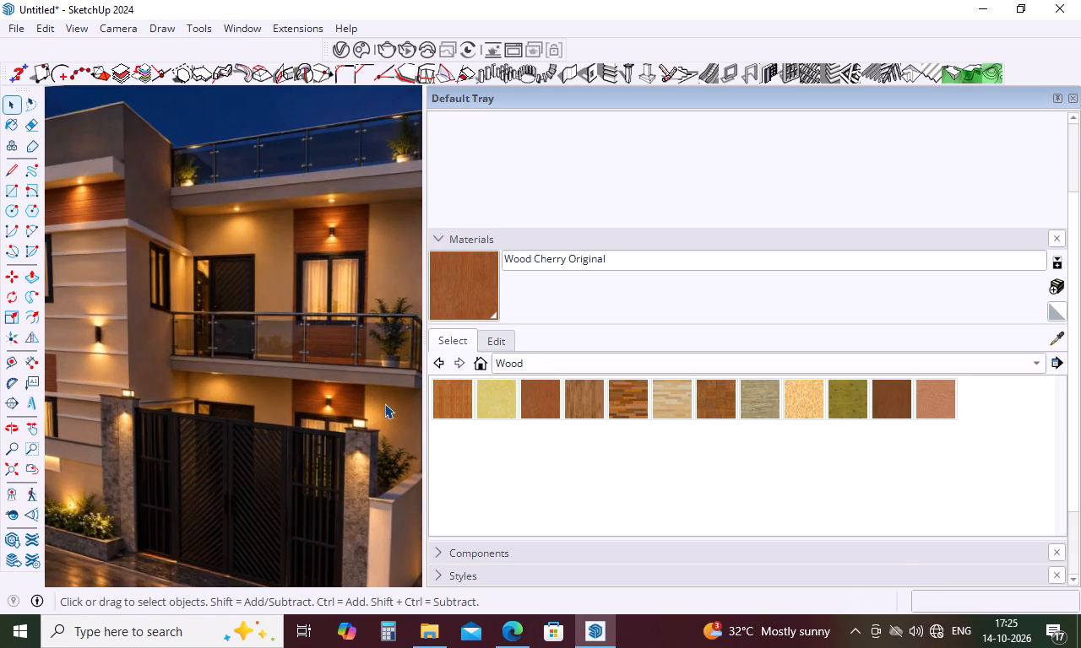
pyautogui.moveTo(383, 404); pyautogui.dragTo(376, 428, button='middle')
pyautogui.scroll(-17, 376, 425)
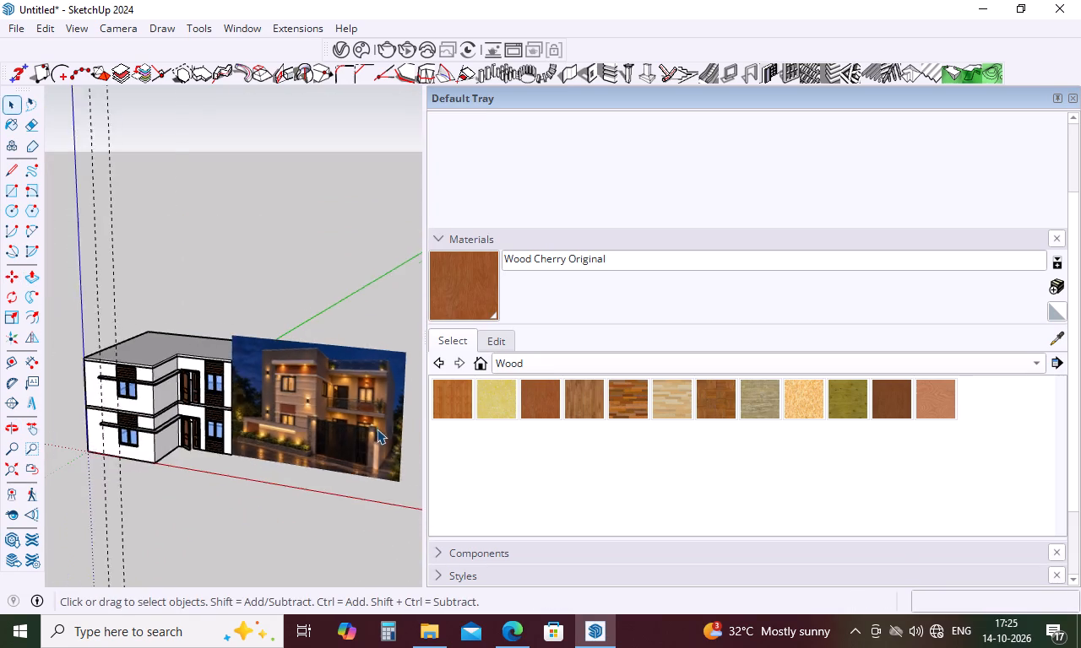
pyautogui.scroll(-2, 377, 429)
# Extrude the floor-band rectangle 3' outward from the recessed wall as the first-floor balcony slab.
pyautogui.scroll(14, 201, 413)
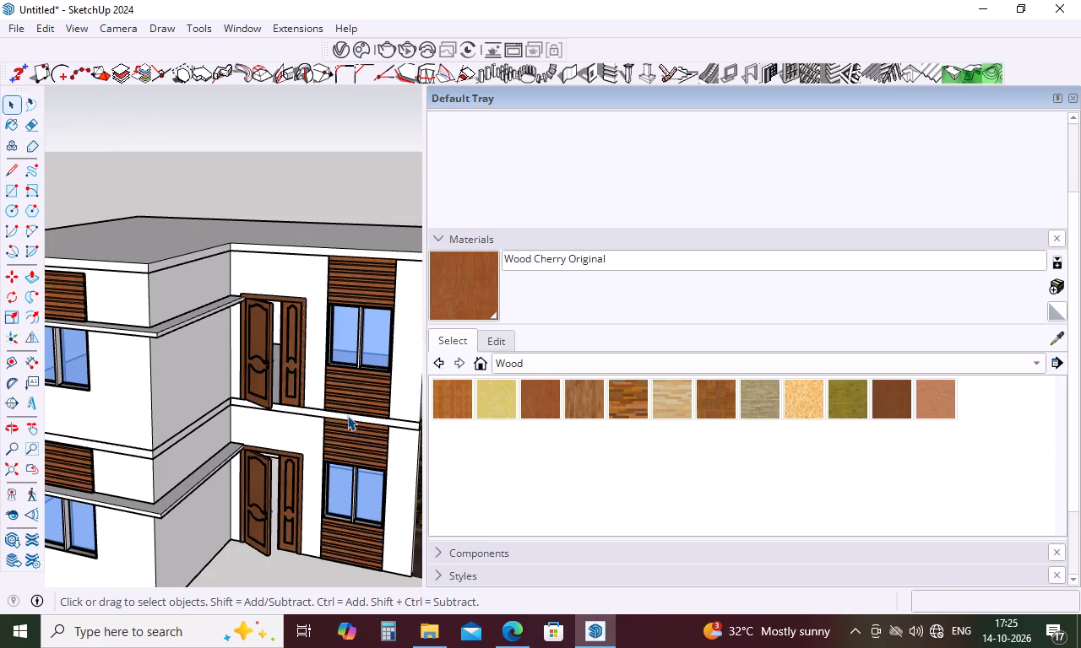
pyautogui.press('p')
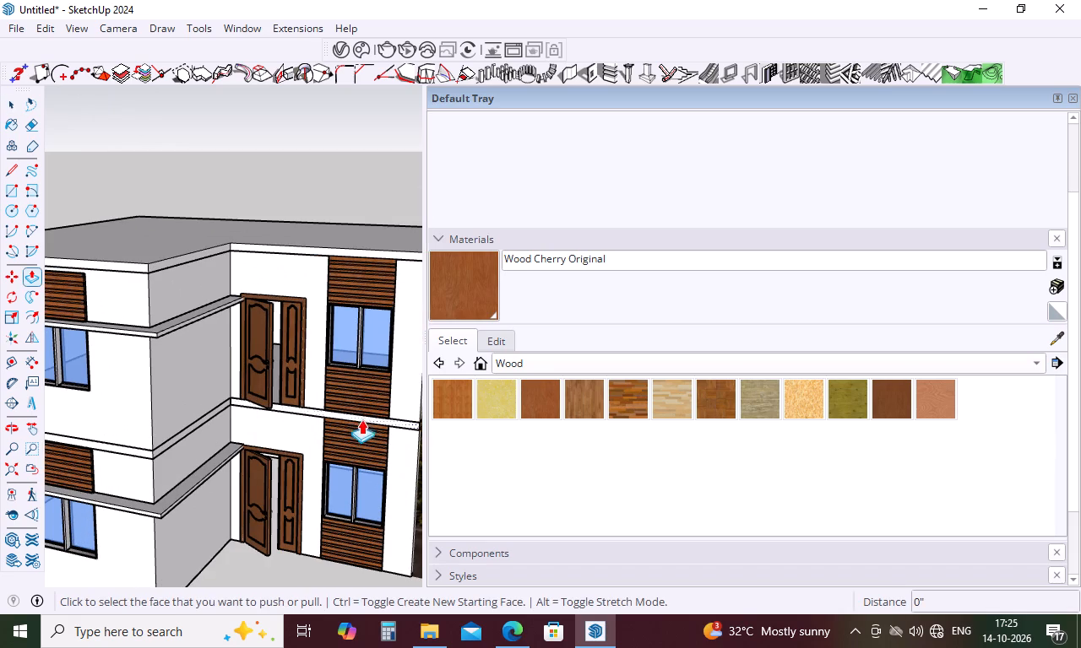
pyautogui.click(363, 417)
pyautogui.write("3'")
pyautogui.press('Return')
pyautogui.press('space')
pyautogui.scroll(-4, 323, 439)
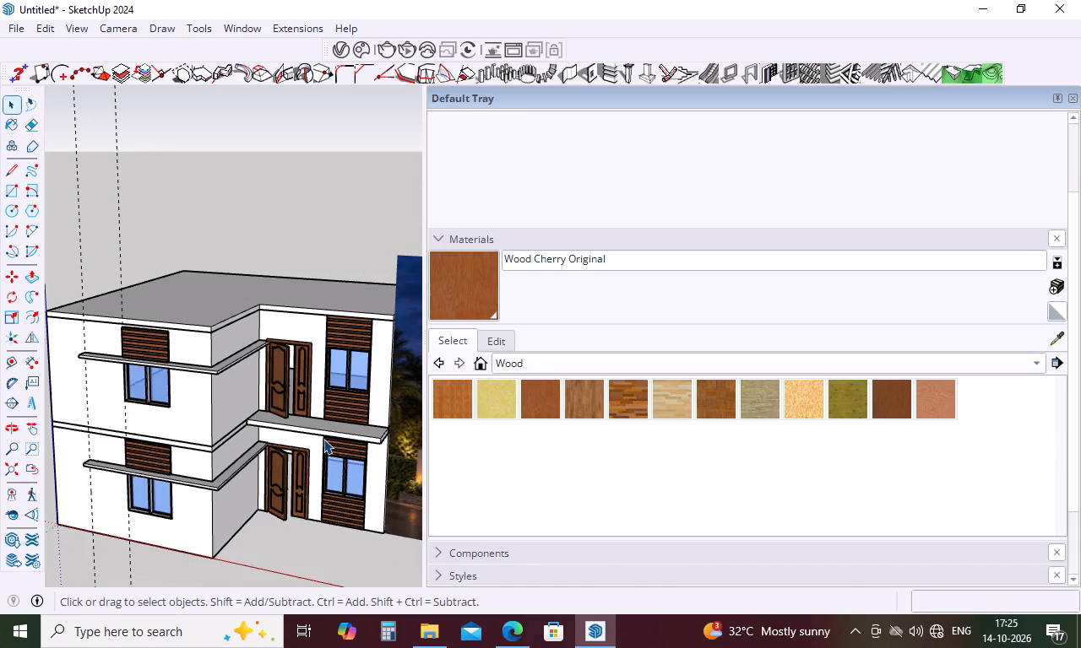
pyautogui.scroll(-4, 323, 439)
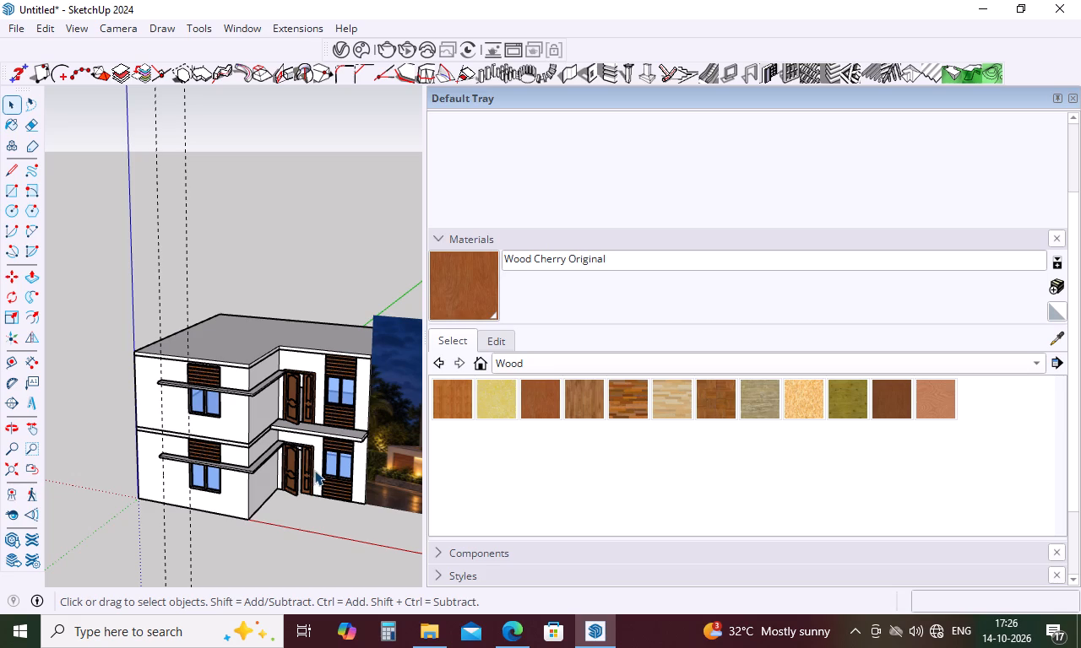
# Extrude the underside of the first-floor balcony slab 3" downward.
pyautogui.press('space')
pyautogui.moveTo(317, 477); pyautogui.dragTo(244, 352, button='middle')
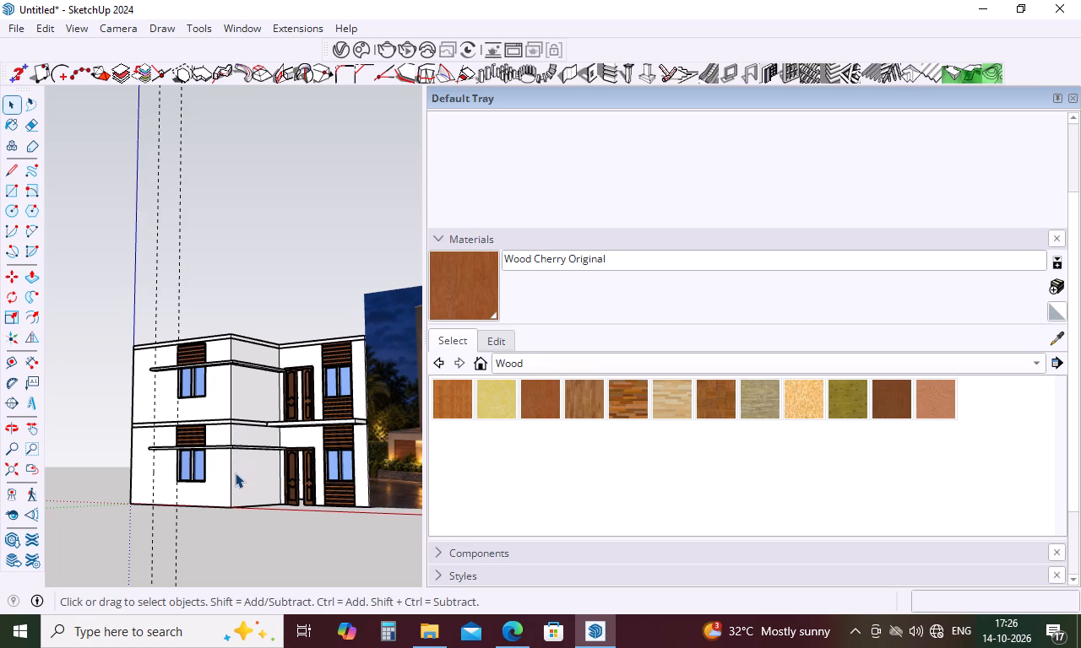
pyautogui.press('p')
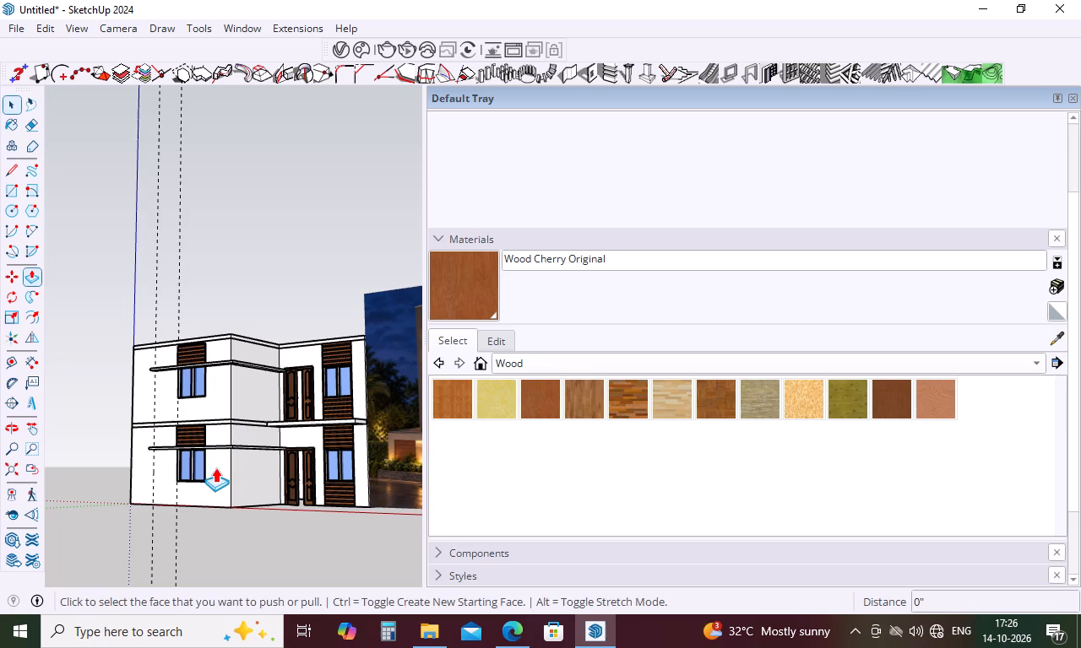
pyautogui.moveTo(367, 406); pyautogui.dragTo(372, 333, button='middle')
pyautogui.scroll(6, 343, 427)
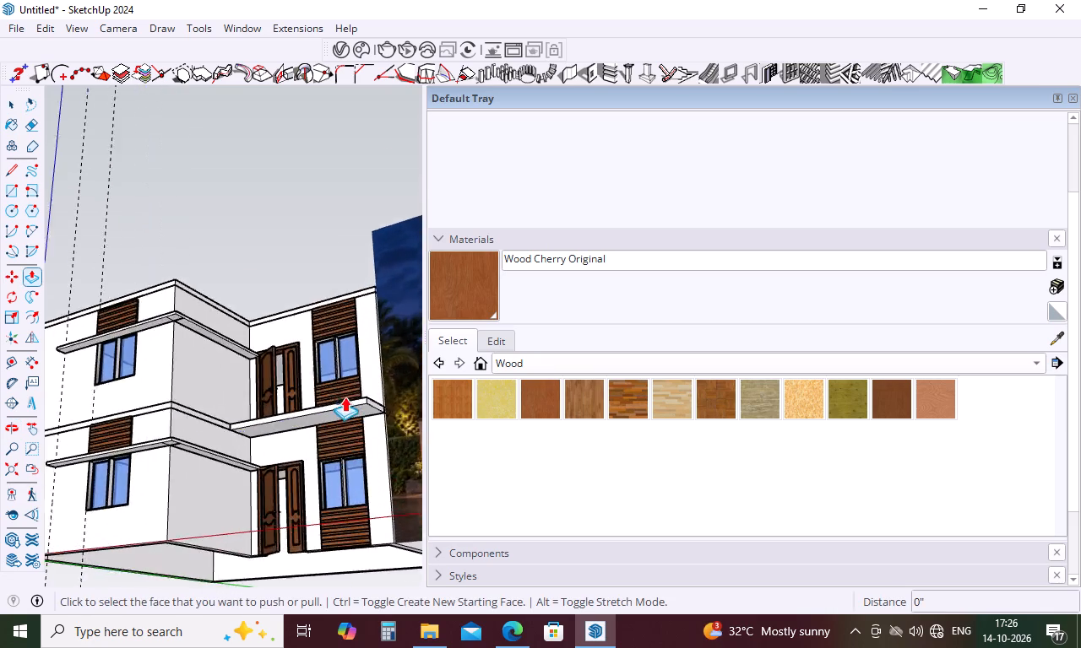
pyautogui.scroll(8, 345, 397)
pyautogui.click(348, 438)
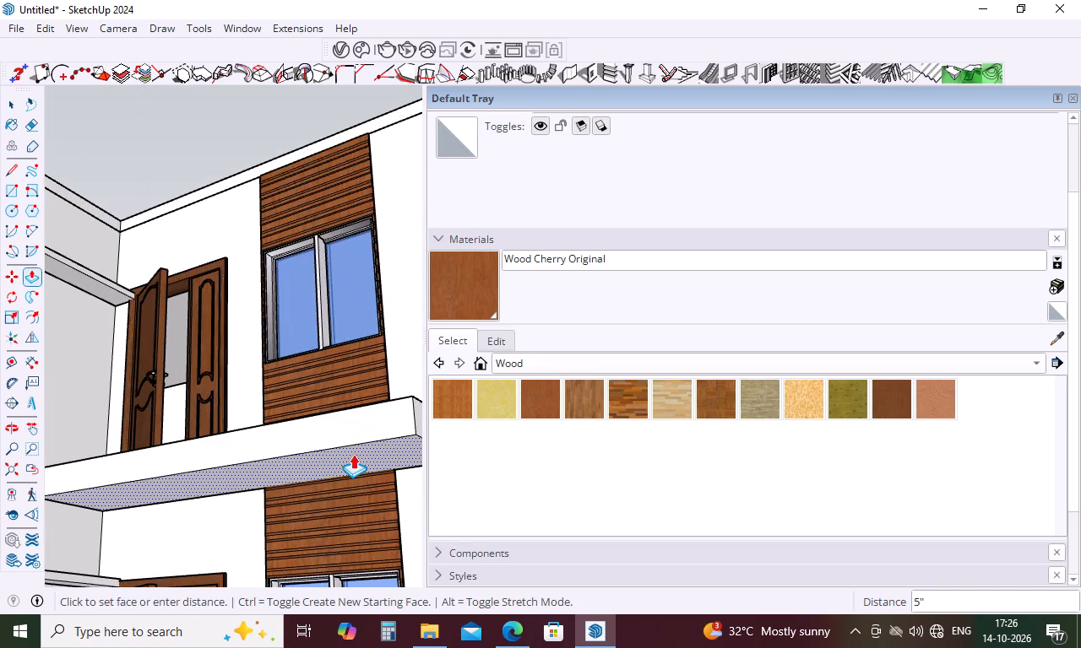
pyautogui.press('3')
pyautogui.press('Return')
pyautogui.scroll(-6, 338, 413)
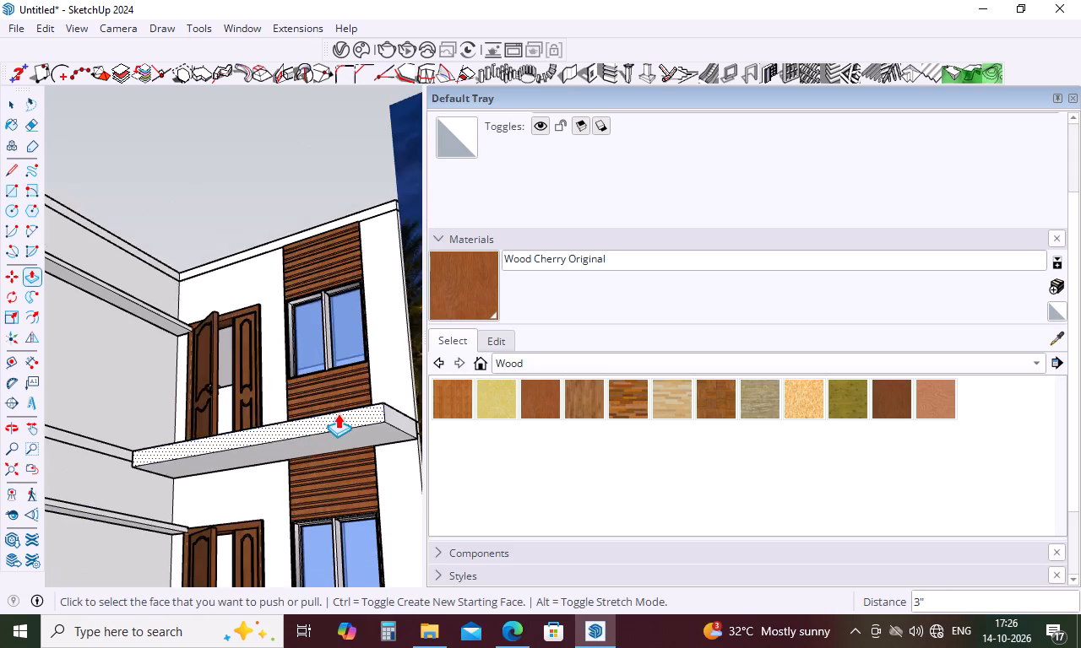
pyautogui.scroll(-4, 338, 413)
pyautogui.moveTo(338, 413); pyautogui.dragTo(440, 522, button='middle')
pyautogui.scroll(-5, 345, 437)
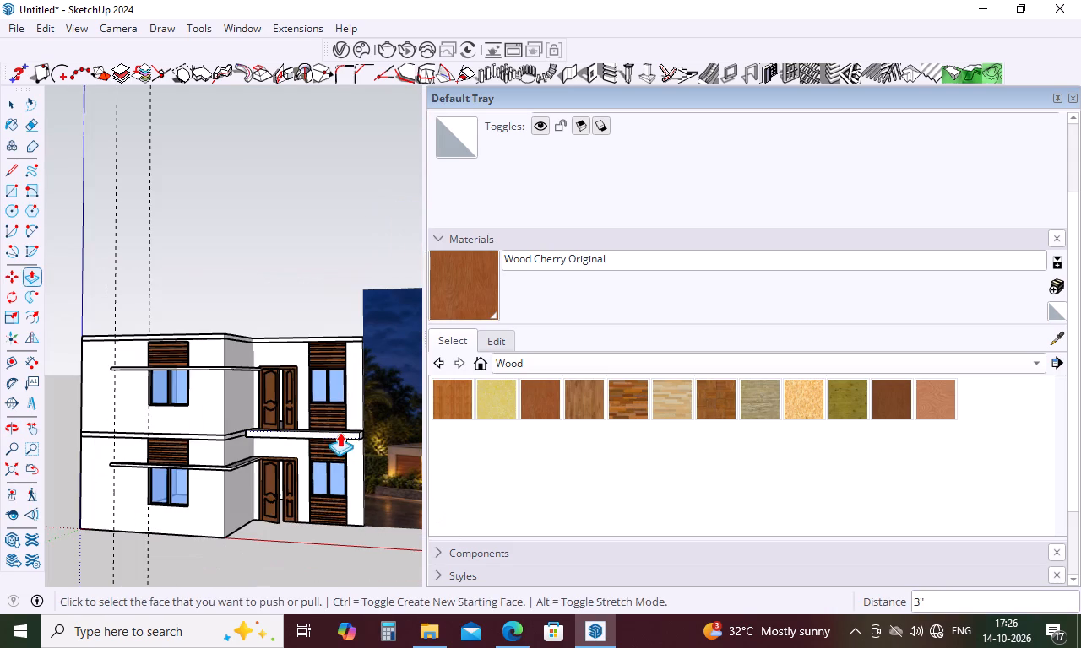
# Examine the balcony slabs and railings in the reference photo and compare them with the building model.
pyautogui.scroll(-4, 328, 386)
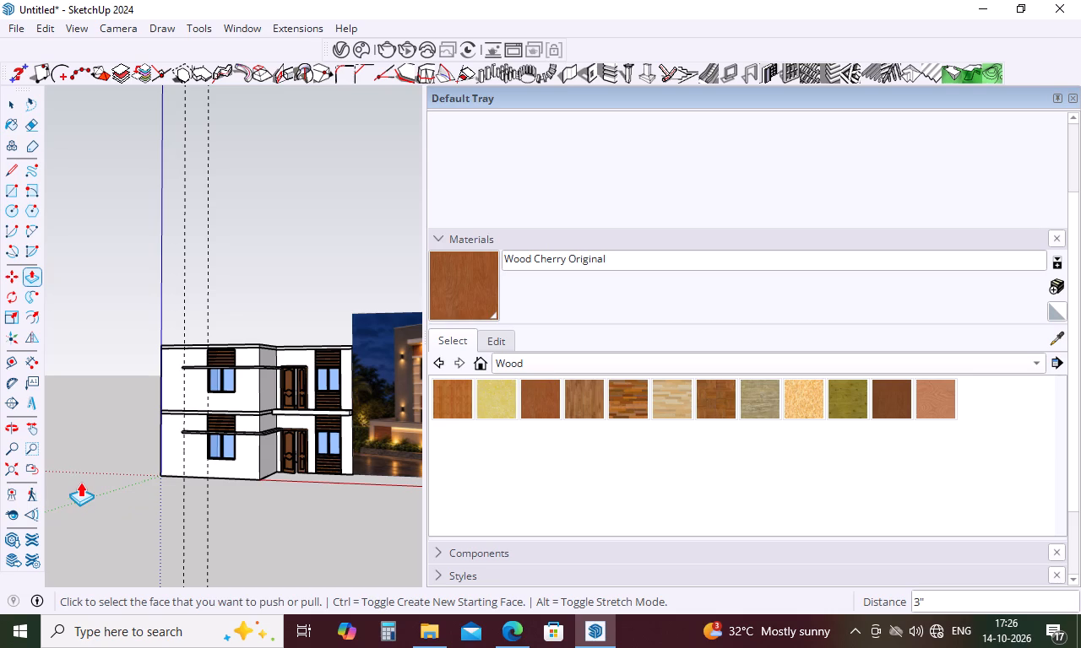
pyautogui.scroll(-8, 123, 455)
pyautogui.scroll(18, 342, 419)
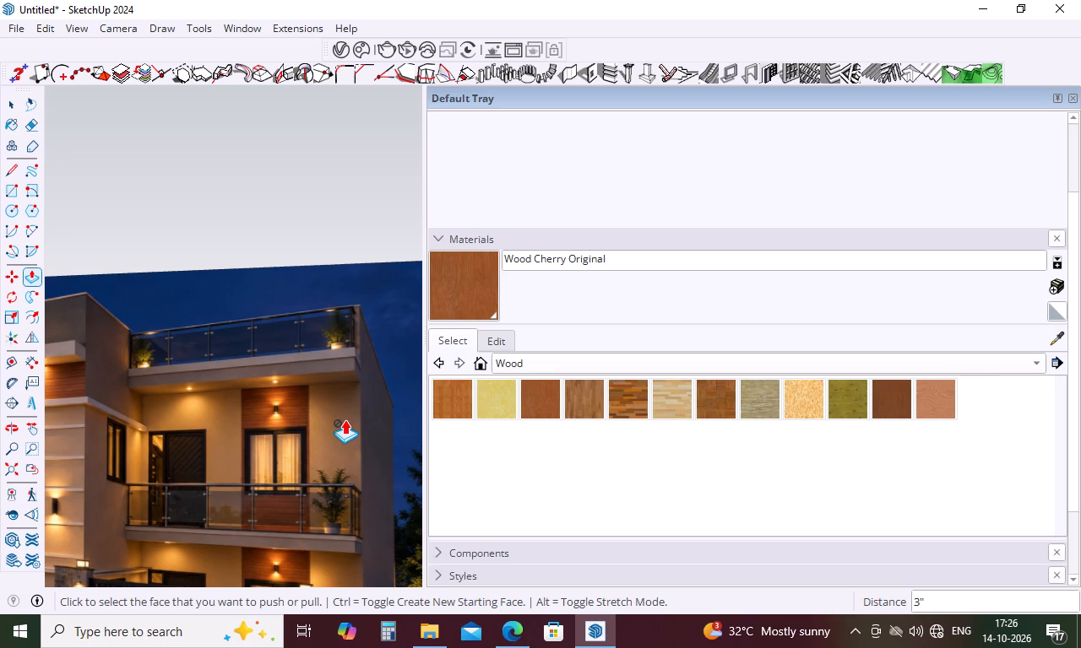
pyautogui.scroll(-8, 353, 445)
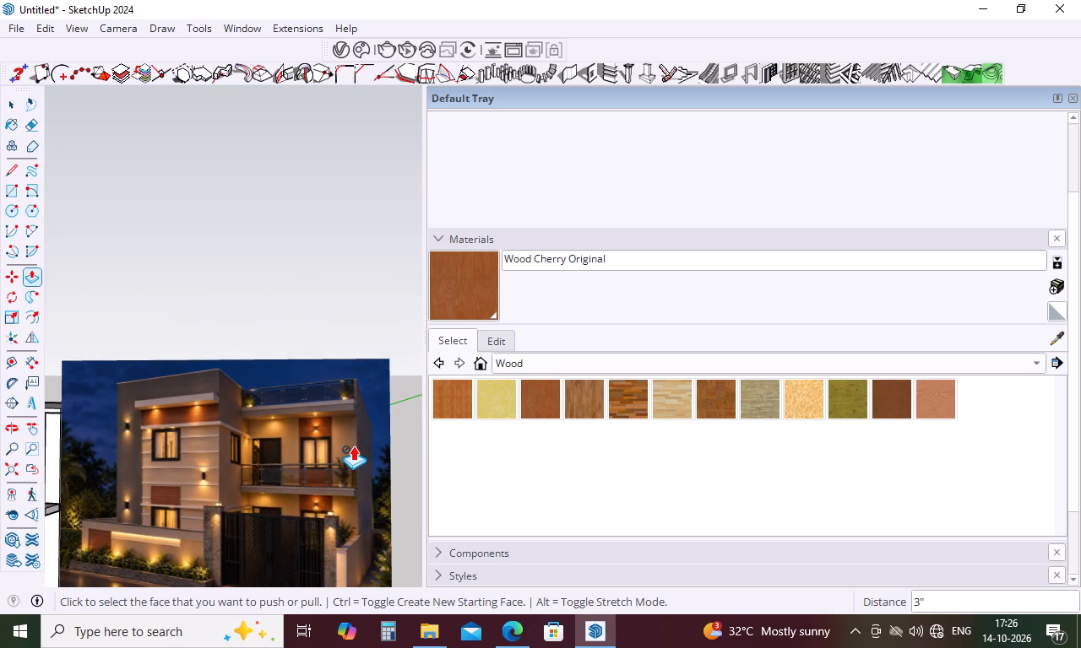
pyautogui.scroll(-10, 253, 492)
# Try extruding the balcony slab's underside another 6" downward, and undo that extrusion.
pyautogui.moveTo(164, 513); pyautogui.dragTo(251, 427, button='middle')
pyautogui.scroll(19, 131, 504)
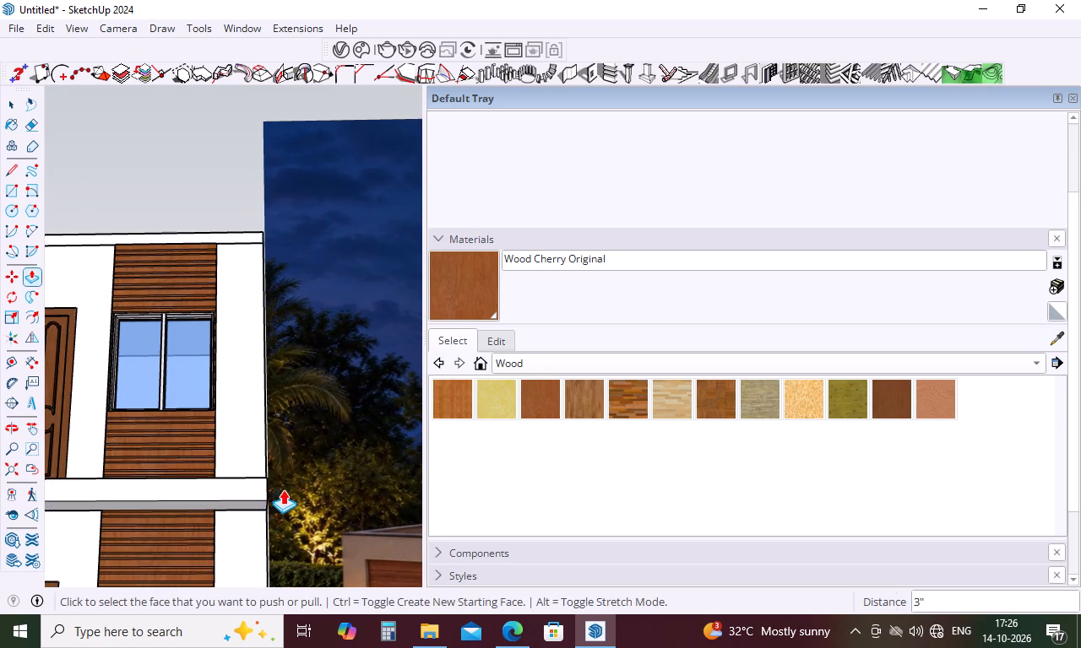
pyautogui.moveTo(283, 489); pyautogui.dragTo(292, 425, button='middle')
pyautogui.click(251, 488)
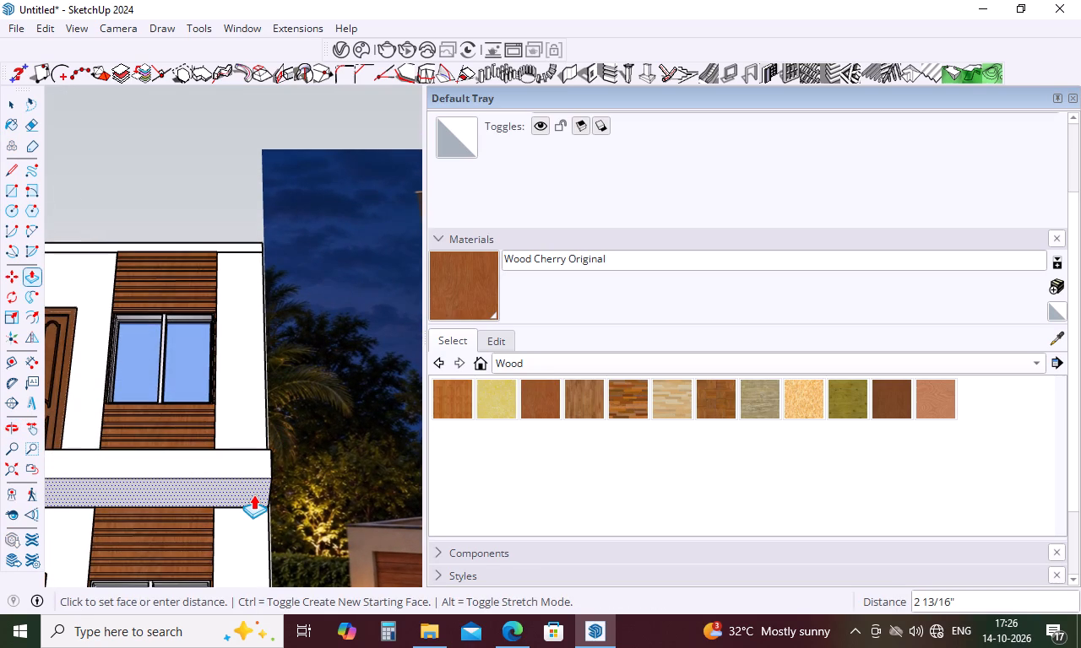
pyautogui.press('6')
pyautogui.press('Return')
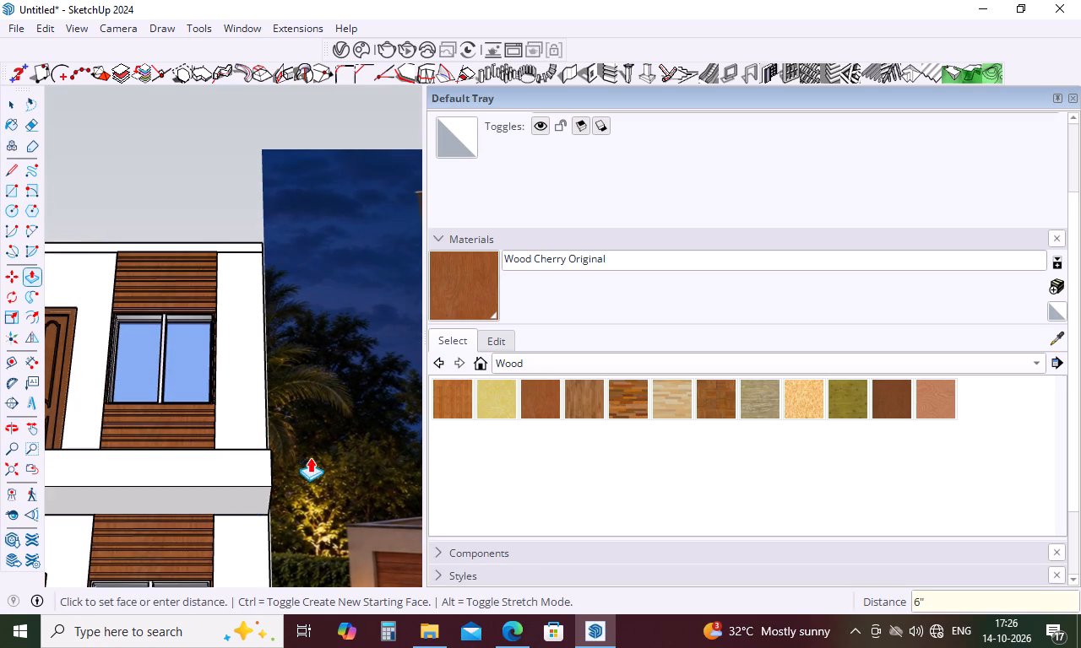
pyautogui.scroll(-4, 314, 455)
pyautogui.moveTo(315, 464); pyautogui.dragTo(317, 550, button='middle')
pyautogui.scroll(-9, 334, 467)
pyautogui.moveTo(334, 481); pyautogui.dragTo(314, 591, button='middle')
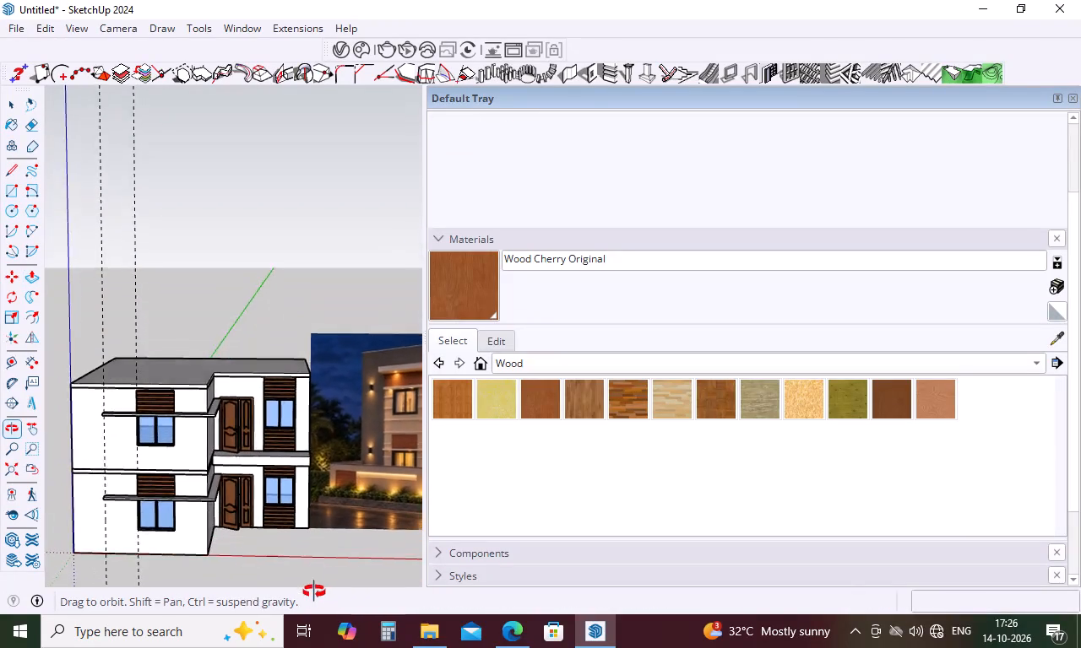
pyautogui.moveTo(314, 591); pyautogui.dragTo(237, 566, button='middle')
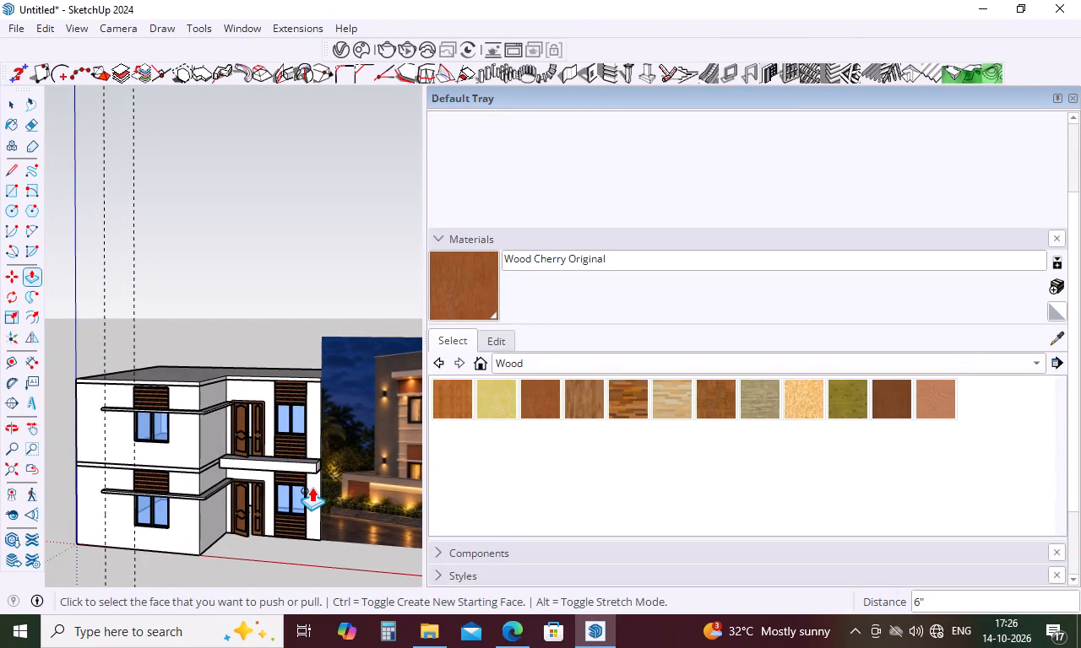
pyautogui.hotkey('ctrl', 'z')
# Measure the thickness of the balcony slab on its front face and at its outer corner.
pyautogui.scroll(13, 314, 478)
pyautogui.press('space')
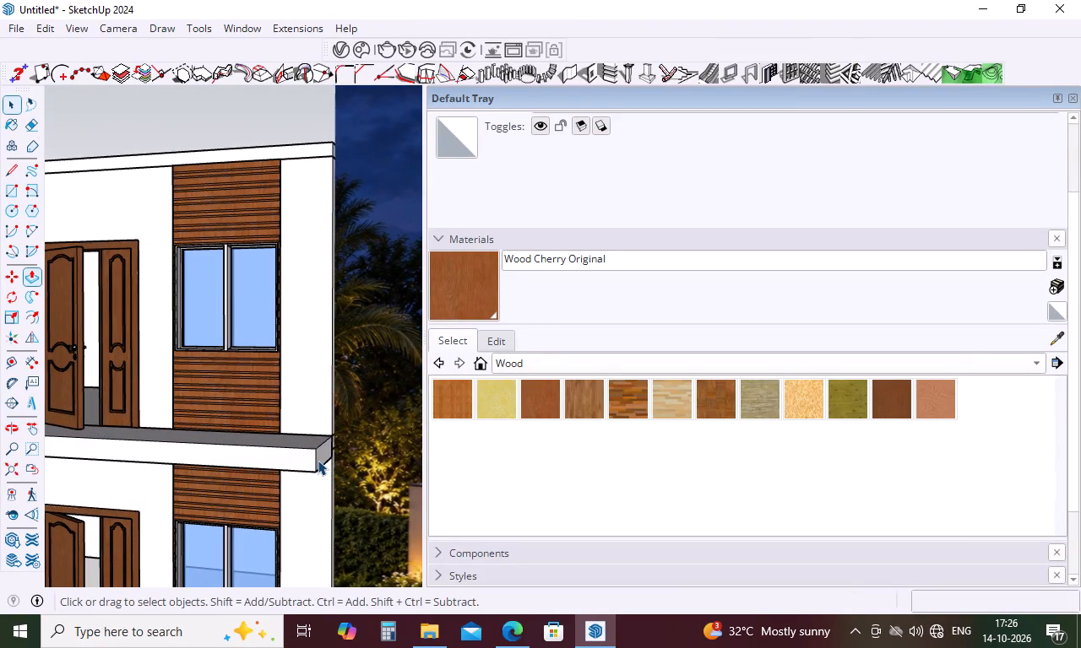
pyautogui.write('t')
pyautogui.click(293, 449)
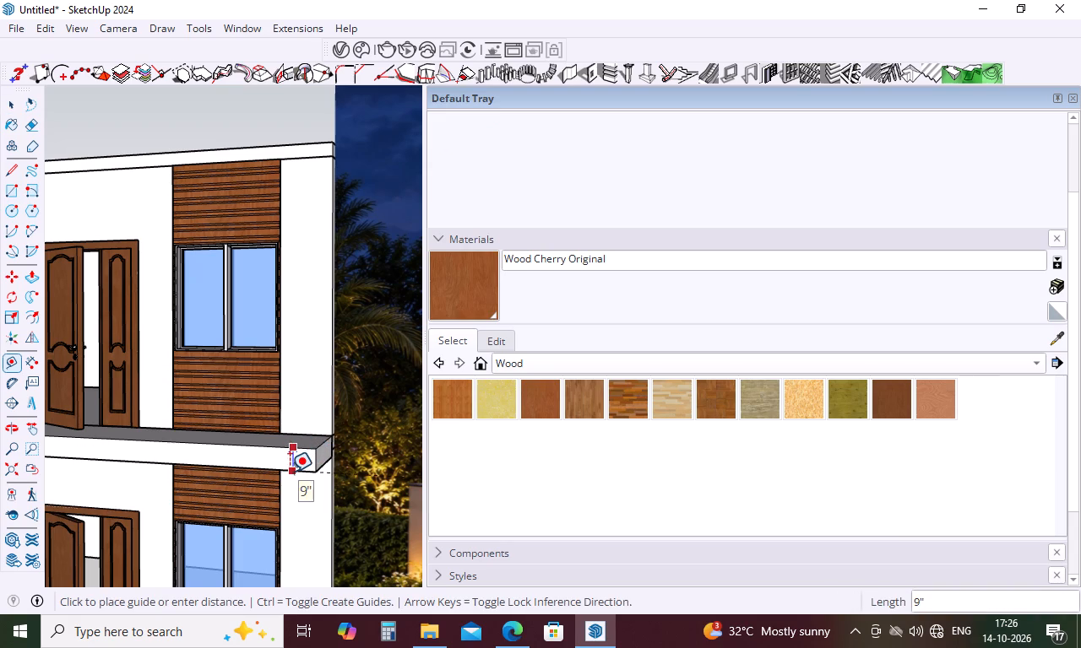
pyautogui.press('space')
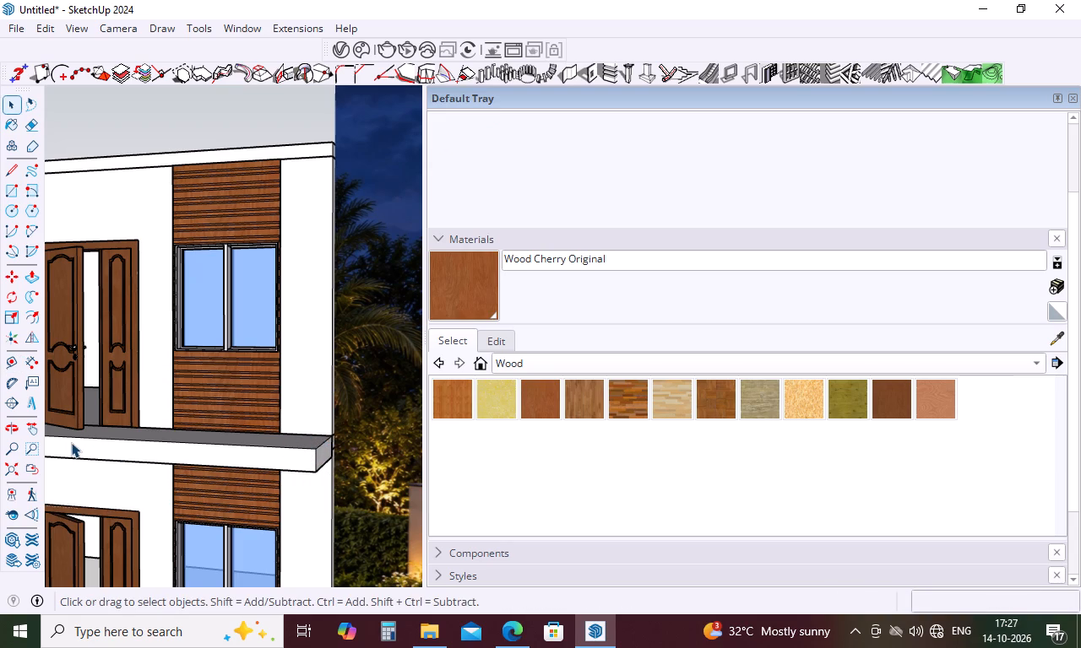
pyautogui.click(33, 370)
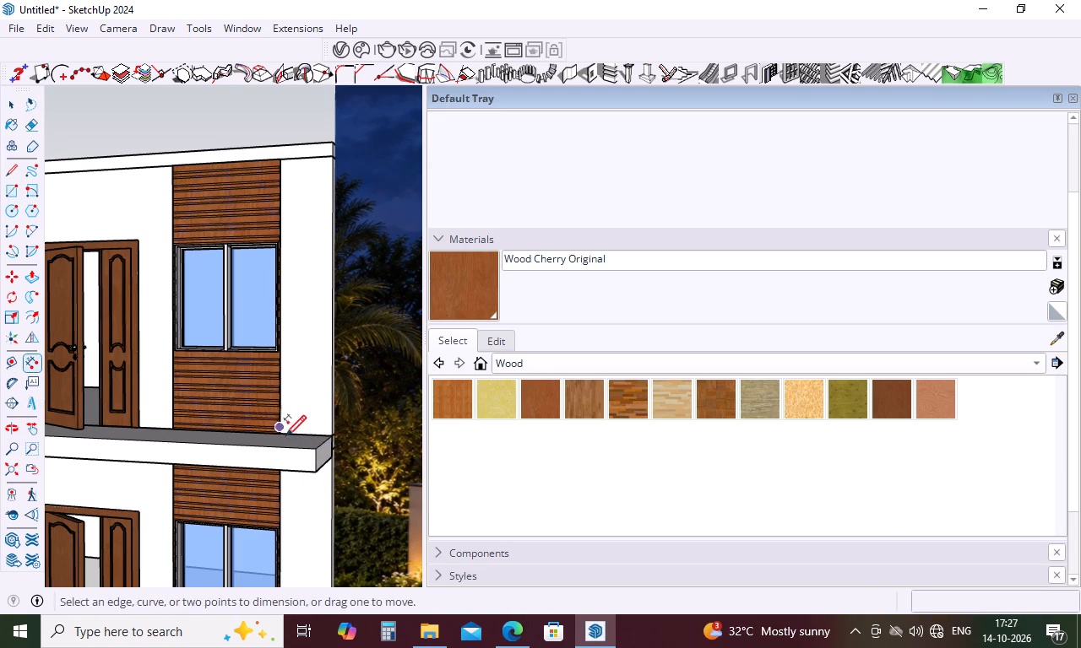
pyautogui.click(320, 469)
pyautogui.click(315, 445)
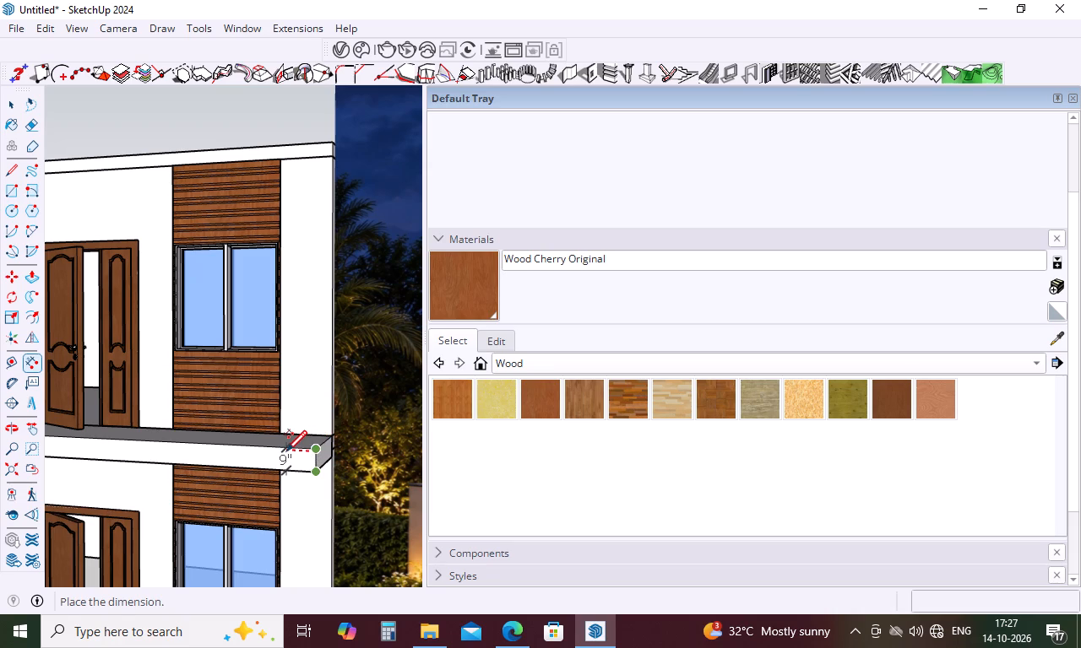
pyautogui.press('space')
# Extrude the balcony slab's underside a further 3" downward.
pyautogui.moveTo(330, 498); pyautogui.dragTo(372, 373, button='middle')
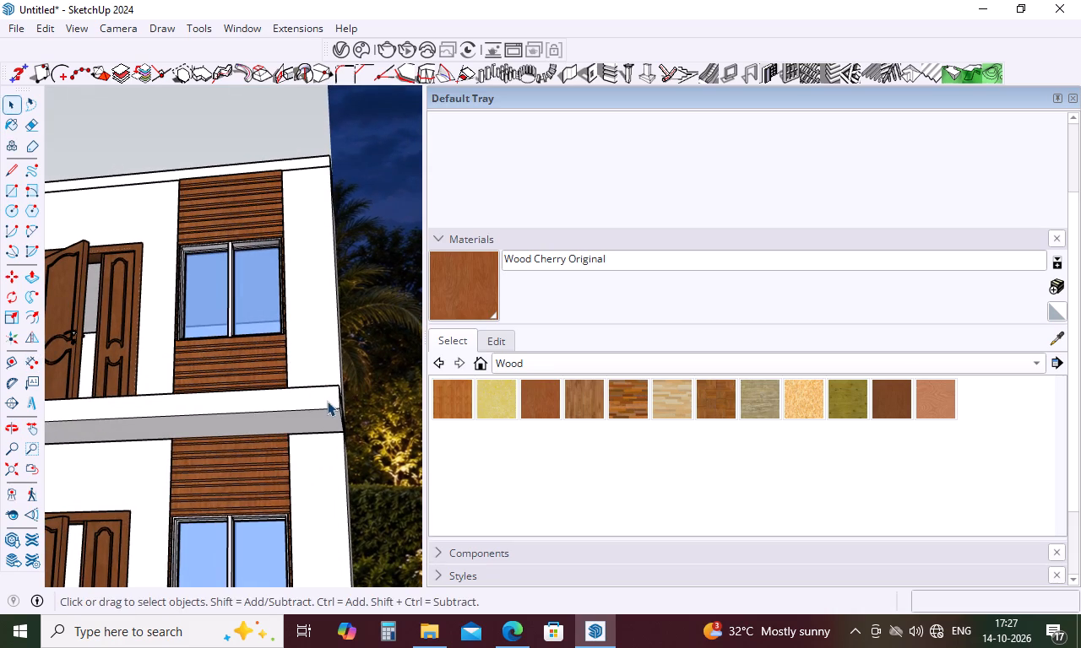
pyautogui.press('p')
pyautogui.click(312, 426)
pyautogui.press('3')
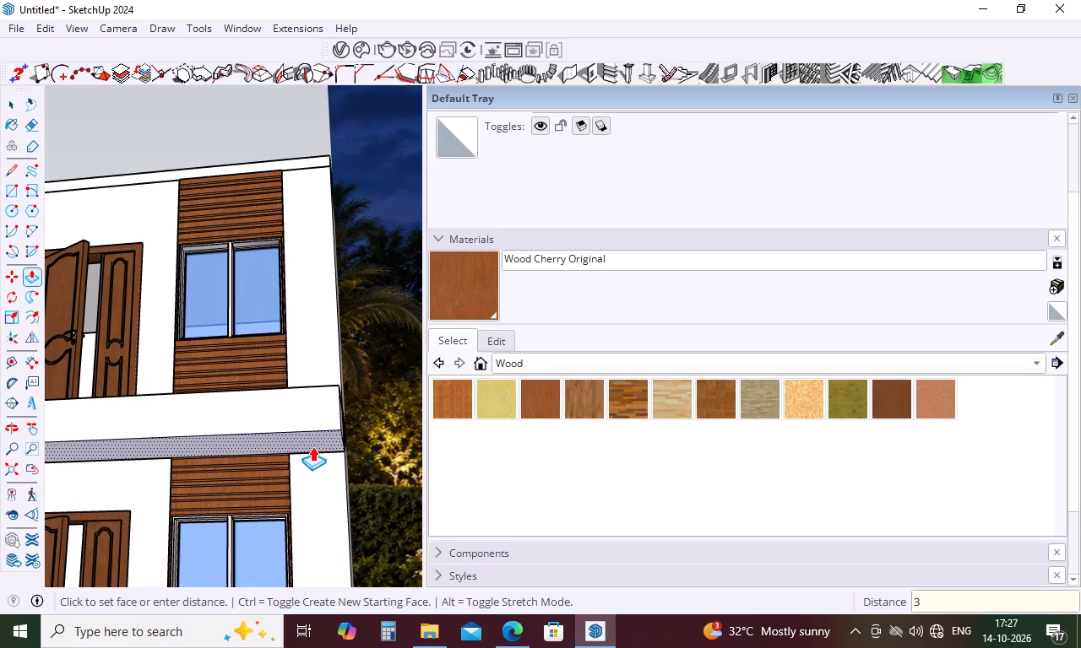
pyautogui.press('Return')
pyautogui.moveTo(383, 381); pyautogui.dragTo(407, 511, button='middle')
pyautogui.press('space')
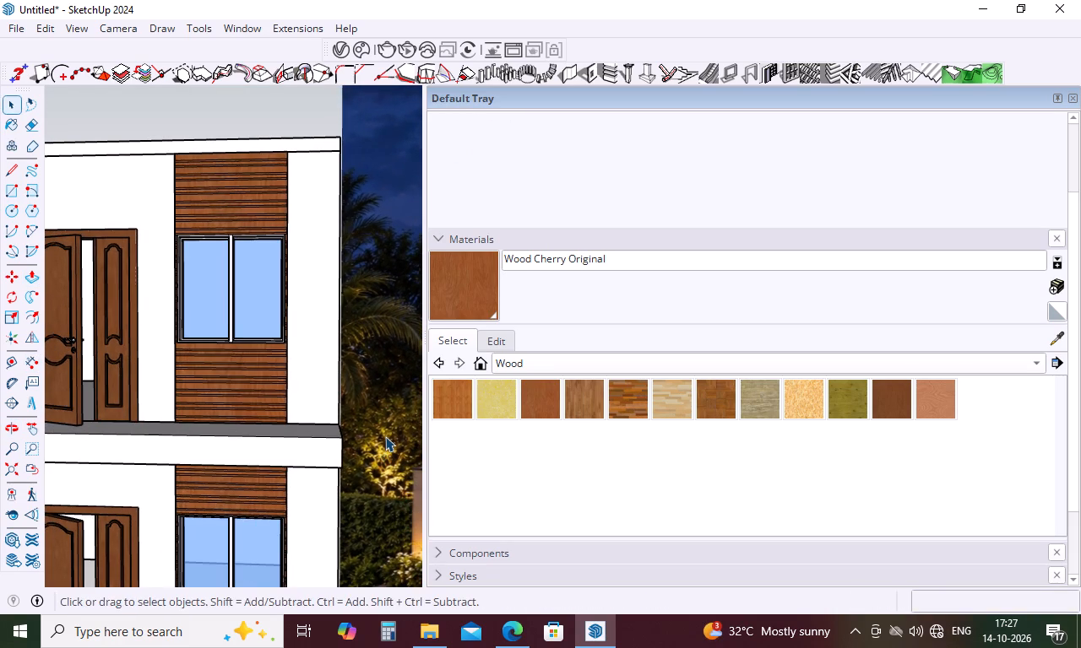
# Place a horizontal guide on the balcony slab's front face, 3" below its top edge.
pyautogui.press('t')
pyautogui.click(315, 440)
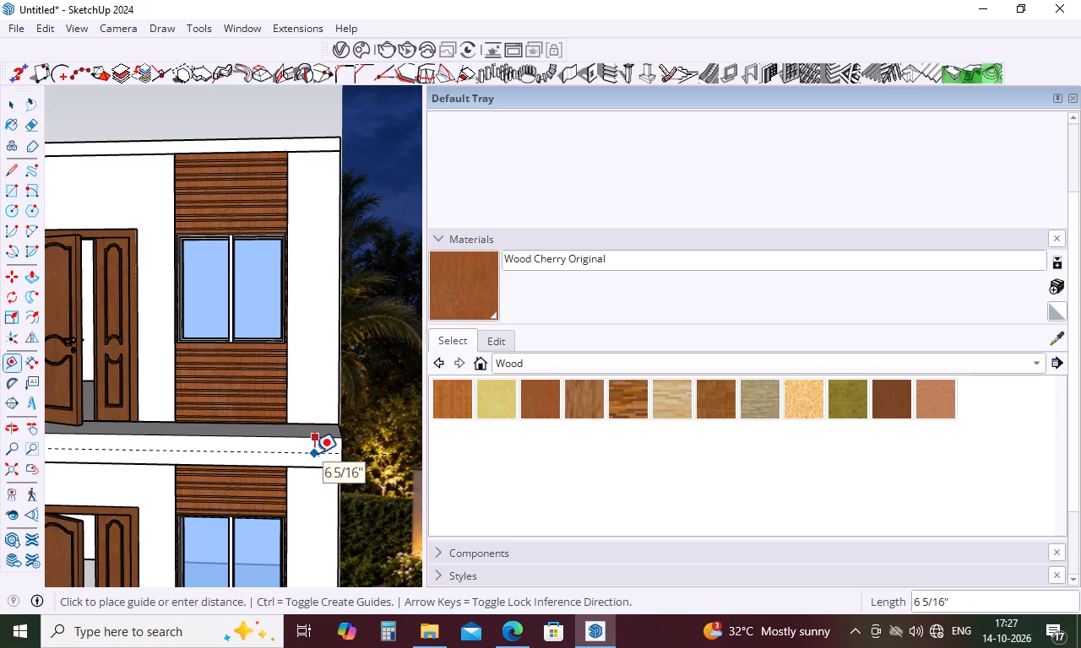
pyautogui.press('3')
pyautogui.press('Return')
# Draw a line along the guide across the slab's whole front face and continue it 3' across the outer end face.
pyautogui.scroll(-8, 358, 455)
pyautogui.scroll(4, 215, 464)
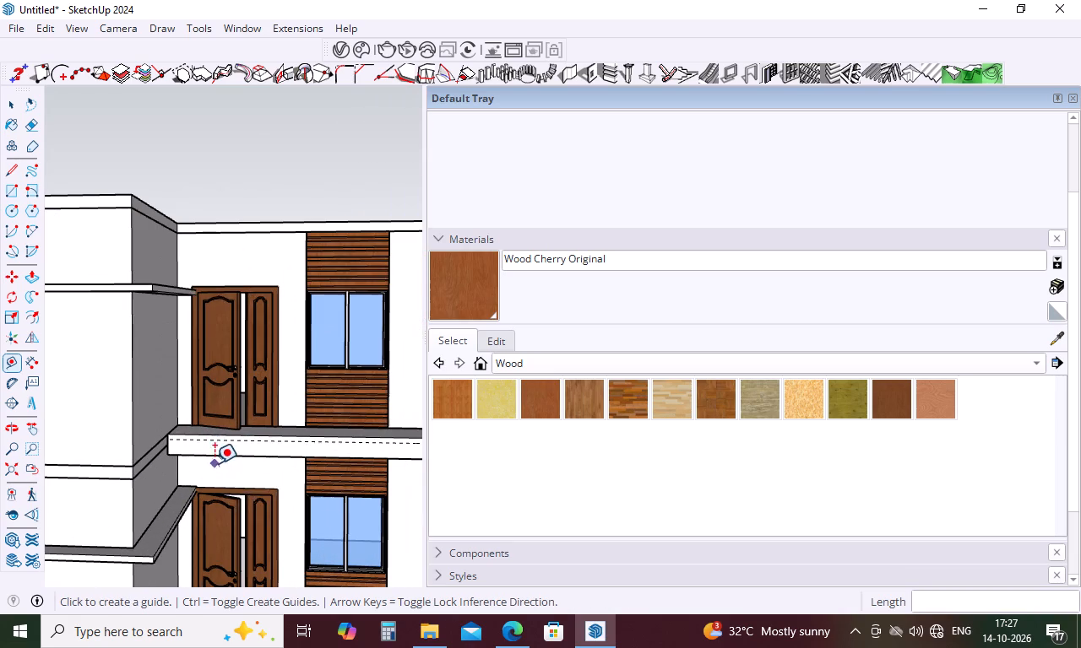
pyautogui.press('l')
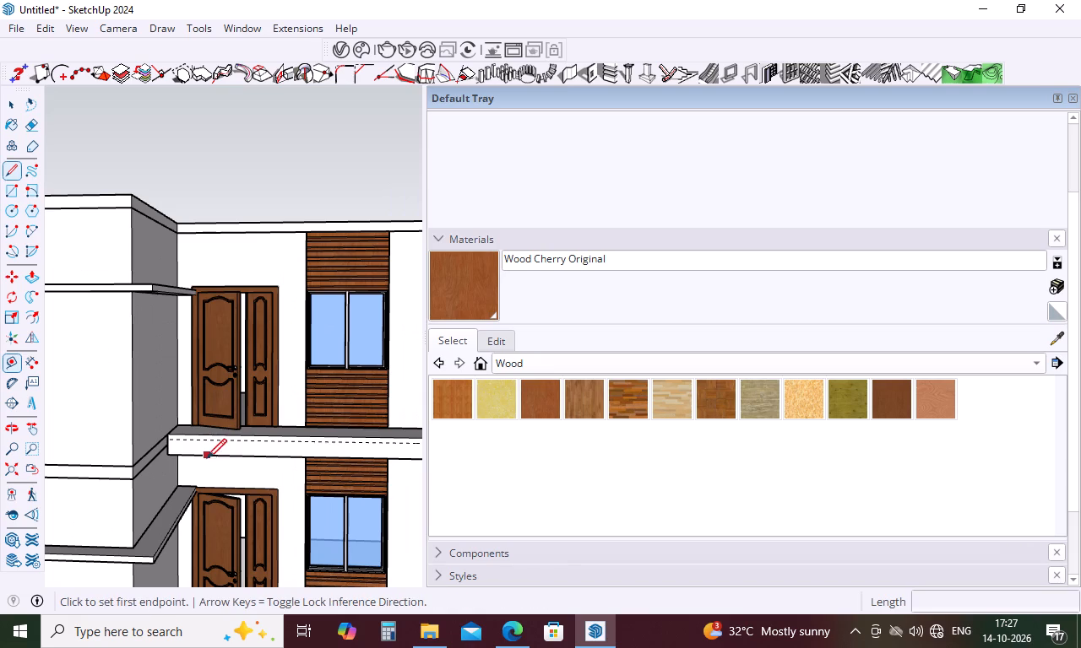
pyautogui.scroll(8, 169, 442)
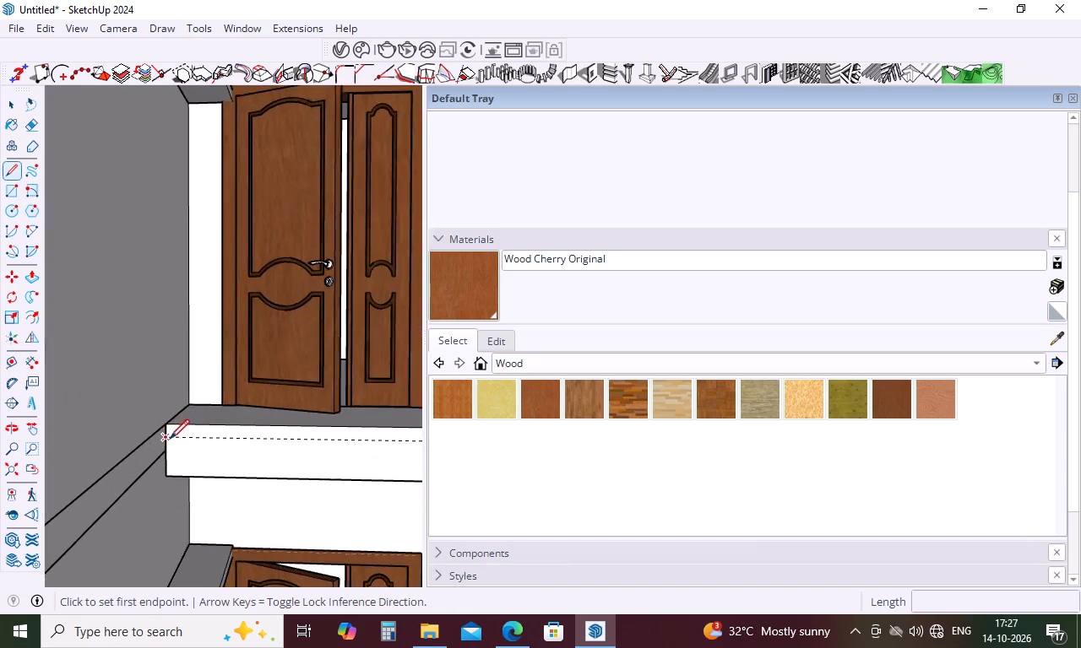
pyautogui.scroll(6, 170, 439)
pyautogui.click(170, 439)
pyautogui.scroll(-11, 170, 439)
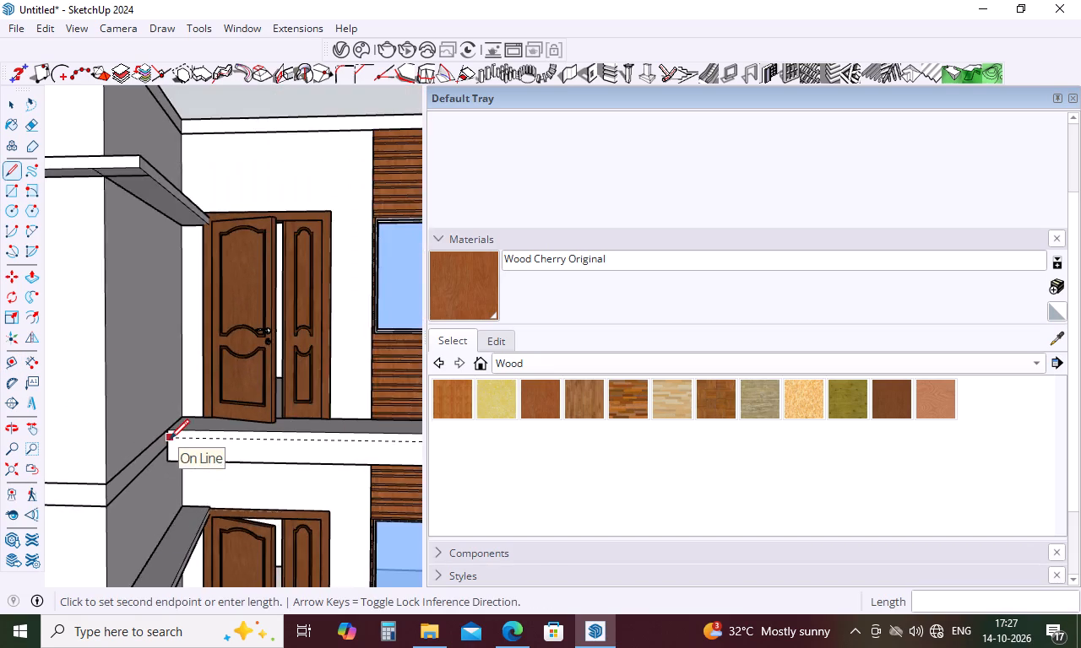
pyautogui.scroll(-18, 170, 439)
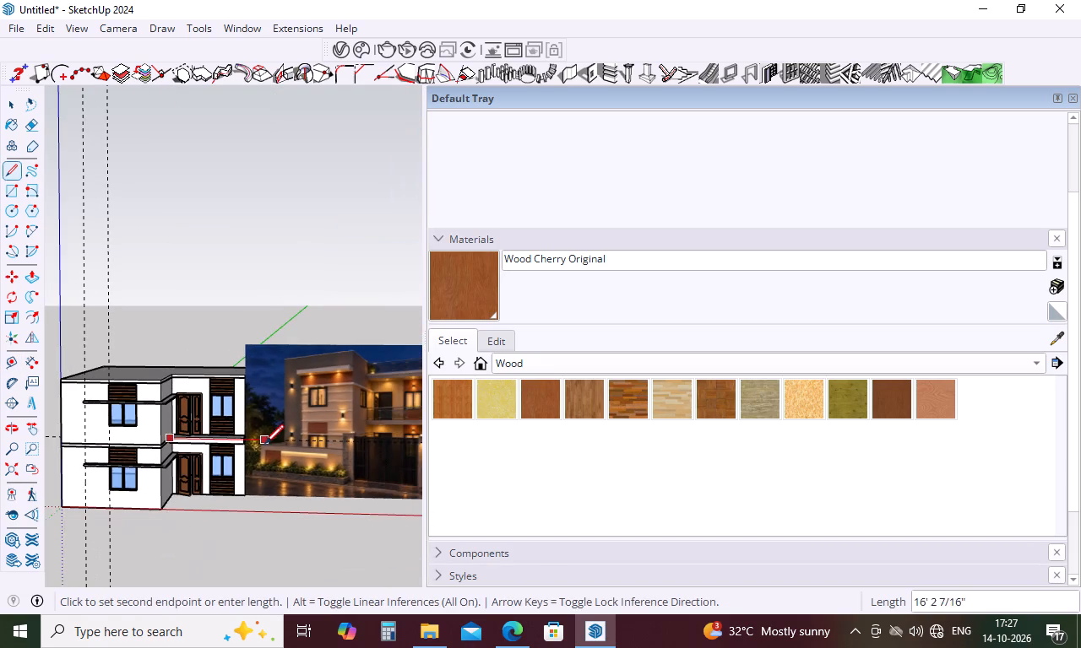
pyautogui.scroll(4, 259, 445)
pyautogui.scroll(19, 236, 448)
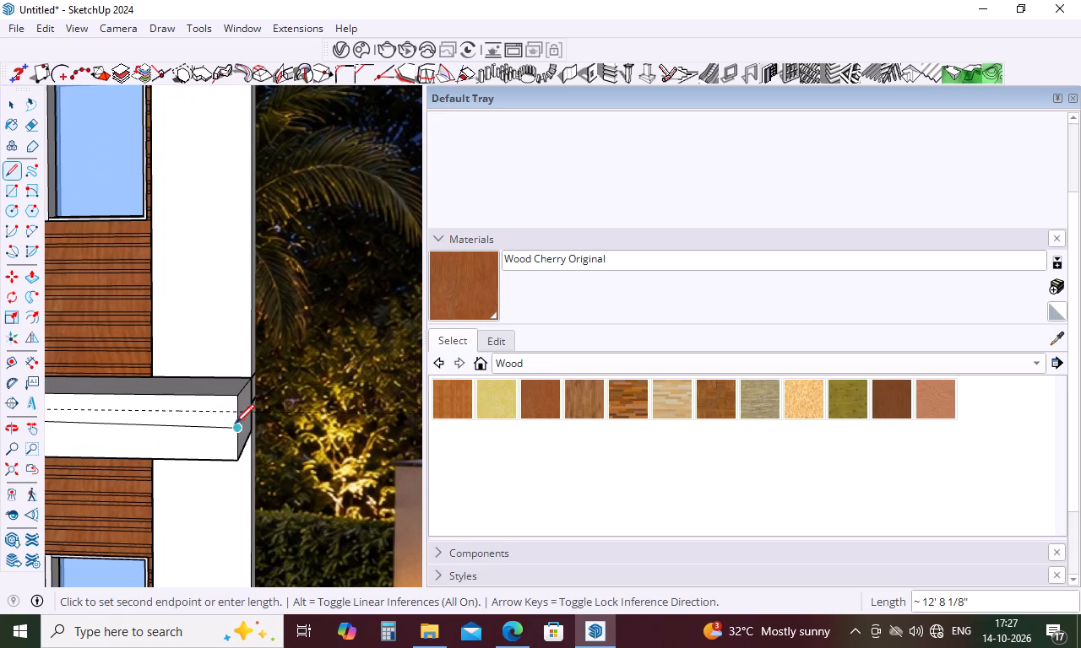
pyautogui.click(238, 416)
pyautogui.moveTo(259, 409); pyautogui.dragTo(106, 469, button='middle')
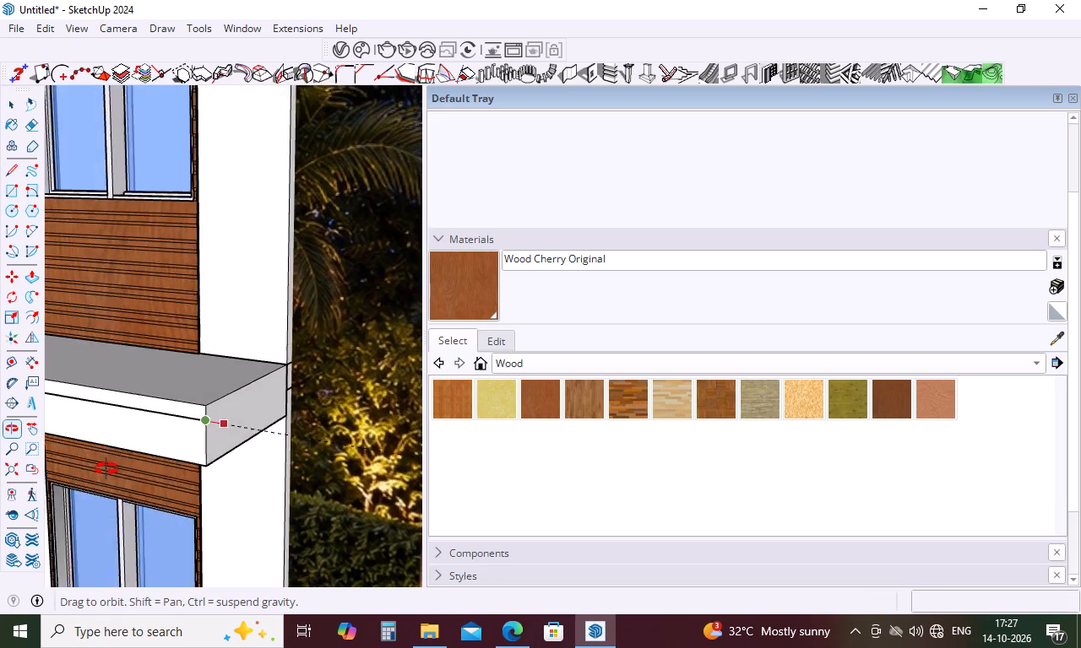
pyautogui.moveTo(106, 469); pyautogui.dragTo(79, 479, button='middle')
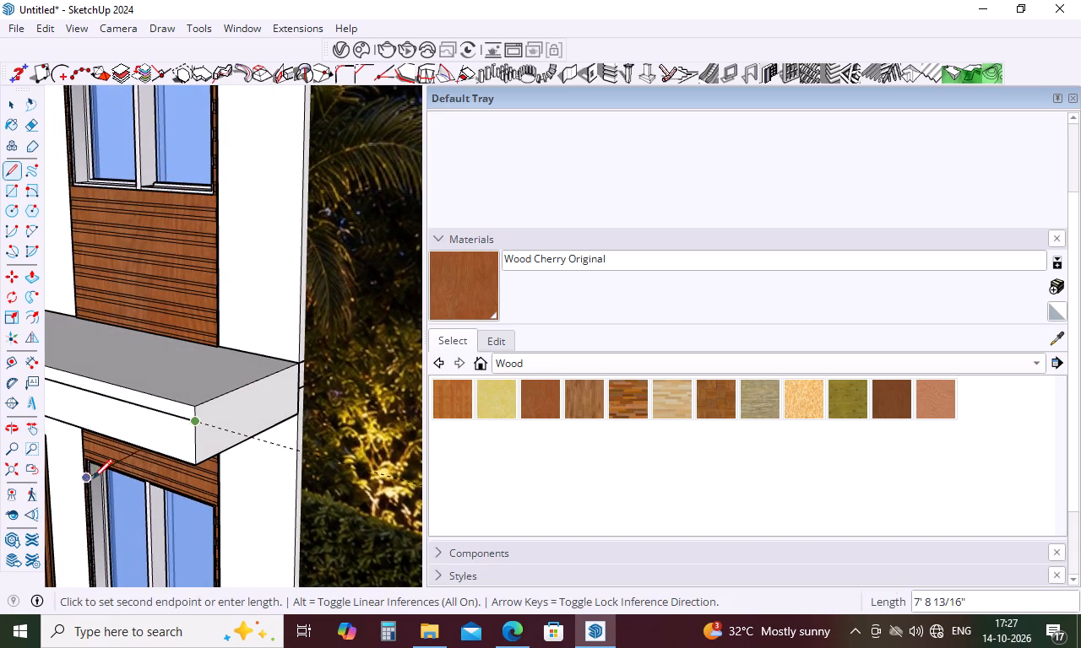
pyautogui.click(303, 382)
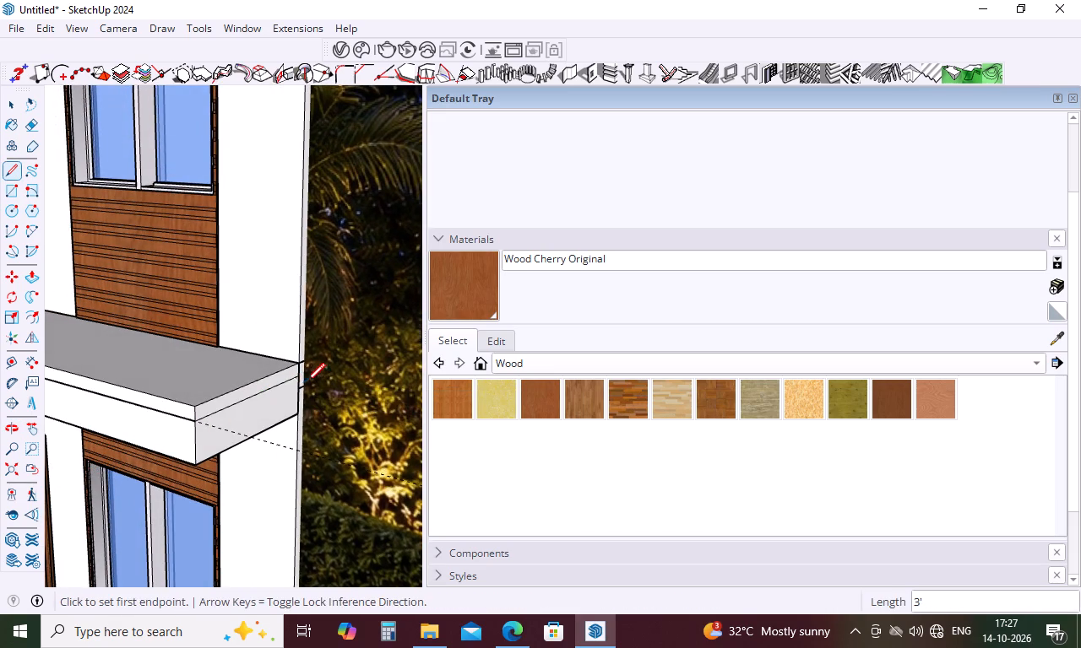
pyautogui.press('space')
# Examine the first-floor balcony's slab edge in the reference photo and compare it with the modelled slab.
pyautogui.press('p')
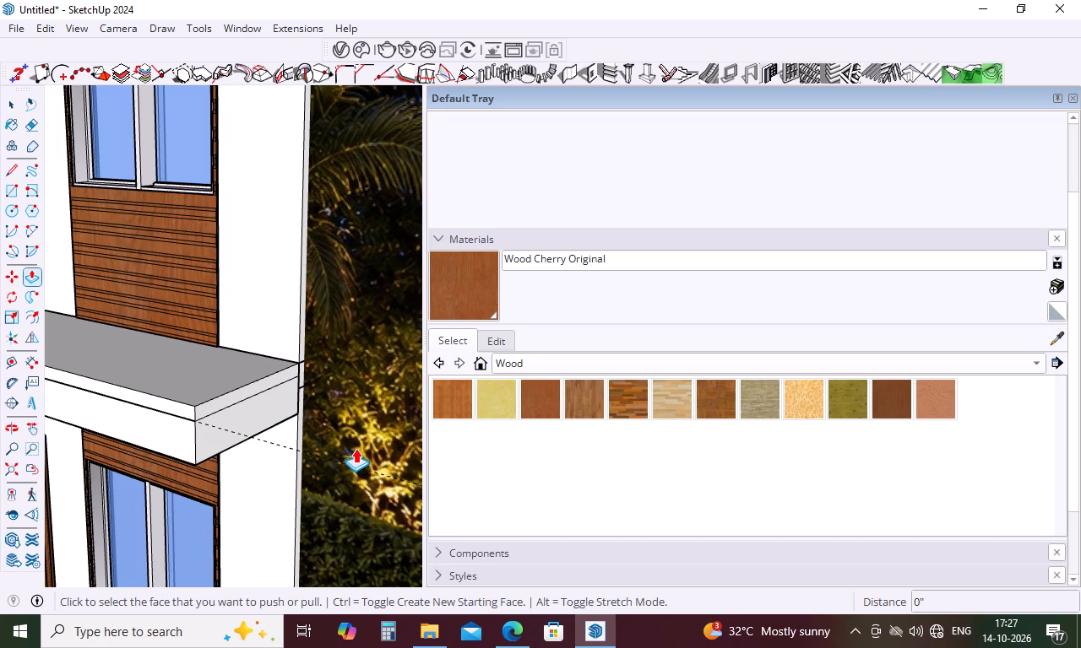
pyautogui.scroll(-19, 321, 400)
pyautogui.scroll(-7, 323, 399)
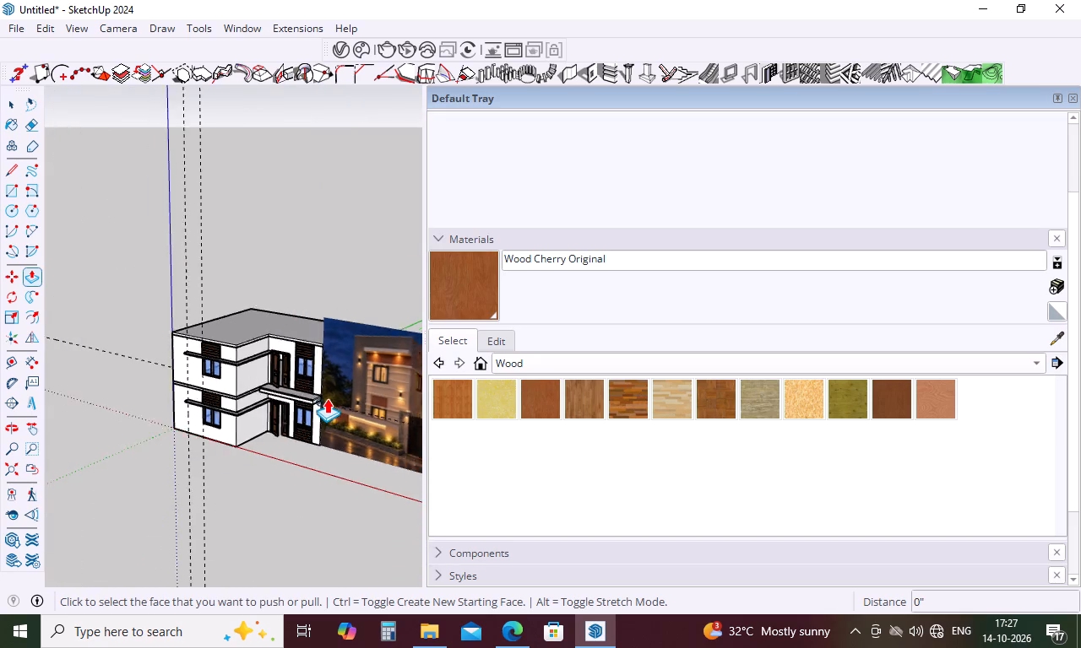
pyautogui.scroll(-8, 327, 398)
pyautogui.scroll(17, 363, 408)
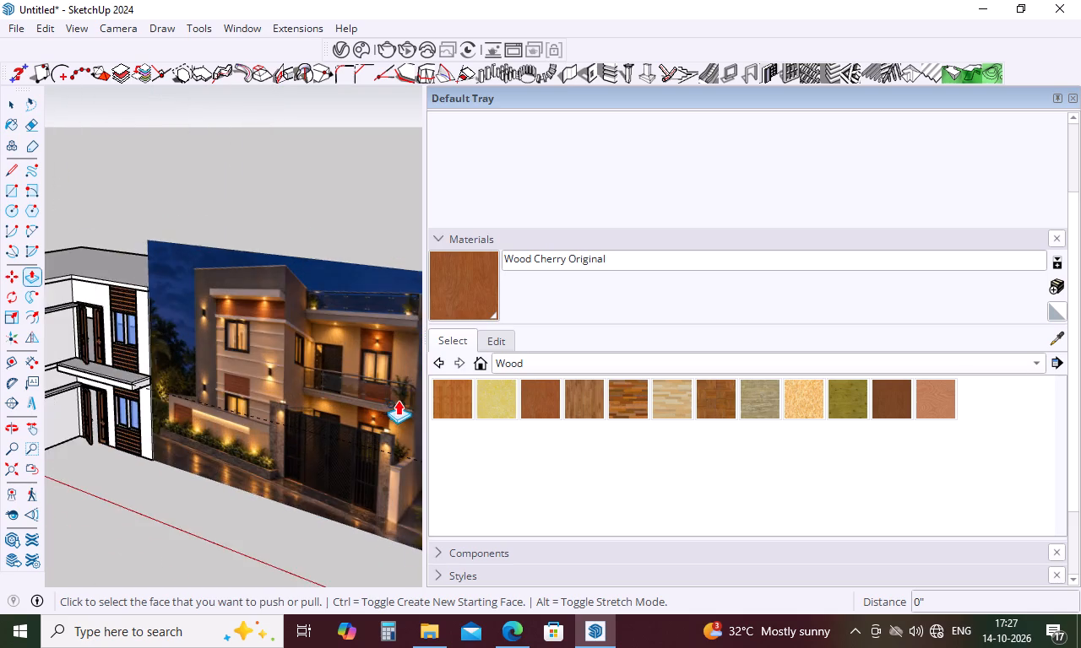
pyautogui.scroll(12, 398, 400)
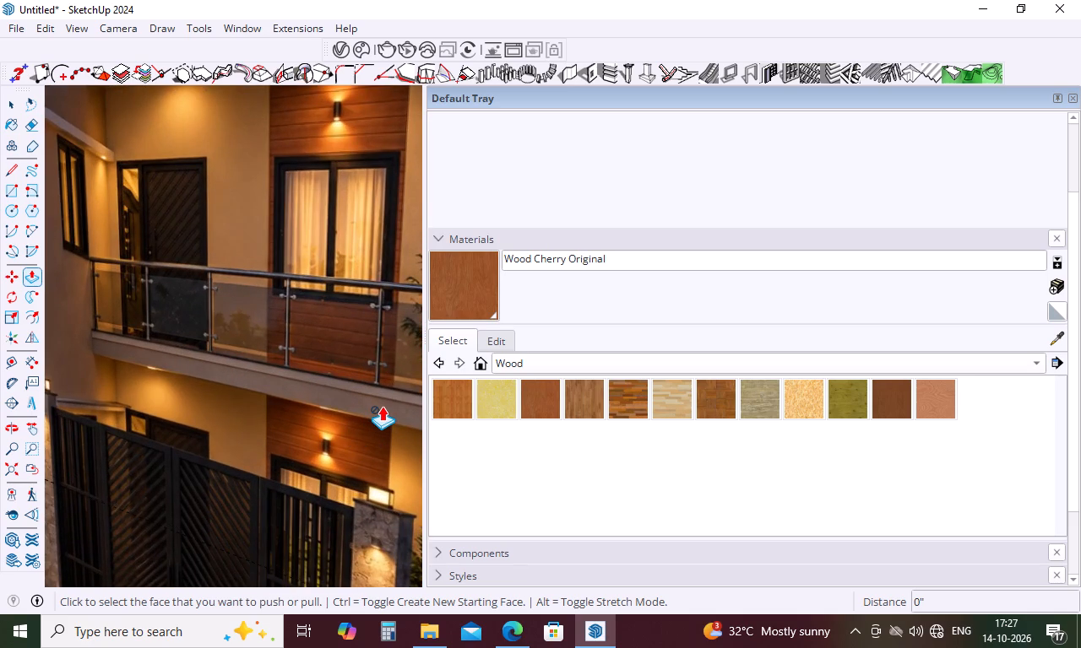
pyautogui.scroll(-18, 382, 406)
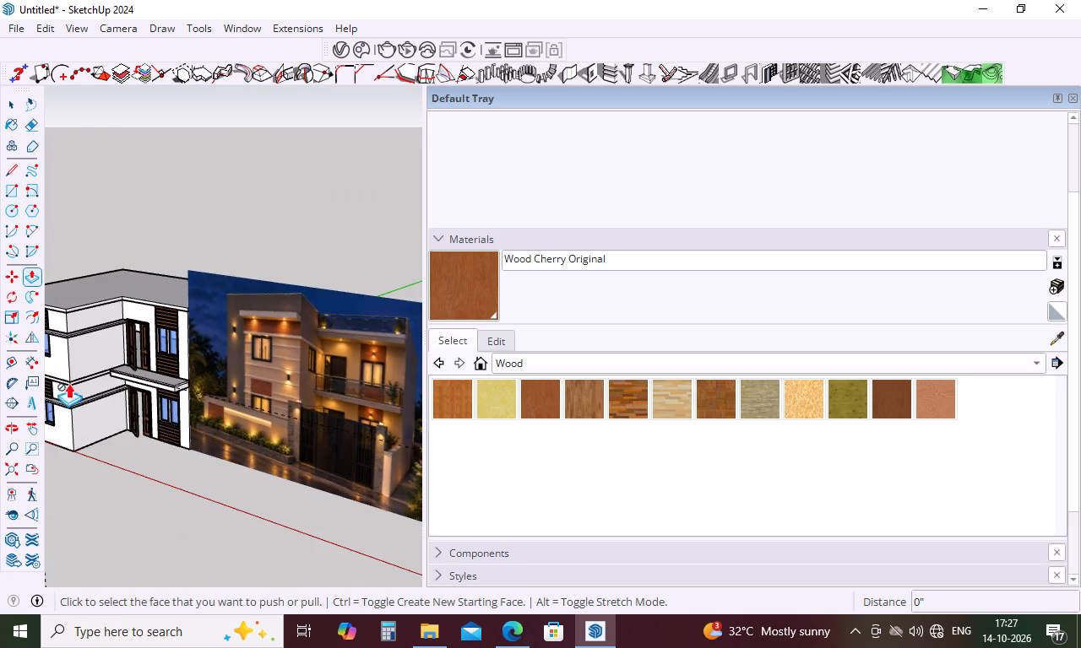
pyautogui.scroll(18, 68, 374)
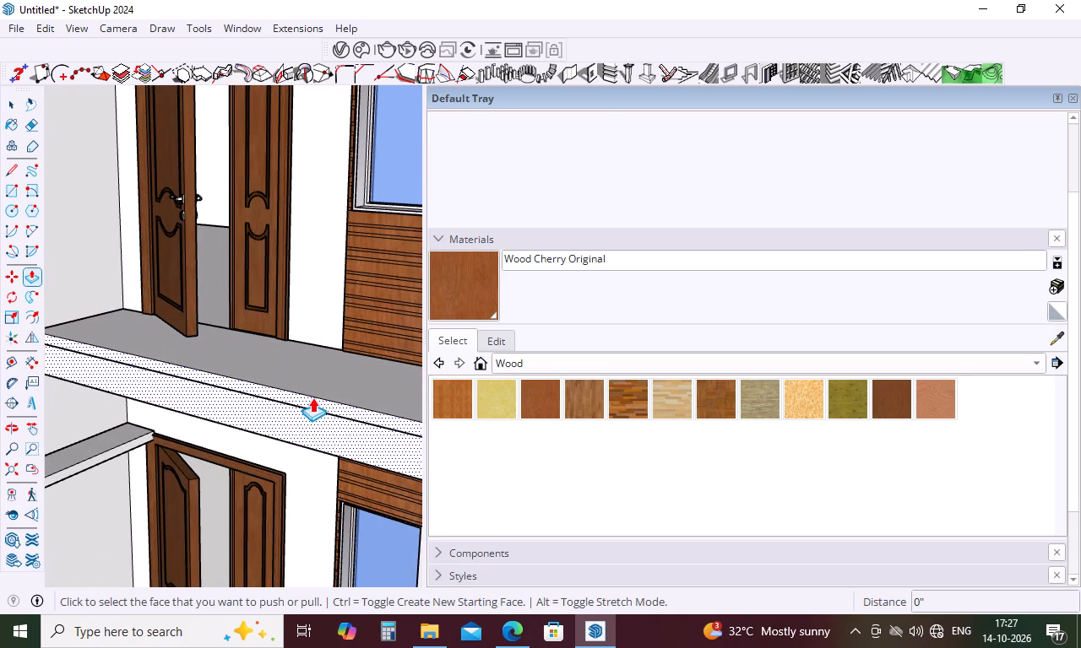
# Select the balcony slab's front face and connected geometry to check whether the line divides the face.
pyautogui.press('space')
pyautogui.click(312, 401)
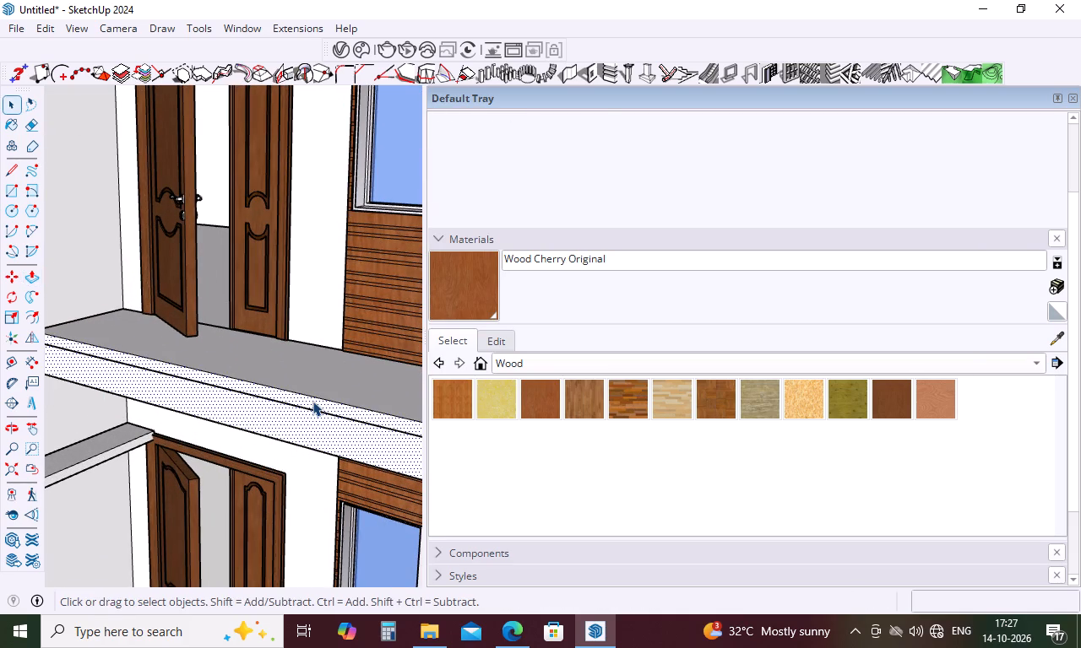
pyautogui.click(312, 401)
pyautogui.tripleClick(316, 423)
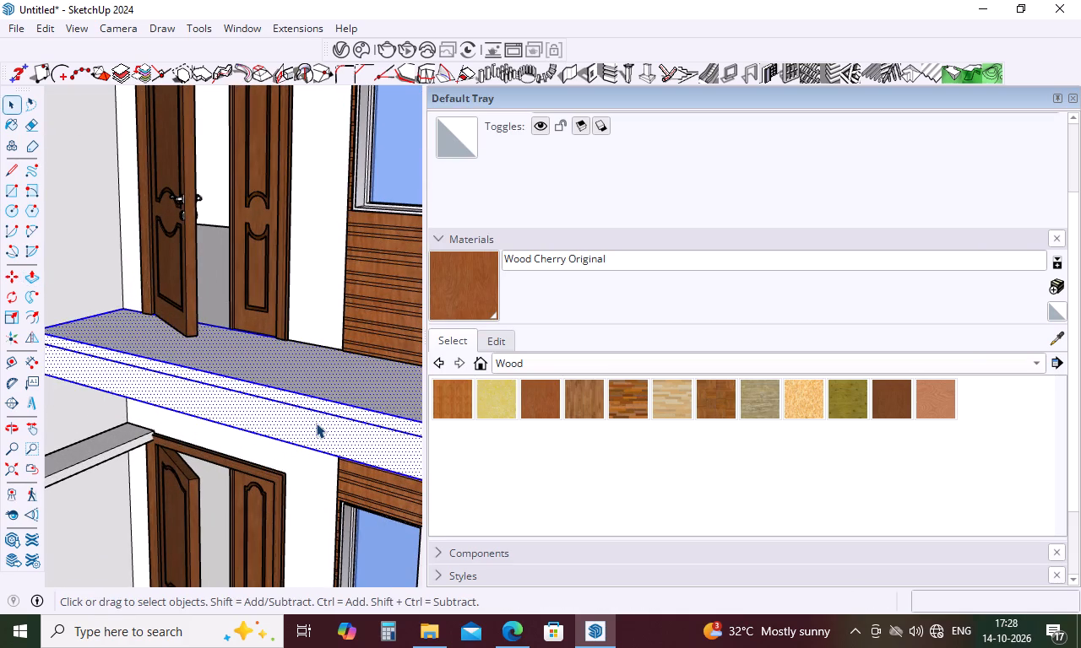
pyautogui.click(316, 423)
pyautogui.scroll(-14, 318, 418)
pyautogui.click(265, 516)
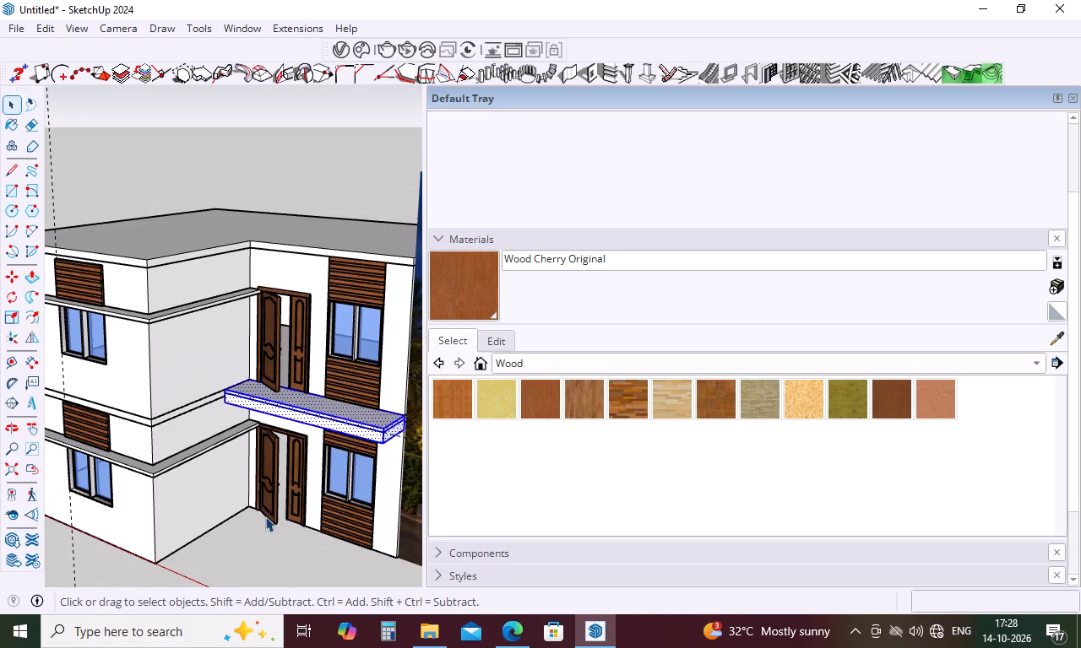
# Delete the lines drawn across the balcony slab's front face and outer end face.
pyautogui.scroll(16, 383, 431)
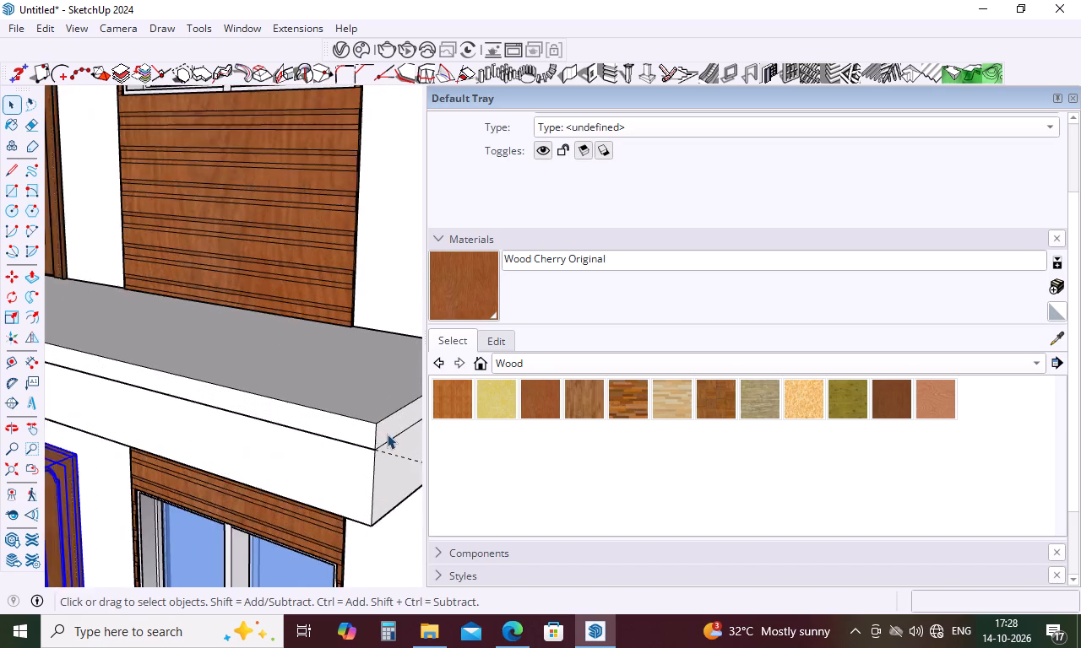
pyautogui.scroll(5, 387, 434)
pyautogui.moveTo(385, 434); pyautogui.dragTo(389, 540, button='middle')
pyautogui.scroll(14, 383, 551)
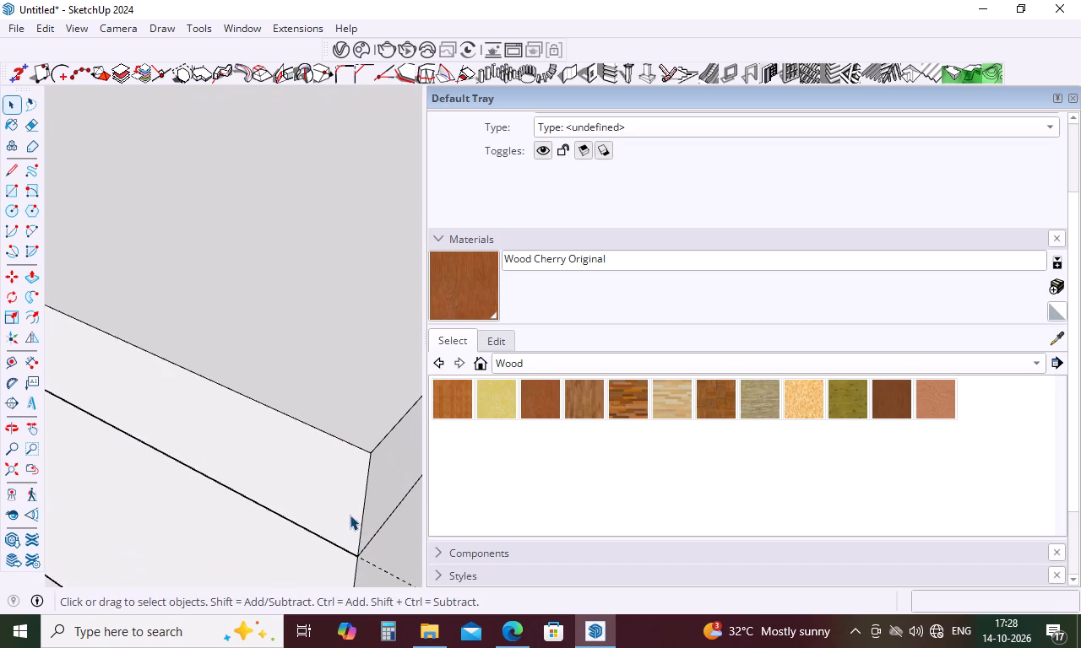
pyautogui.click(350, 515)
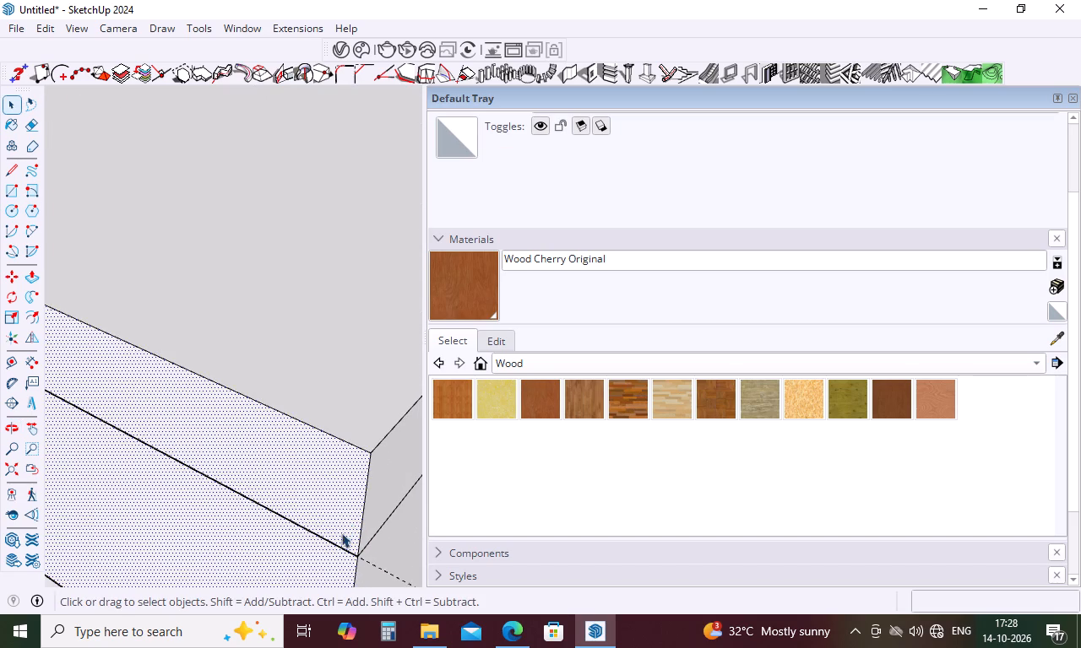
pyautogui.click(339, 546)
pyautogui.press('Delete')
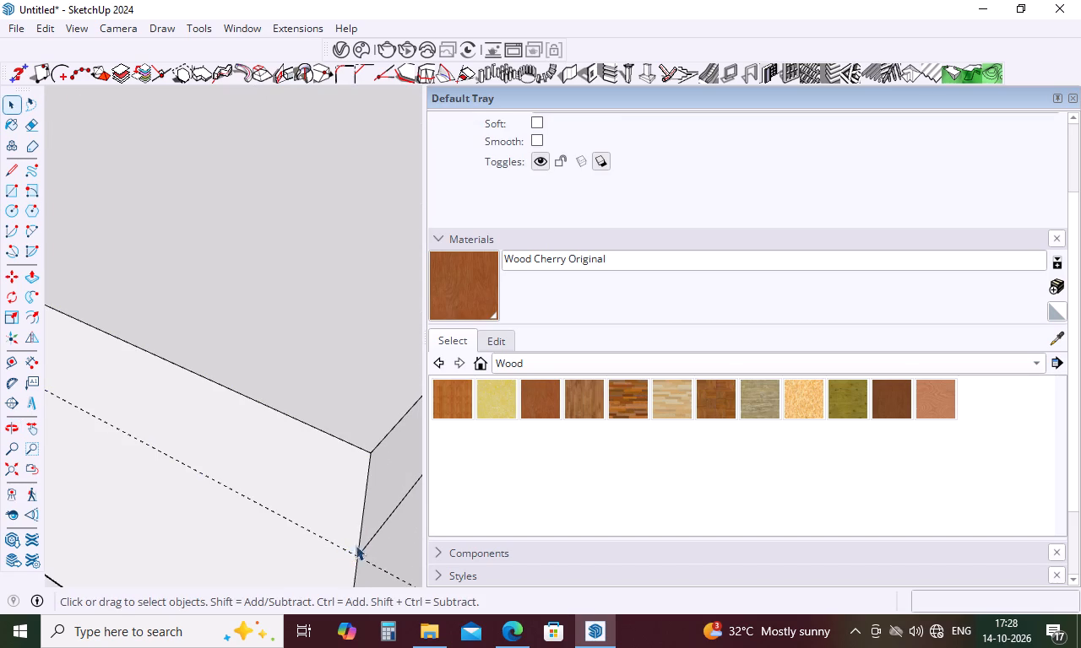
pyautogui.click(372, 537)
pyautogui.press('Delete')
# Redraw the 12' 9" line along the guide across the balcony slab's front face, from the outer corner to the side wall.
pyautogui.scroll(-10, 392, 505)
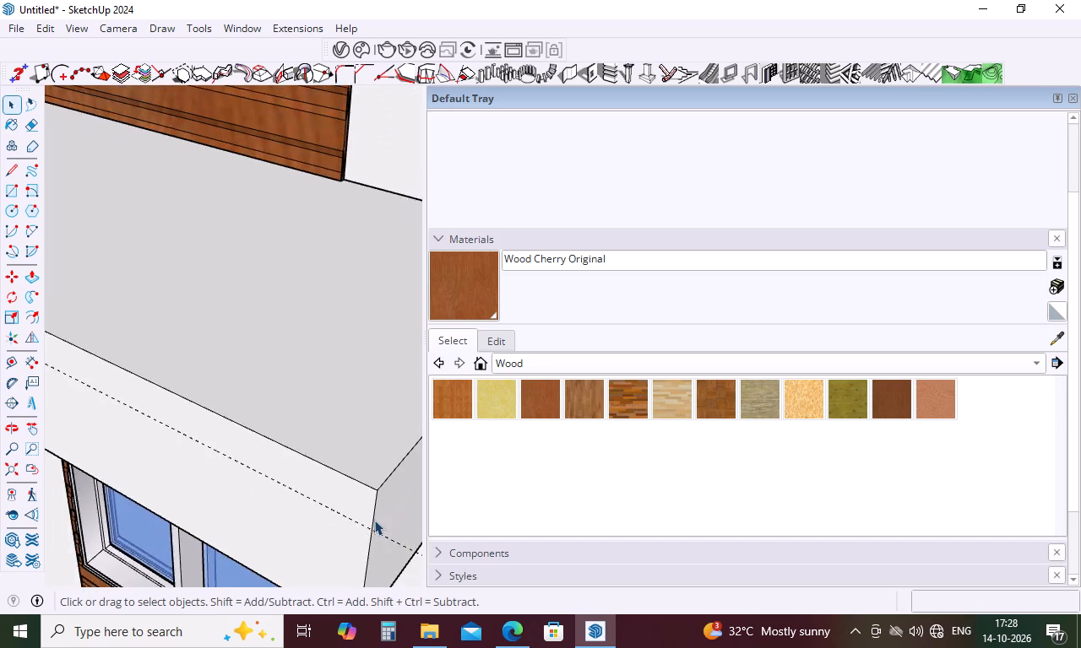
pyautogui.scroll(-5, 372, 525)
pyautogui.press('l')
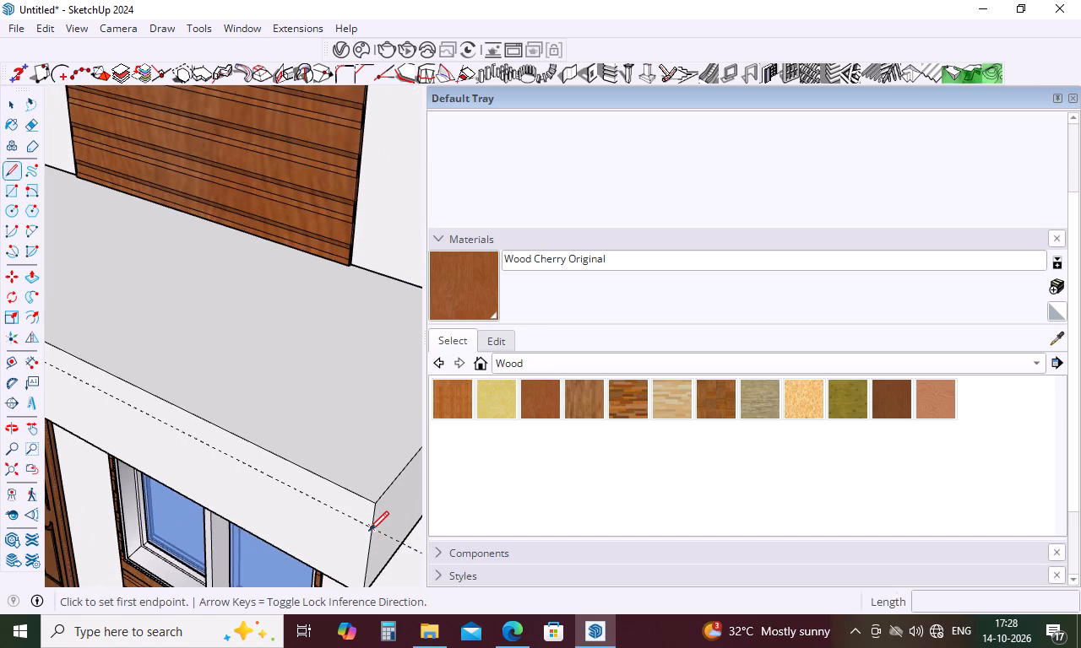
pyautogui.click(369, 531)
pyautogui.scroll(-10, 370, 526)
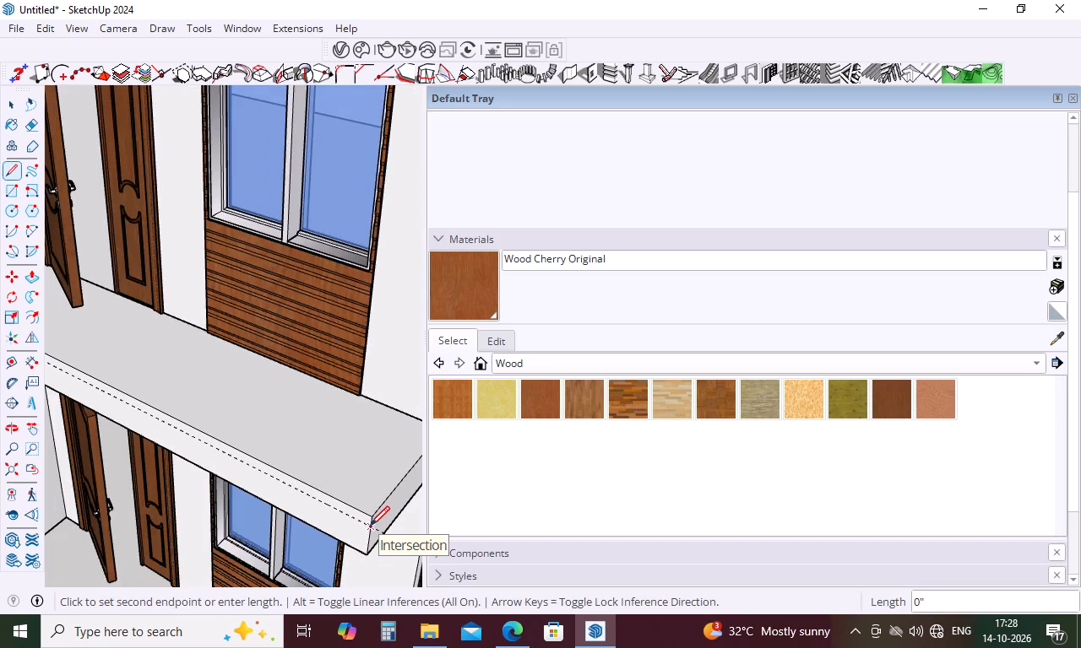
pyautogui.scroll(-15, 370, 528)
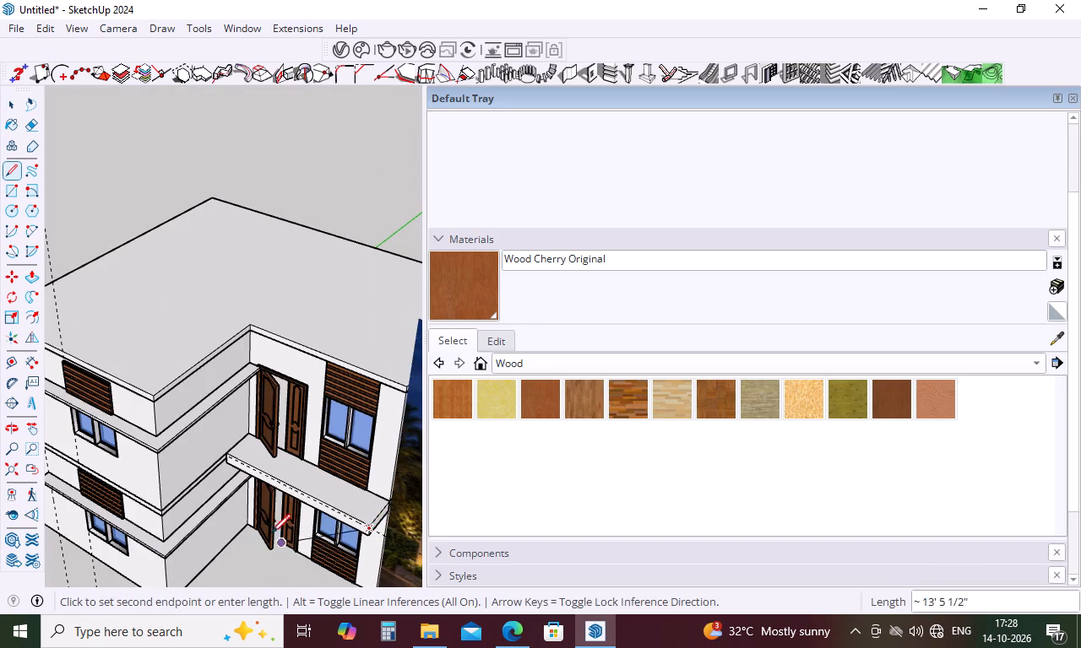
pyautogui.scroll(20, 233, 464)
pyautogui.scroll(2, 233, 464)
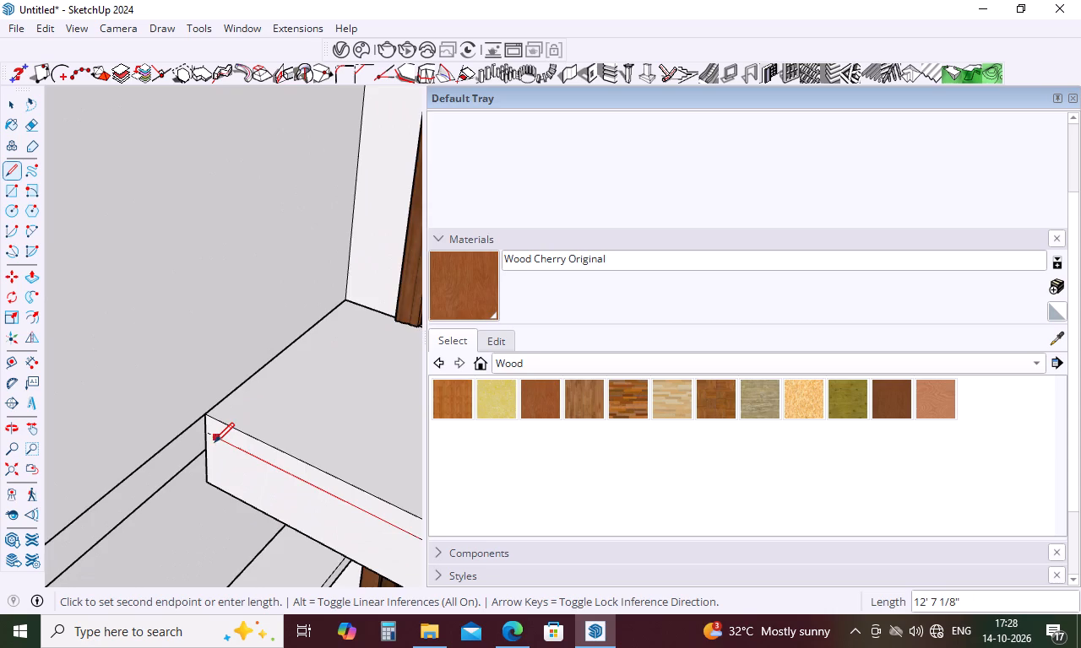
pyautogui.scroll(7, 215, 442)
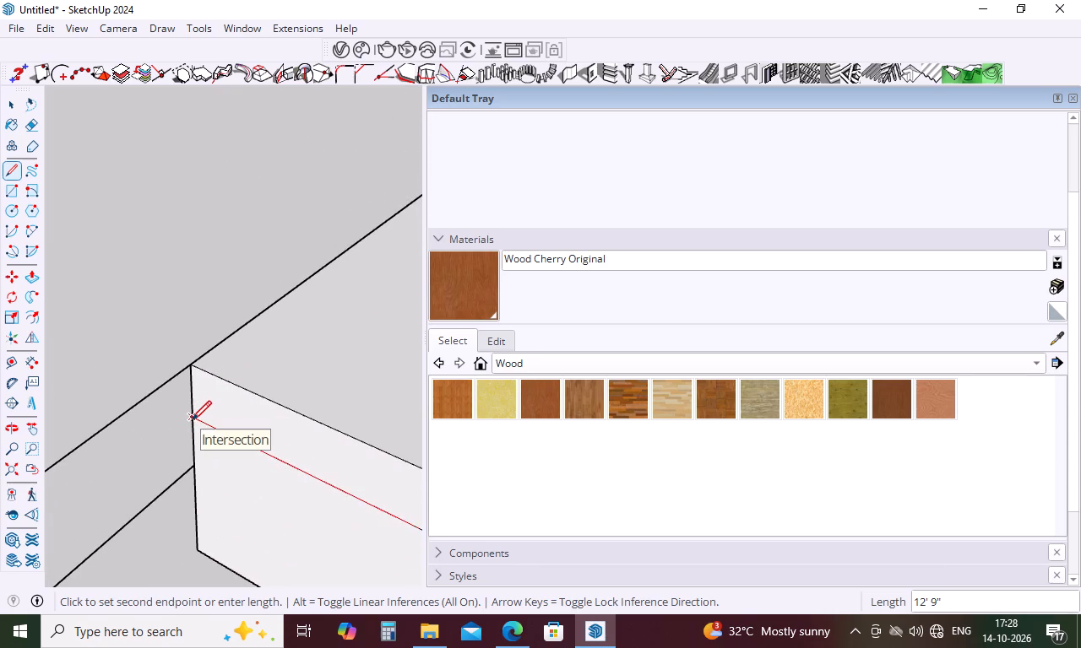
pyautogui.click(192, 420)
# Select the slab front's top band and lower part in turn to check that they are separate faces.
pyautogui.press('space')
pyautogui.click(269, 430)
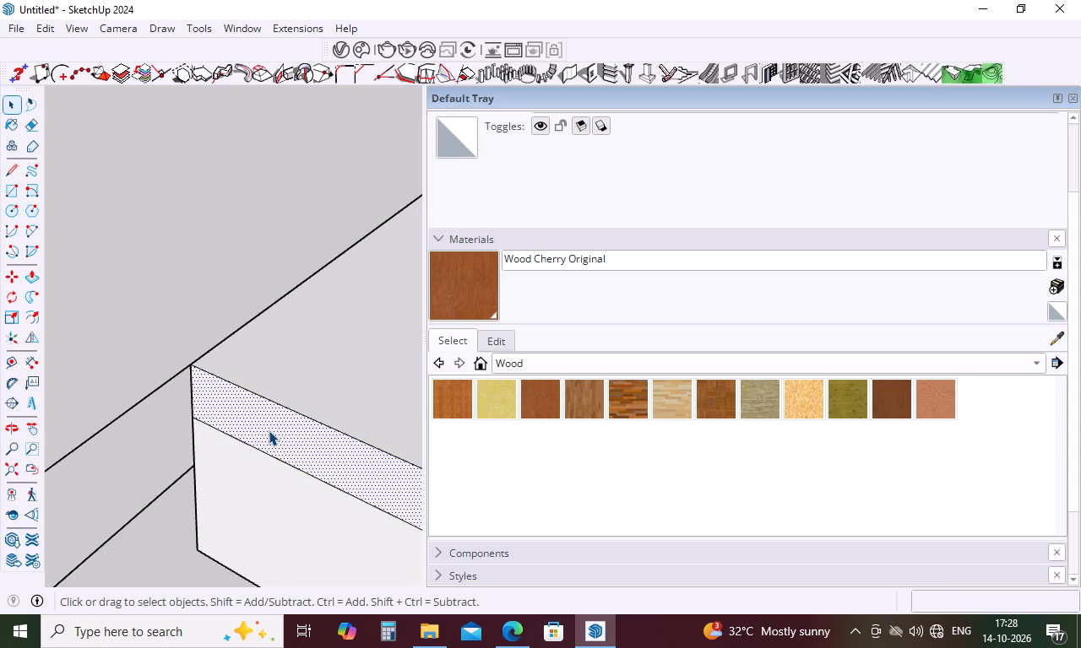
pyautogui.scroll(-10, 269, 430)
pyautogui.scroll(1, 232, 451)
pyautogui.scroll(-10, 227, 455)
pyautogui.press('space')
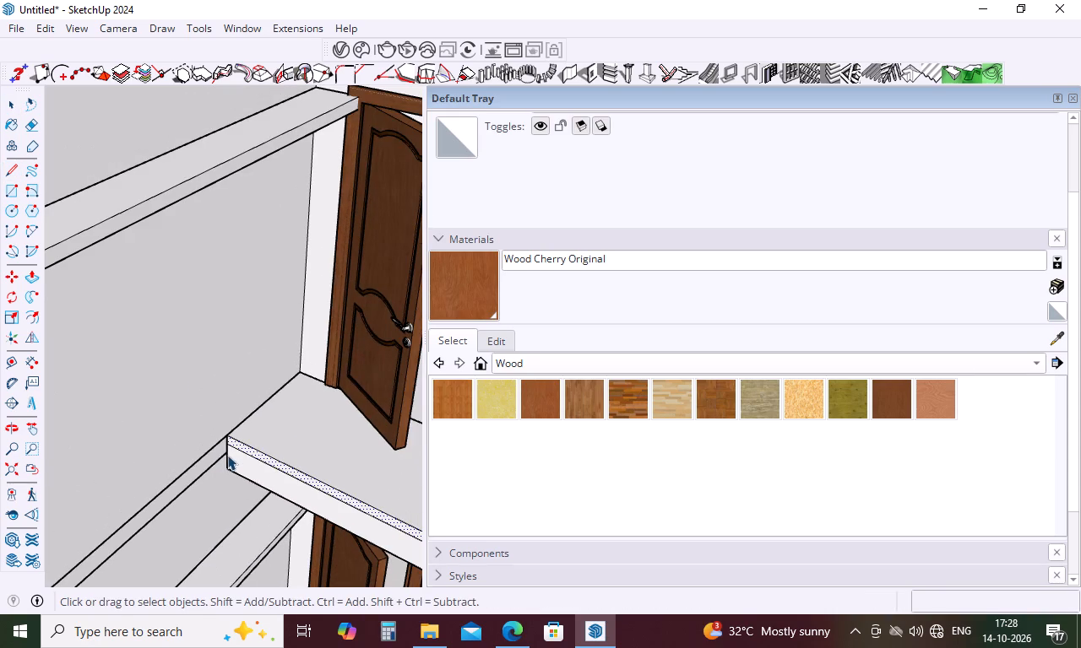
pyautogui.click(242, 467)
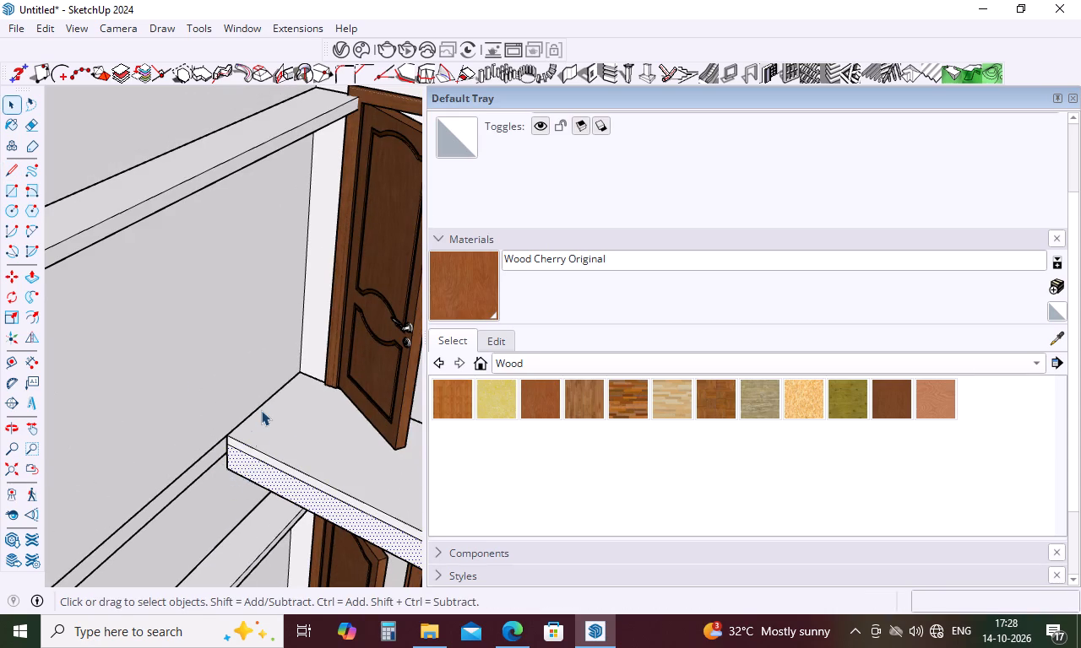
pyautogui.scroll(-15, 261, 410)
pyautogui.click(339, 190)
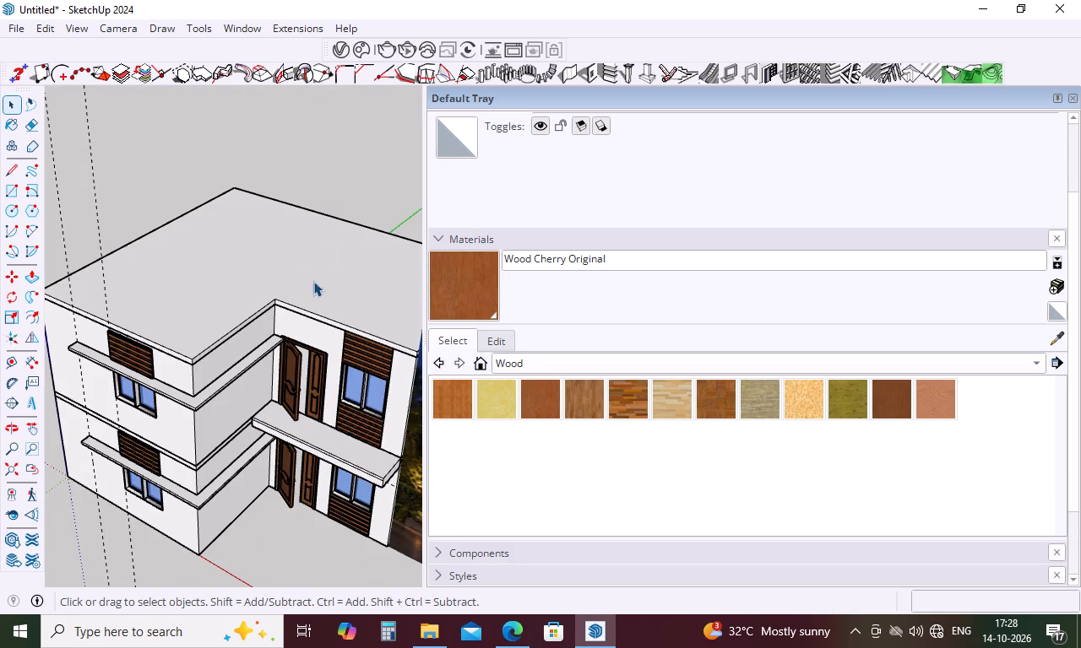
# Draw a line across the slab's outer end face from the front line's endpoint to the wall, parallel to the top edge.
pyautogui.moveTo(310, 448); pyautogui.dragTo(167, 310, button='middle')
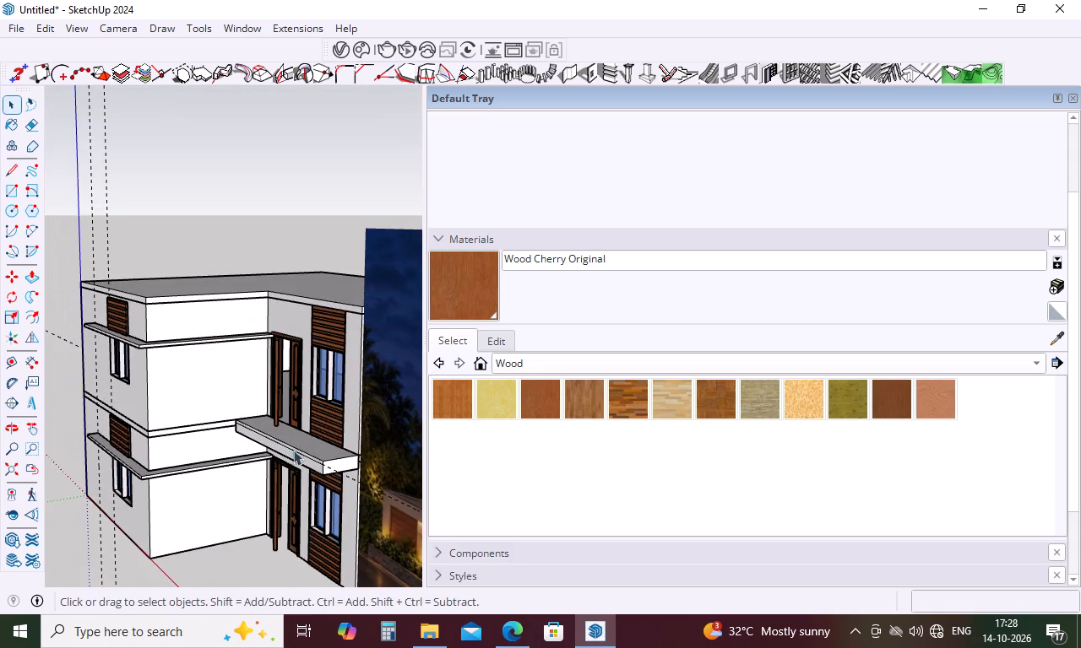
pyautogui.scroll(14, 376, 476)
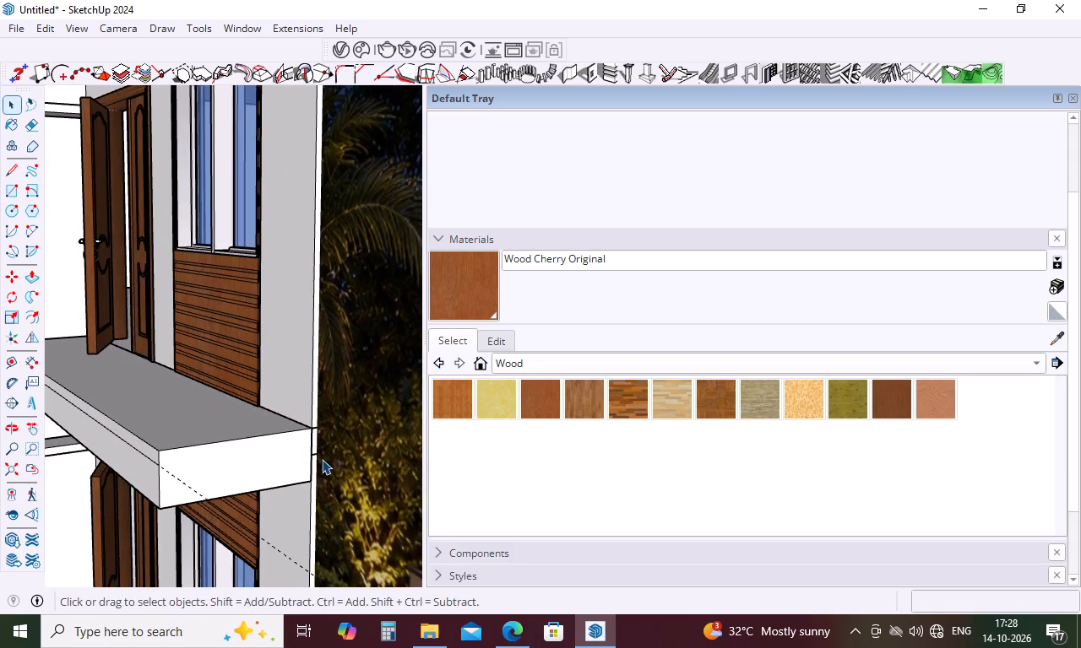
pyautogui.scroll(3, 318, 456)
pyautogui.press('l')
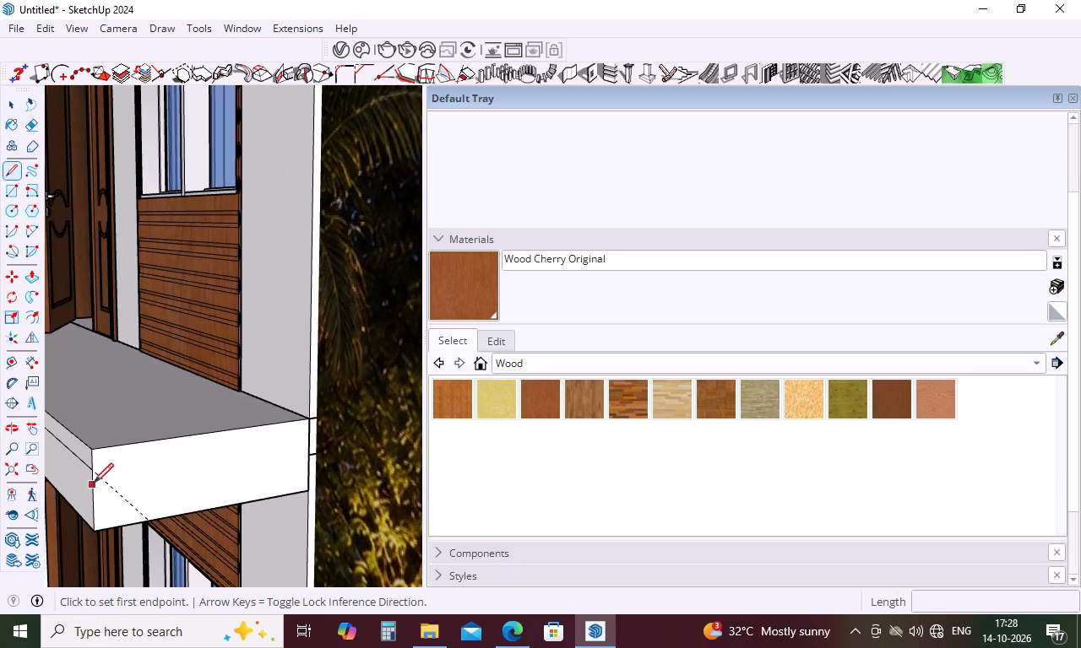
pyautogui.click(91, 473)
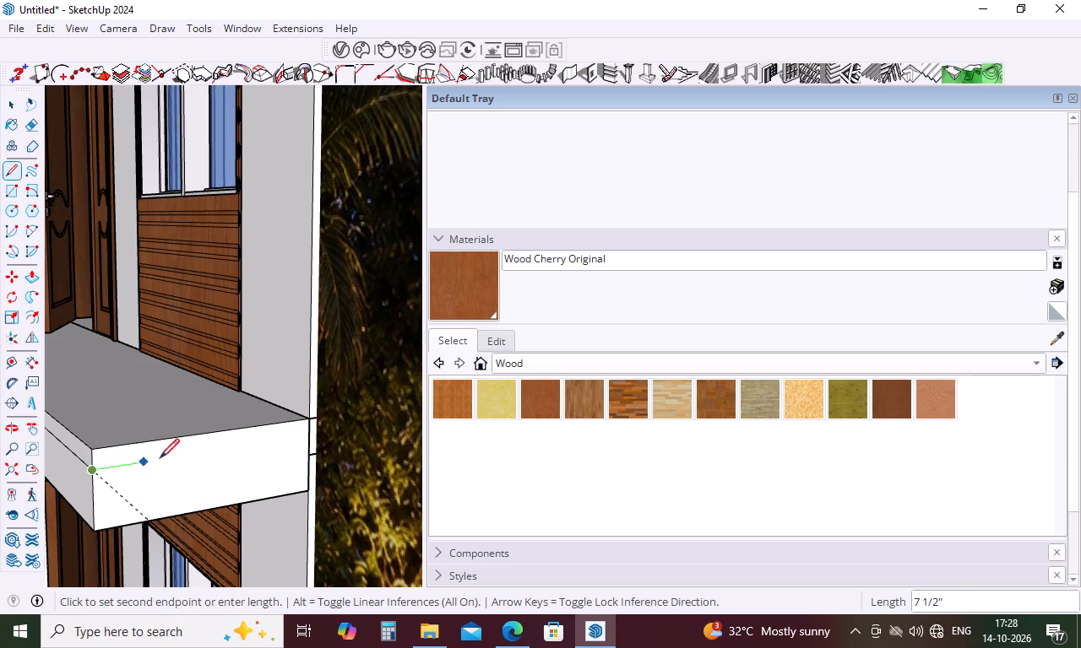
pyautogui.click(308, 435)
pyautogui.press('space')
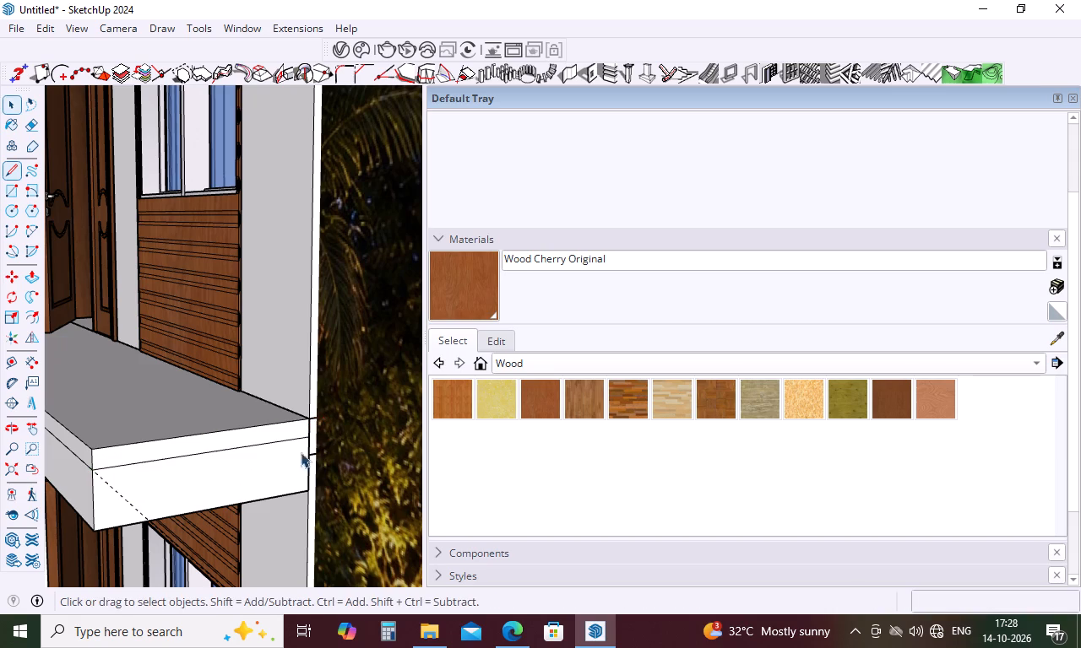
# Extrude the top band of the slab's outer end face outward 1".
pyautogui.click(283, 435)
pyautogui.scroll(-9, 285, 434)
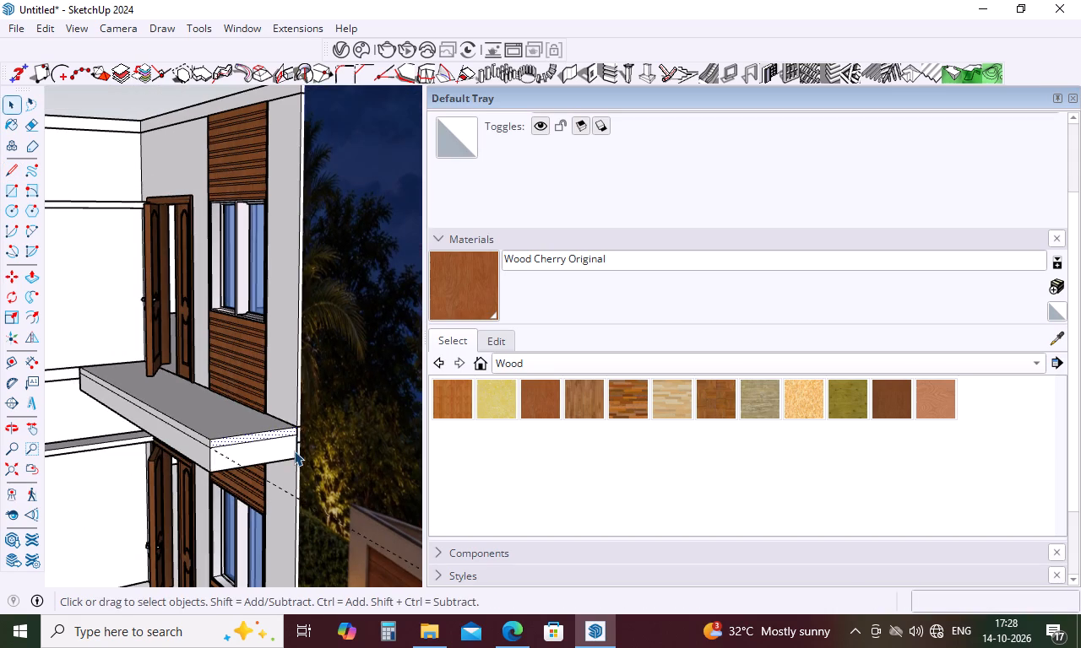
pyautogui.press('p')
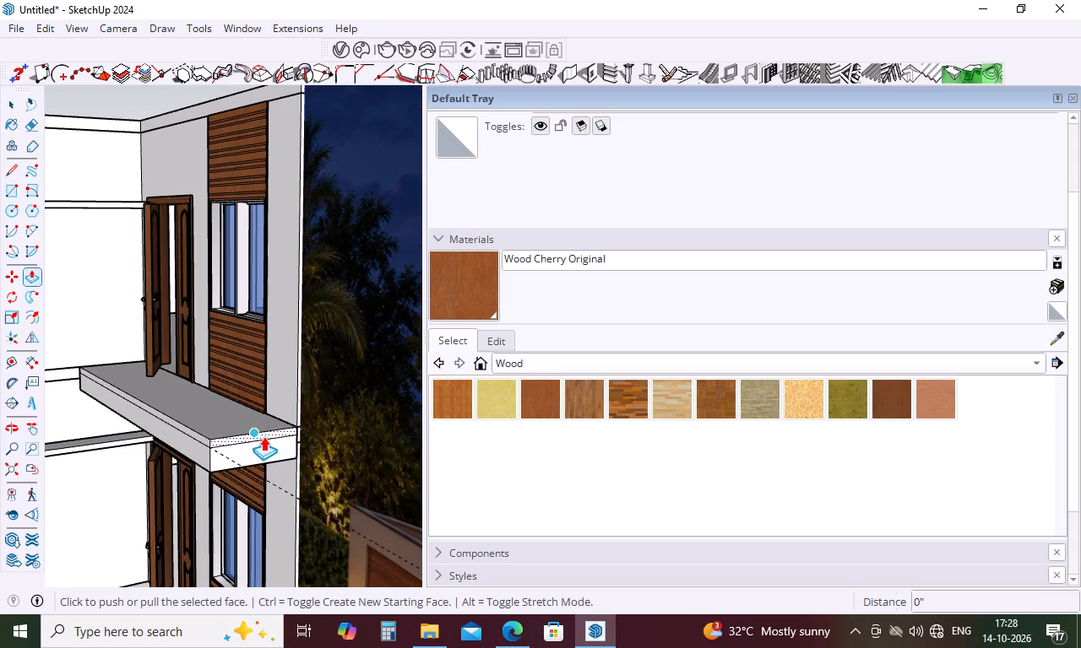
pyautogui.click(265, 435)
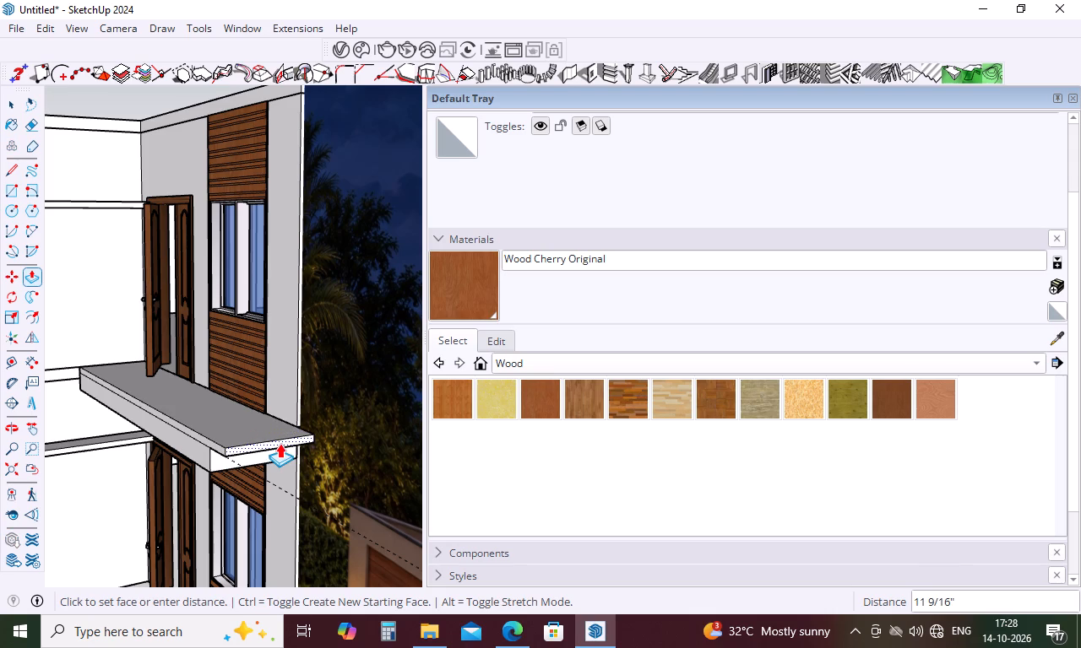
pyautogui.press('1')
pyautogui.press('Return')
# Extrude the top band of the slab's front face outward by the same 1".
pyautogui.moveTo(279, 453); pyautogui.dragTo(437, 451, button='middle')
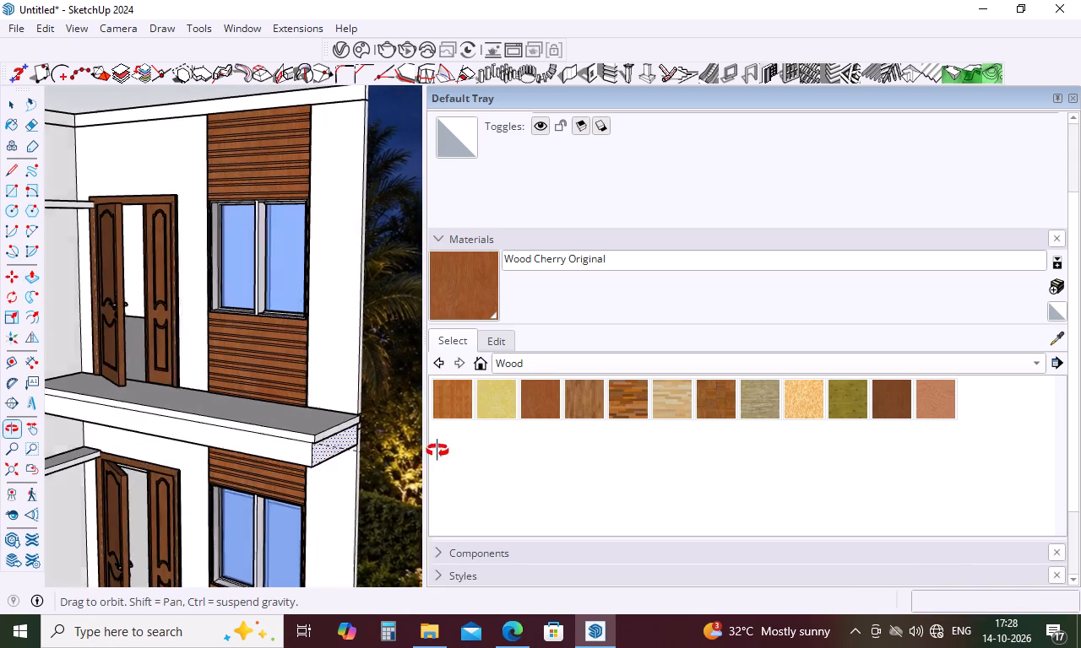
pyautogui.moveTo(437, 451); pyautogui.dragTo(439, 450, button='middle')
pyautogui.doubleClick(280, 429)
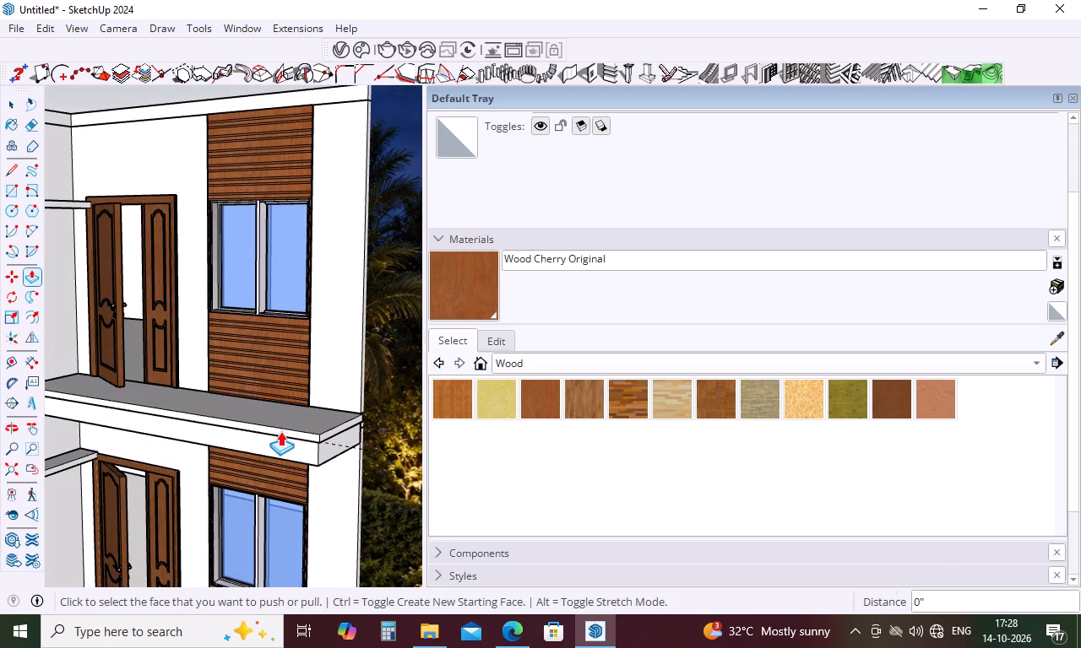
pyautogui.moveTo(303, 455); pyautogui.dragTo(400, 391, button='middle')
pyautogui.scroll(6, 318, 424)
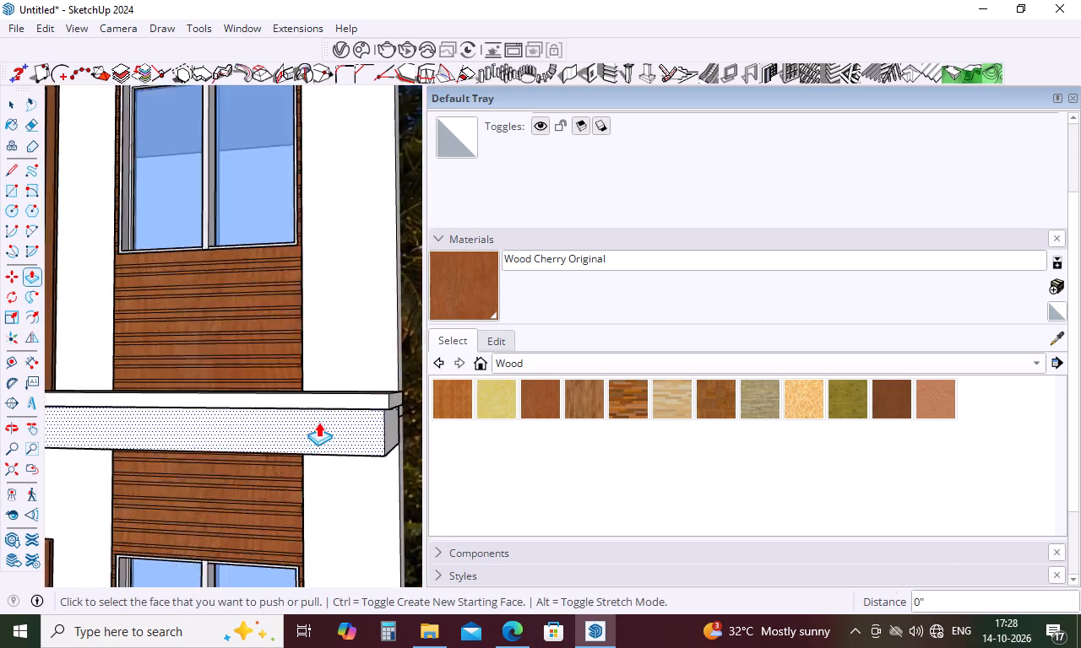
pyautogui.scroll(2, 318, 422)
pyautogui.moveTo(319, 420); pyautogui.dragTo(350, 354, button='middle')
pyautogui.scroll(-14, 317, 401)
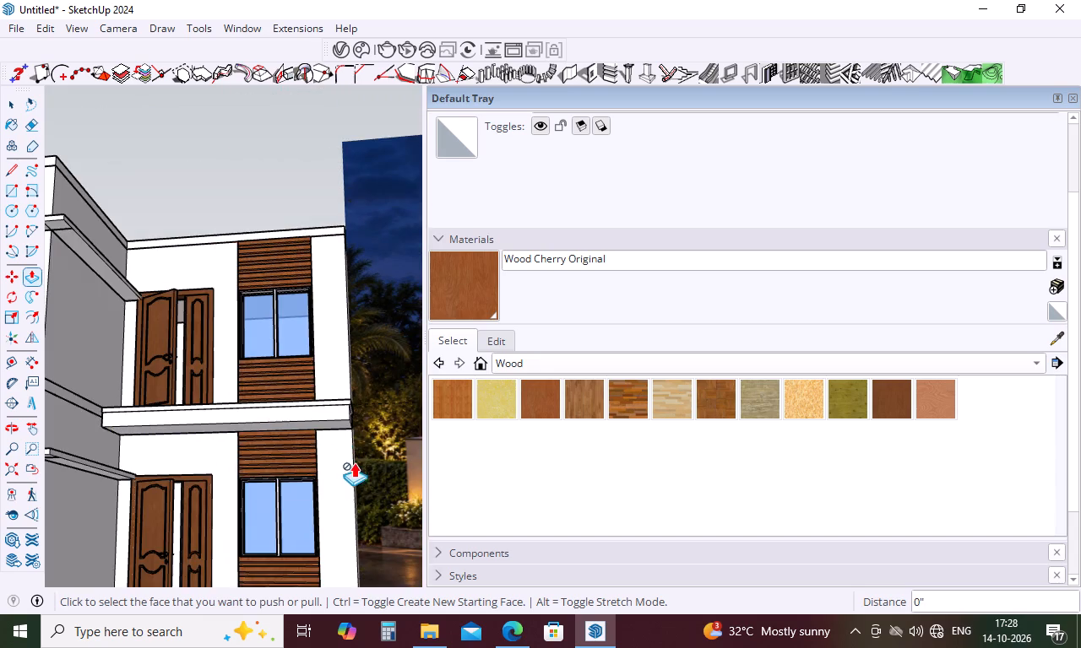
# Erase the leftover seam edge under the projecting top band at the balcony slab's outer front corner.
pyautogui.moveTo(356, 450); pyautogui.dragTo(397, 580, button='middle')
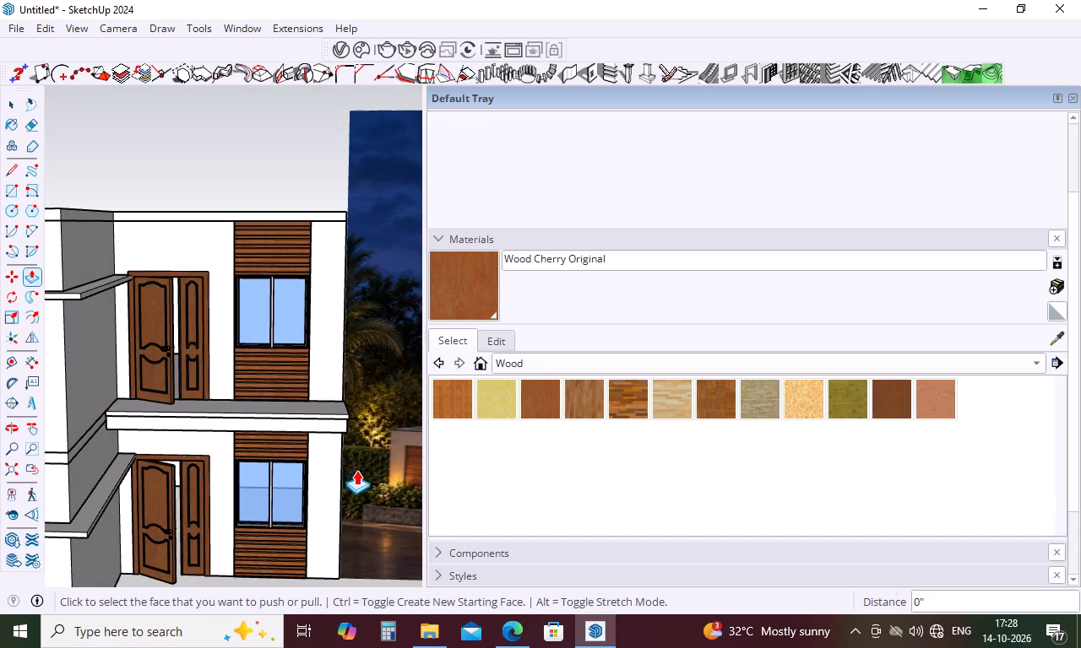
pyautogui.press('space')
pyautogui.moveTo(360, 444); pyautogui.dragTo(285, 287, button='middle')
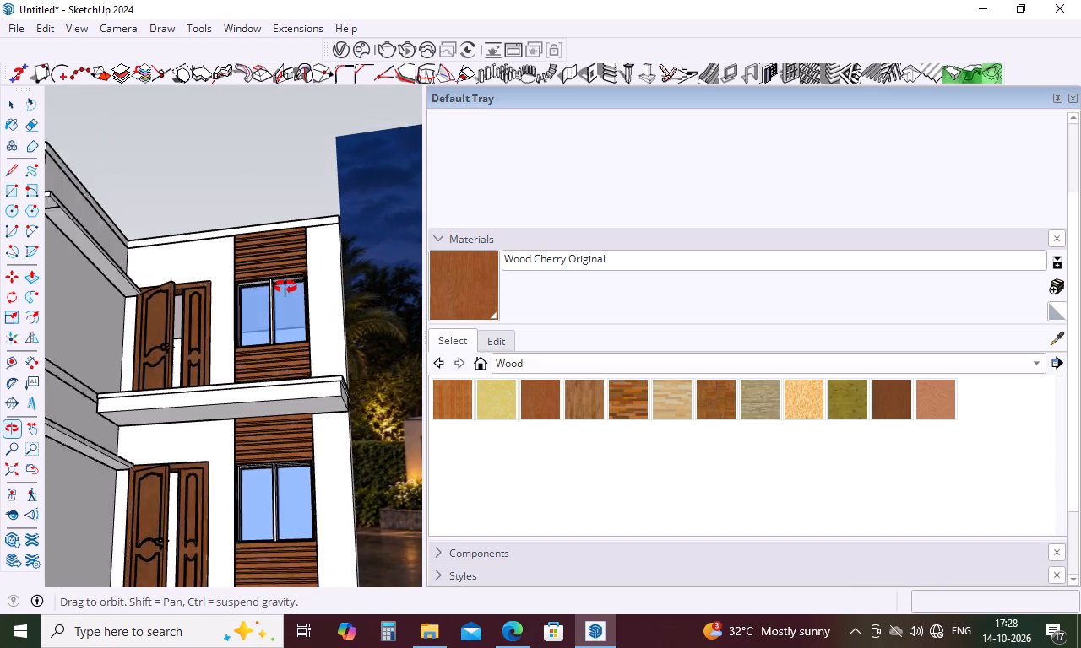
pyautogui.moveTo(285, 287); pyautogui.dragTo(258, 294, button='middle')
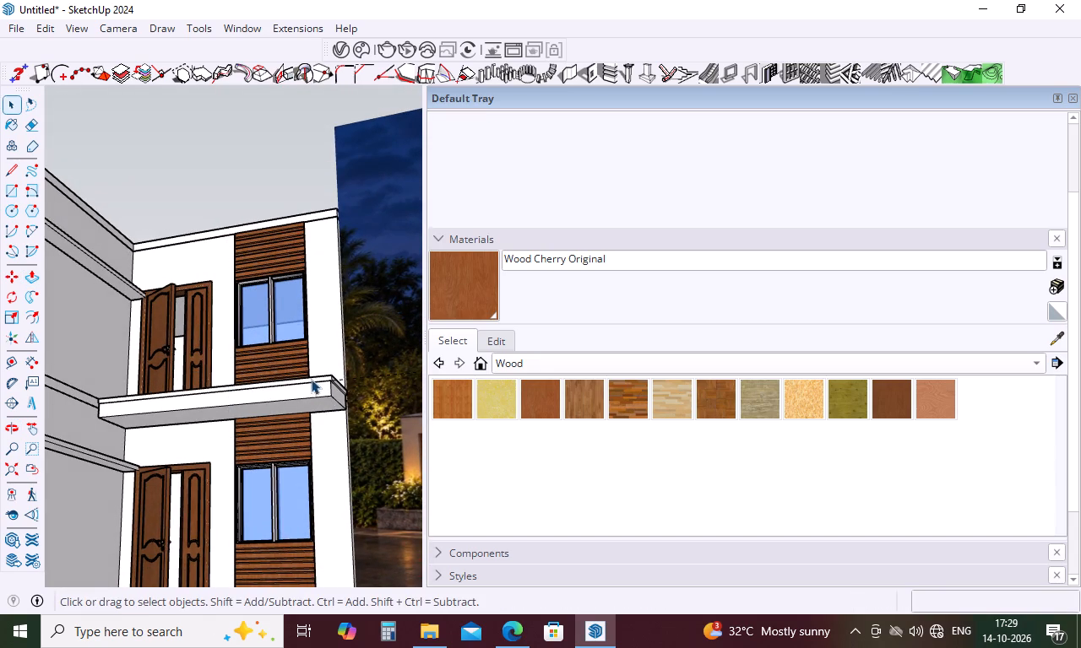
pyautogui.scroll(9, 310, 375)
pyautogui.scroll(13, 348, 398)
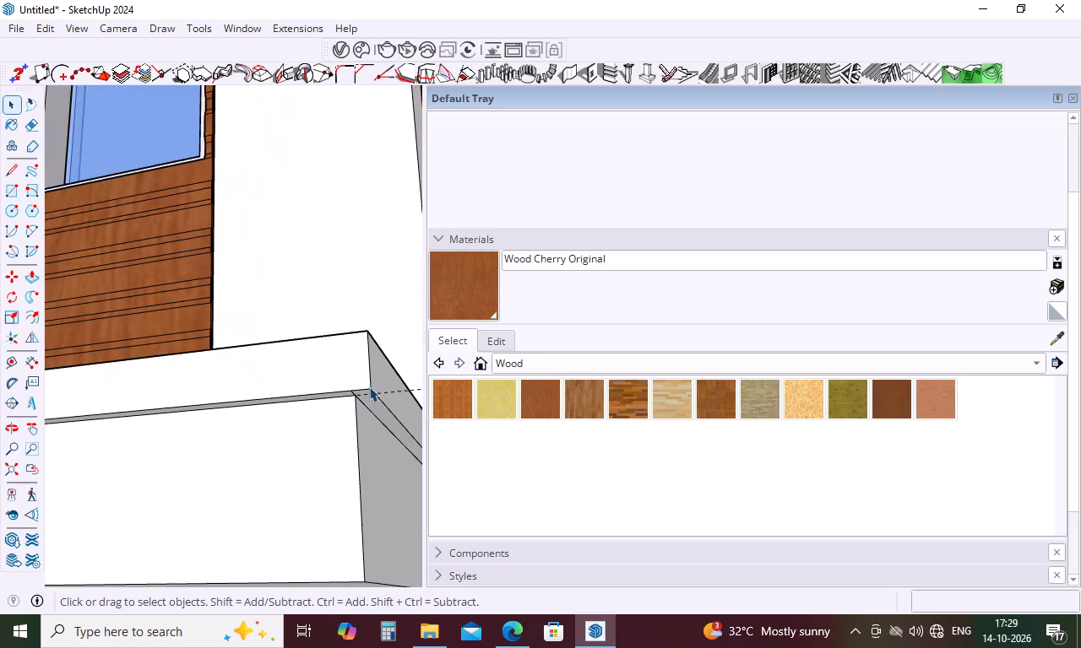
pyautogui.scroll(6, 369, 390)
pyautogui.moveTo(363, 403); pyautogui.dragTo(374, 319, button='middle')
pyautogui.press('e')
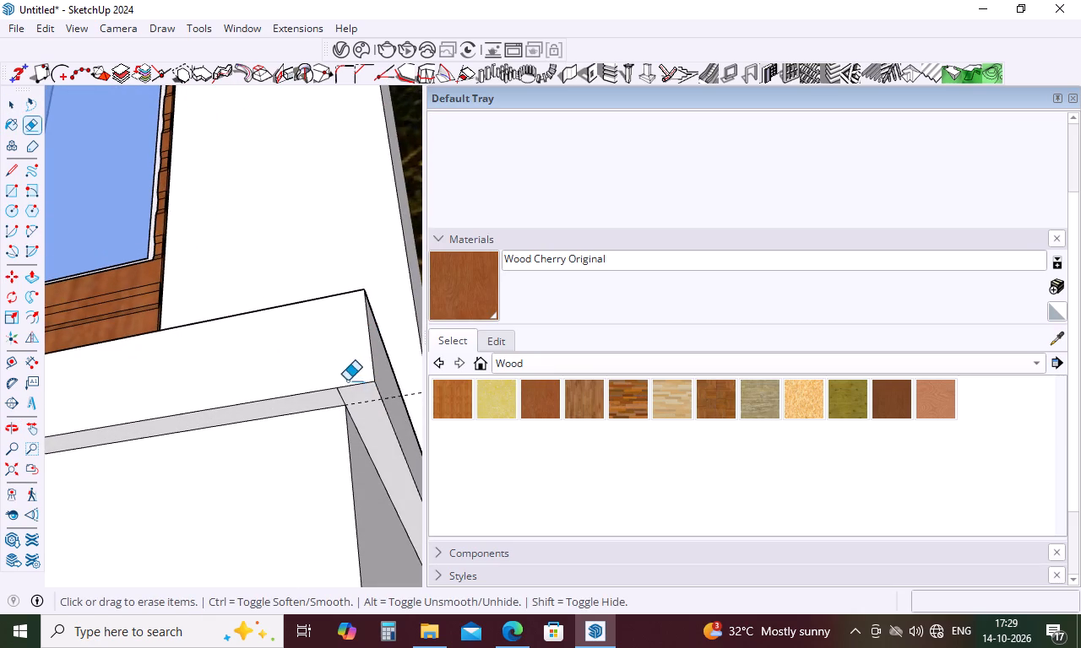
pyautogui.scroll(9, 347, 399)
pyautogui.click(332, 391)
pyautogui.scroll(-5, 335, 377)
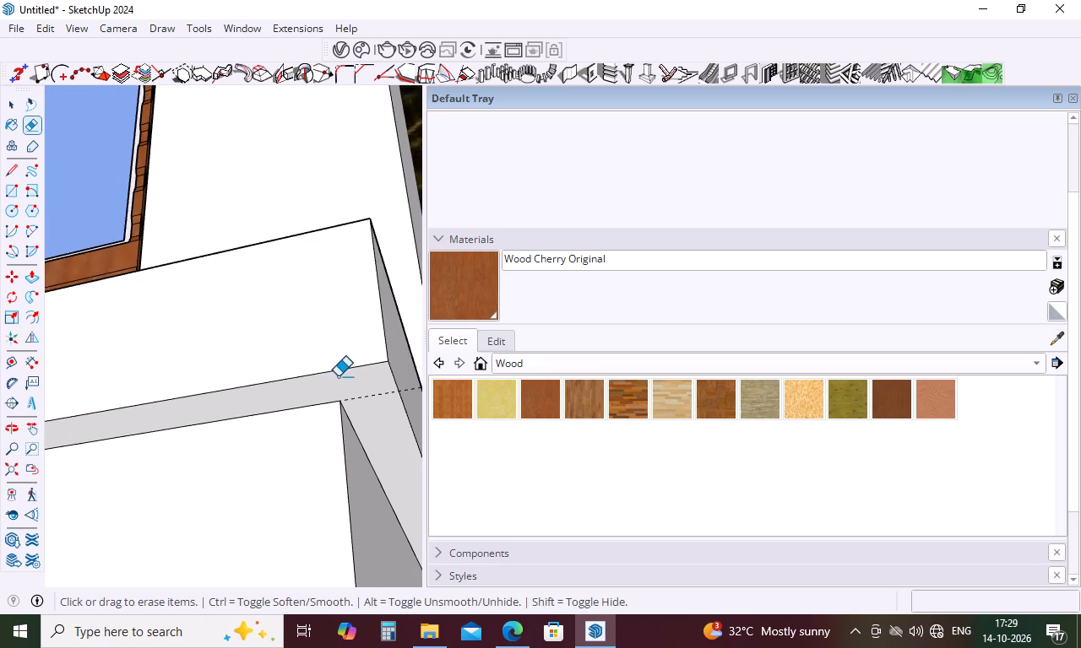
# Delete all guide lines from the model.
pyautogui.scroll(-13, 346, 381)
pyautogui.scroll(-5, 772, 408)
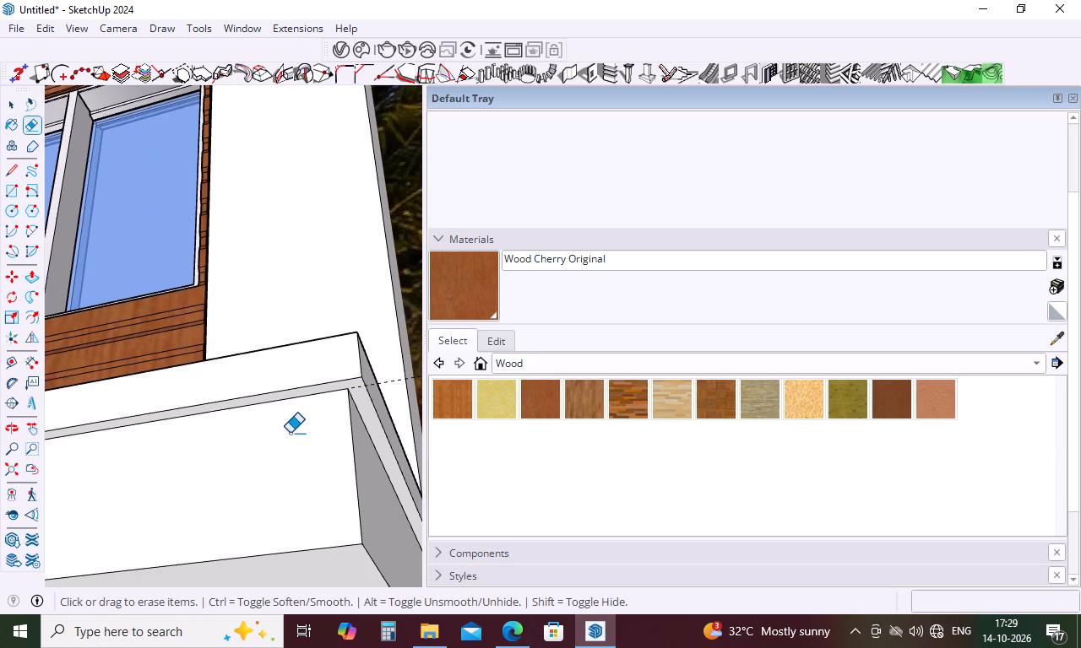
pyautogui.scroll(-15, 290, 433)
pyautogui.scroll(-14, 360, 441)
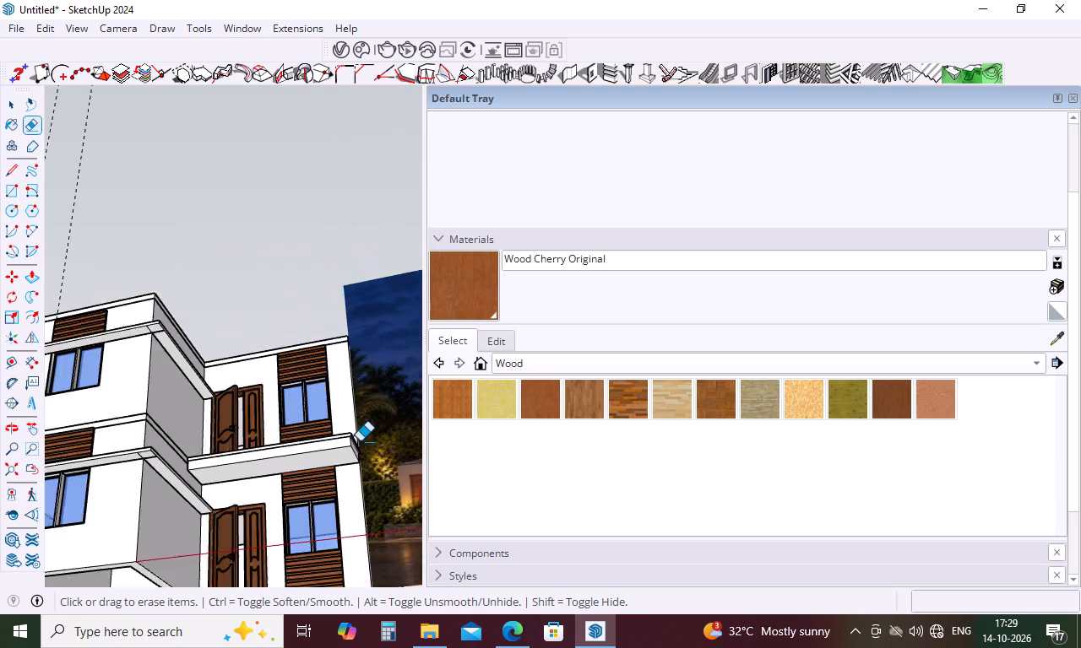
pyautogui.scroll(-1, 360, 441)
pyautogui.click(46, 25)
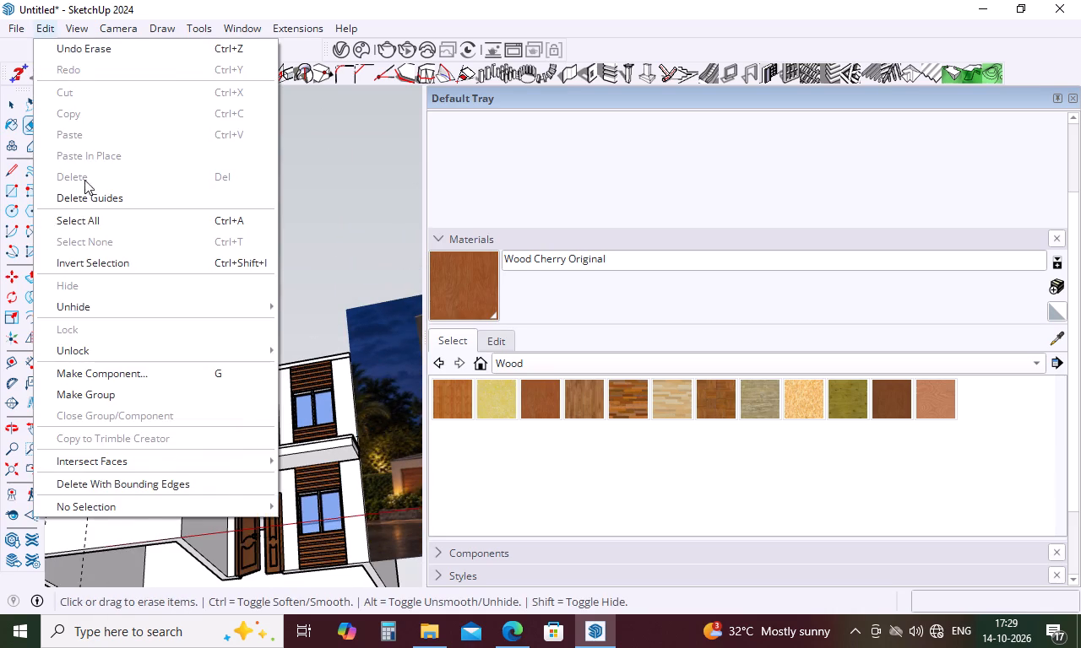
pyautogui.click(87, 197)
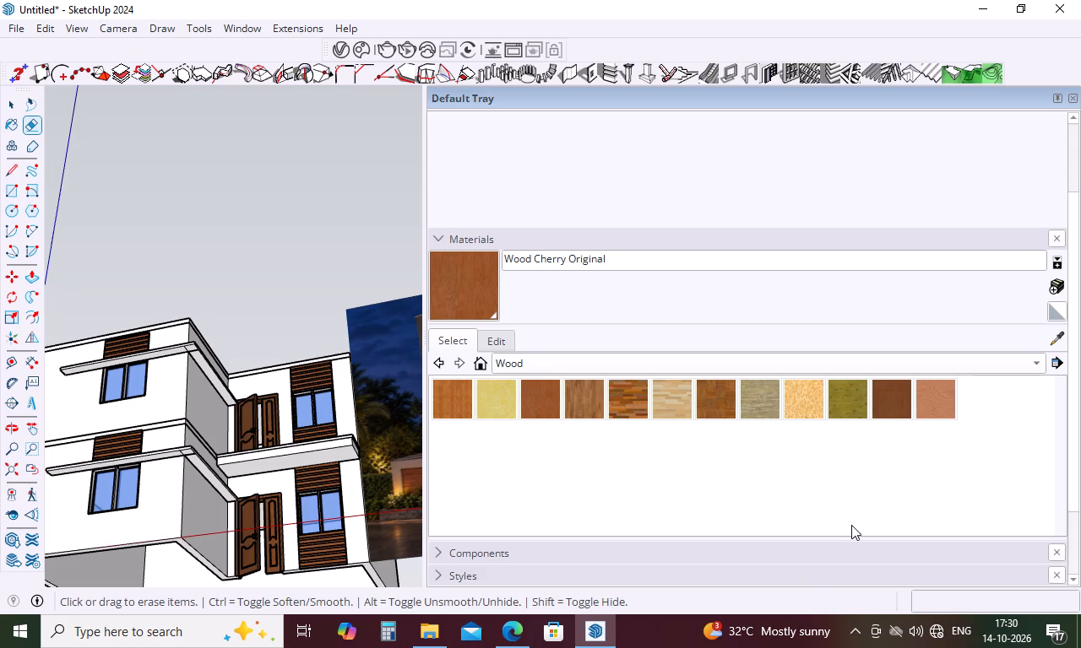
# Close the Default Tray to widen the modelling area.
pyautogui.scroll(-4, 903, 438)
pyautogui.press('space')
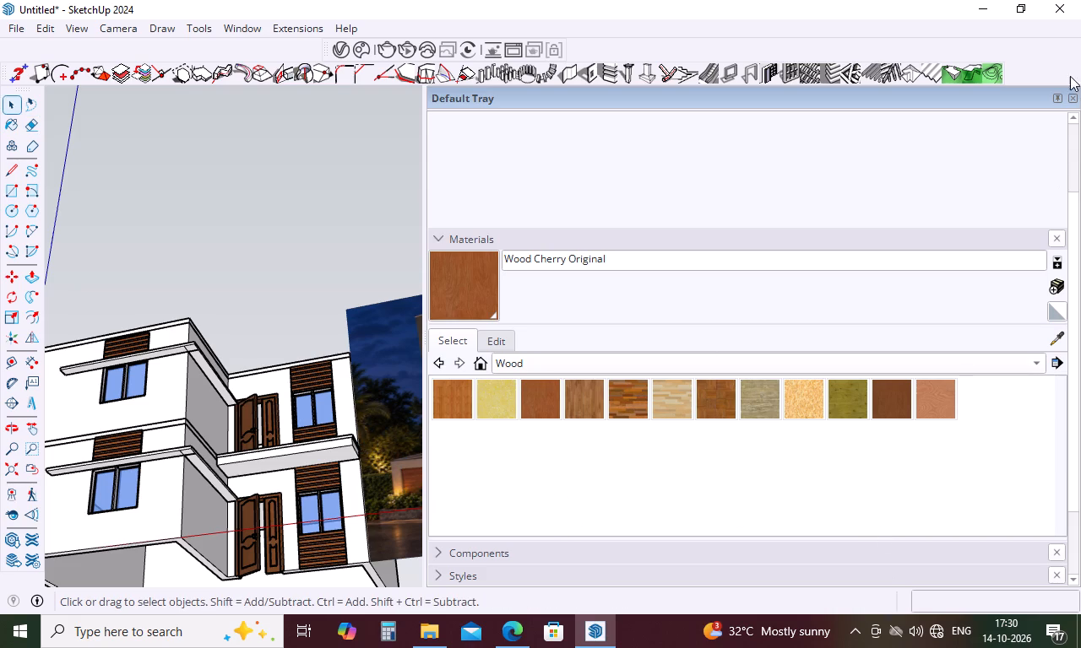
pyautogui.click(1073, 97)
# Examine the roof slab, balcony and ceiling lights in the reference photo and compare them with the modelled facade.
pyautogui.moveTo(572, 307); pyautogui.dragTo(571, 340, button='middle')
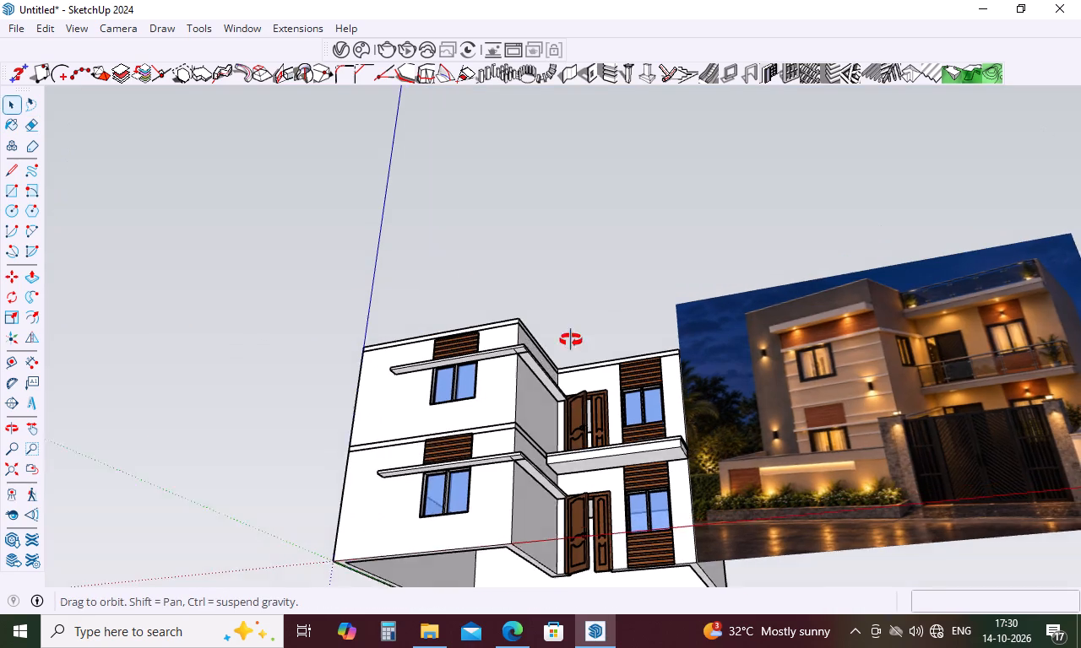
pyautogui.moveTo(571, 340); pyautogui.dragTo(569, 362, button='middle')
pyautogui.scroll(-3, 569, 362)
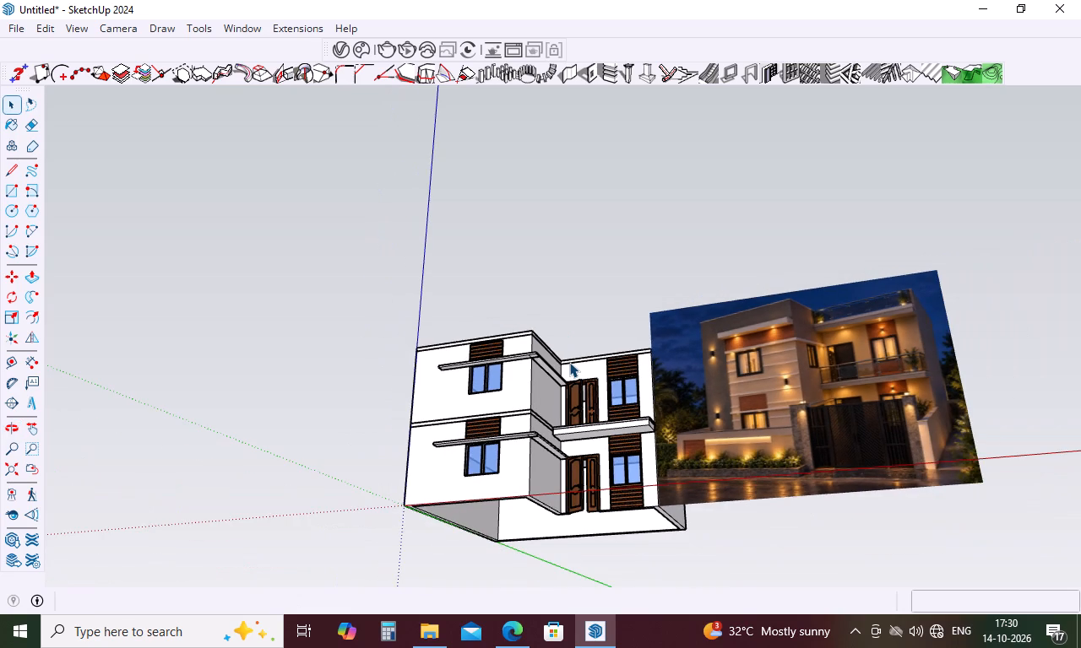
pyautogui.scroll(6, 917, 289)
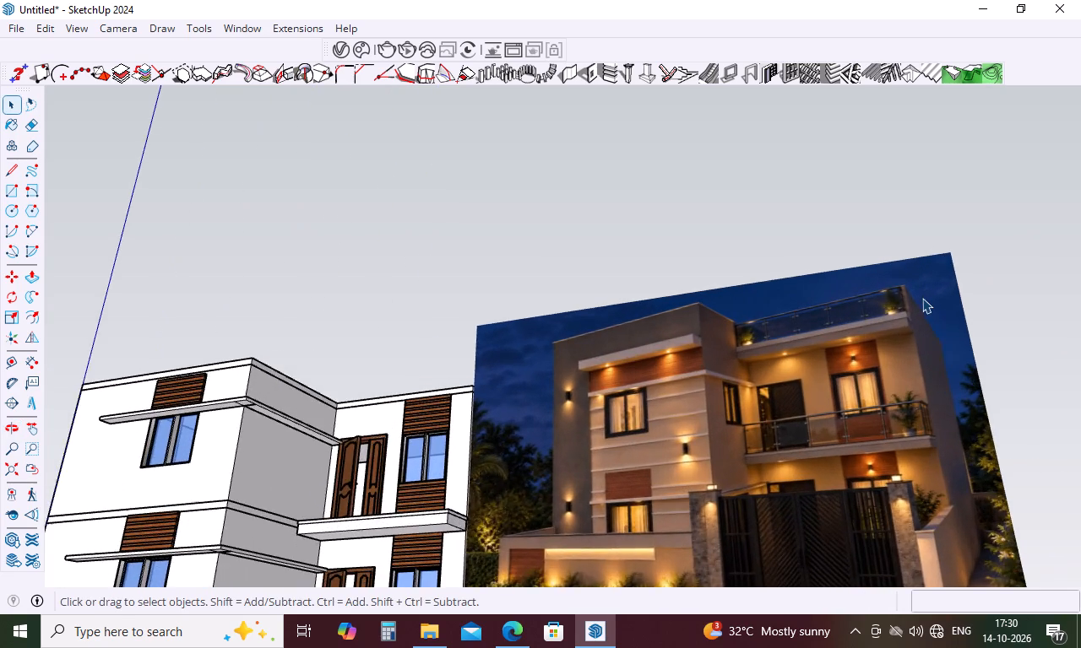
pyautogui.scroll(13, 922, 306)
pyautogui.moveTo(905, 343); pyautogui.dragTo(877, 343, button='middle')
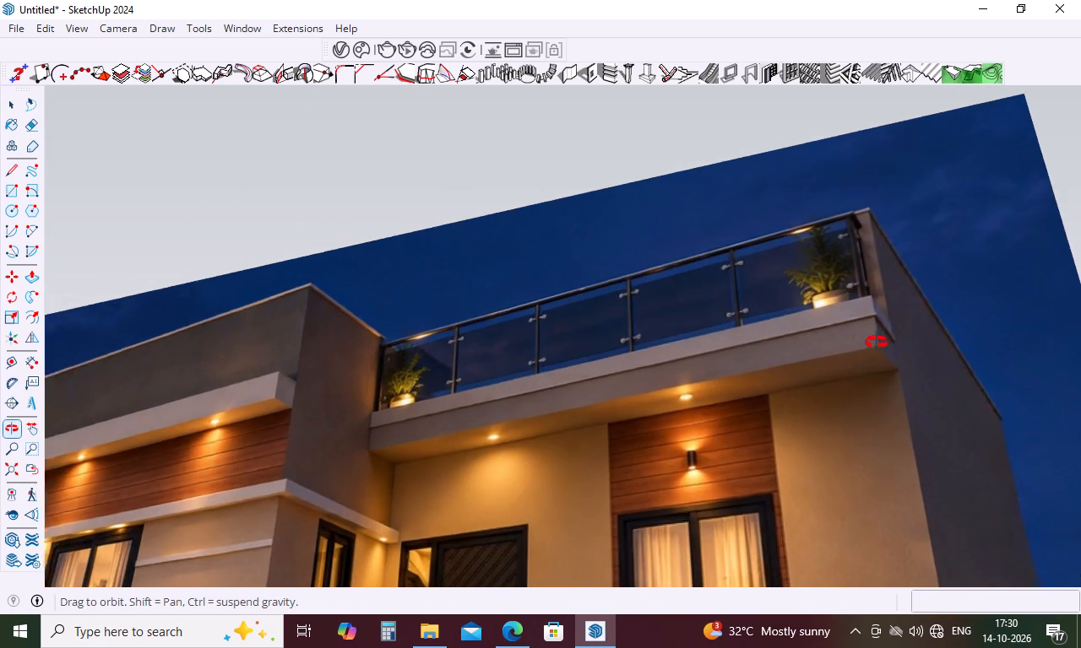
pyautogui.moveTo(877, 343); pyautogui.dragTo(849, 460, button='middle')
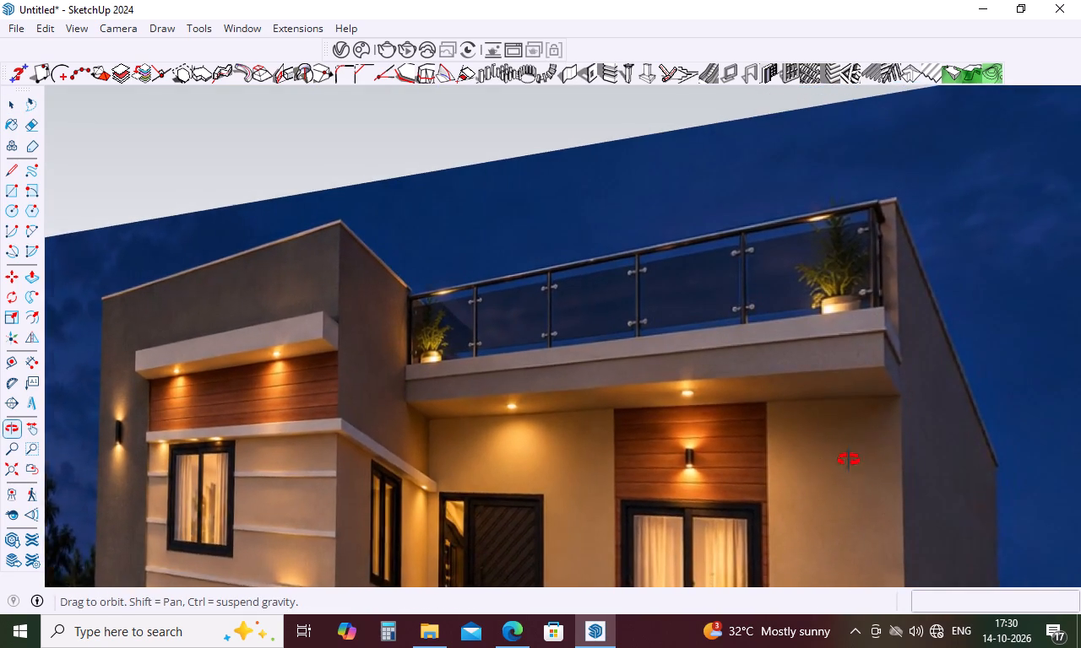
pyautogui.moveTo(849, 460); pyautogui.dragTo(861, 456, button='middle')
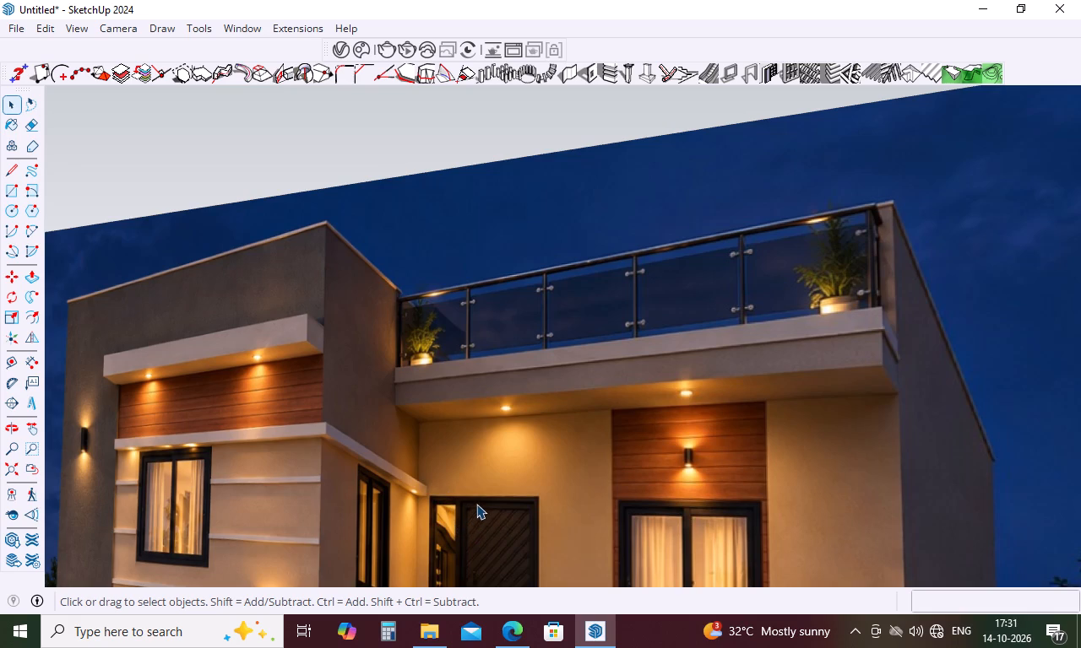
pyautogui.scroll(-2, 520, 391)
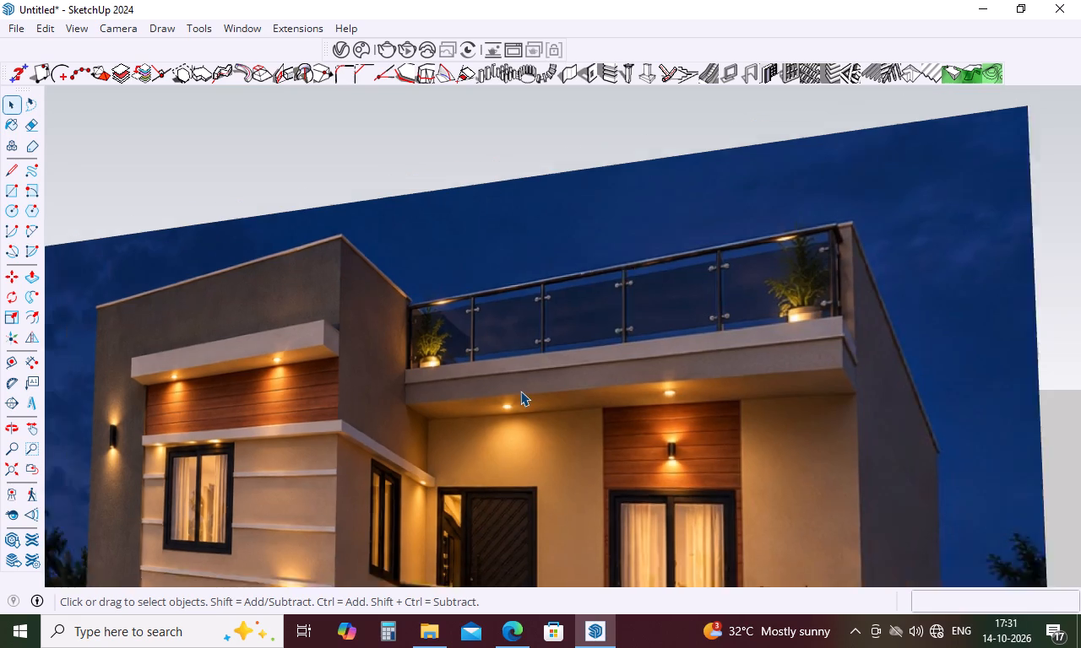
pyautogui.scroll(-12, 520, 391)
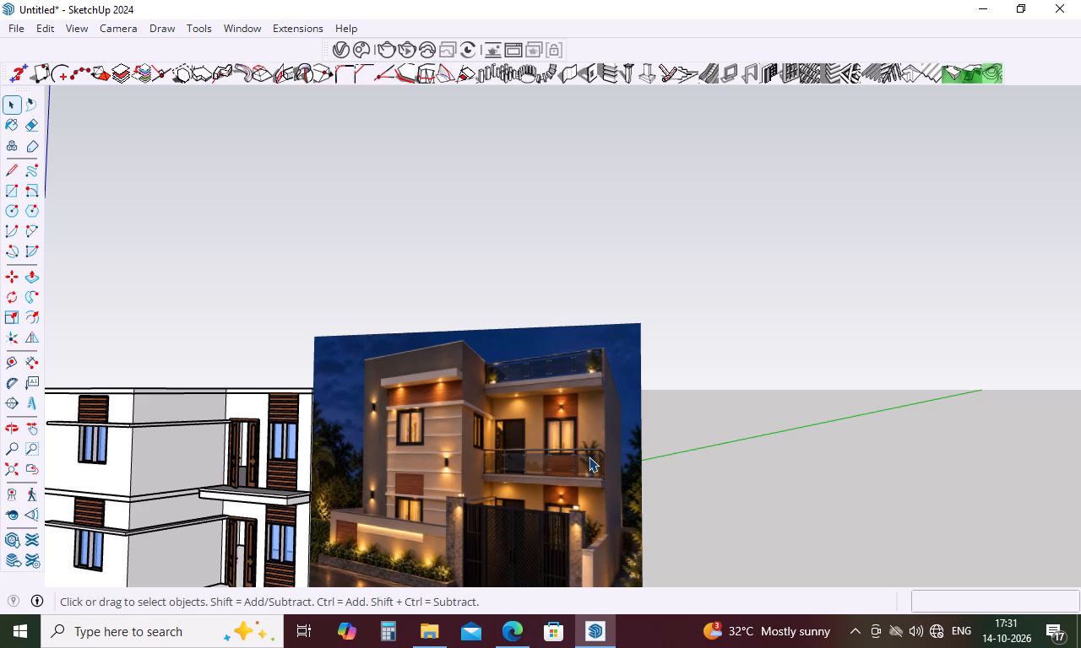
pyautogui.scroll(-4, 589, 456)
pyautogui.scroll(4, 591, 483)
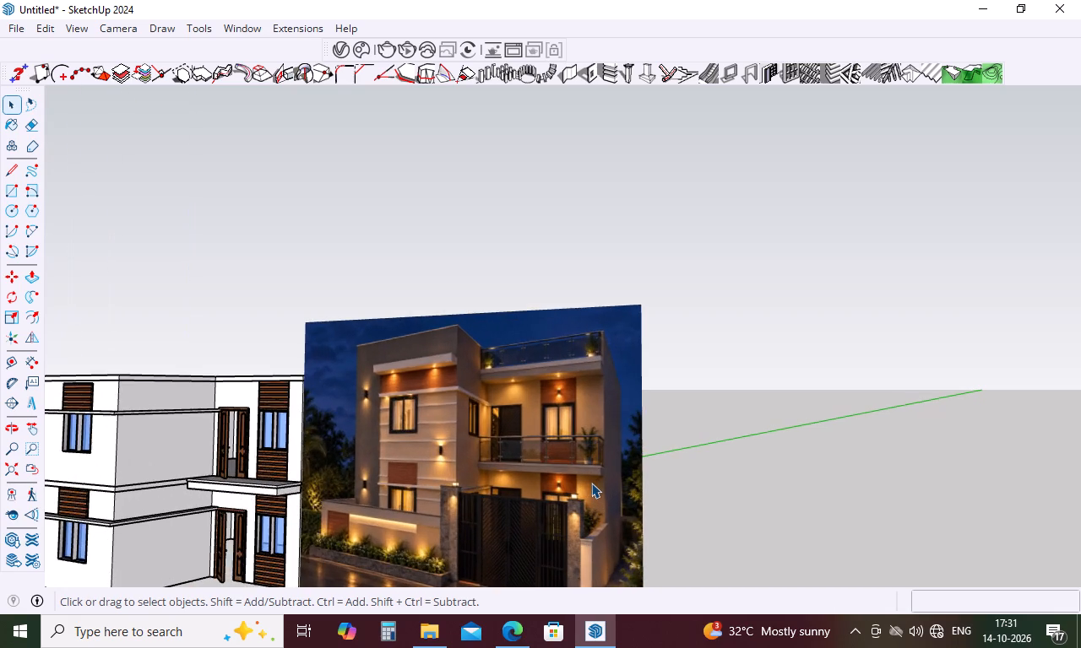
pyautogui.scroll(-9, 595, 478)
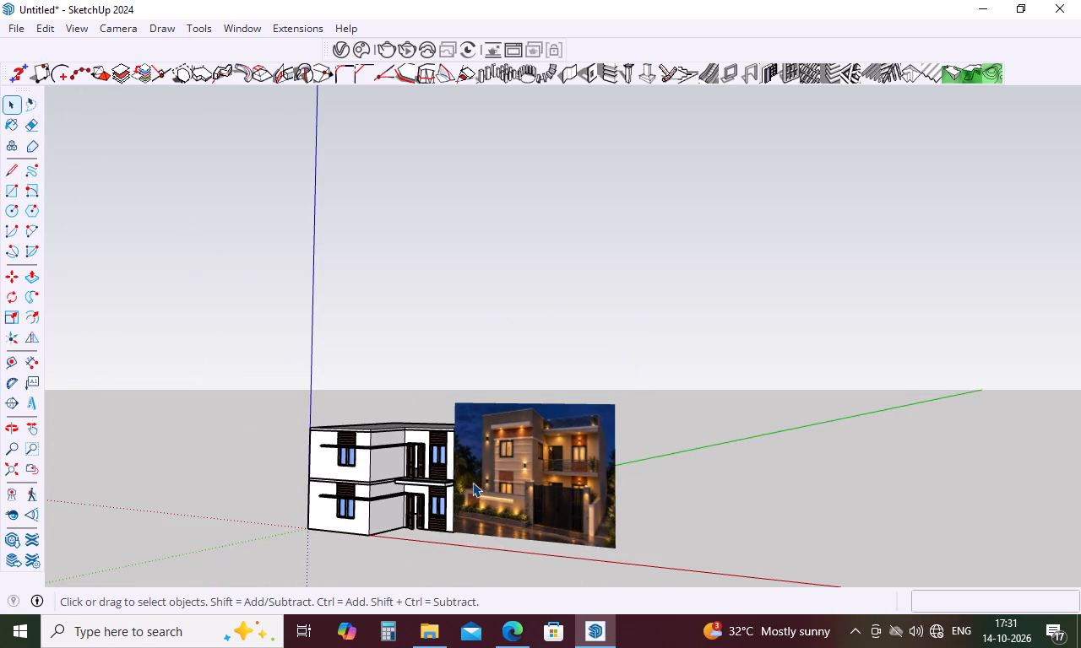
pyautogui.scroll(4, 463, 480)
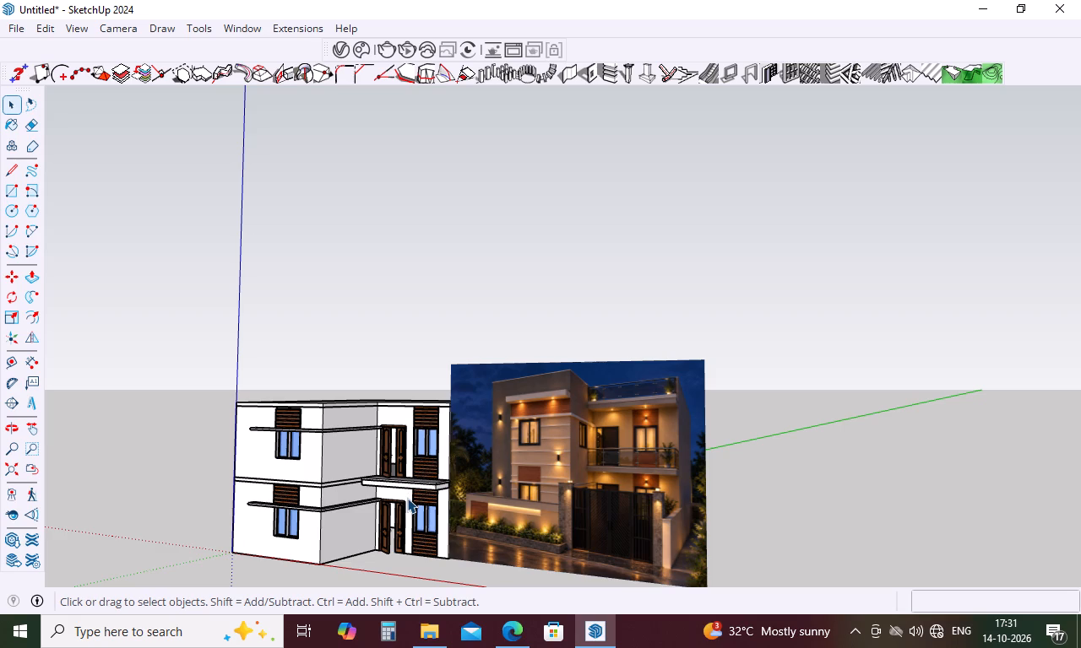
pyautogui.scroll(-3, 407, 495)
pyautogui.scroll(3, 576, 499)
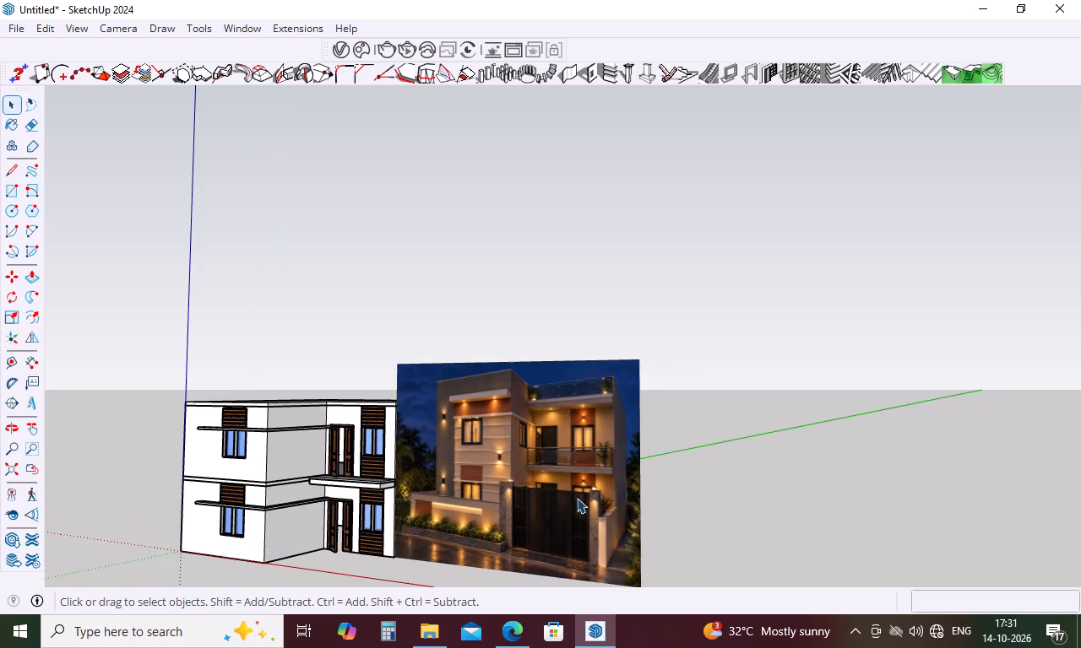
pyautogui.scroll(9, 583, 451)
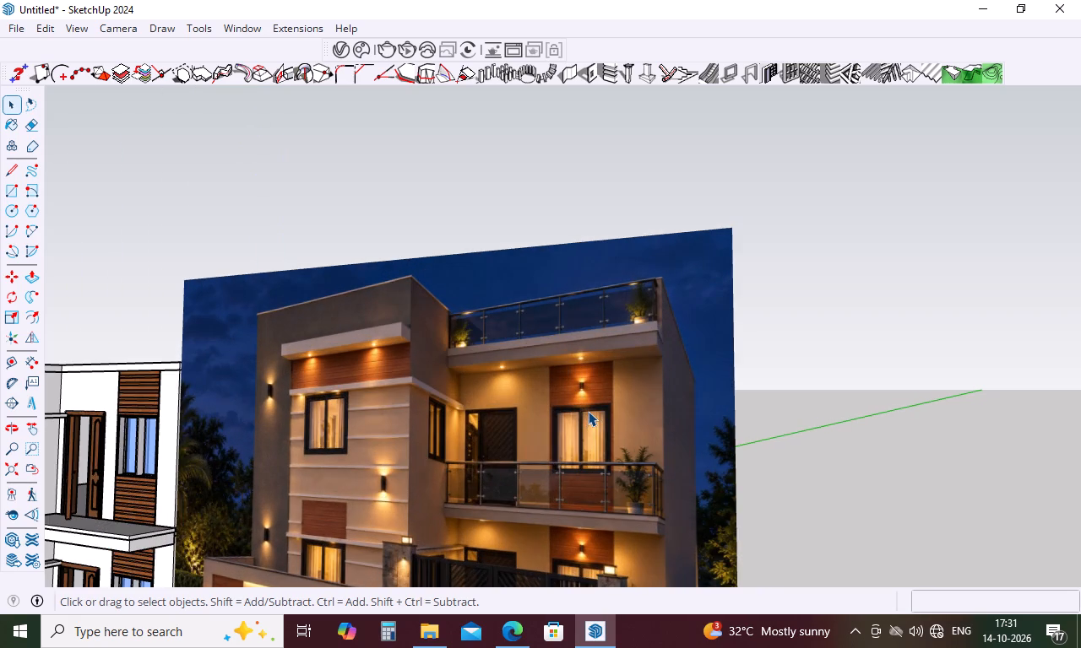
pyautogui.scroll(-11, 588, 411)
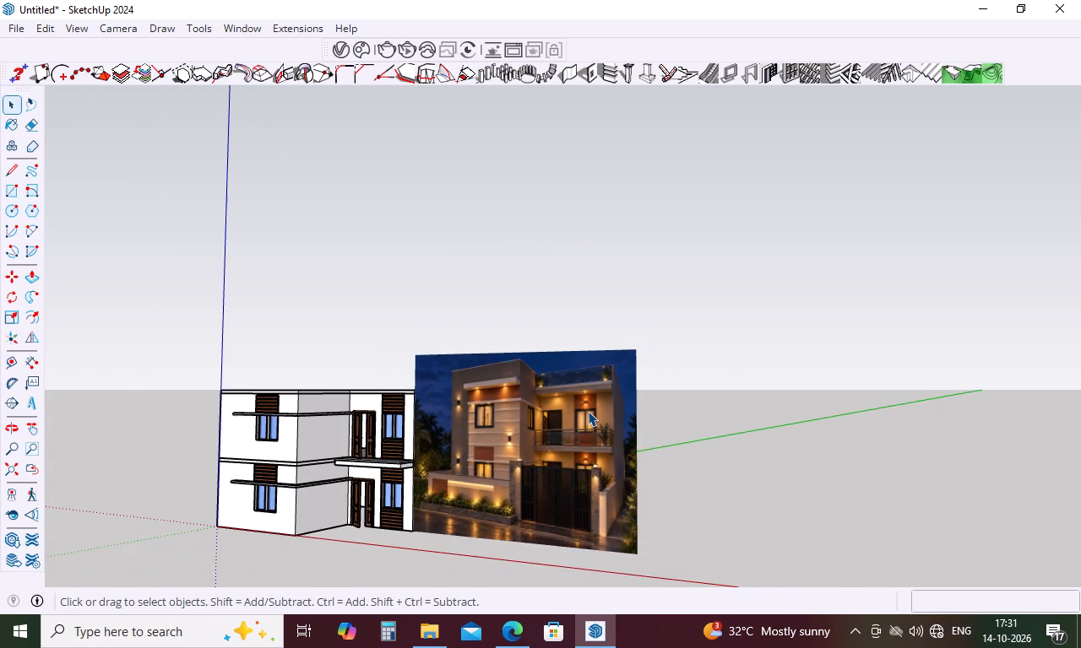
pyautogui.scroll(-4, 588, 411)
# Draw a circle of 6" radius on the underside of the first-floor balcony slab, near its inner end.
pyautogui.moveTo(433, 465); pyautogui.dragTo(462, 368, button='middle')
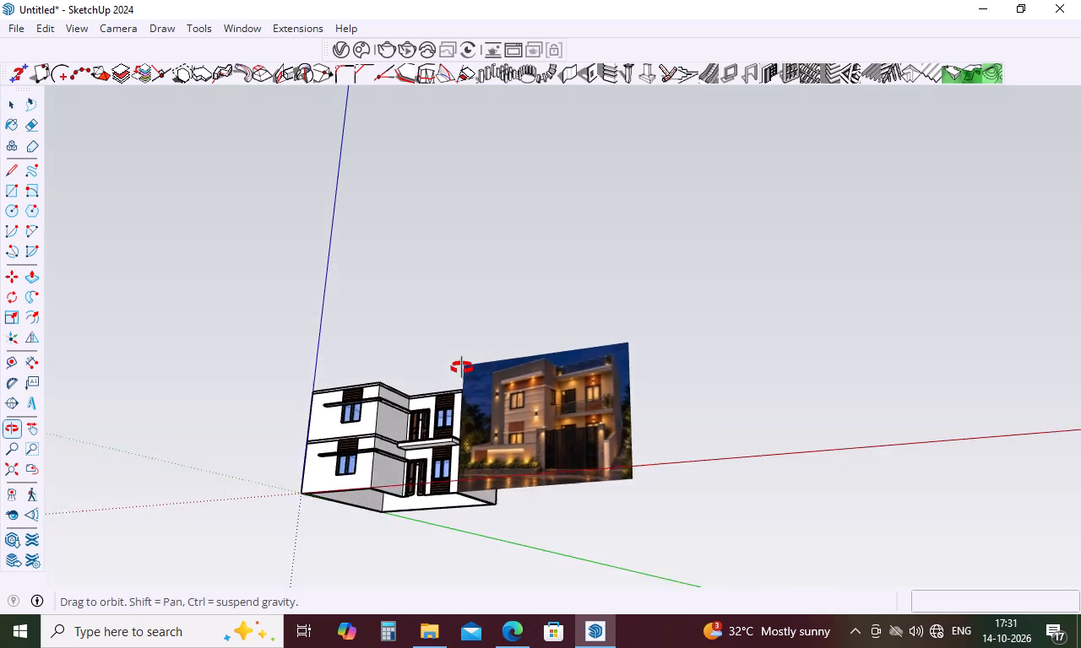
pyautogui.moveTo(462, 368); pyautogui.dragTo(462, 367, button='middle')
pyautogui.scroll(9, 422, 449)
pyautogui.moveTo(414, 444); pyautogui.dragTo(436, 324, button='middle')
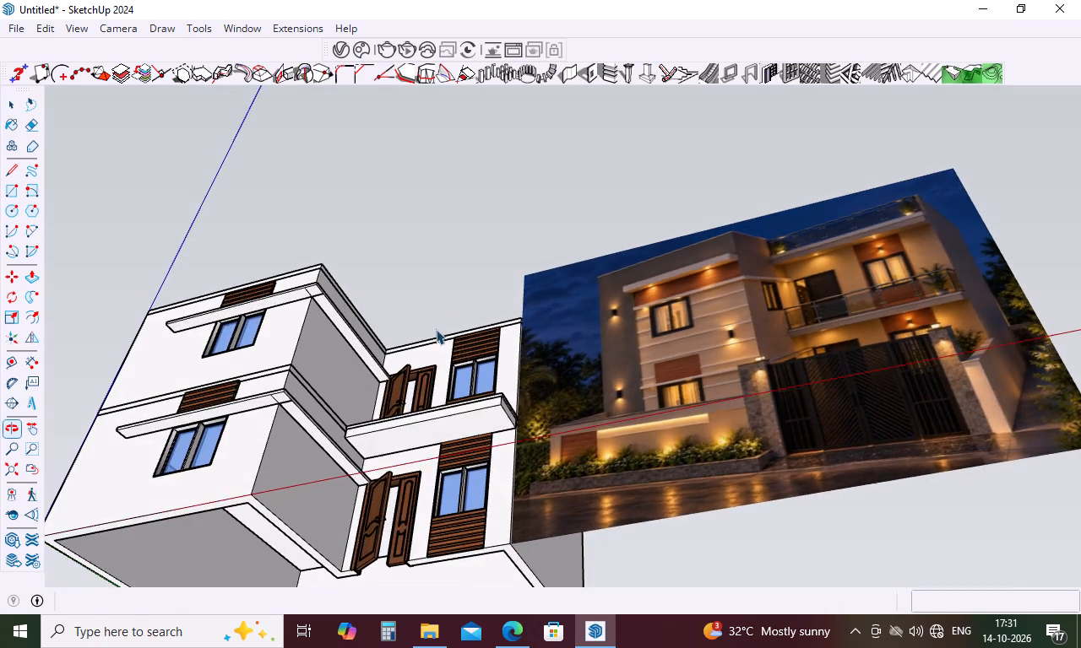
pyautogui.scroll(8, 423, 398)
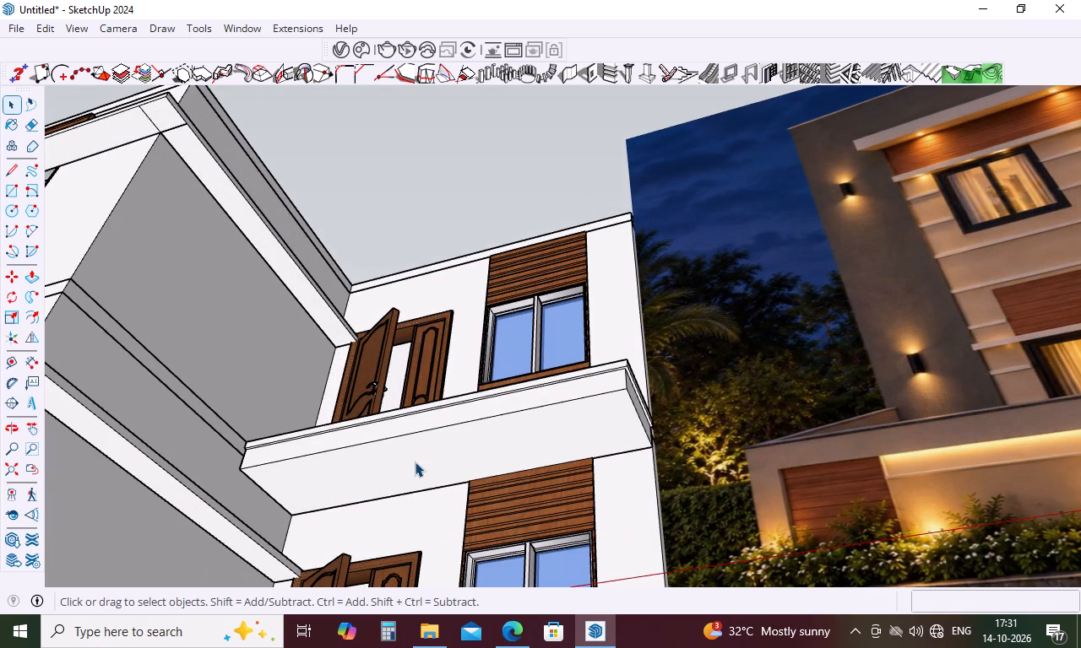
pyautogui.press('c')
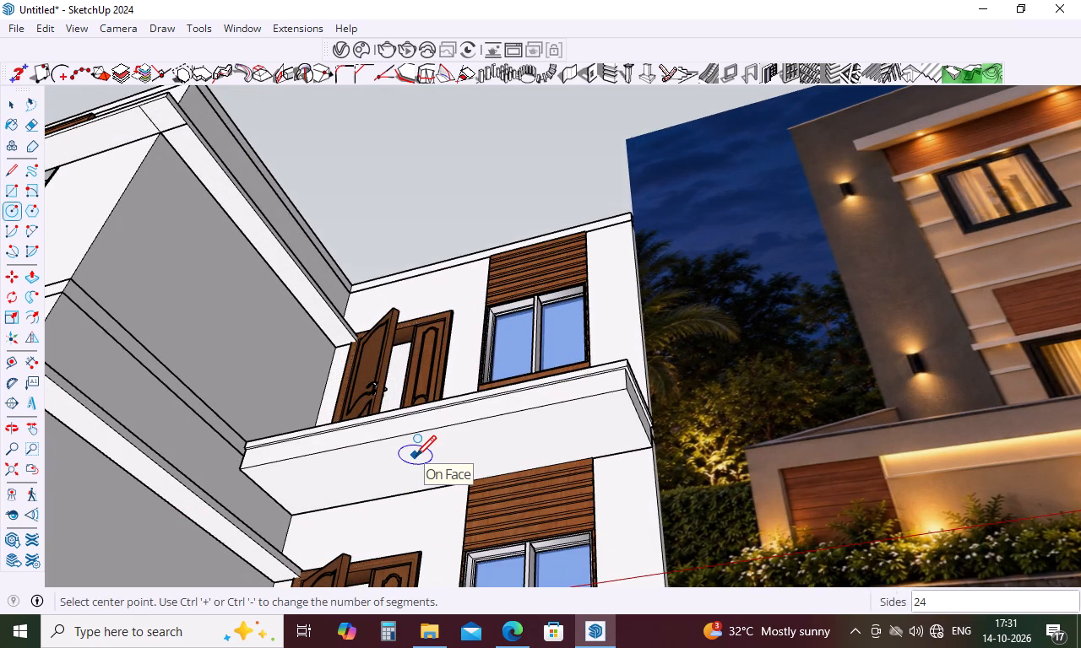
pyautogui.scroll(5, 416, 455)
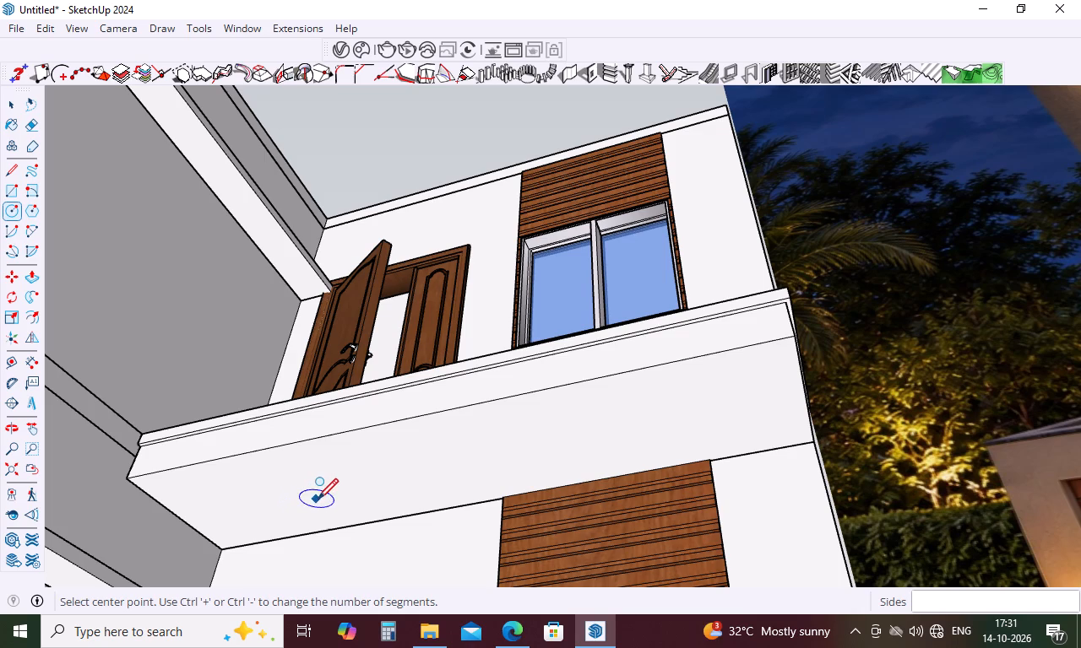
pyautogui.click(328, 484)
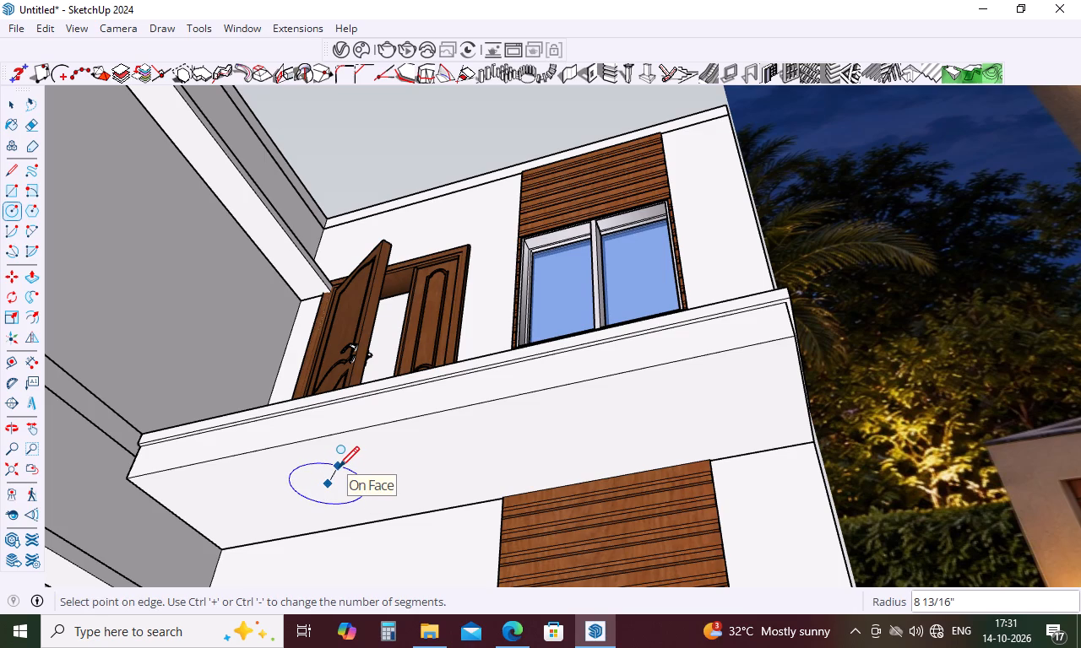
pyautogui.press('6')
pyautogui.press('Return')
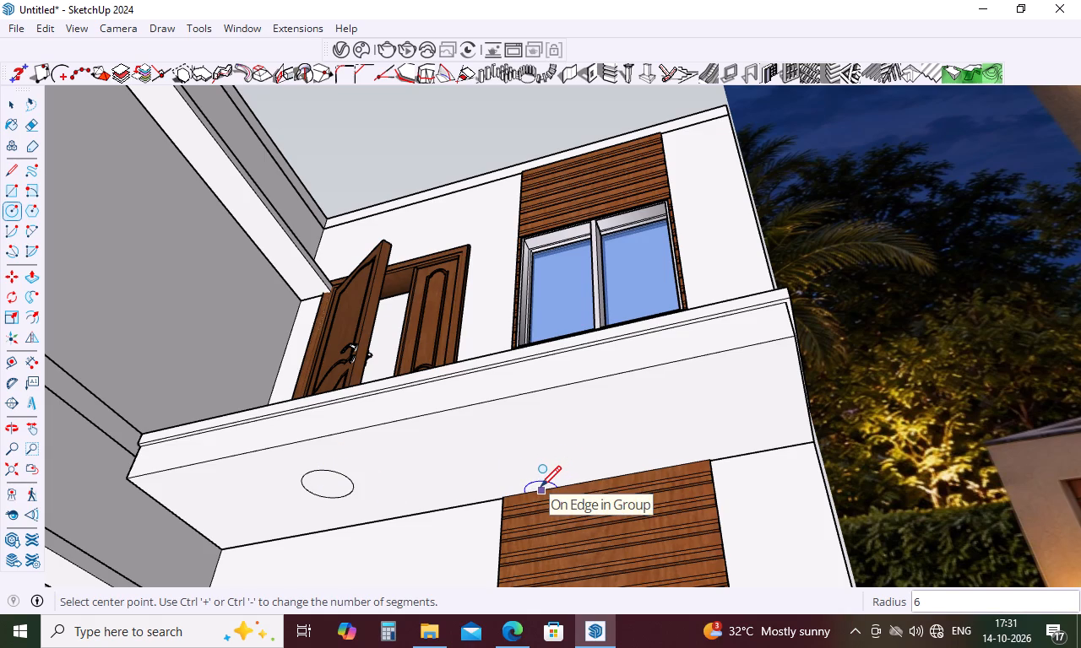
pyautogui.press('space')
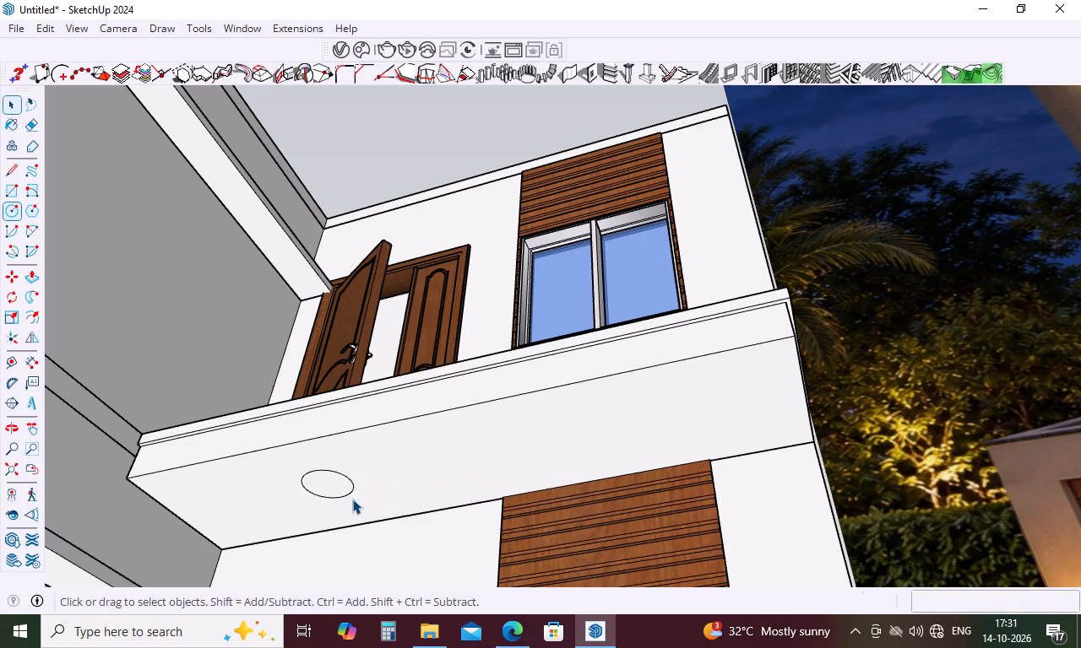
# Mirror a copy of the circle towards the outer end of the balcony slab's underside, offsetting the mirror plane about 3' 3".
pyautogui.doubleClick(329, 490)
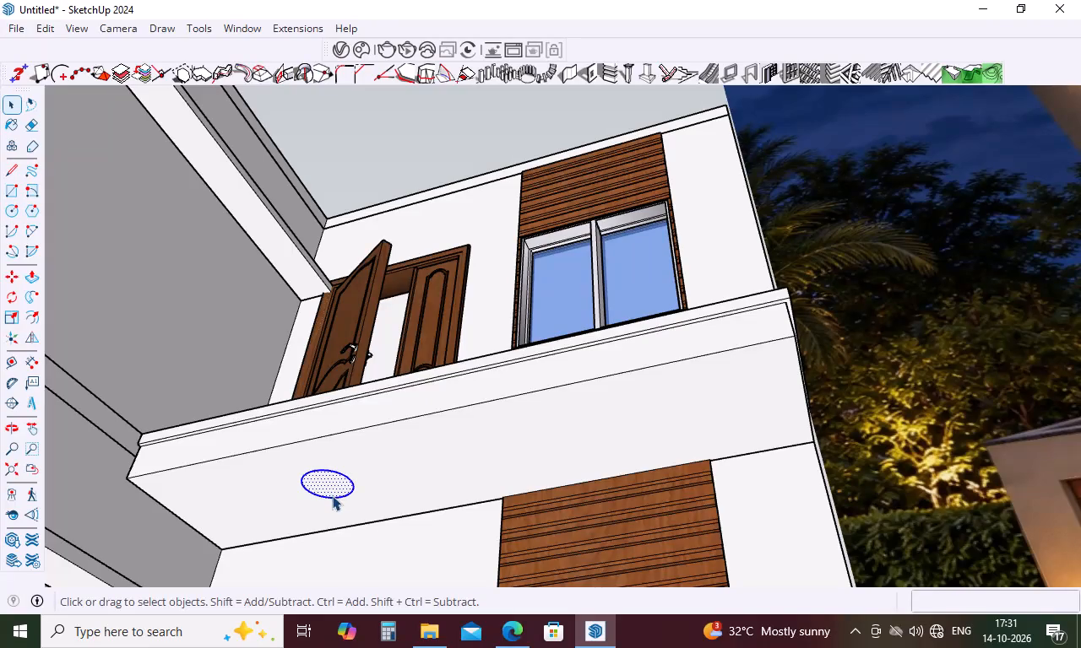
pyautogui.click(27, 334)
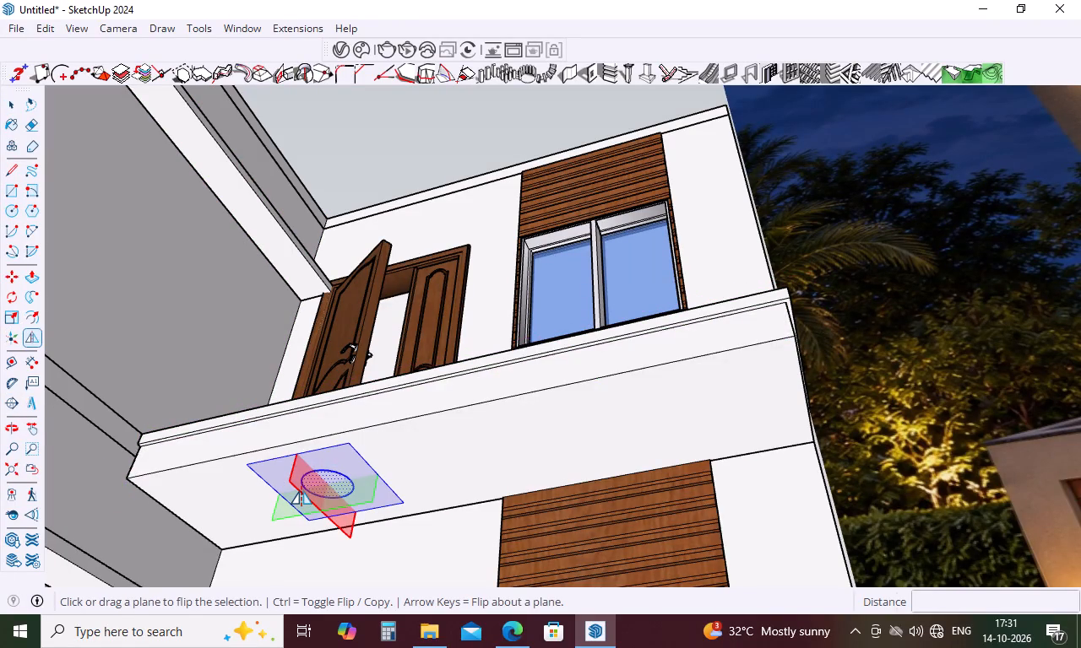
pyautogui.click(301, 490)
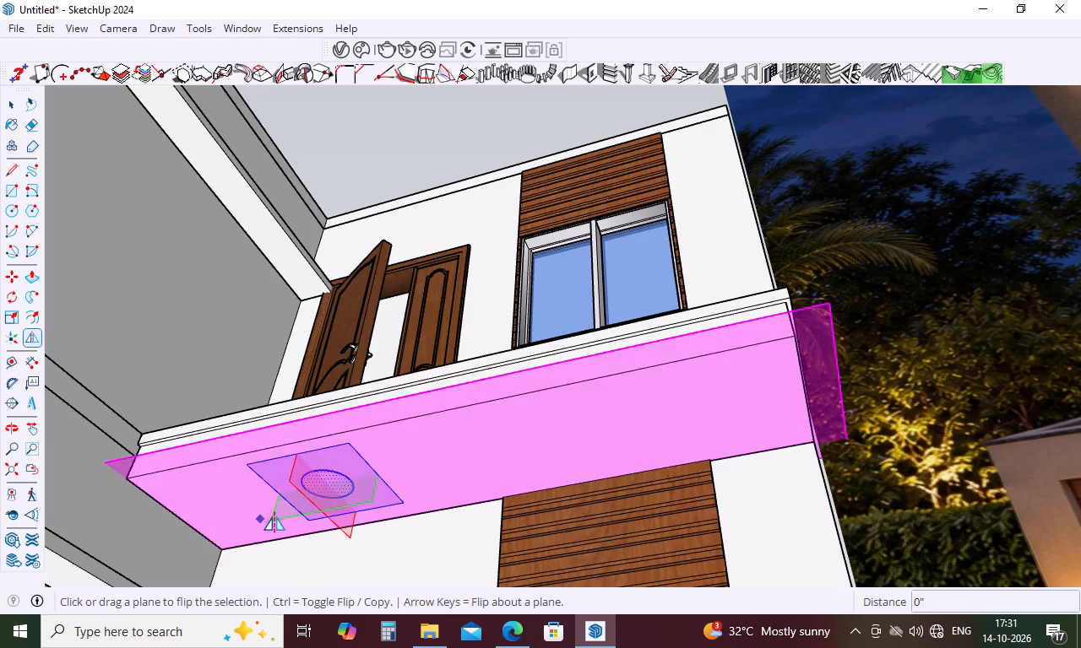
pyautogui.moveTo(297, 491); pyautogui.dragTo(421, 480)
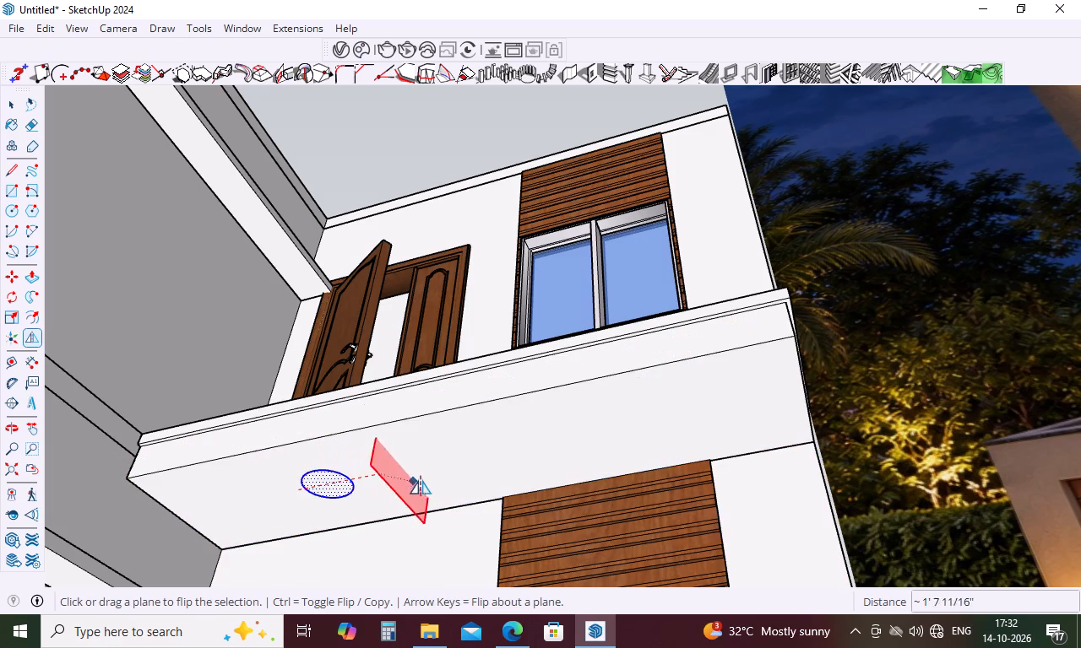
pyautogui.moveTo(421, 480); pyautogui.dragTo(462, 450)
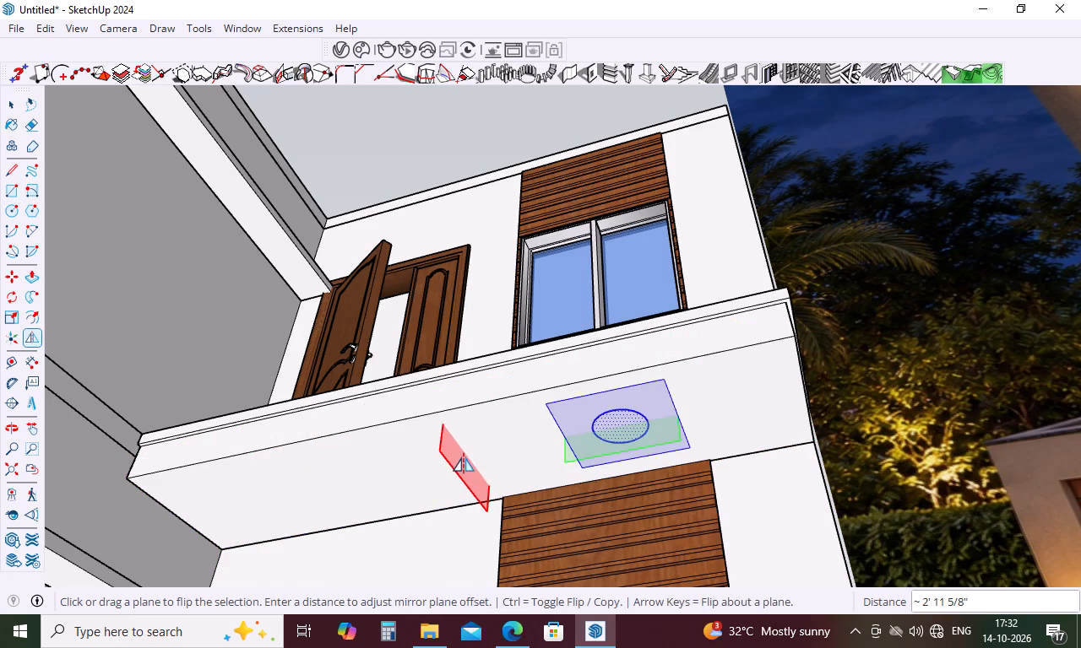
pyautogui.hotkey('ctrl', 'z')
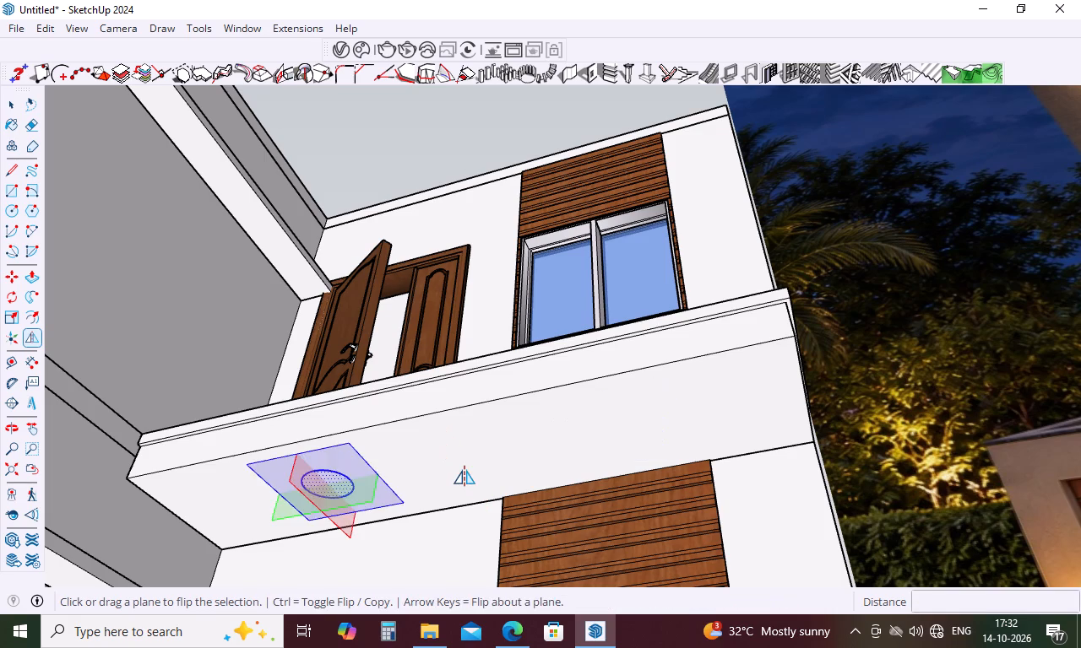
pyautogui.moveTo(331, 516); pyautogui.dragTo(441, 491)
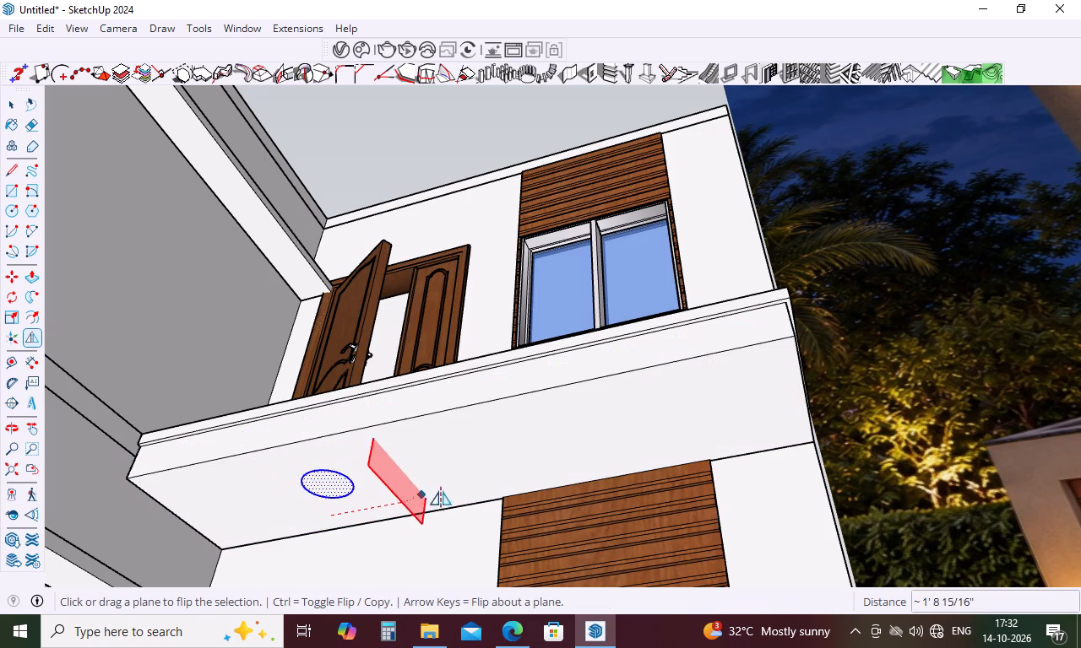
pyautogui.moveTo(441, 491); pyautogui.dragTo(502, 483)
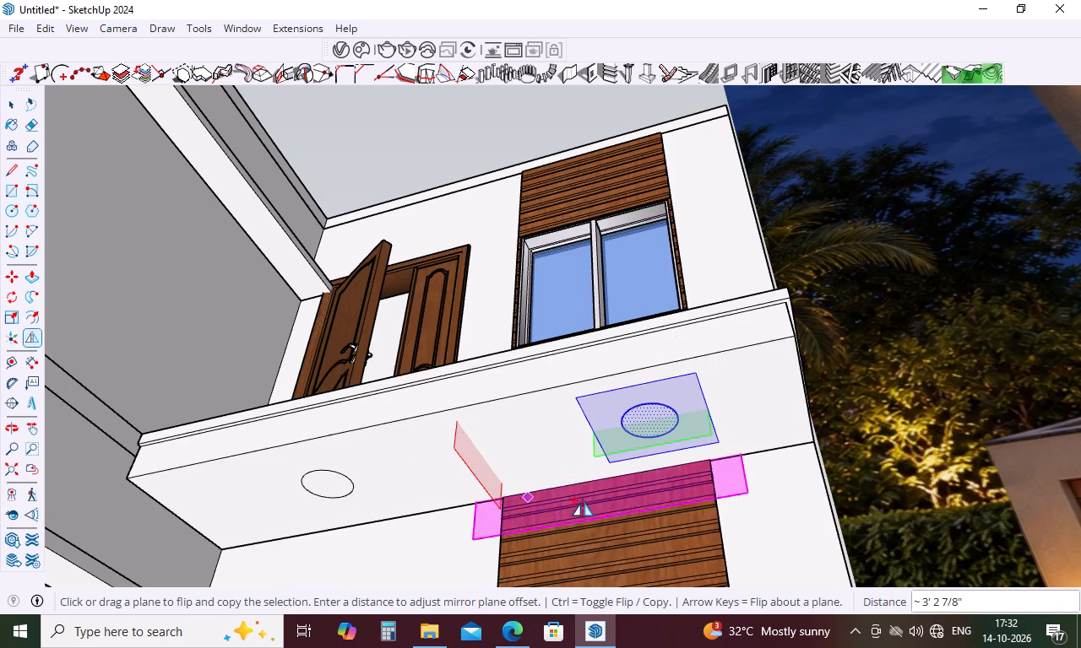
pyautogui.press('space')
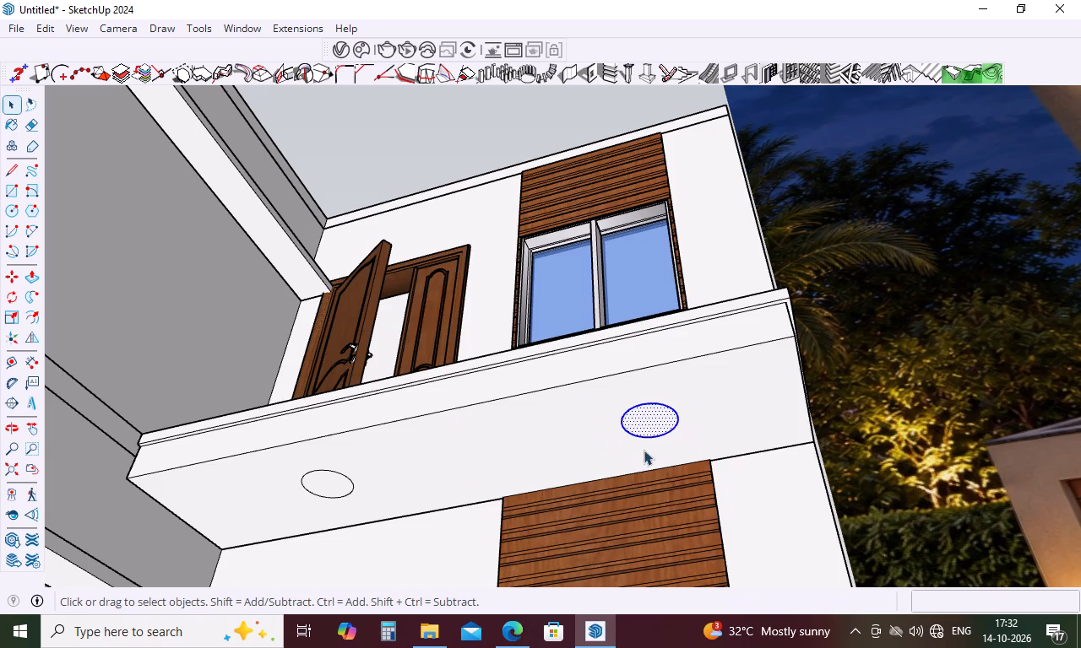
pyautogui.press('space')
pyautogui.click(886, 386)
# Push/Pull both circles 0.5" downwards from the balcony slab's underside to form the ceiling lights.
pyautogui.click(634, 420)
pyautogui.press('BackSpace')
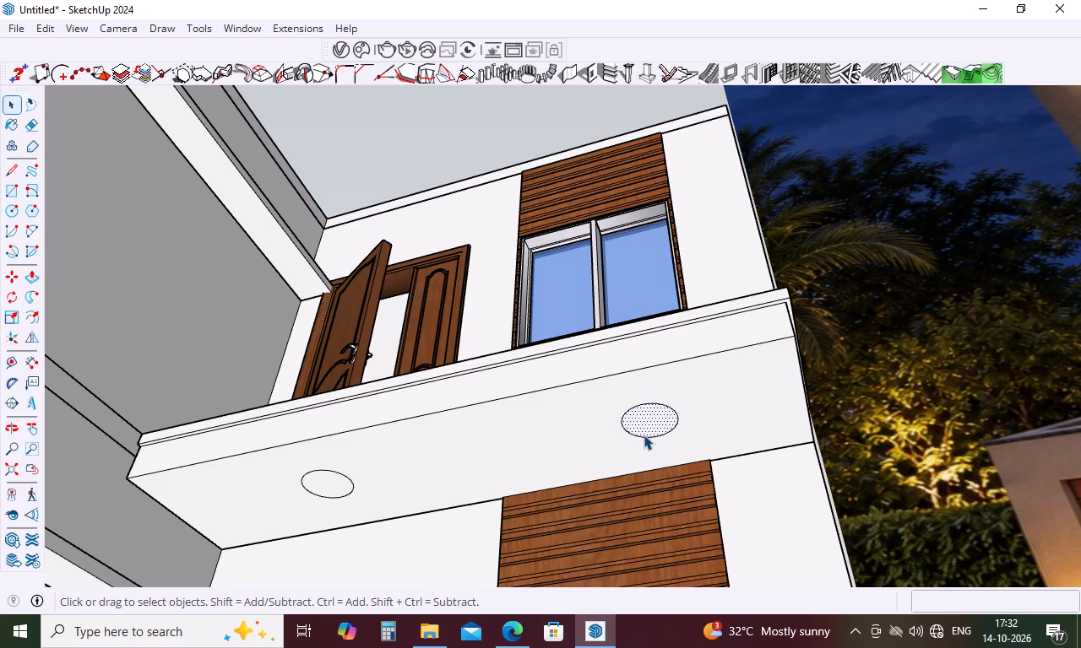
pyautogui.press('p')
pyautogui.click(644, 435)
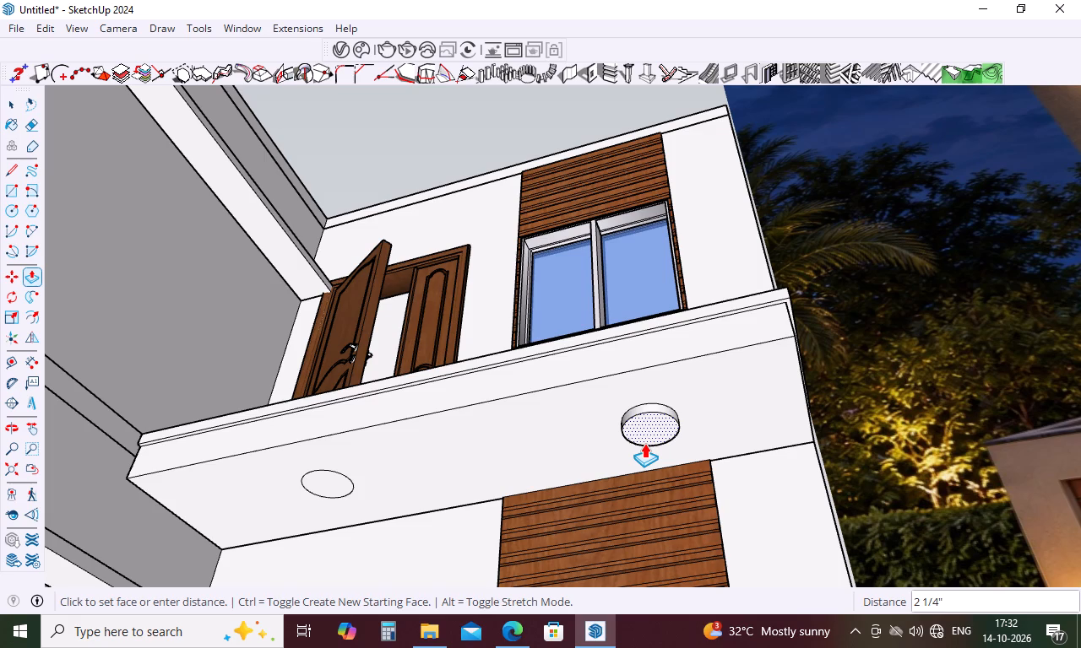
pyautogui.write('.5')
pyautogui.press('Return')
pyautogui.doubleClick(334, 485)
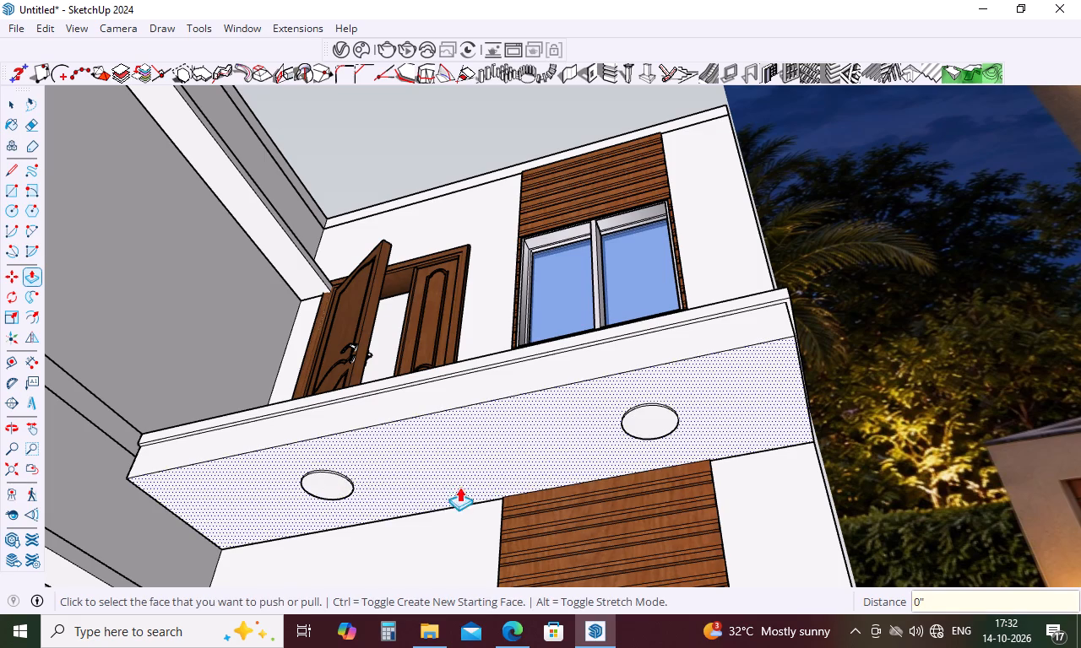
pyautogui.press('space')
# Group the entire first-floor balcony slab together with its two round ceiling lights.
pyautogui.scroll(-4, 757, 368)
pyautogui.moveTo(757, 368); pyautogui.dragTo(749, 452, button='middle')
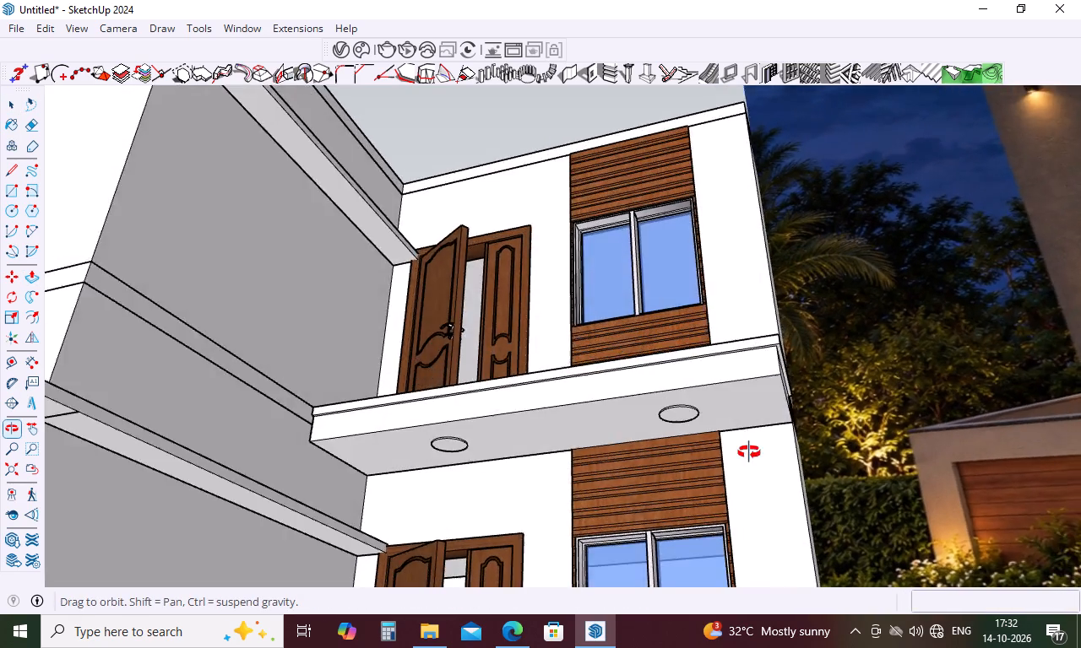
pyautogui.moveTo(749, 452); pyautogui.dragTo(631, 548, button='middle')
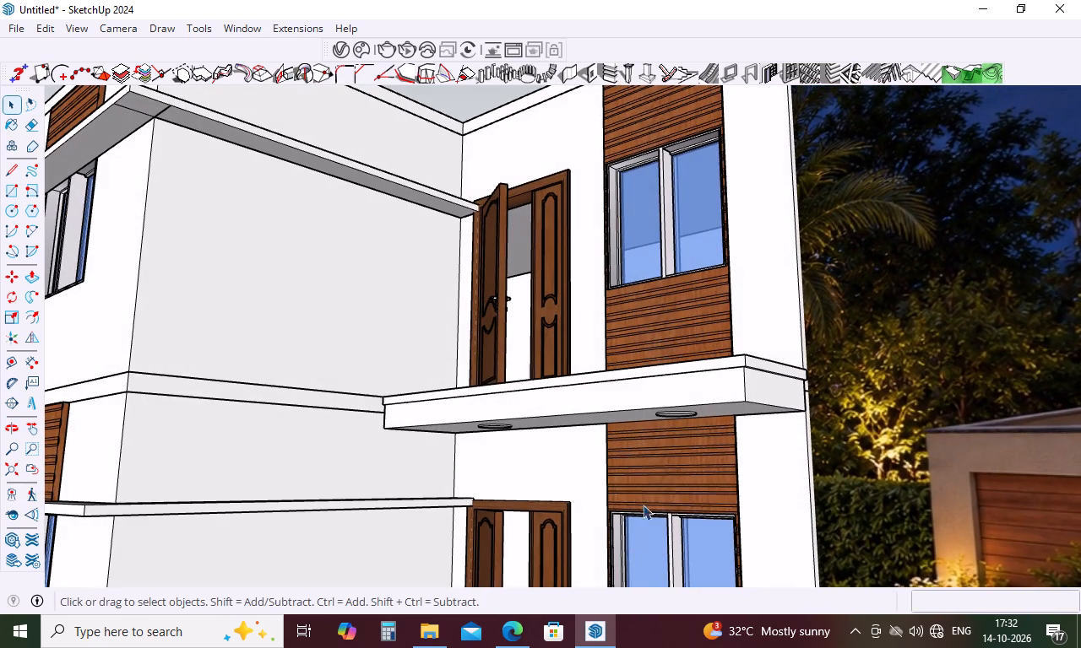
pyautogui.tripleClick(700, 394)
pyautogui.doubleClick(700, 394)
pyautogui.rightClick(700, 394)
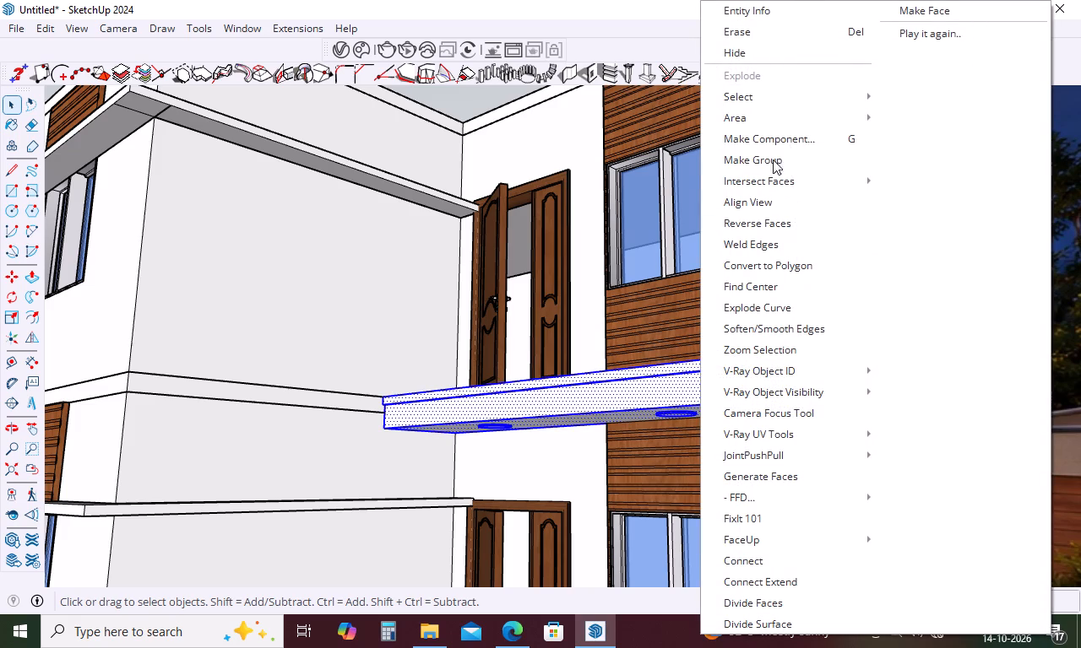
pyautogui.click(780, 160)
pyautogui.click(835, 295)
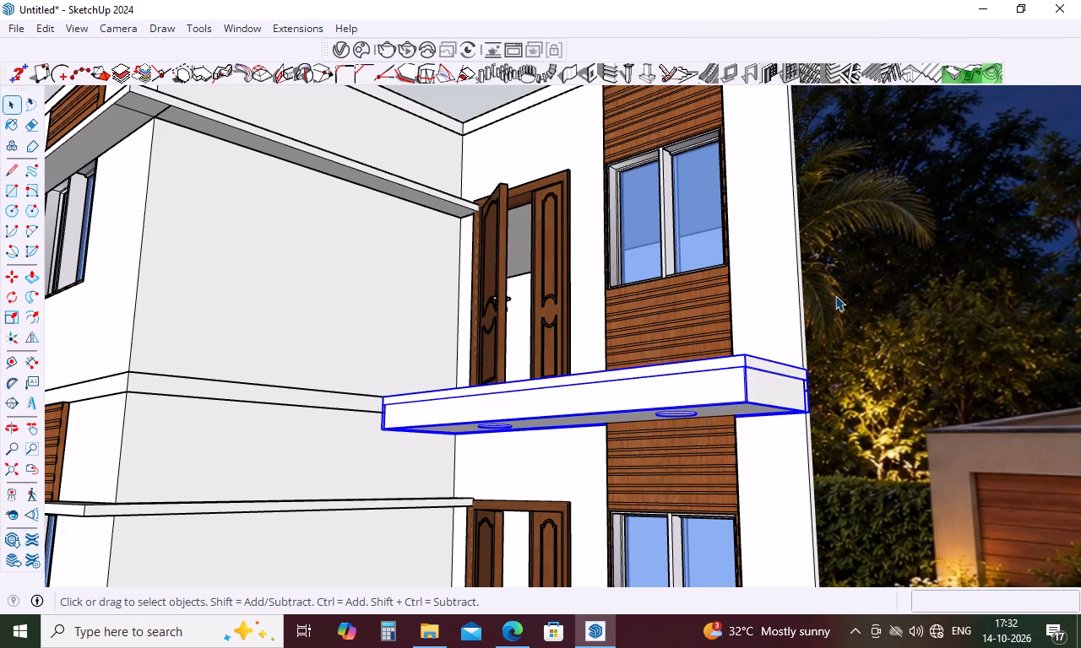
# Examine the whole modelled facade and compare its slabs, balcony and upper-floor details with the reference photo.
pyautogui.scroll(-11, 788, 304)
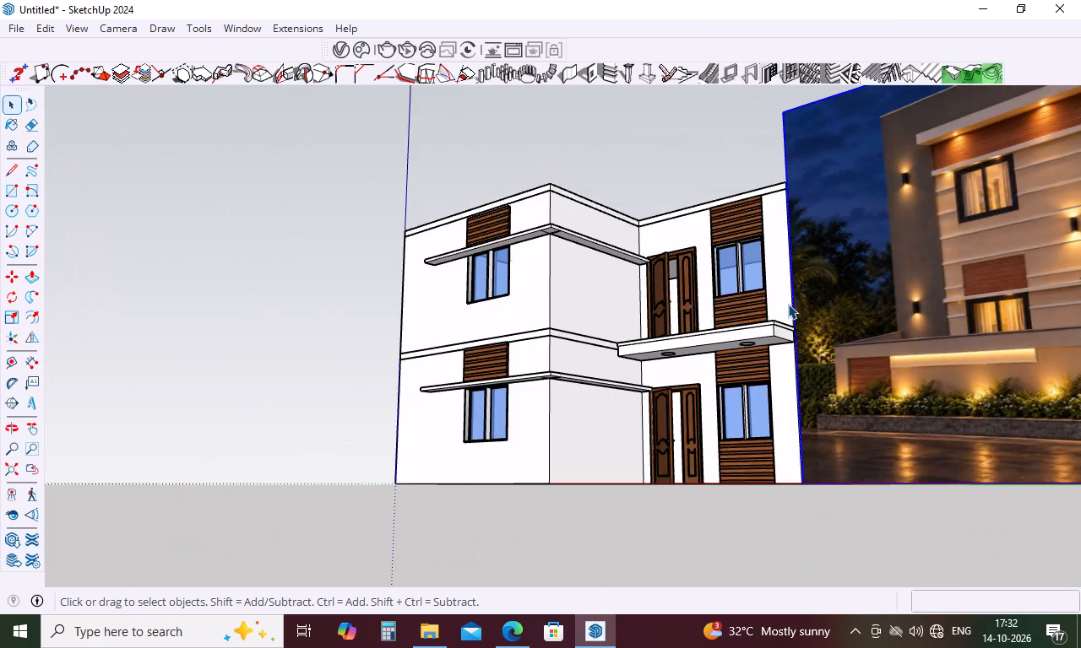
pyautogui.scroll(-7, 788, 304)
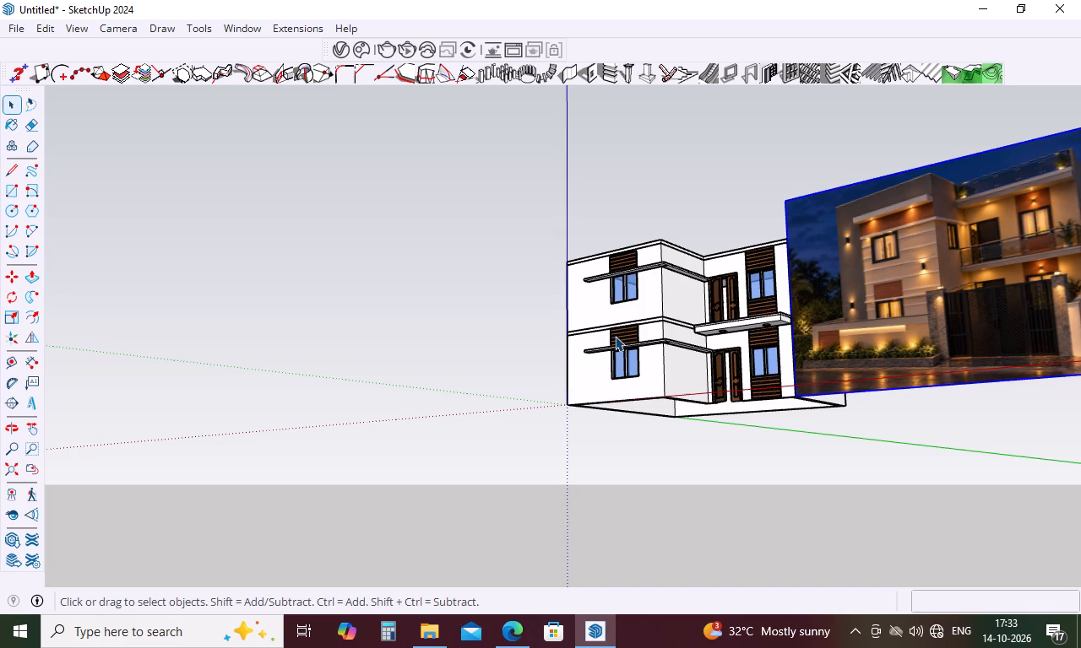
pyautogui.scroll(-4, 615, 336)
pyautogui.moveTo(617, 337); pyautogui.dragTo(678, 453, button='middle')
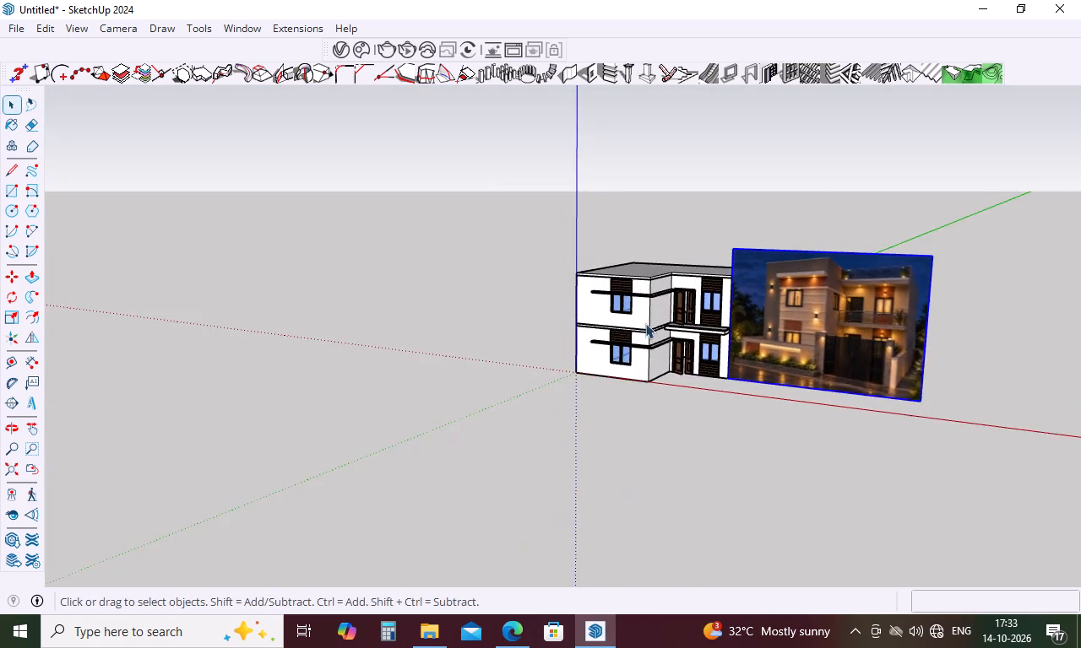
pyautogui.scroll(17, 645, 290)
pyautogui.scroll(4, 655, 305)
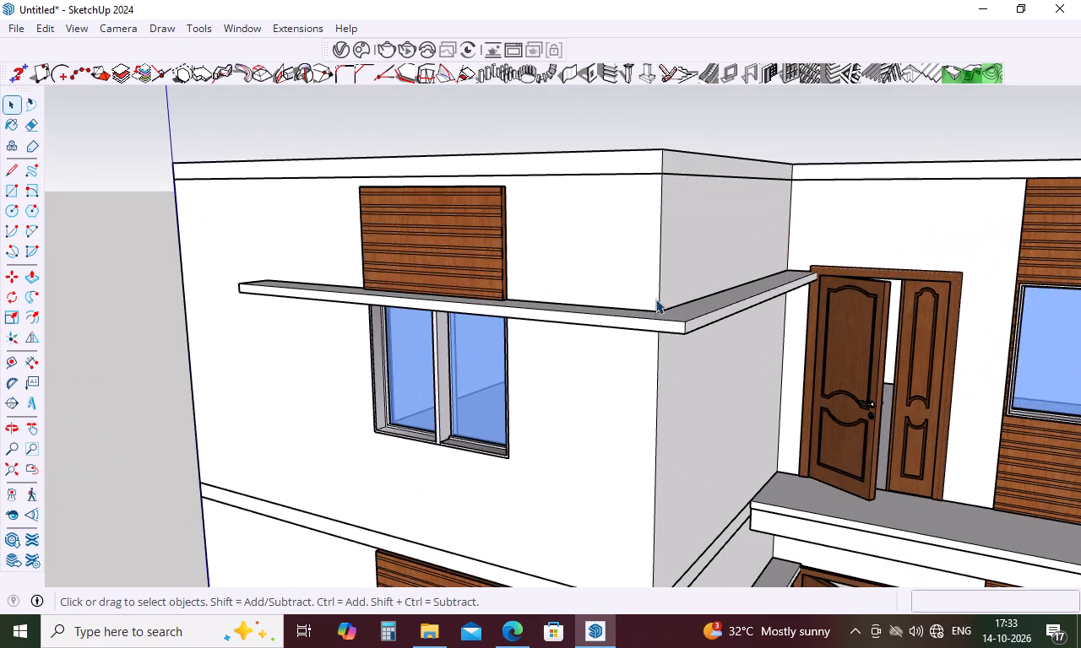
pyautogui.moveTo(655, 299); pyautogui.dragTo(611, 278, button='middle')
pyautogui.scroll(-11, 611, 279)
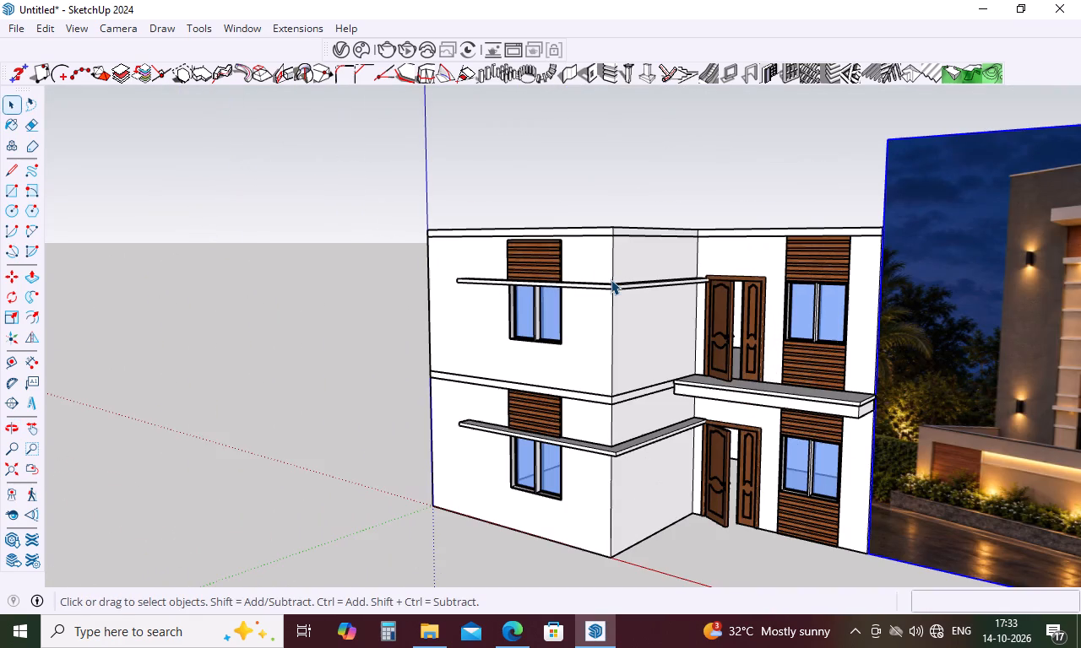
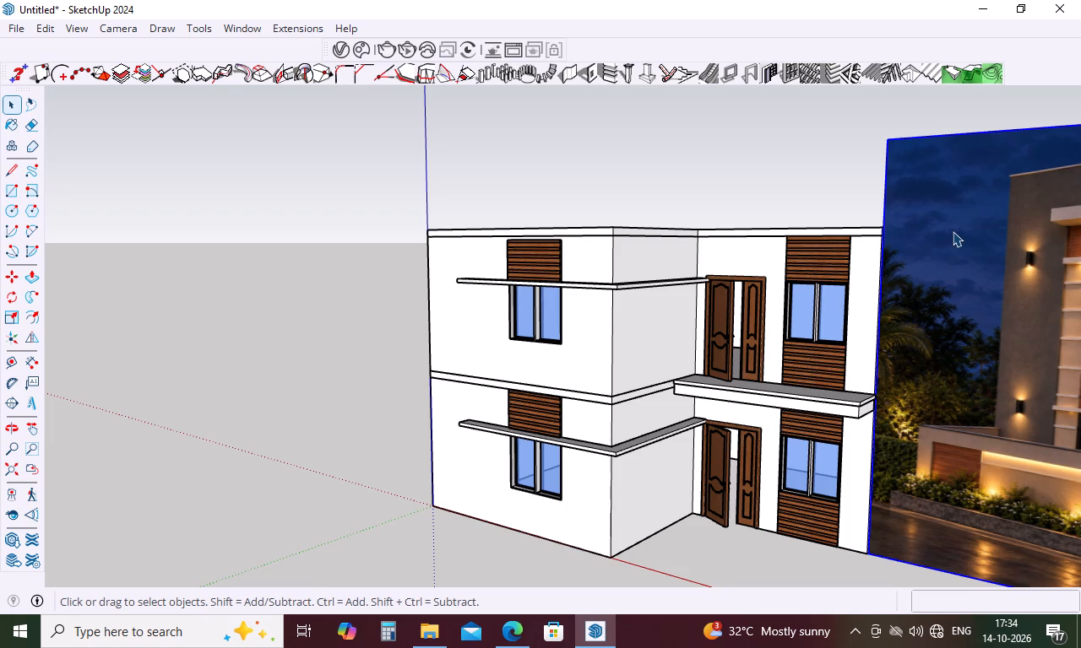
# Examine the reference photo's balcony, its railing and the ceiling lights under both slabs against the modelled facade.
pyautogui.scroll(-6, 316, 487)
pyautogui.moveTo(324, 462); pyautogui.dragTo(558, 481, button='middle')
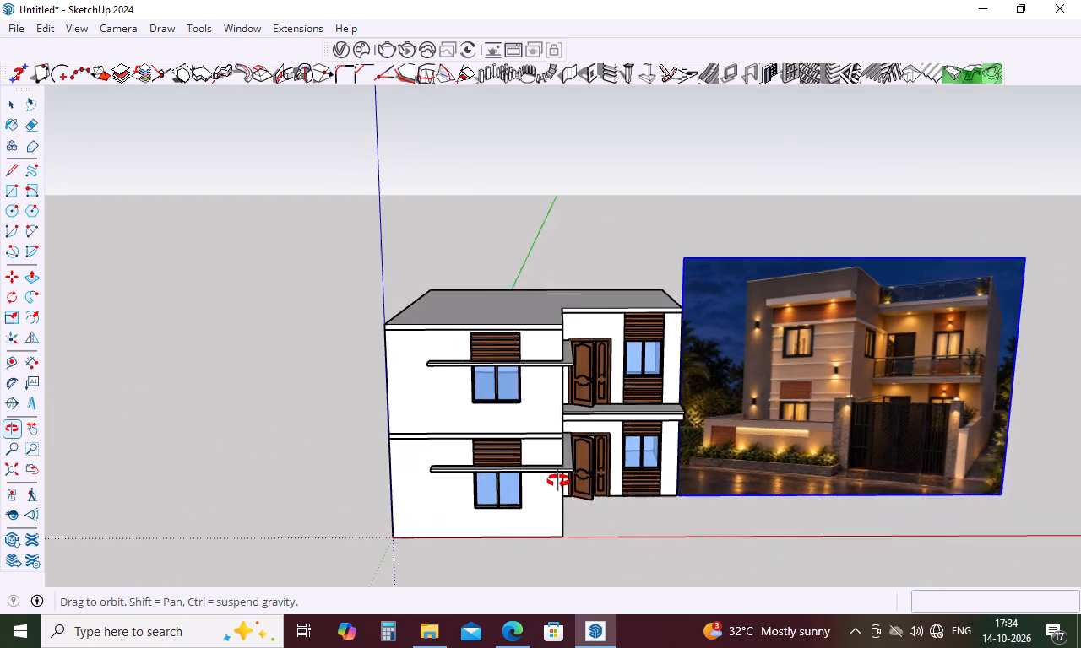
pyautogui.moveTo(558, 481); pyautogui.dragTo(502, 407, button='middle')
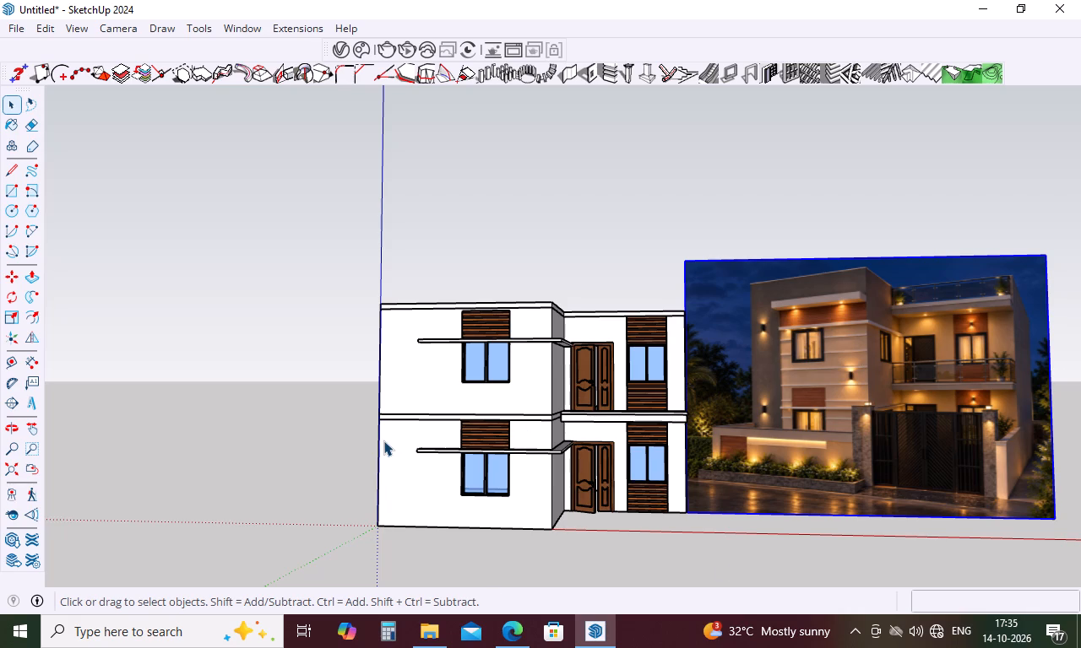
pyautogui.scroll(6, 1033, 429)
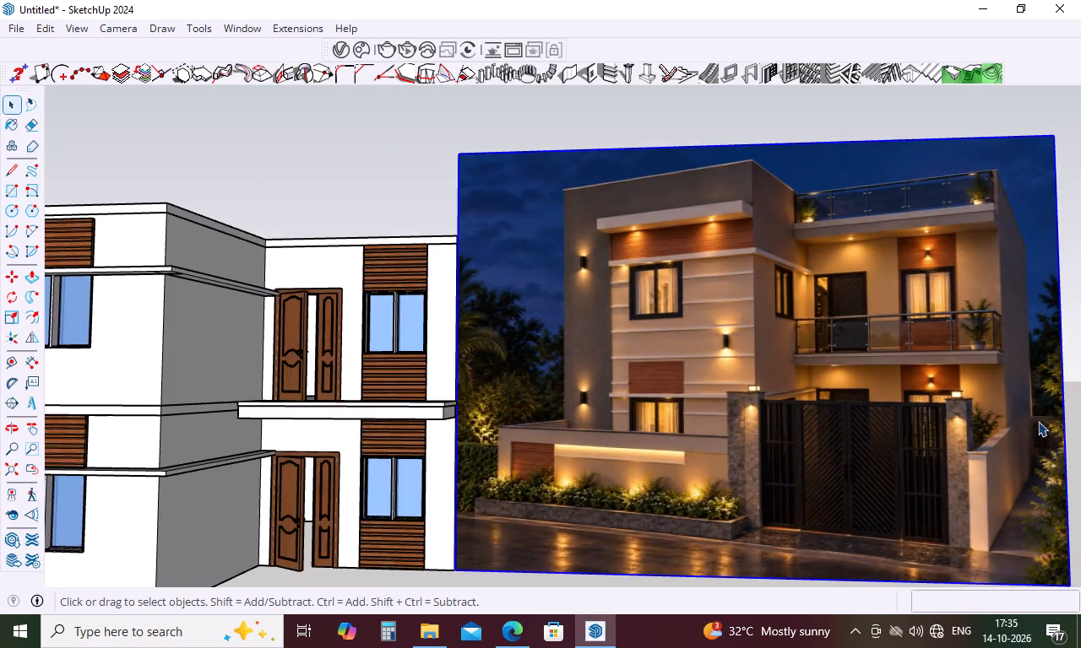
pyautogui.scroll(10, 1018, 397)
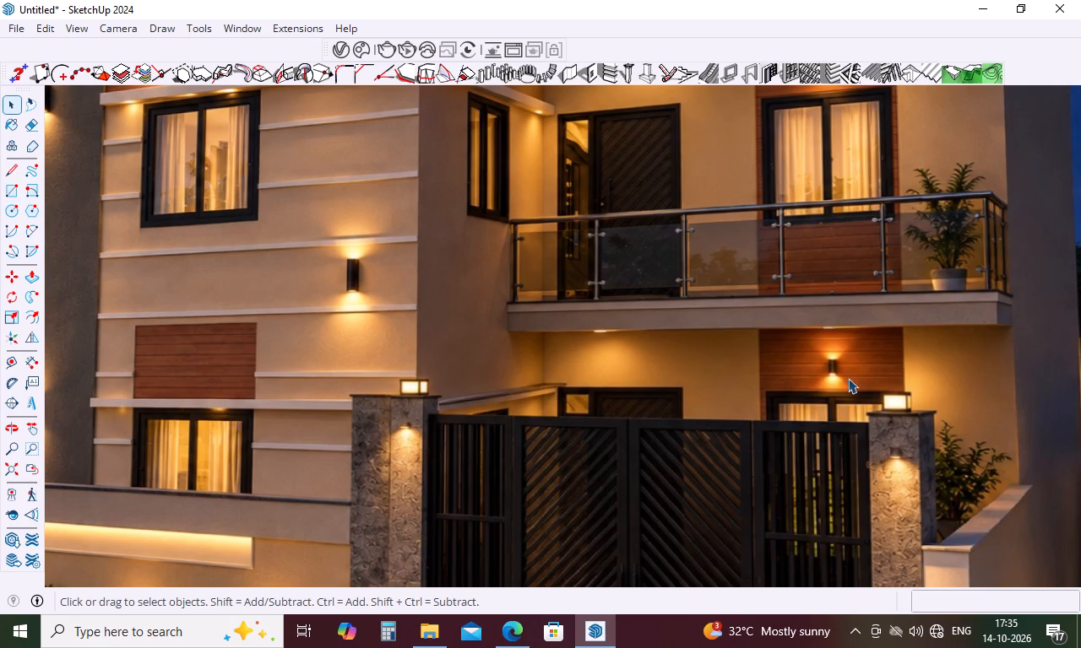
pyautogui.scroll(-6, 824, 387)
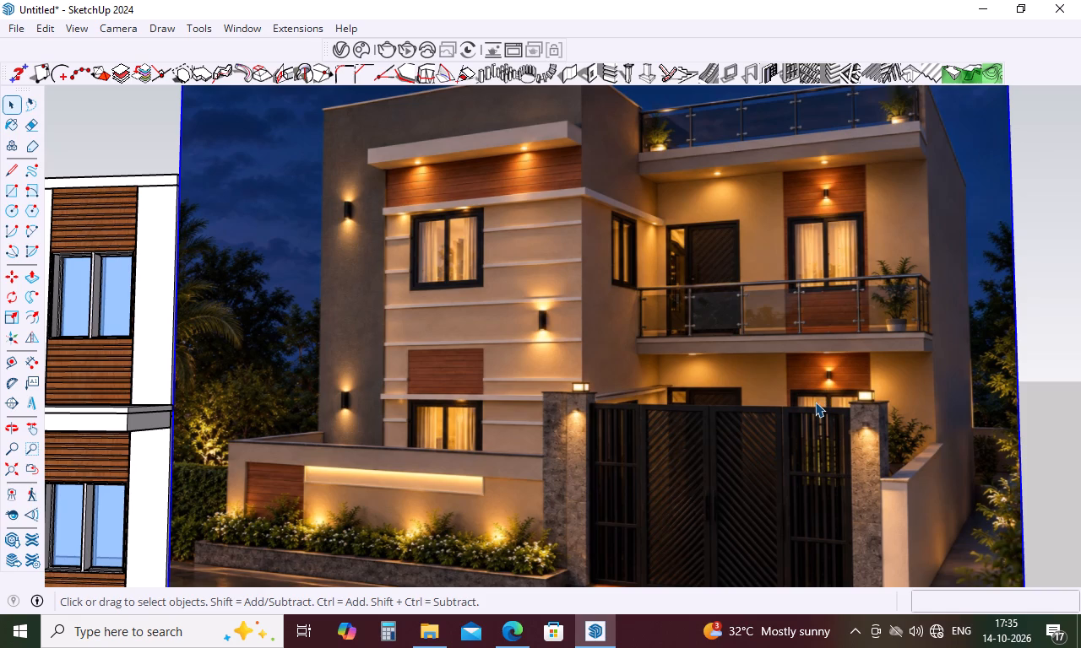
pyautogui.scroll(3, 875, 175)
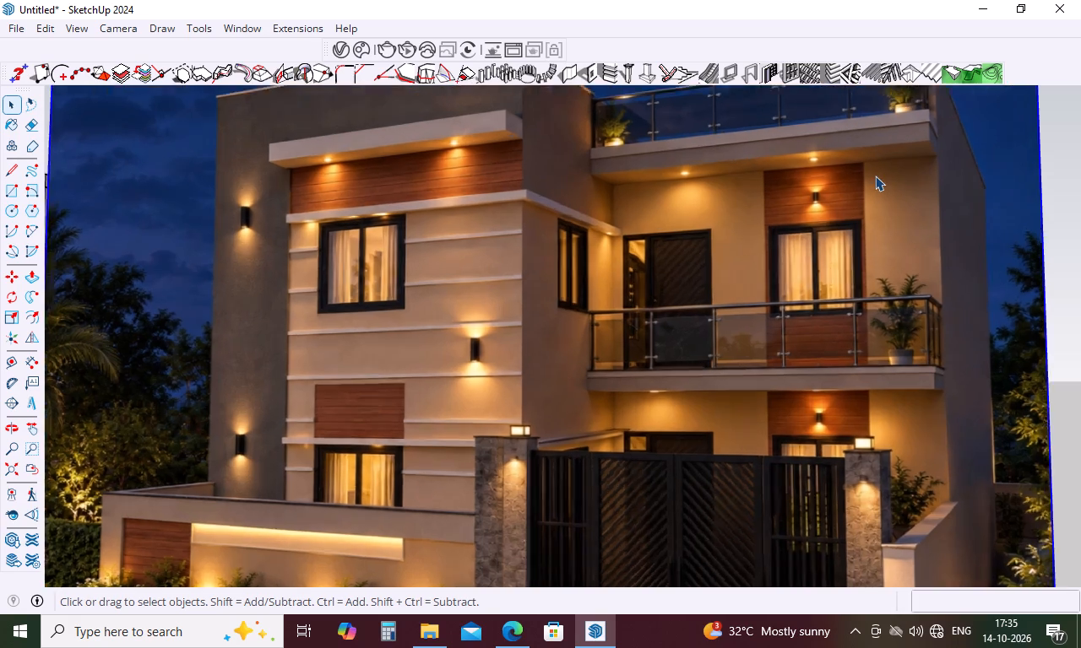
pyautogui.scroll(6, 875, 175)
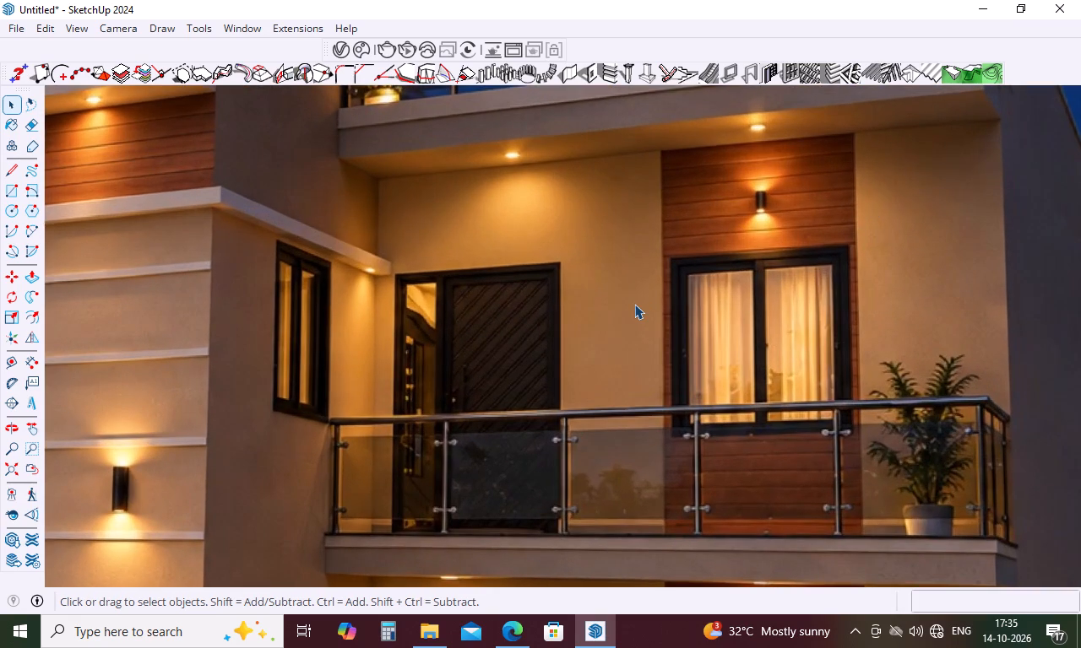
pyautogui.scroll(-8, 634, 304)
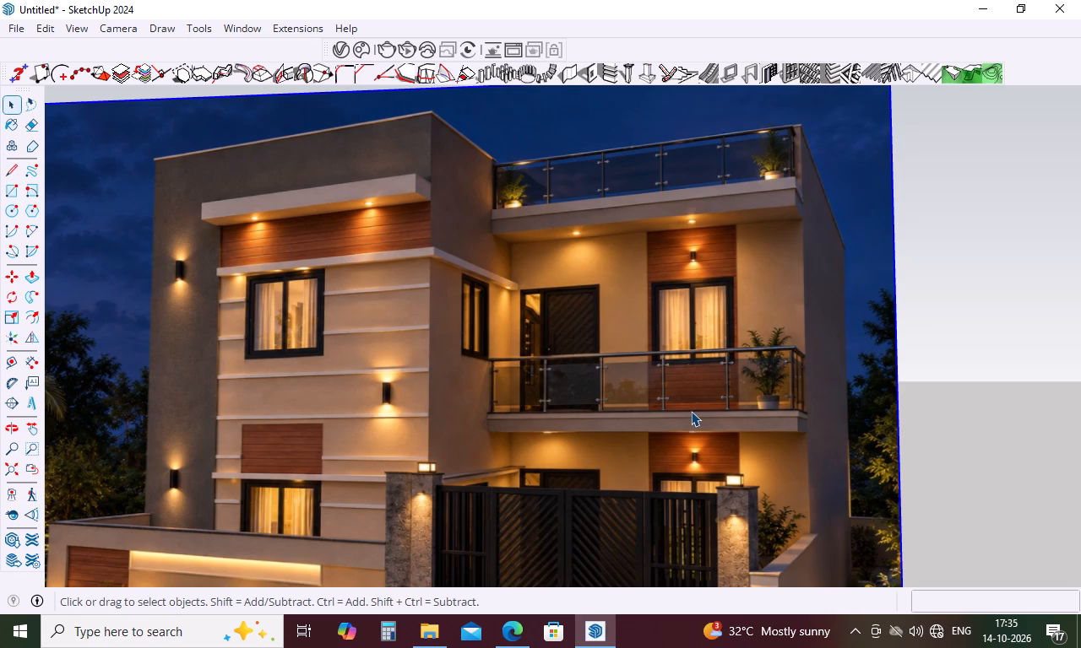
pyautogui.press('space')
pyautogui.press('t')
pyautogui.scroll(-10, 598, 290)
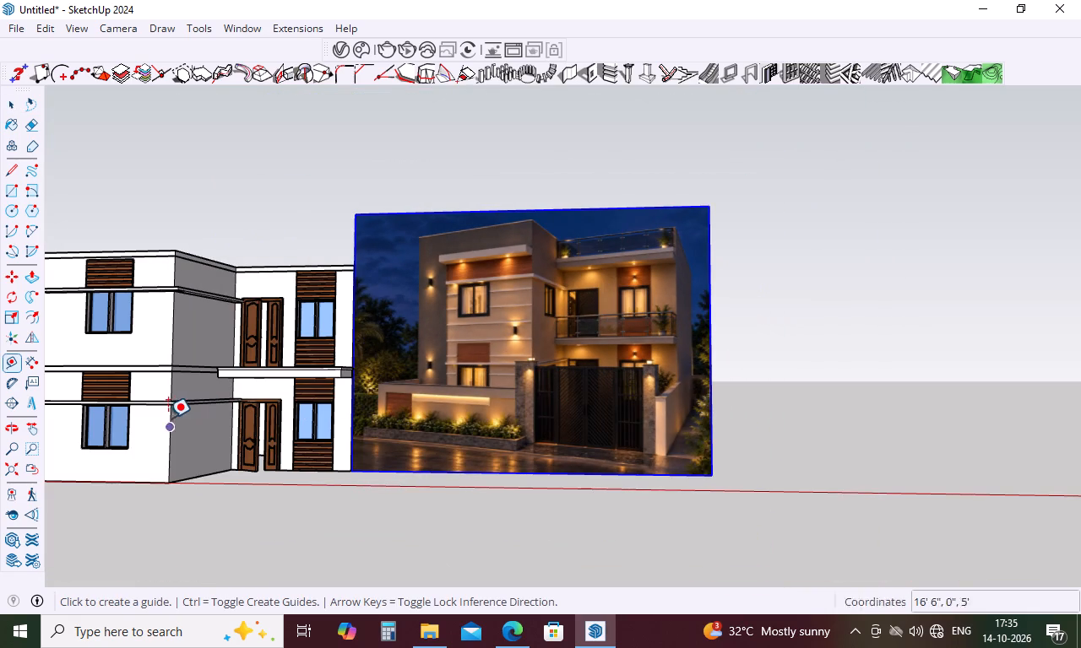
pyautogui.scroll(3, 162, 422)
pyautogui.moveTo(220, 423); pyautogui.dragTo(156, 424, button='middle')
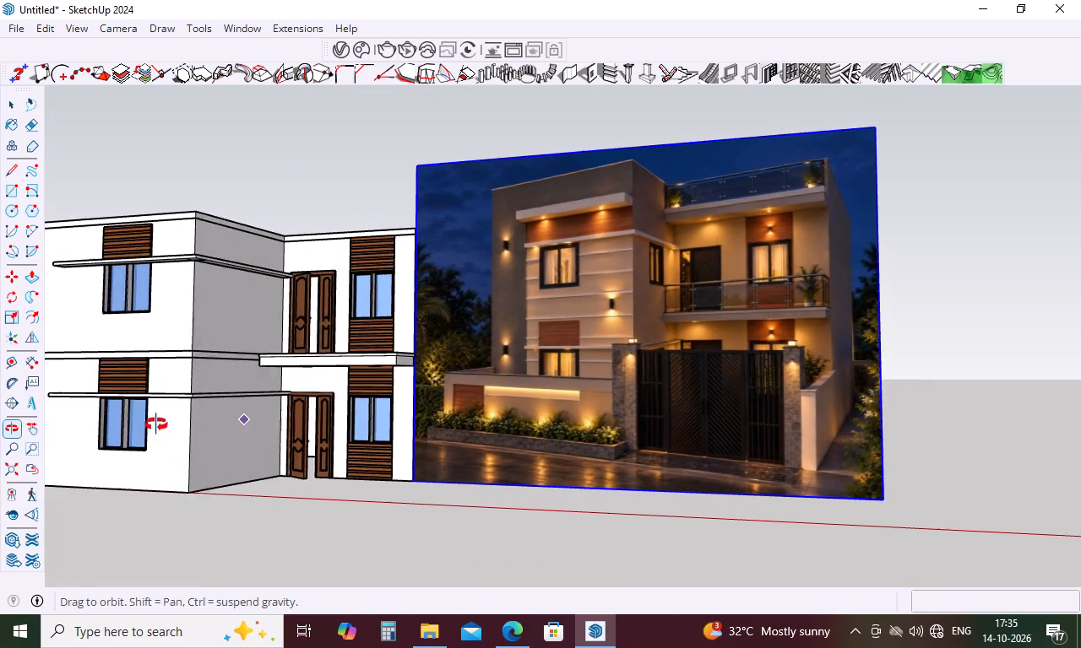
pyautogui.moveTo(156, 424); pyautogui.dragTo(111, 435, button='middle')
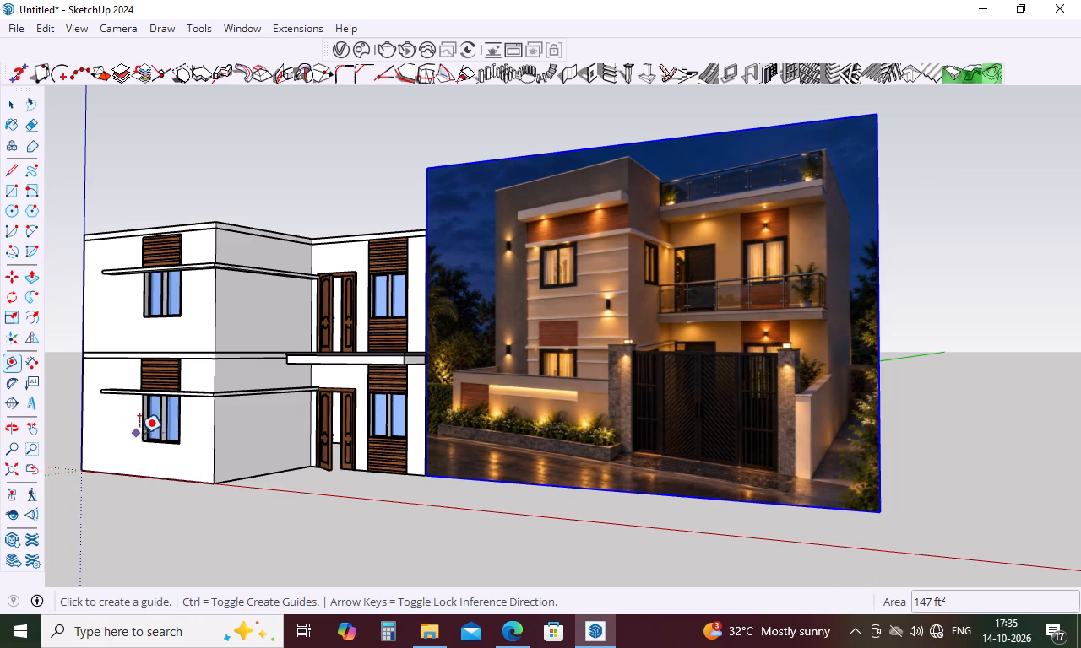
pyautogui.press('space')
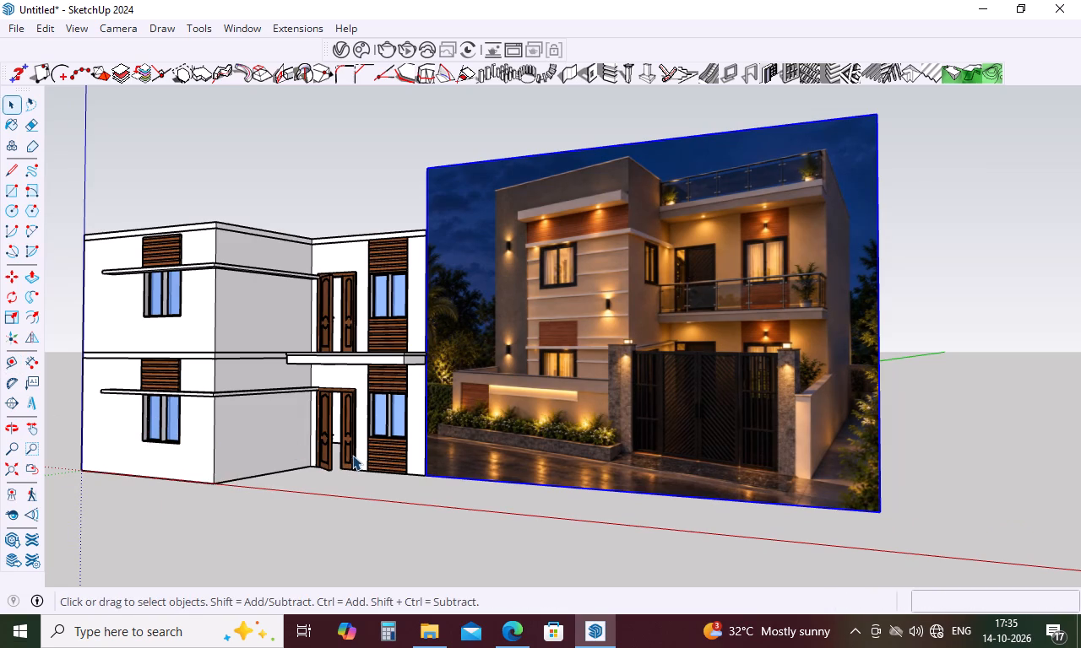
# Examine the roof-level projecting slab in the reference photo and compare it with the model's roof edge above the recessed wall.
pyautogui.scroll(-4, 371, 438)
pyautogui.moveTo(372, 437); pyautogui.dragTo(515, 462, button='middle')
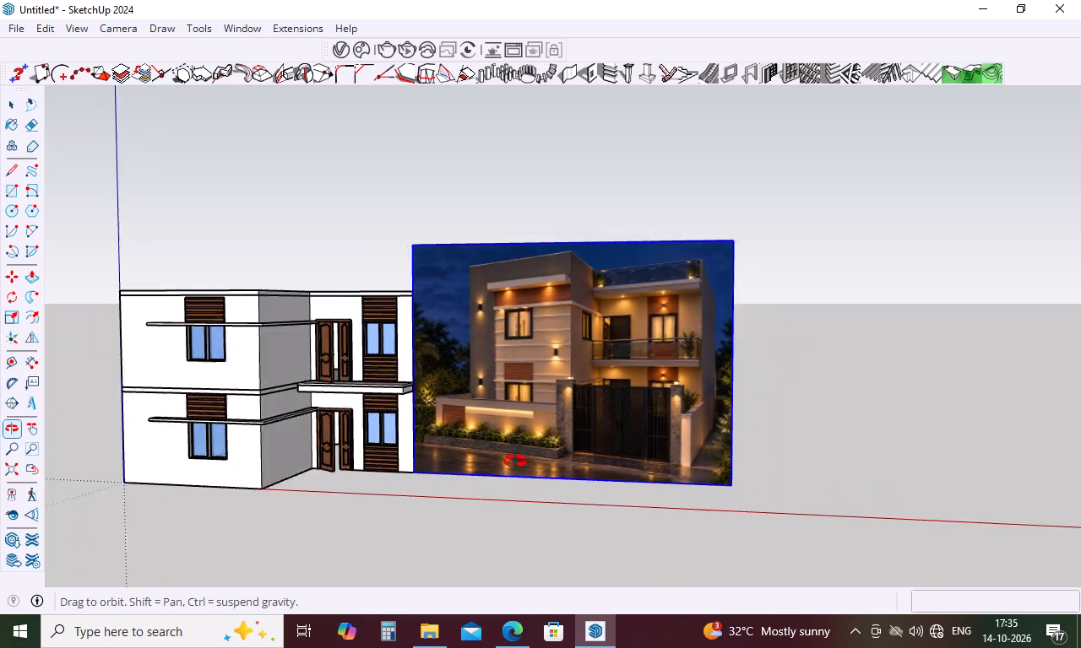
pyautogui.moveTo(515, 462); pyautogui.dragTo(558, 462, button='middle')
pyautogui.scroll(5, 754, 345)
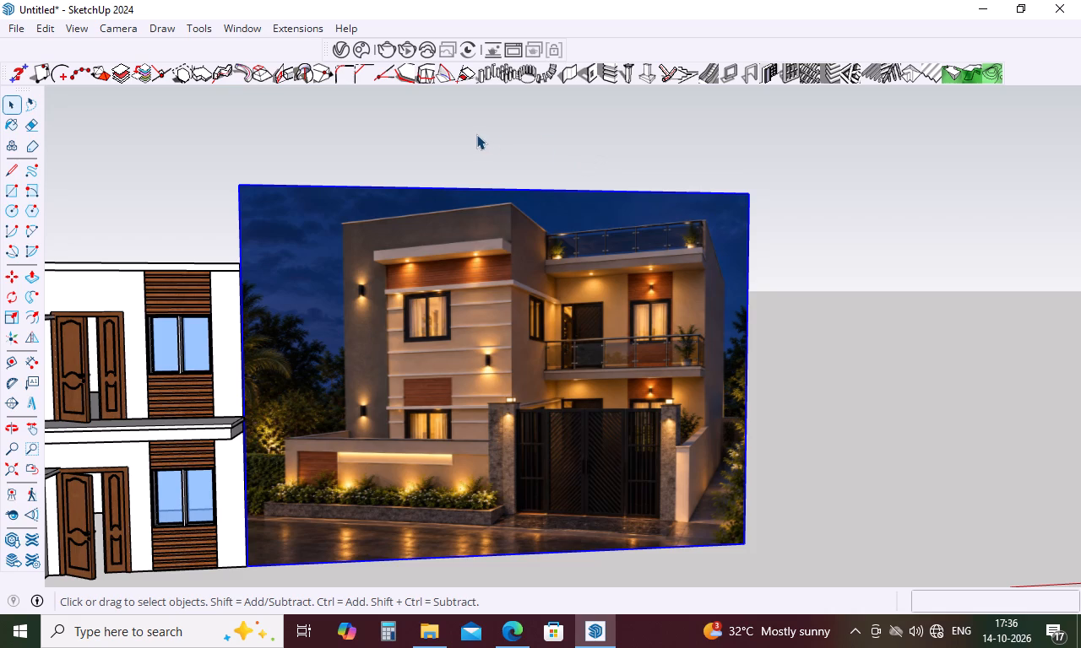
pyautogui.scroll(-3, 536, 286)
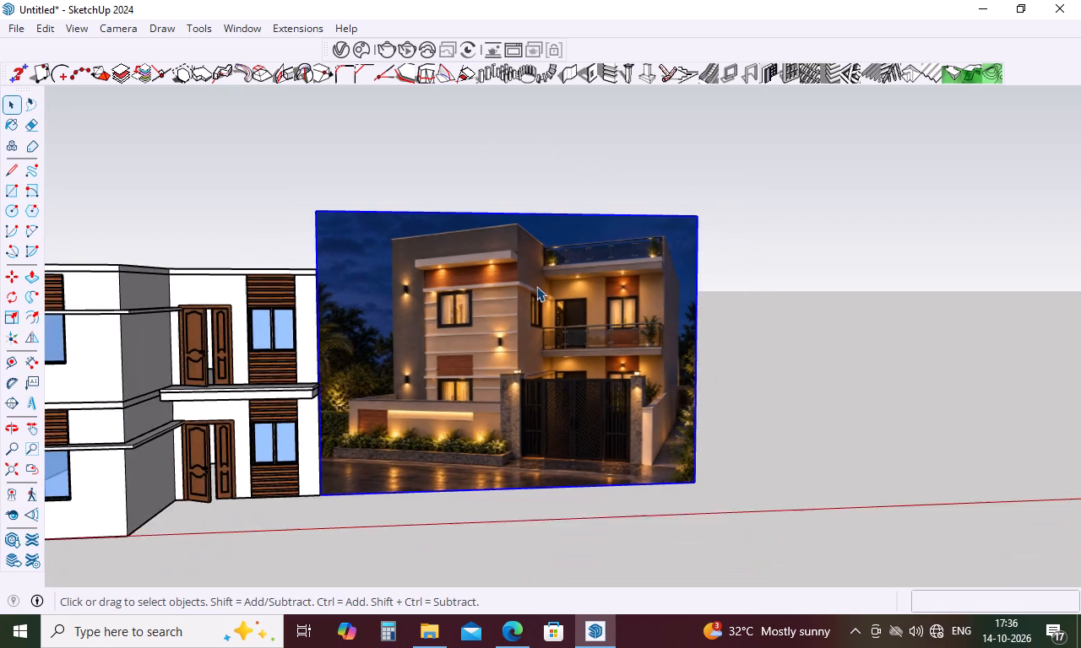
pyautogui.scroll(6, 606, 280)
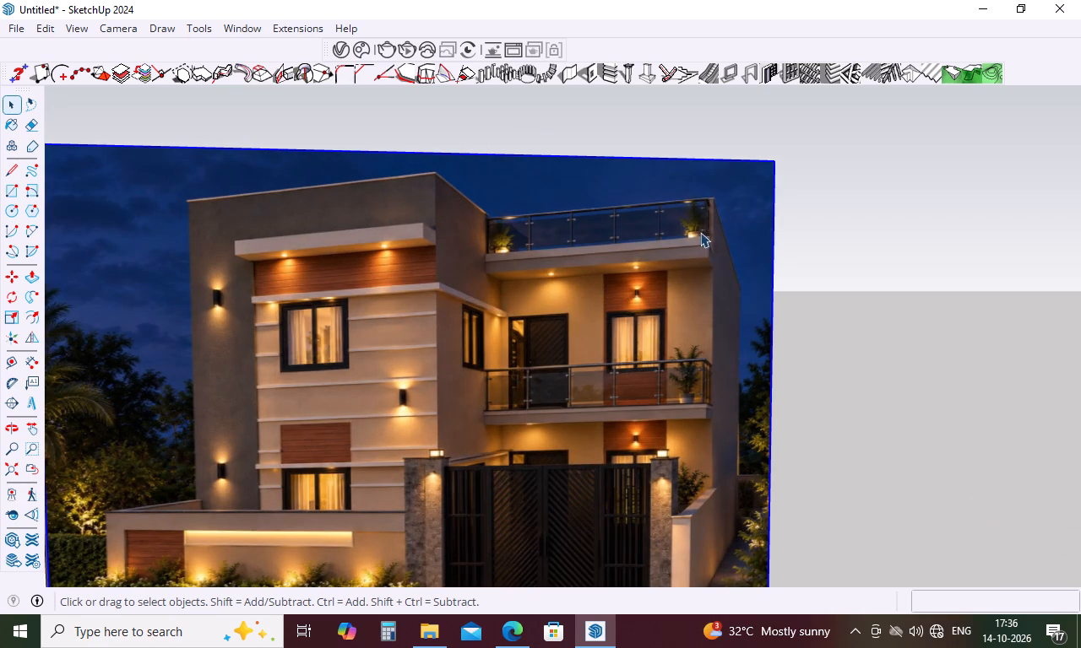
pyautogui.moveTo(703, 230); pyautogui.dragTo(676, 242, button='middle')
pyautogui.scroll(3, 676, 242)
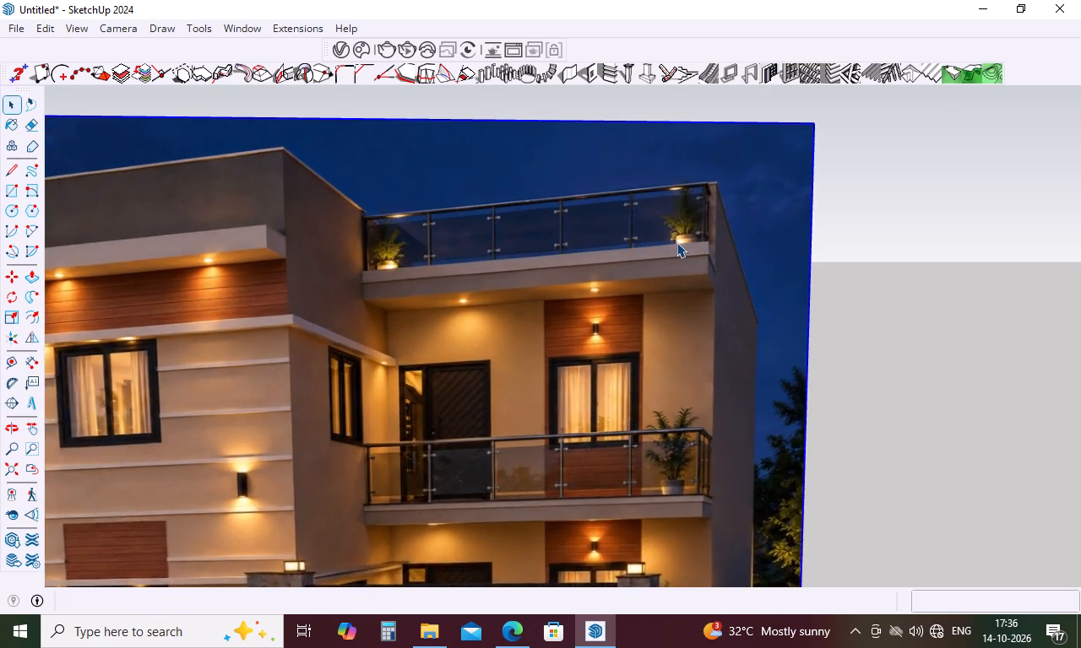
pyautogui.scroll(2, 676, 242)
pyautogui.scroll(-5, 676, 242)
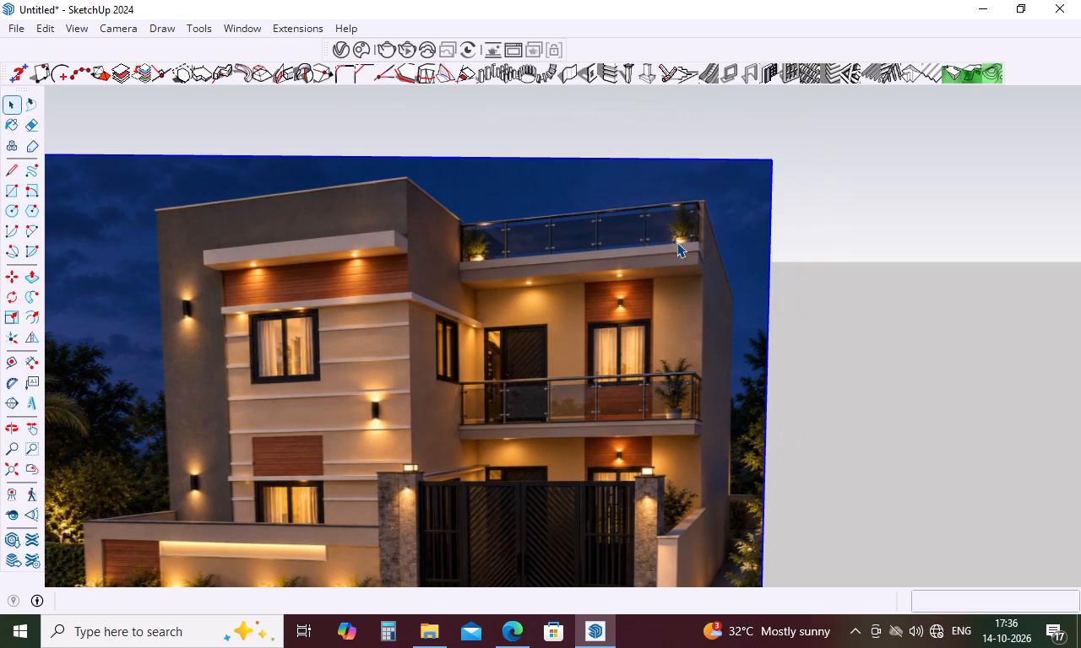
pyautogui.moveTo(676, 242); pyautogui.dragTo(647, 273, button='middle')
pyautogui.scroll(3, 647, 273)
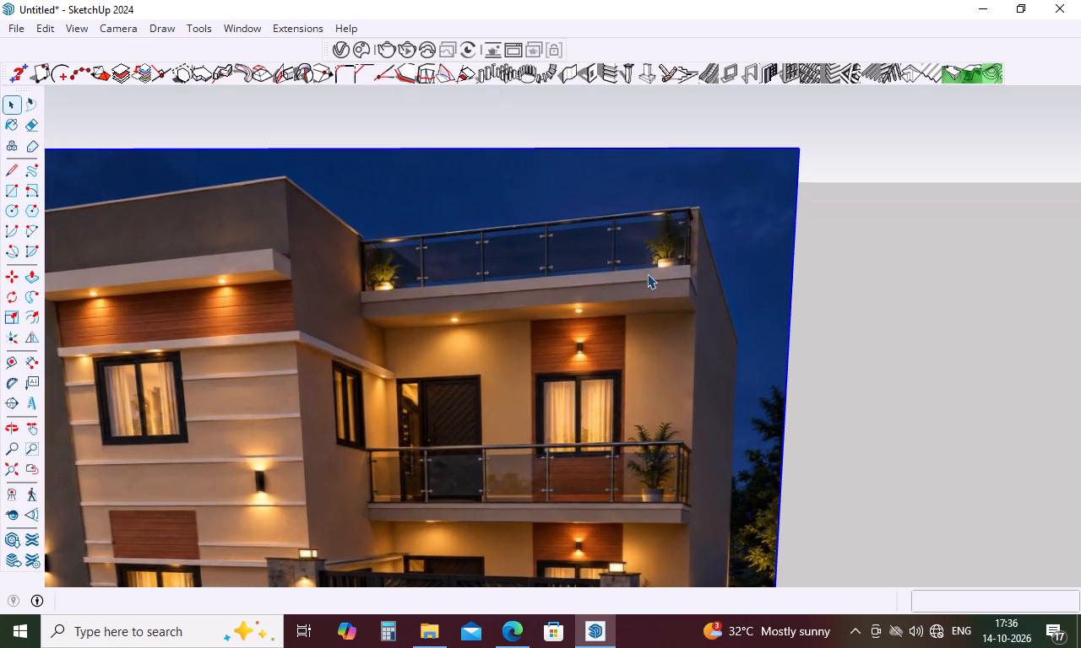
pyautogui.scroll(-14, 679, 265)
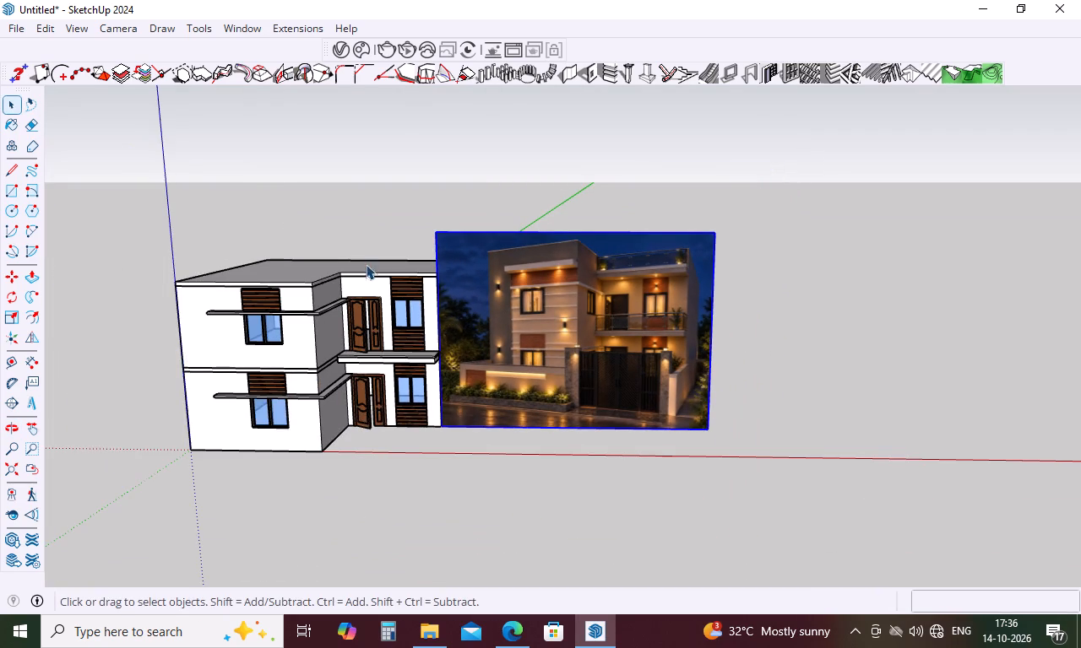
pyautogui.scroll(5, 423, 256)
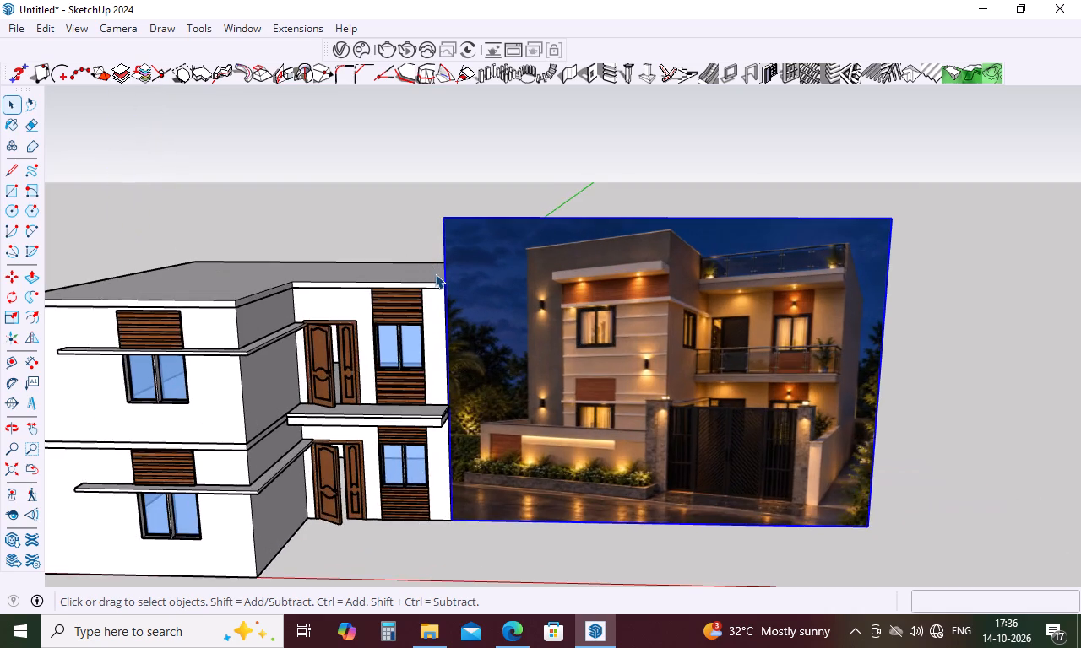
pyautogui.scroll(6, 435, 273)
pyautogui.scroll(4, 345, 297)
pyautogui.scroll(-5, 340, 292)
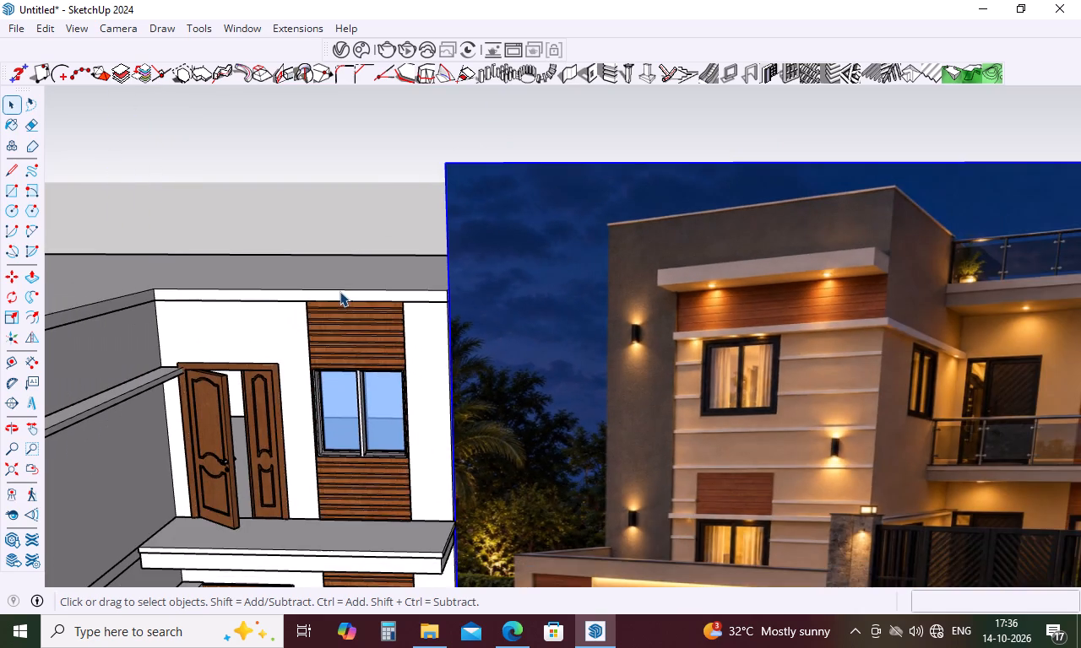
pyautogui.scroll(-4, 340, 291)
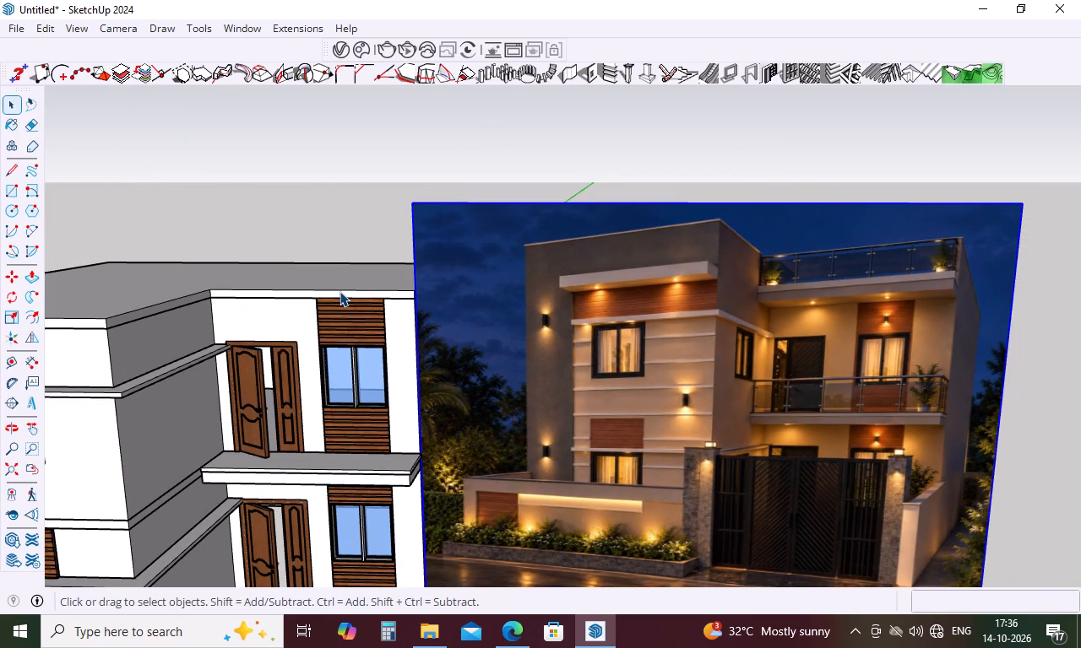
pyautogui.scroll(-5, 339, 291)
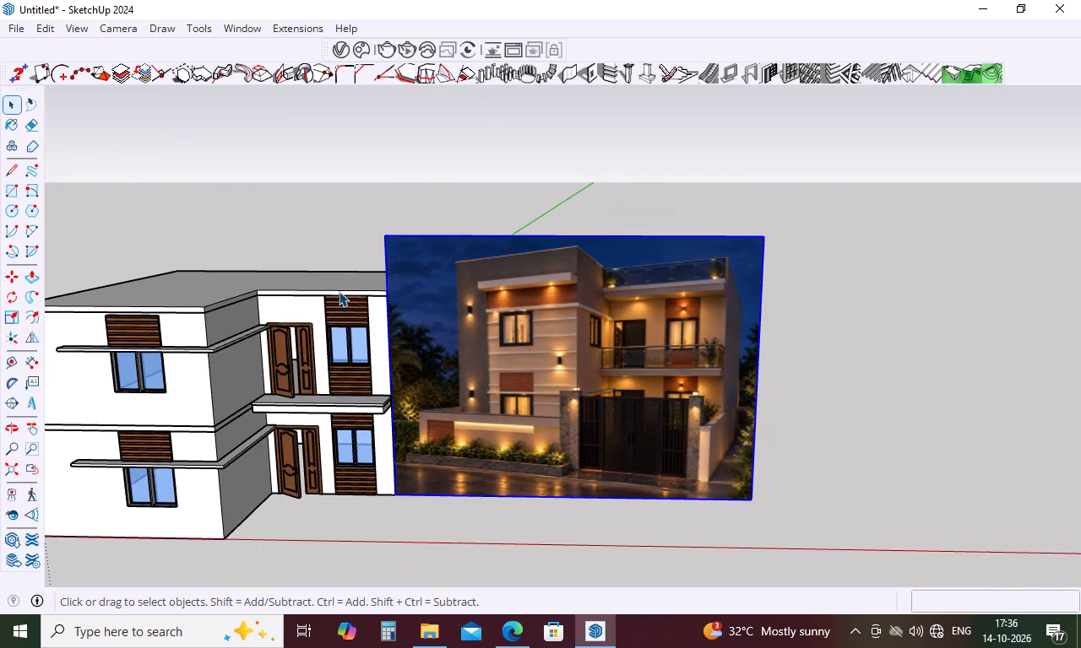
# Move the reference photo about 10' 10 3/4" away from the building's side to uncover the end wall.
pyautogui.press('m')
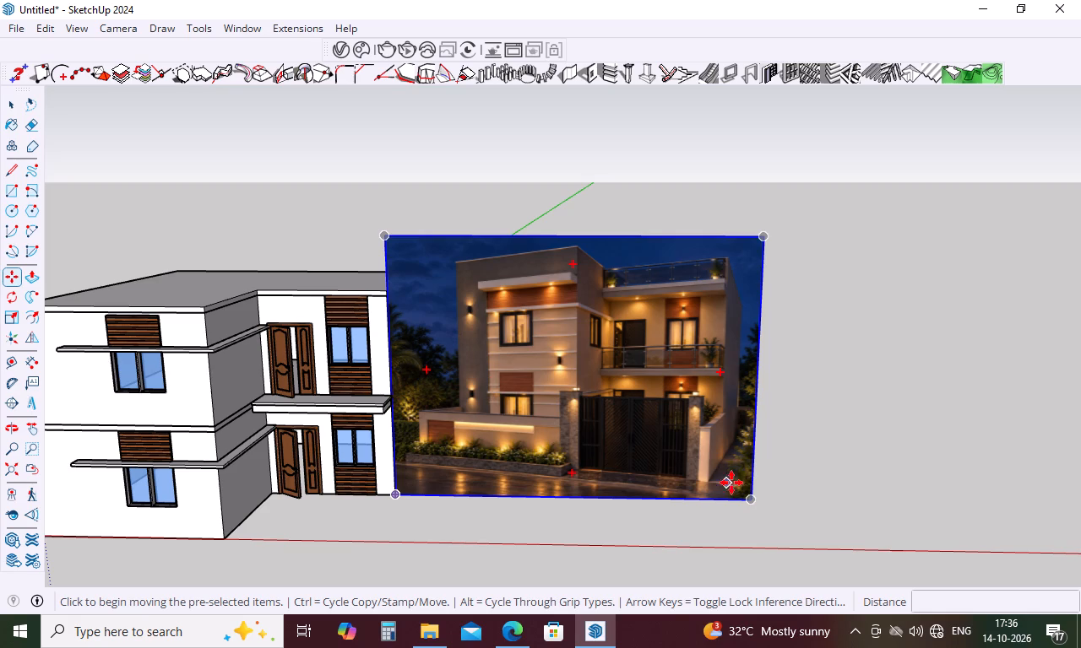
pyautogui.click(752, 499)
pyautogui.click(844, 488)
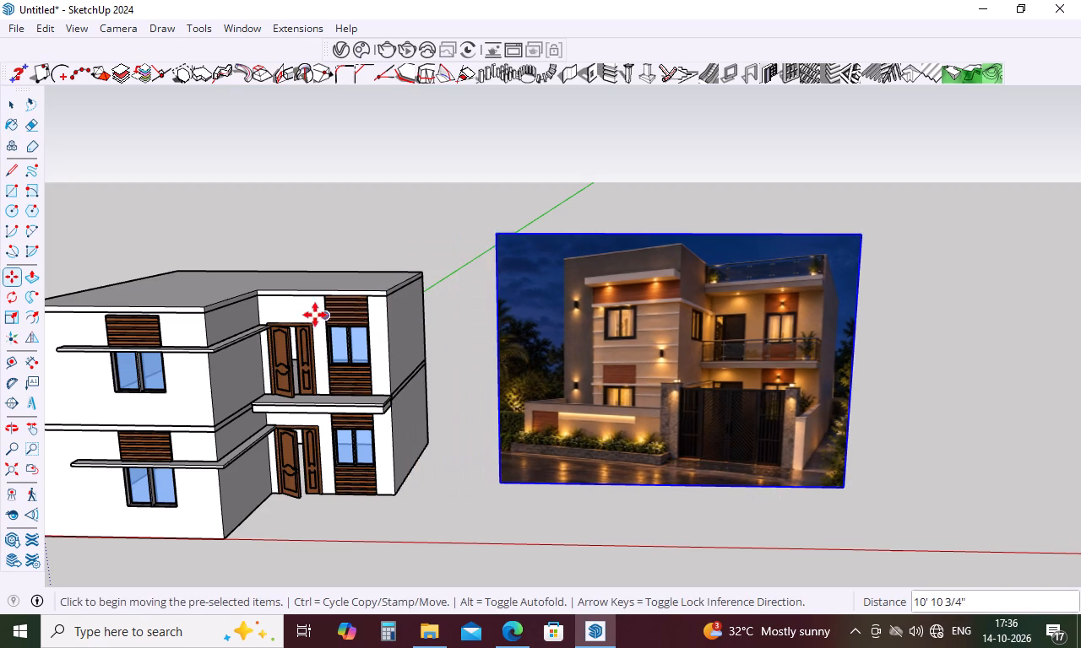
# Measure the first-floor balcony slab's projection along the bottom edge of its outer end with the Dimension tool.
pyautogui.moveTo(350, 366); pyautogui.dragTo(162, 382, button='middle')
pyautogui.scroll(10, 395, 385)
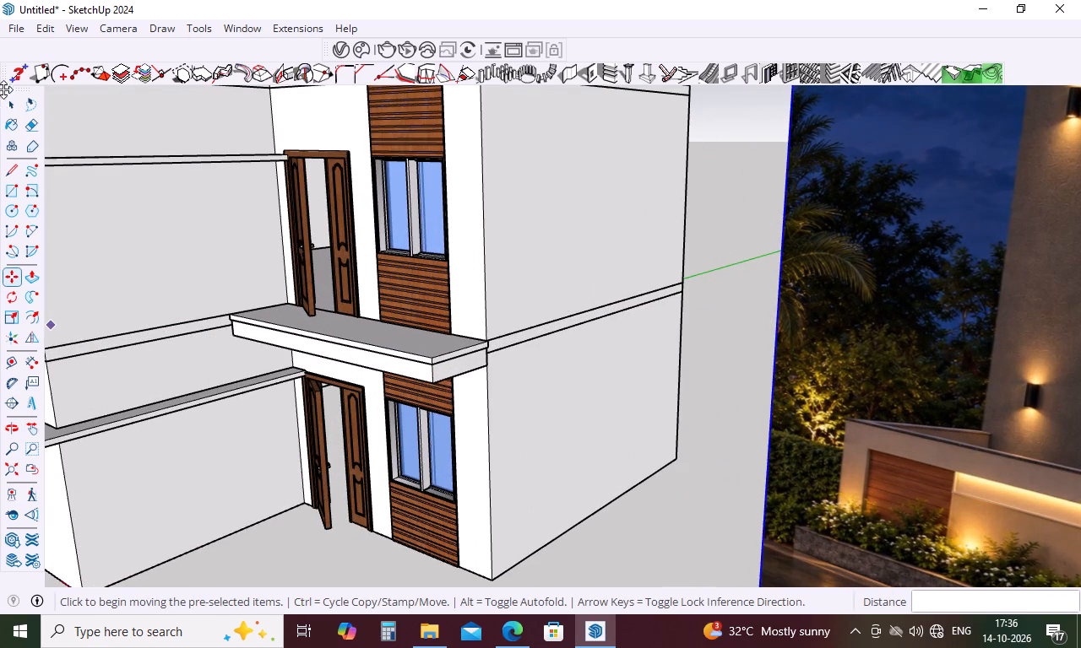
pyautogui.click(33, 363)
pyautogui.scroll(4, 435, 364)
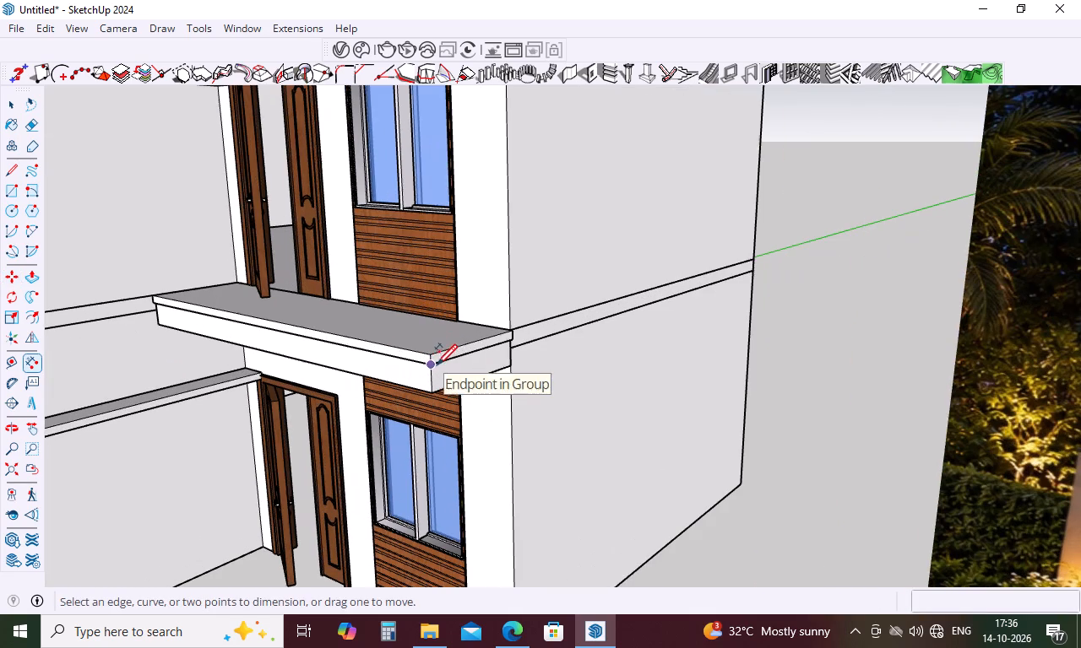
pyautogui.click(438, 395)
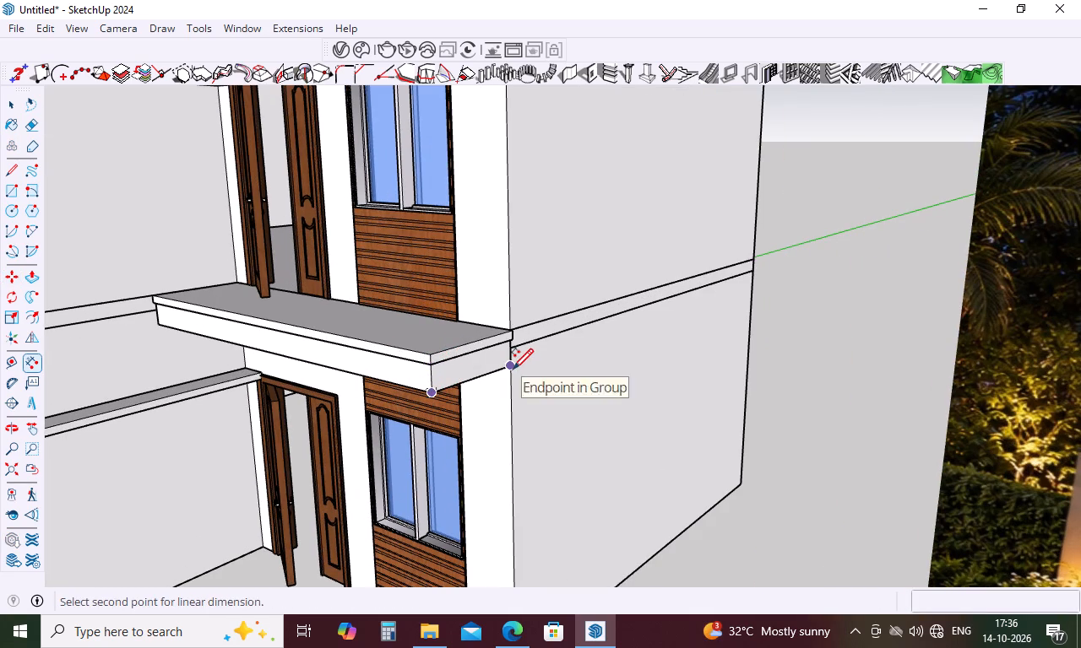
pyautogui.click(513, 368)
pyautogui.press('space')
# Draw a 12' 9" by 6" rectangle on the roof slab's front edge above the recessed upper-floor door and window.
pyautogui.scroll(-5, 530, 332)
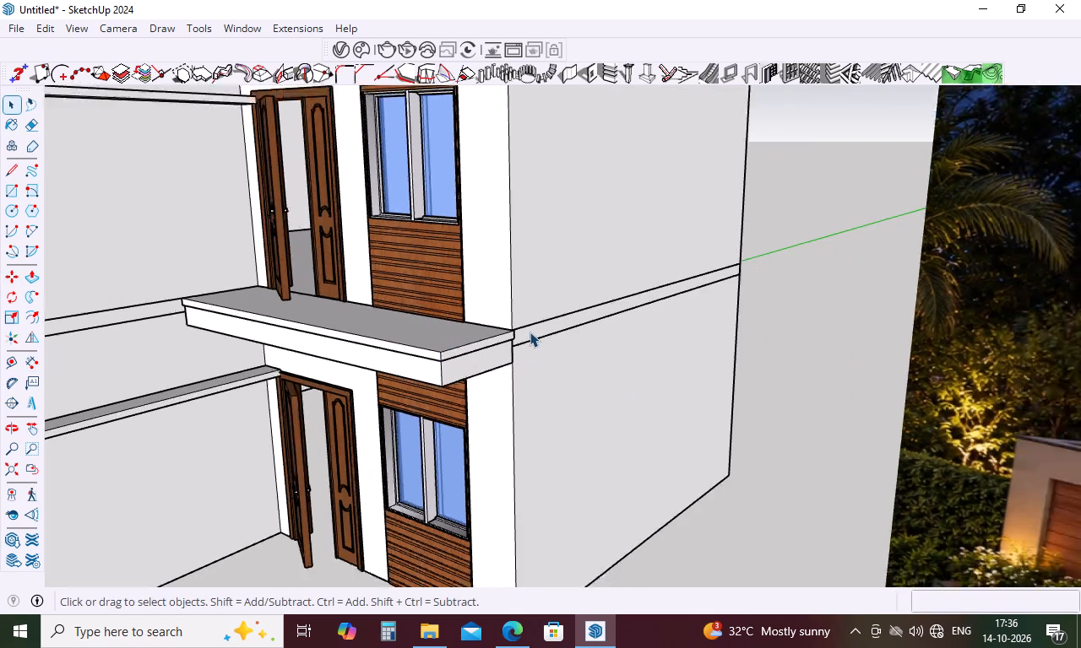
pyautogui.scroll(-11, 530, 332)
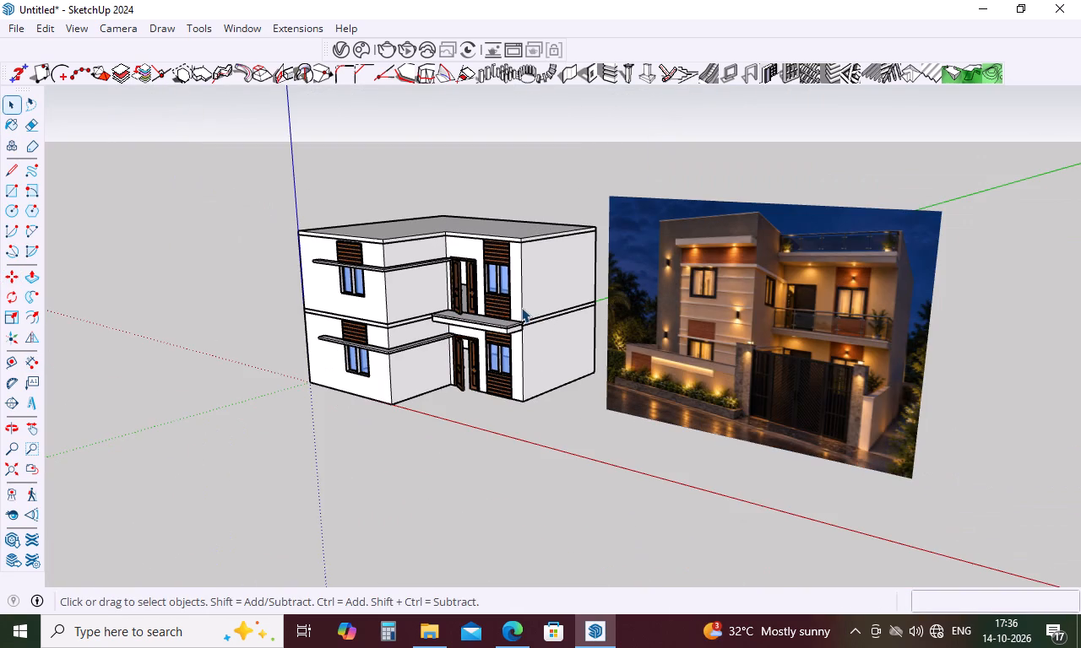
pyautogui.moveTo(492, 229); pyautogui.dragTo(666, 289, button='middle')
pyautogui.press('Escape')
pyautogui.press('r')
pyautogui.scroll(10, 400, 240)
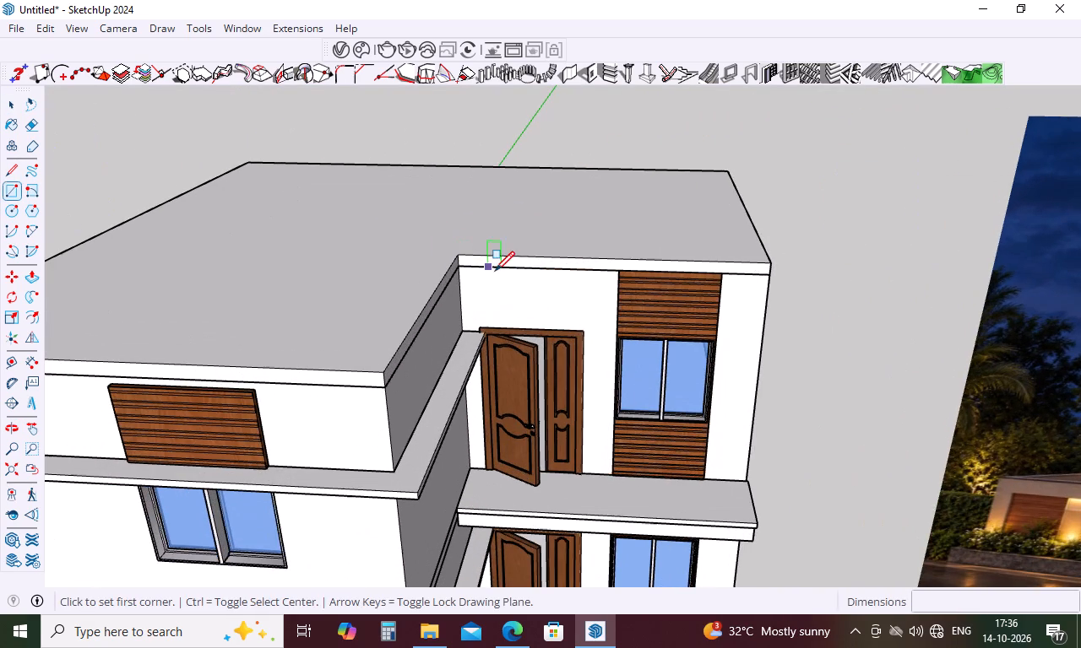
pyautogui.click(457, 254)
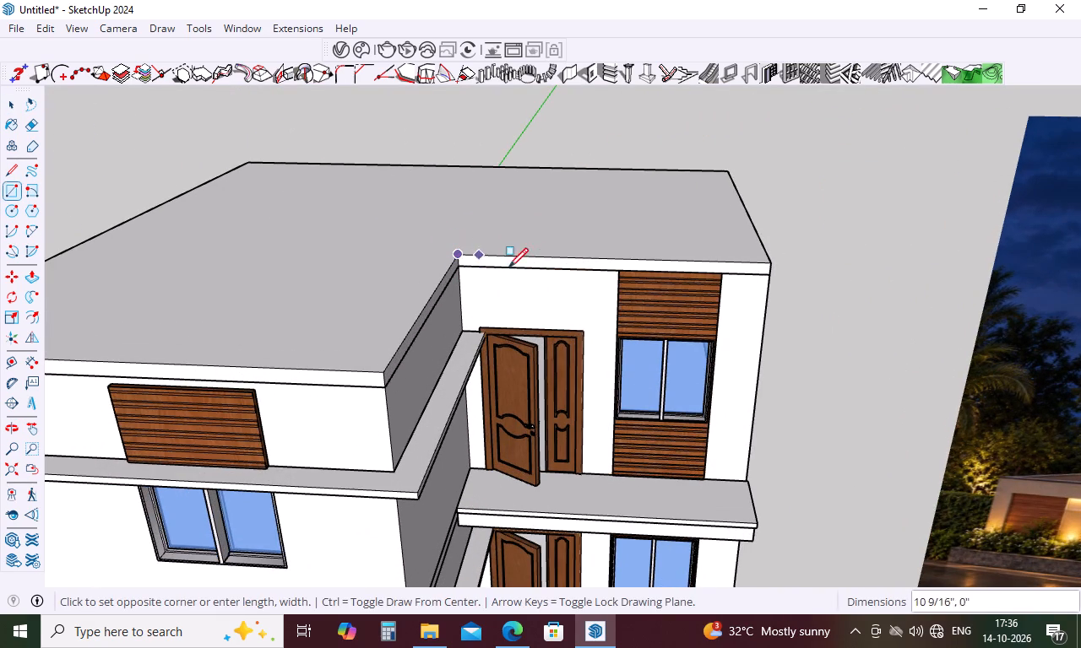
pyautogui.click(773, 275)
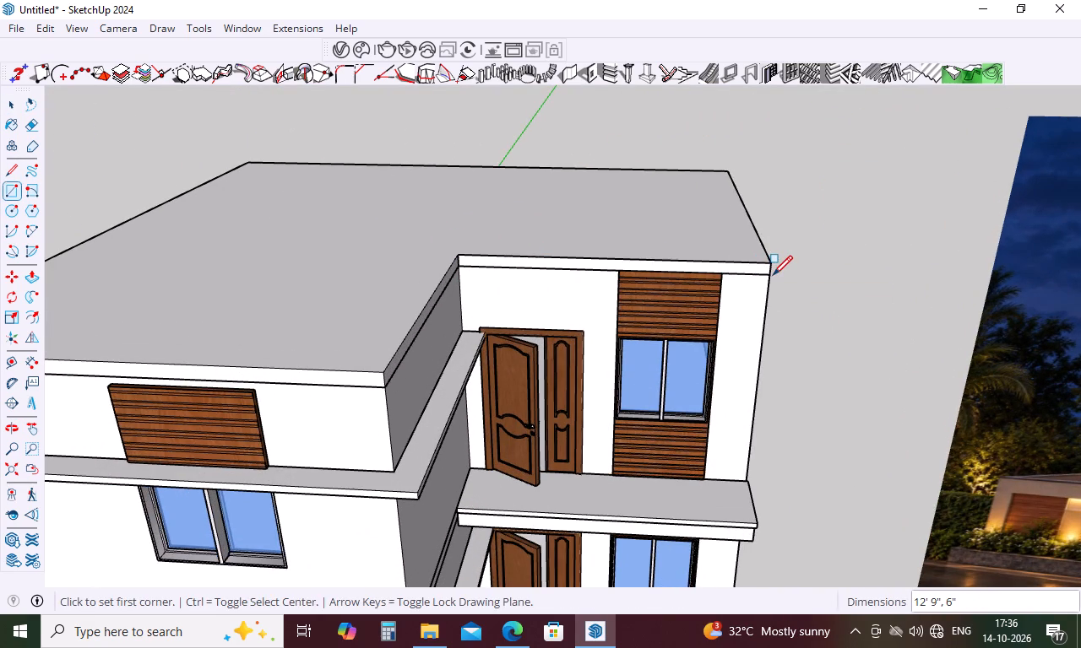
# Extrude the rectangle on the roof slab's front edge 3' outward over the recessed upper-floor door and window.
pyautogui.press('space')
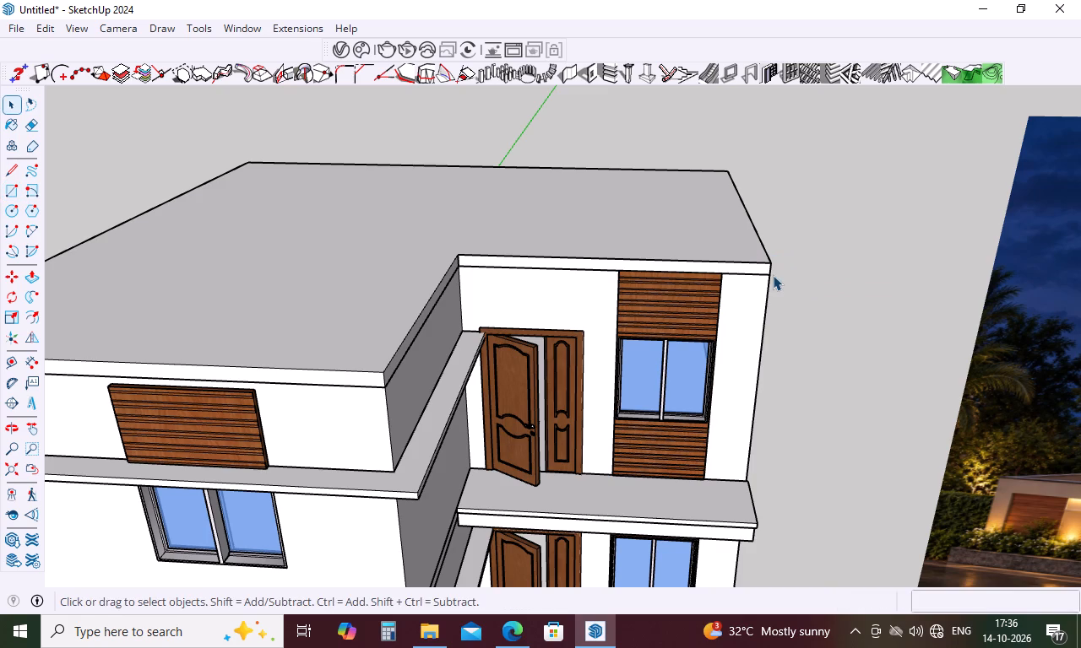
pyautogui.press('p')
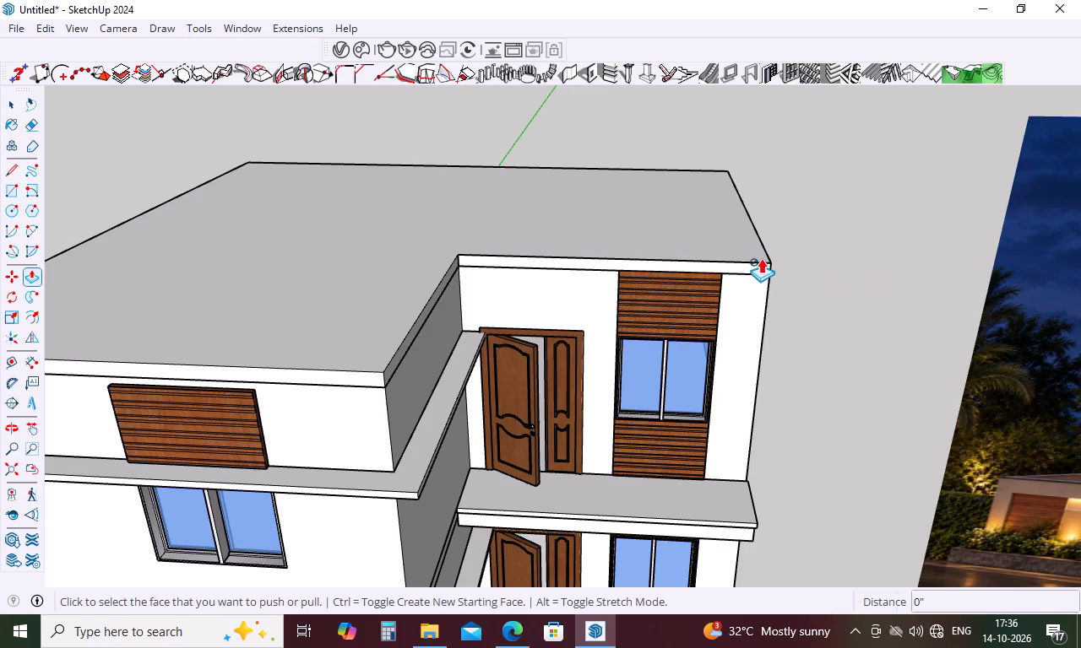
pyautogui.click(760, 263)
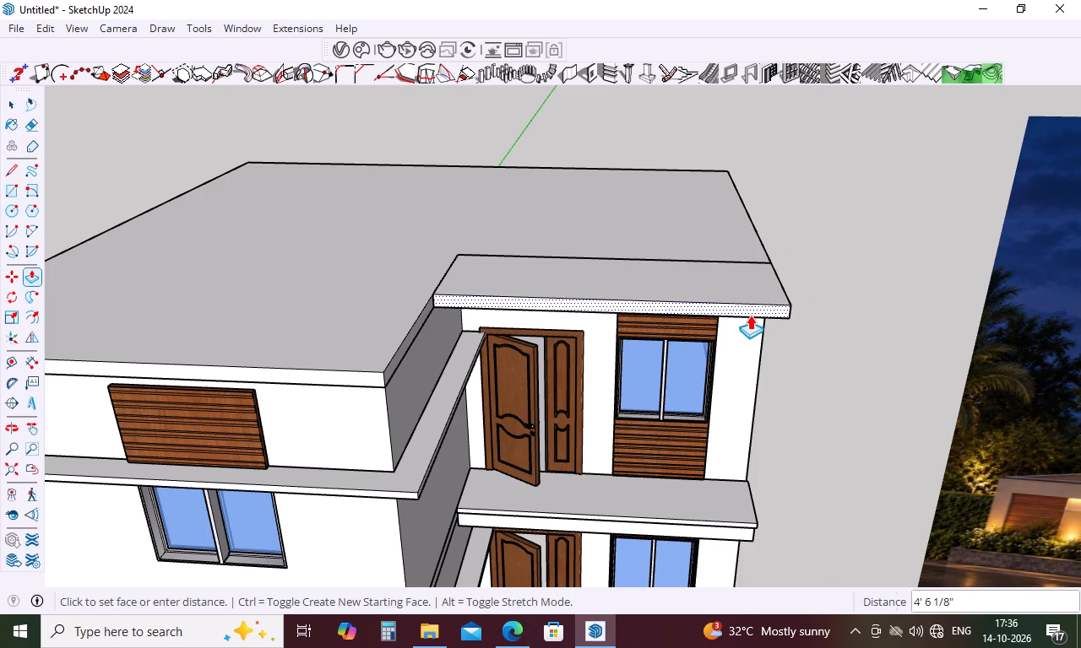
pyautogui.write("3'")
pyautogui.press('Return')
pyautogui.moveTo(757, 335); pyautogui.dragTo(668, 235, button='middle')
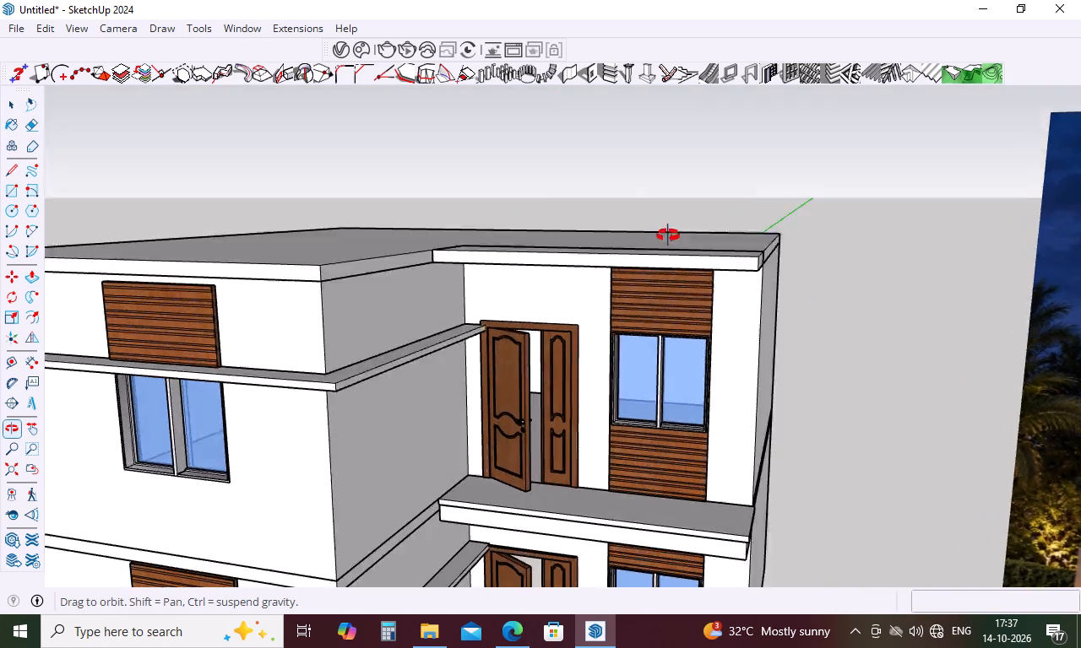
pyautogui.moveTo(668, 235); pyautogui.dragTo(551, 185, button='middle')
# Examine the roof-level slab in the reference photo and compare it with the model's projecting roof slab and its underside.
pyautogui.scroll(-11, 534, 182)
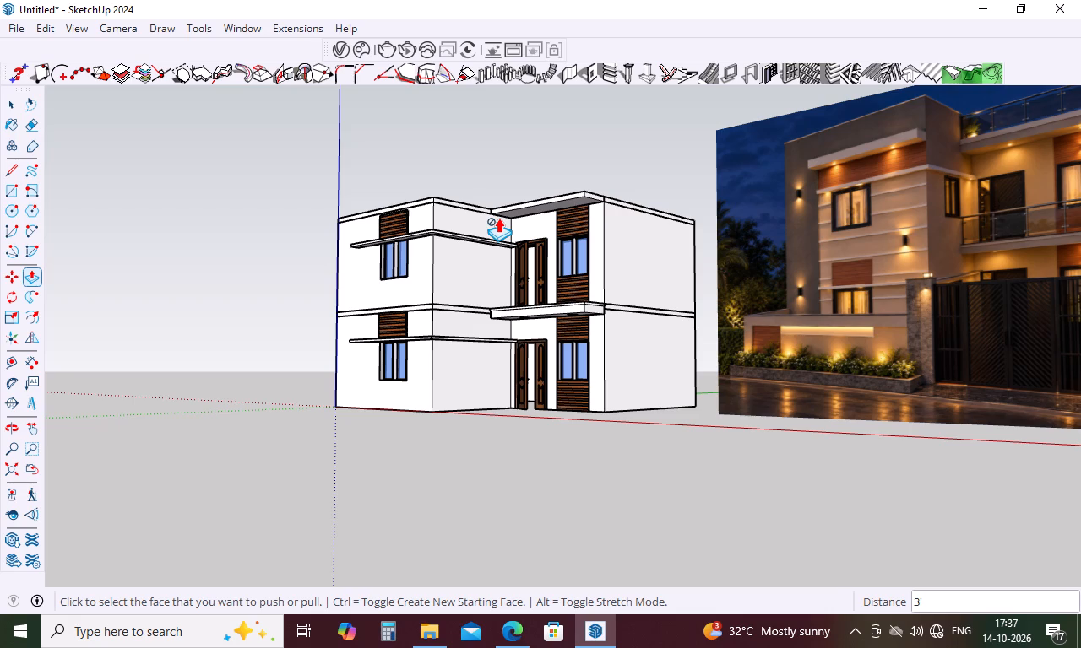
pyautogui.scroll(-7, 497, 213)
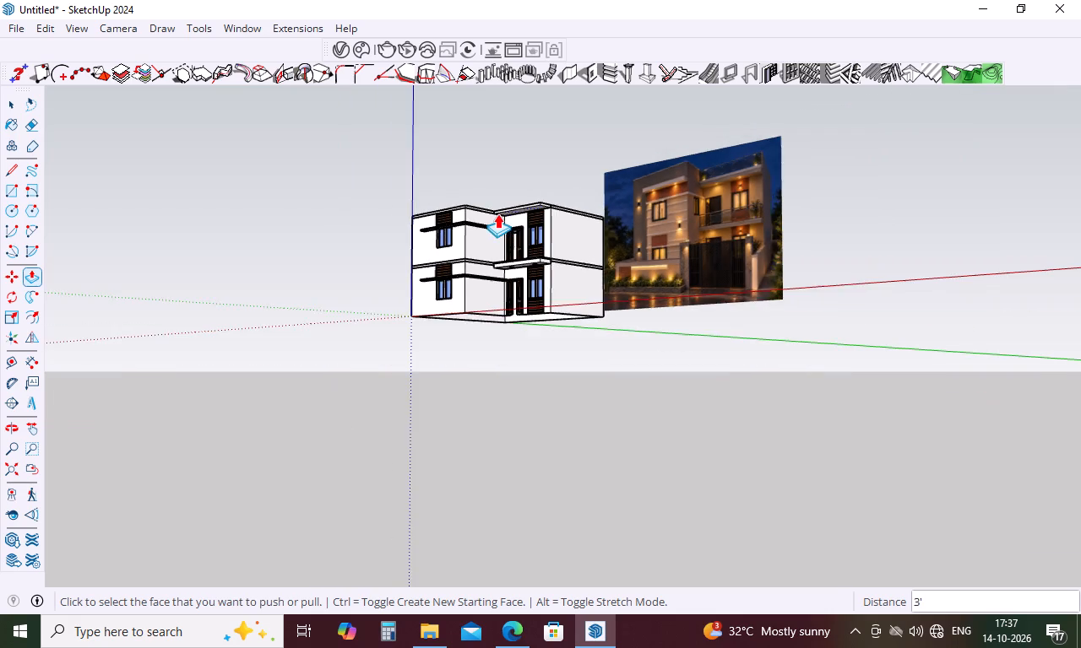
pyautogui.moveTo(564, 227); pyautogui.dragTo(743, 272, button='middle')
pyautogui.scroll(14, 767, 257)
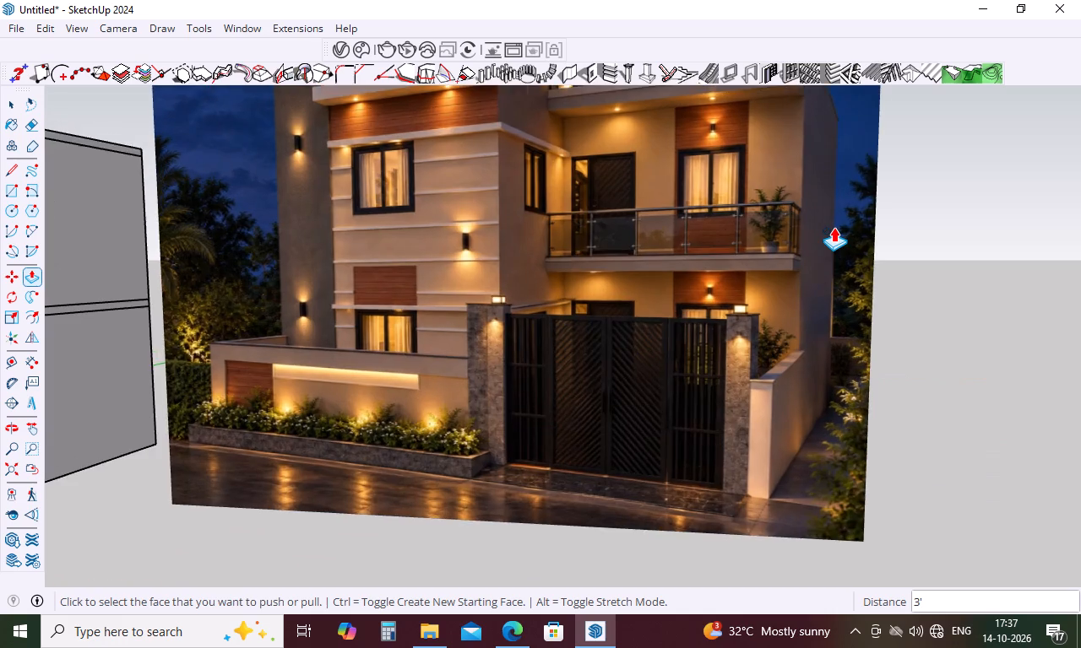
pyautogui.scroll(-5, 831, 227)
pyautogui.moveTo(785, 179); pyautogui.dragTo(929, 195, button='middle')
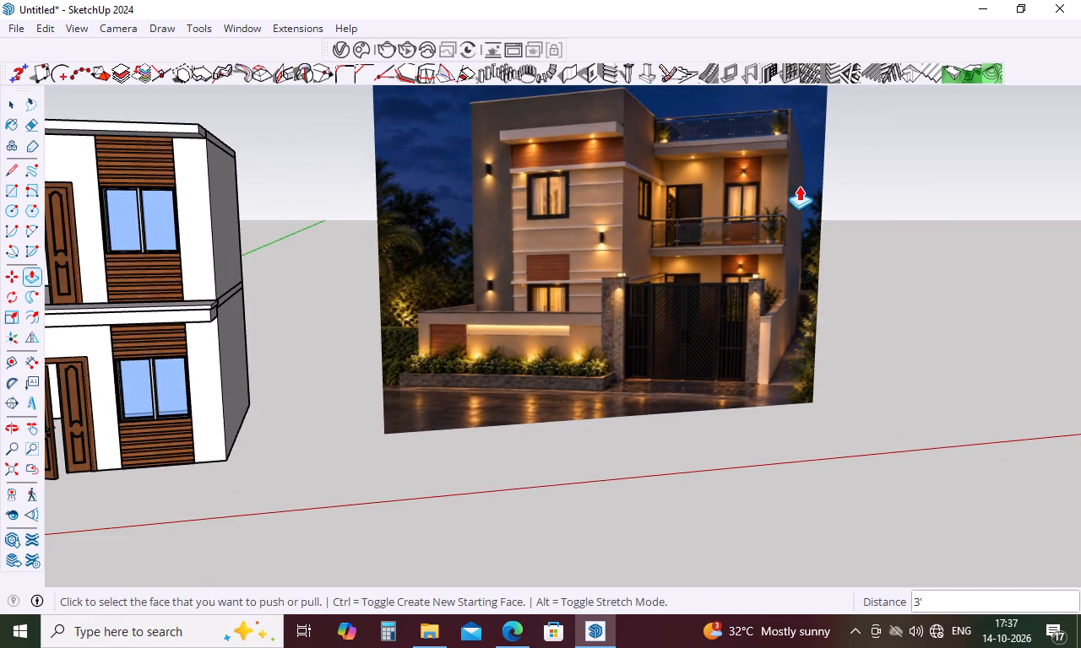
pyautogui.scroll(-5, 810, 187)
pyautogui.scroll(5, 432, 142)
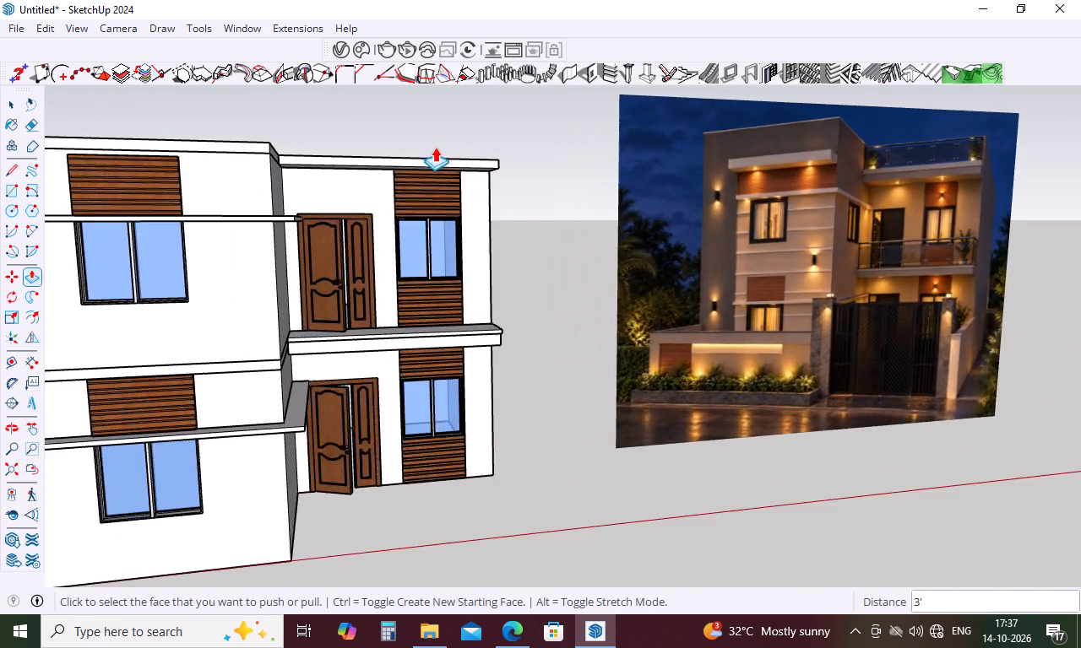
pyautogui.scroll(4, 435, 147)
pyautogui.moveTo(512, 194); pyautogui.dragTo(467, 202, button='middle')
pyautogui.scroll(5, 411, 165)
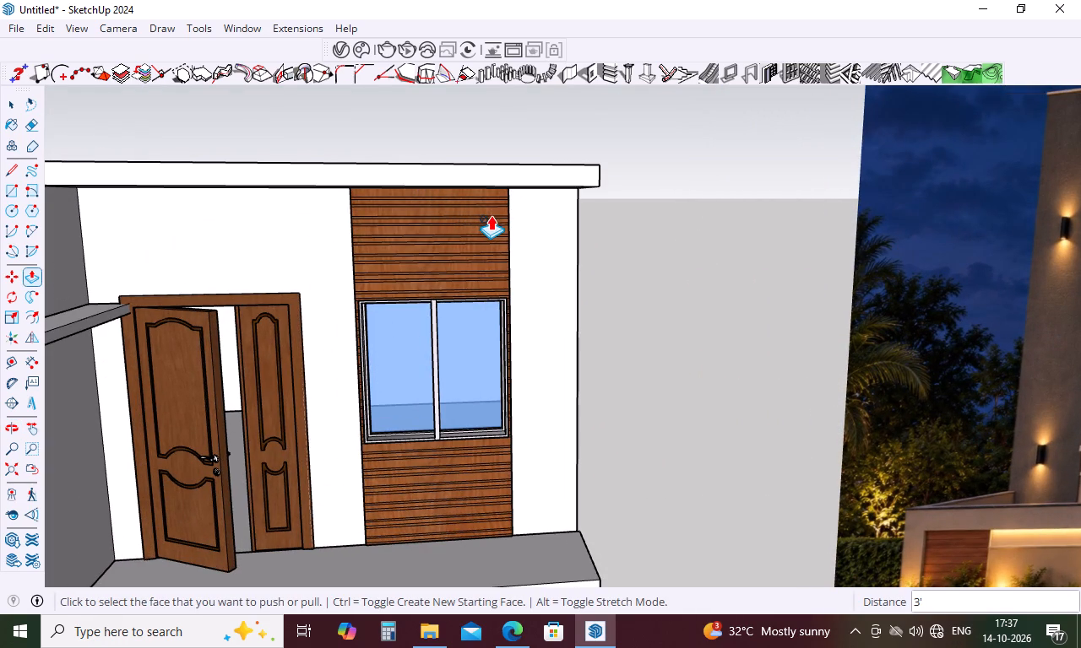
pyautogui.moveTo(539, 207); pyautogui.dragTo(530, 122, button='middle')
pyautogui.scroll(-5, 557, 171)
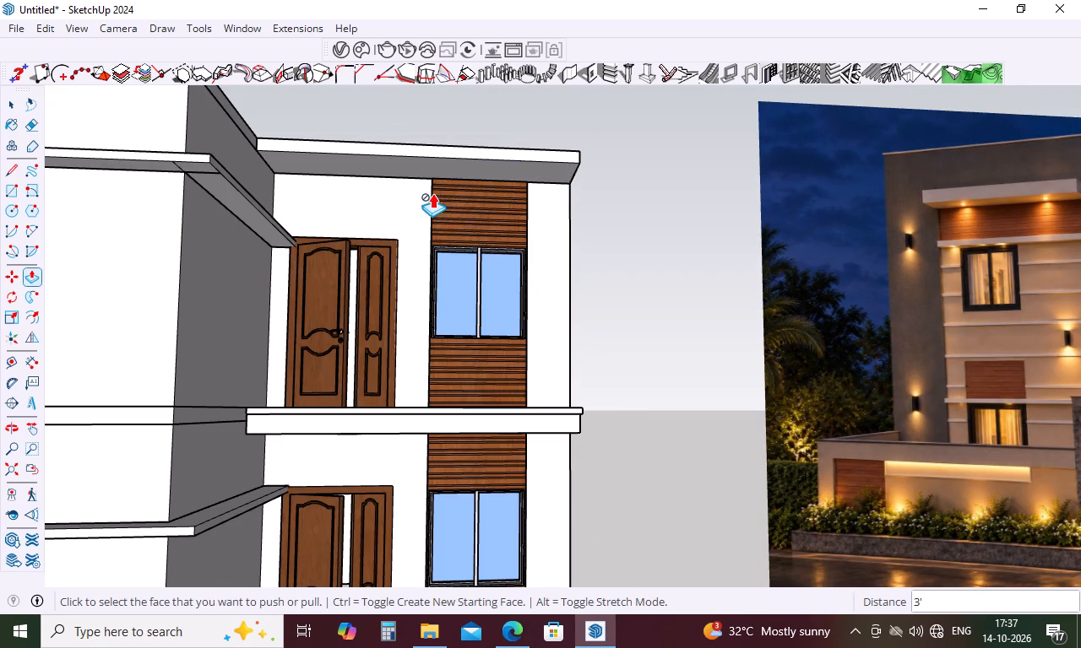
# Draw a 12' 9" by 3' rectangle over the underside of the projecting roof slab.
pyautogui.press('r')
pyautogui.click(279, 177)
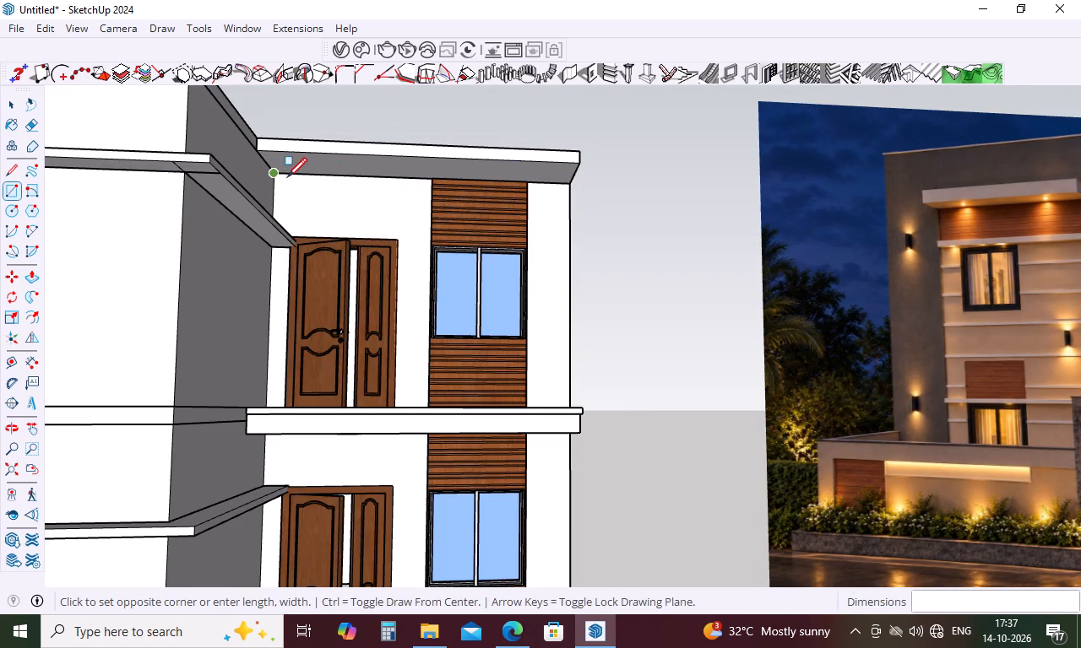
pyautogui.click(575, 166)
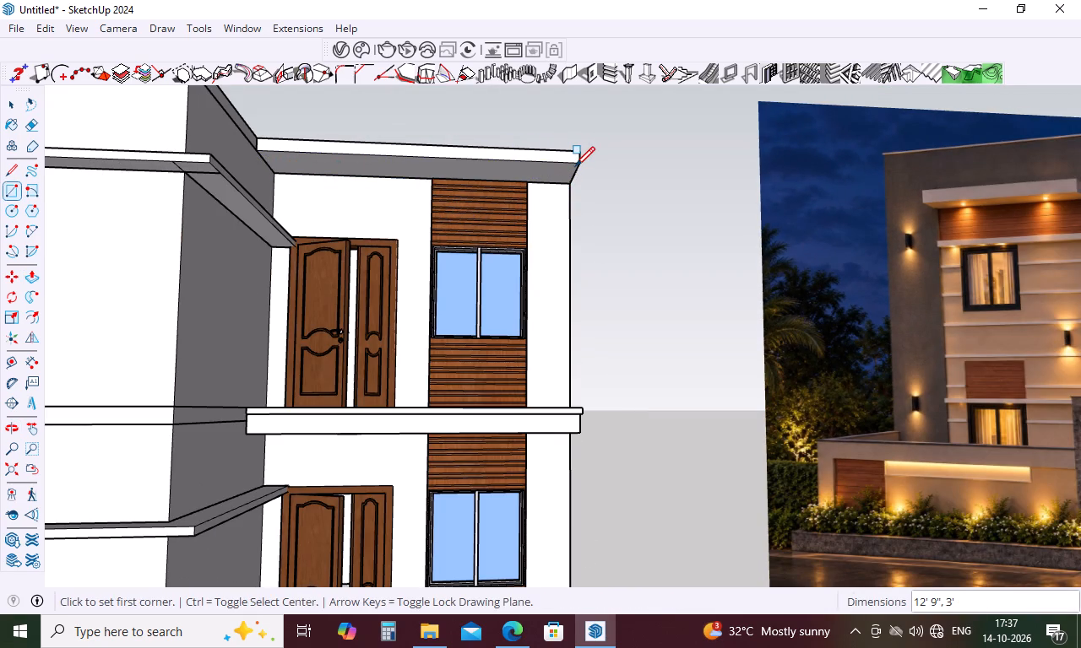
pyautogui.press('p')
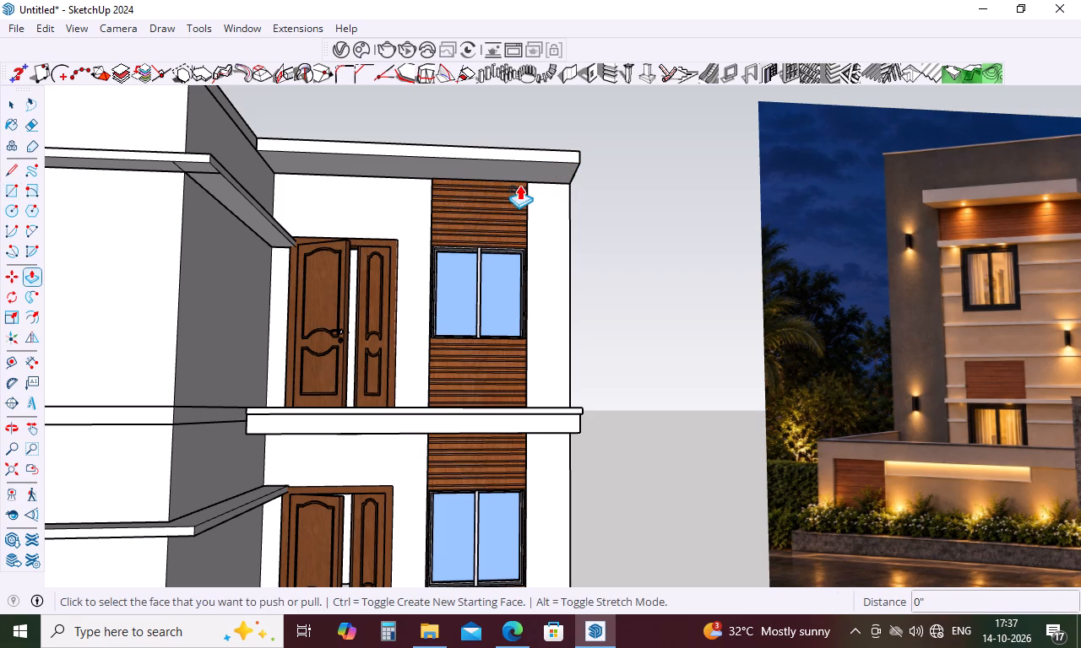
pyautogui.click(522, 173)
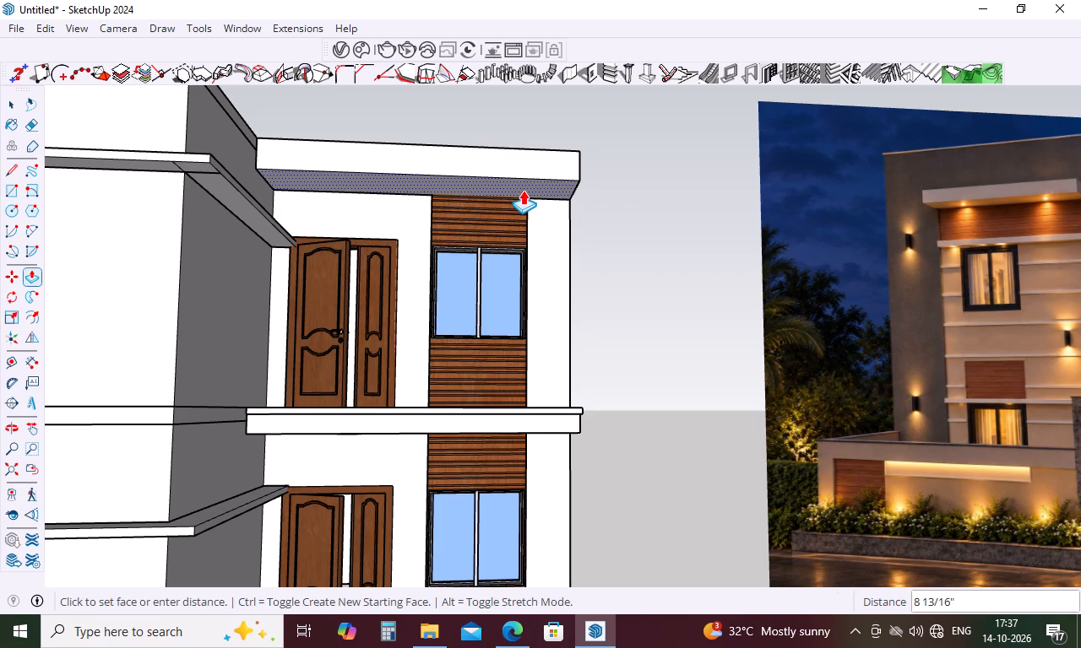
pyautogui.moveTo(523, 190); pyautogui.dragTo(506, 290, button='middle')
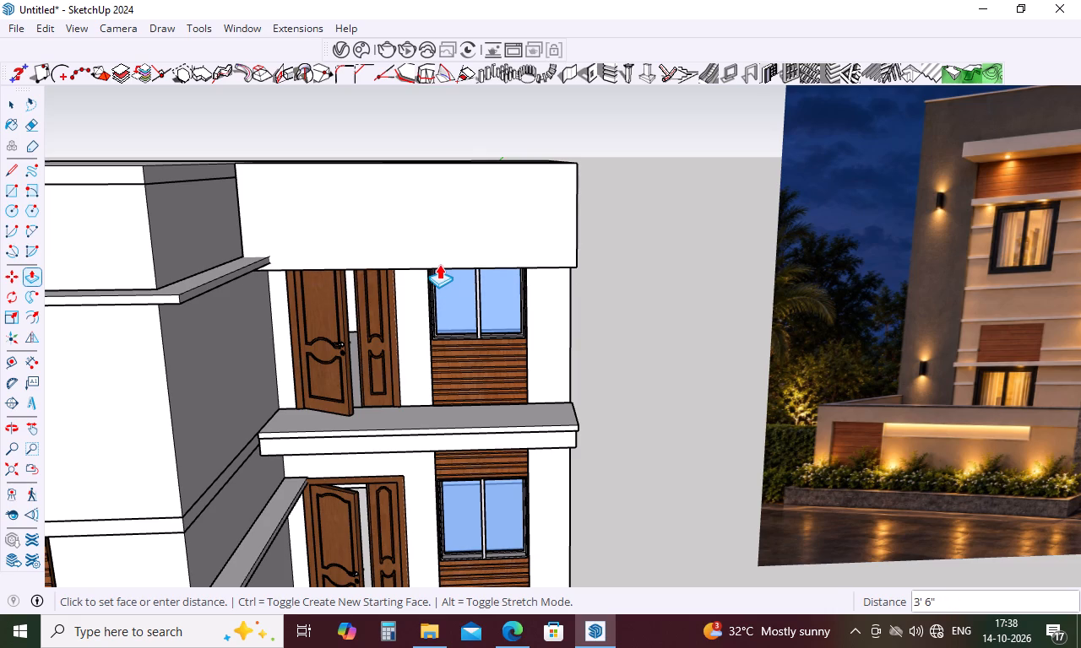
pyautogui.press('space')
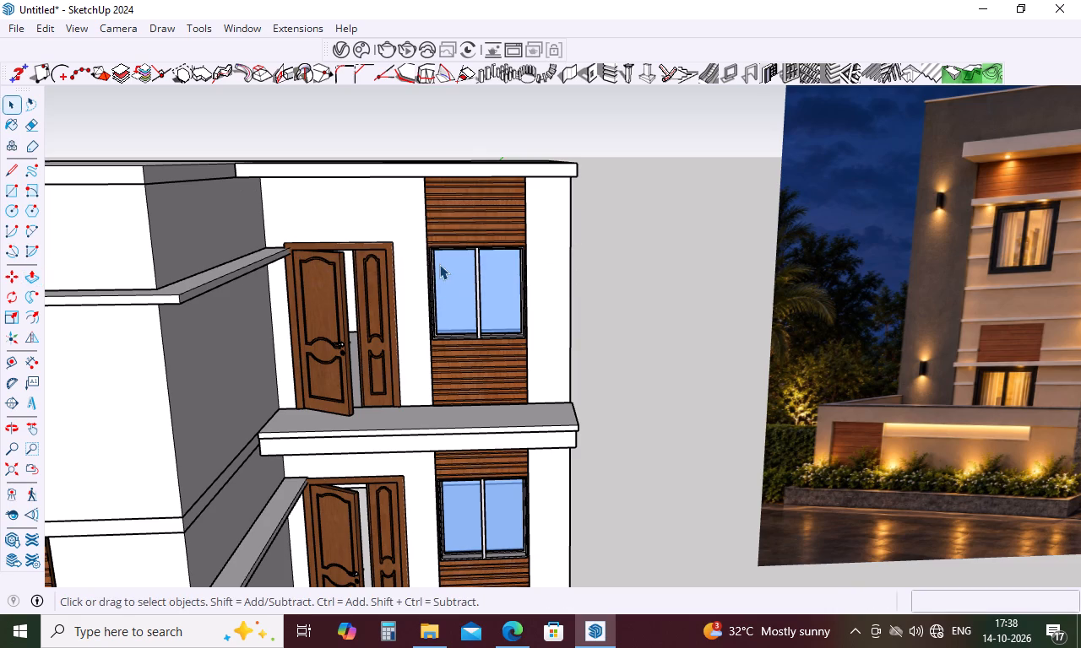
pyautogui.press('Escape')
# Extrude the underside of the projecting roof slab 9" downward with Push/Pull.
pyautogui.scroll(-3, 439, 264)
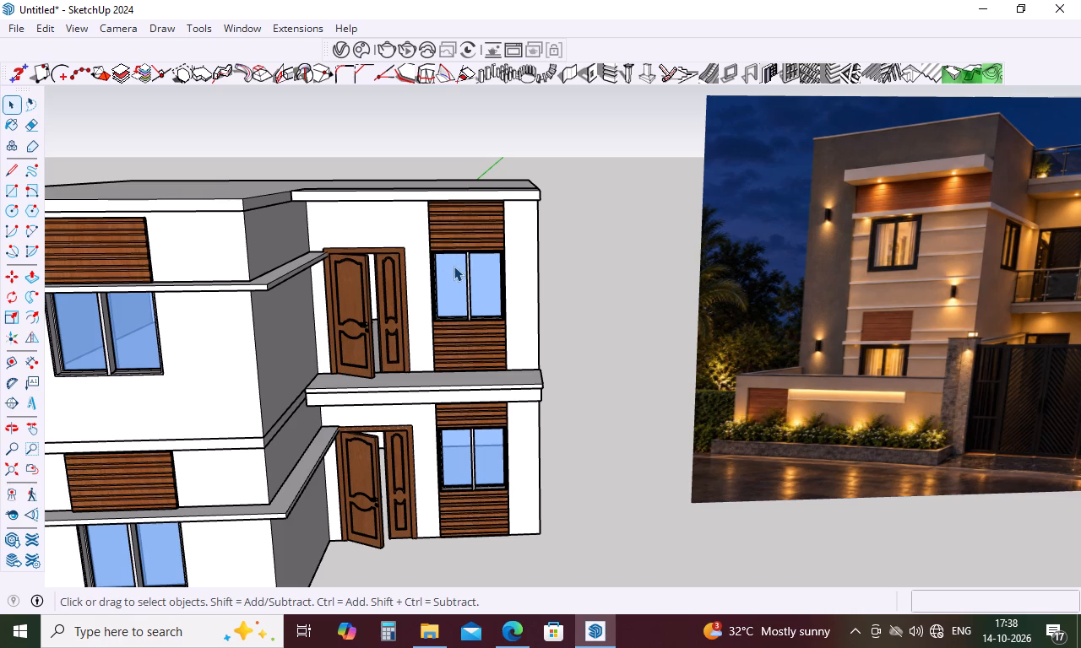
pyautogui.scroll(4, 461, 184)
pyautogui.moveTo(467, 224); pyautogui.dragTo(417, 153, button='middle')
pyautogui.press('space')
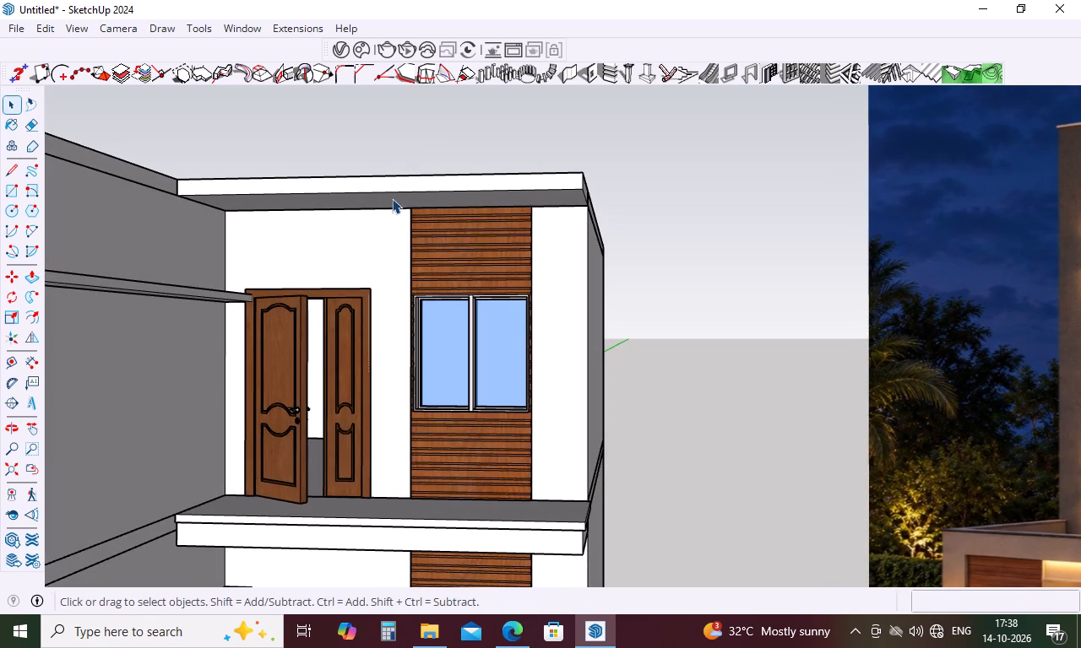
pyautogui.press('p')
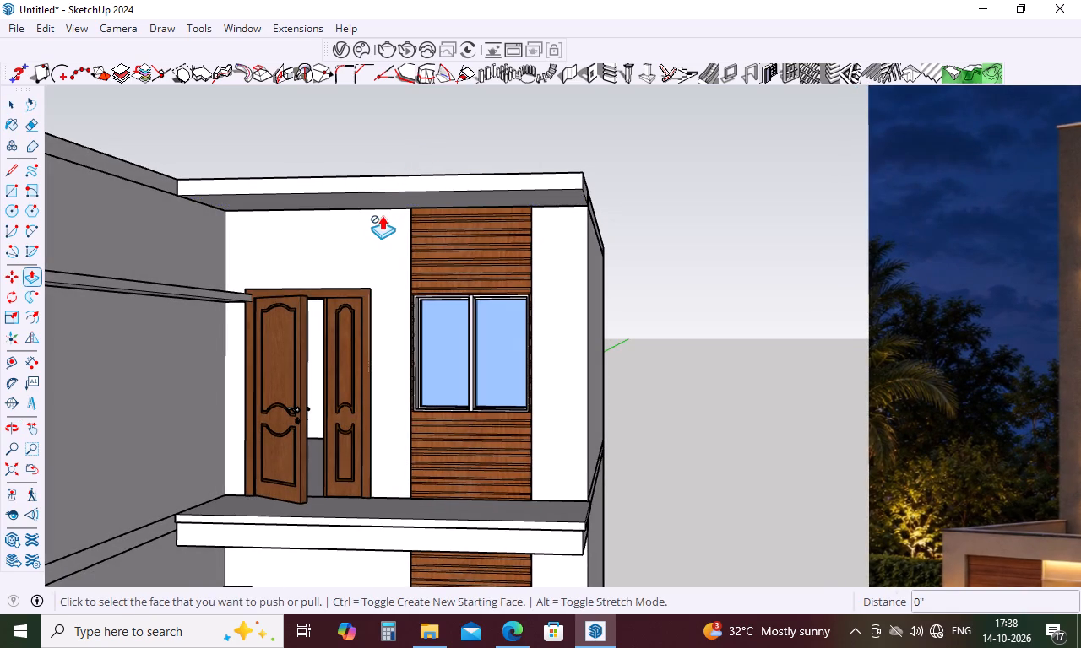
pyautogui.moveTo(382, 215); pyautogui.dragTo(392, 152, button='middle')
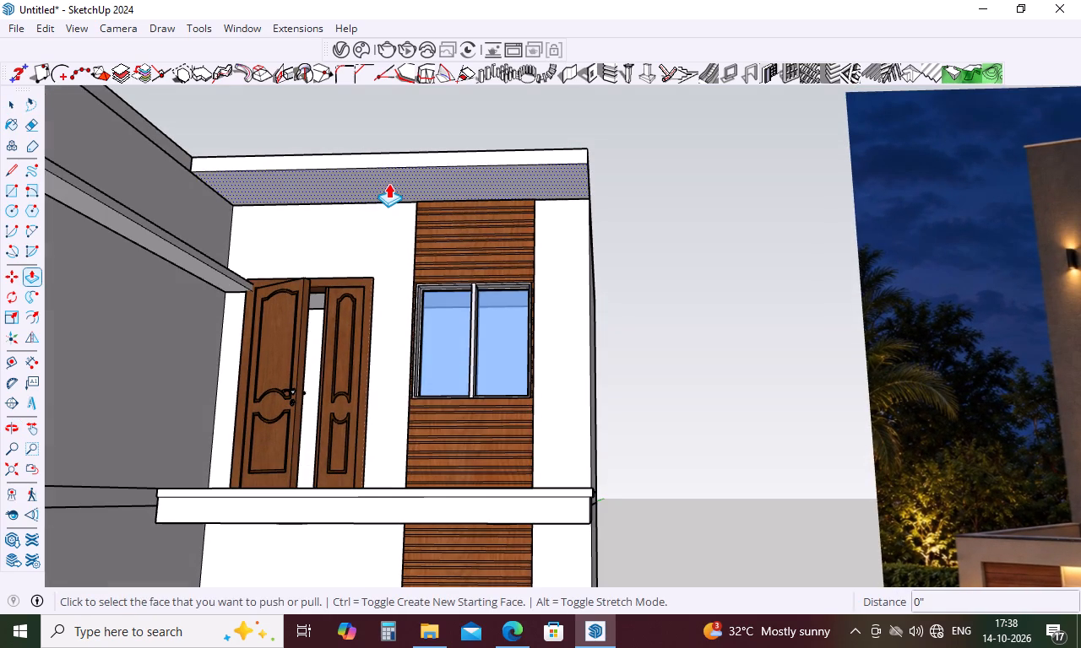
pyautogui.click(388, 183)
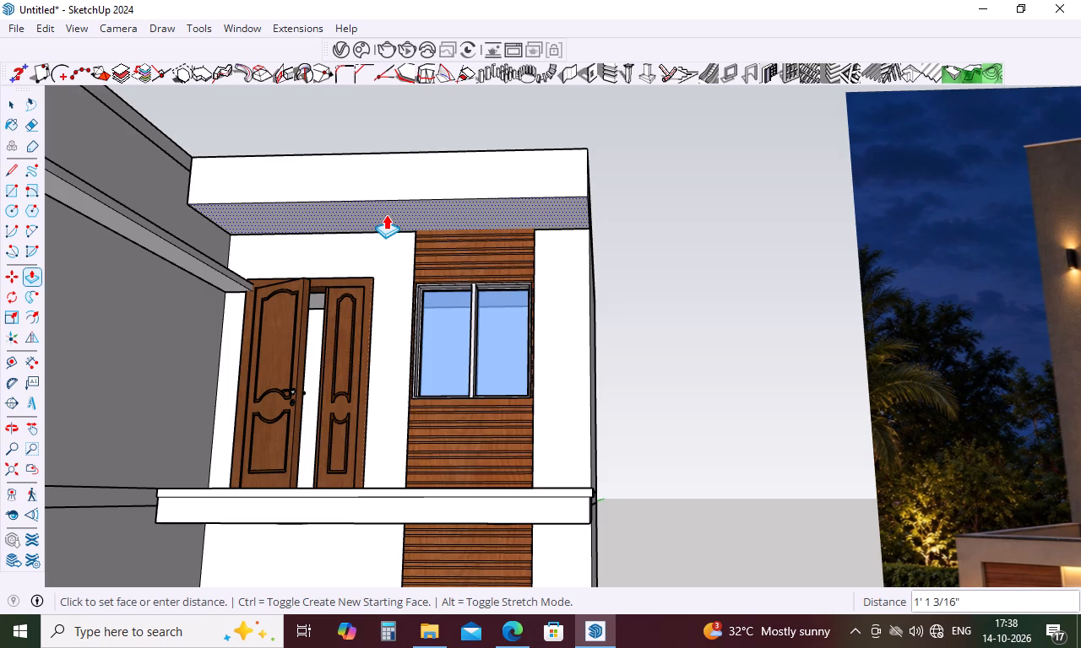
pyautogui.press('9')
pyautogui.press('Return')
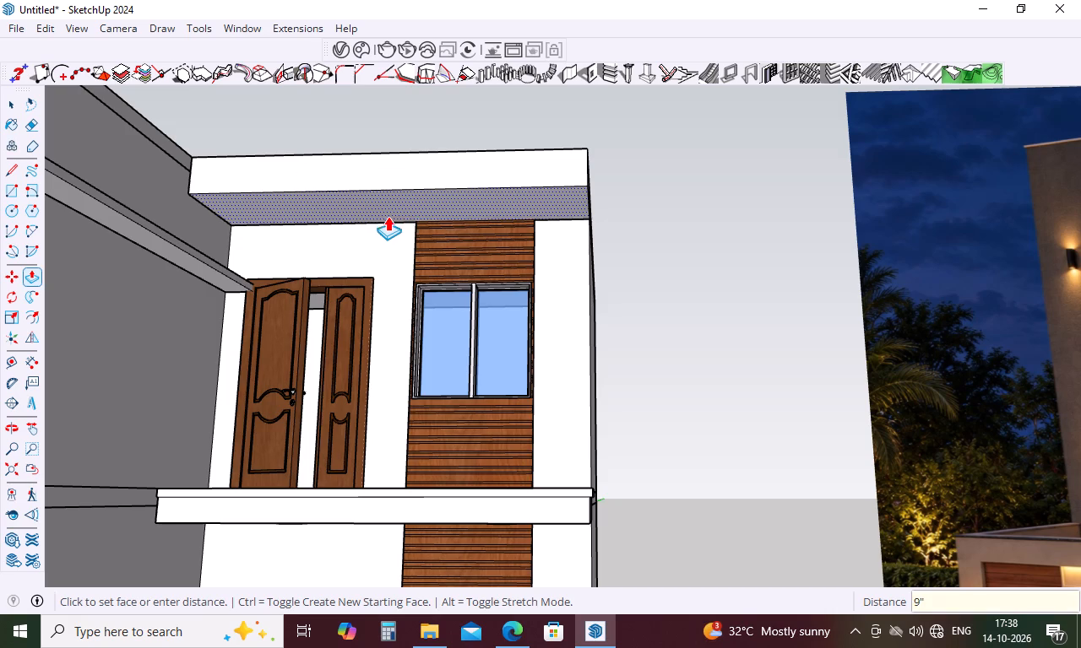
# Draw a 12' 9" horizontal line across the roof slab's front face, starting where the side wall's roof-edge line meets it.
pyautogui.moveTo(406, 217); pyautogui.dragTo(423, 351, button='middle')
pyautogui.press('Escape')
pyautogui.press('l')
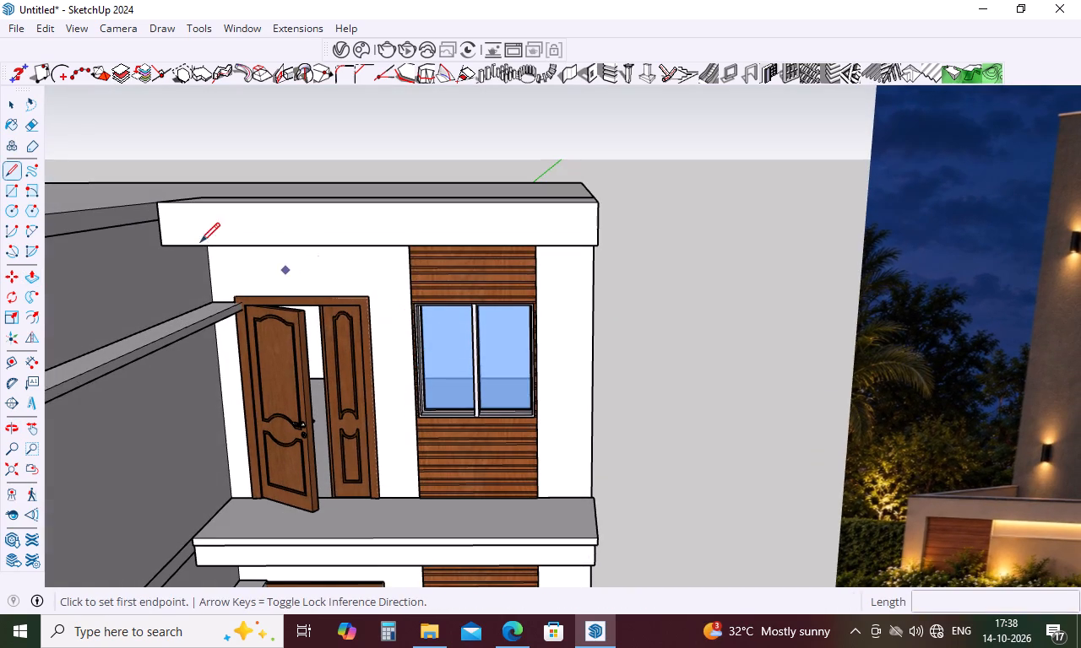
pyautogui.scroll(8, 162, 216)
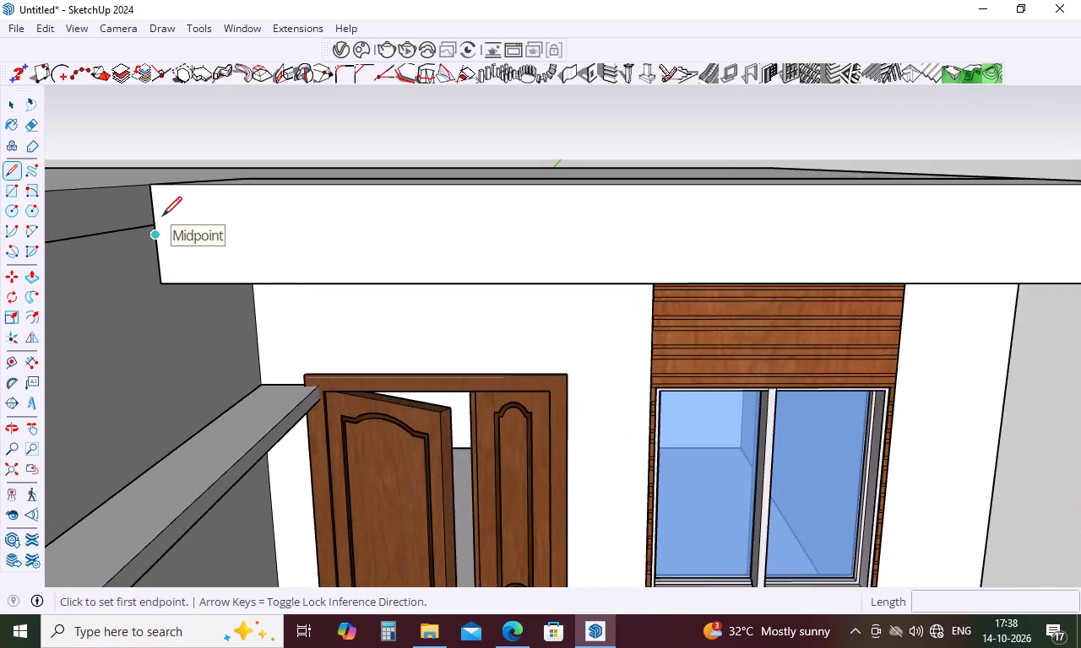
pyautogui.scroll(11, 162, 216)
pyautogui.click(141, 236)
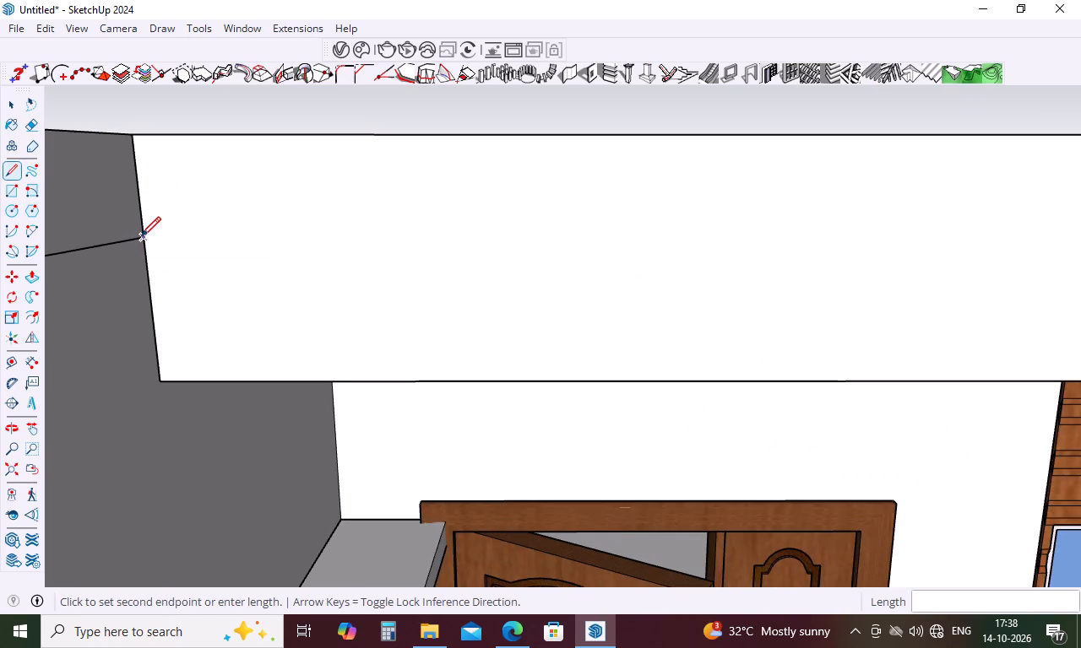
pyautogui.scroll(-20, 141, 236)
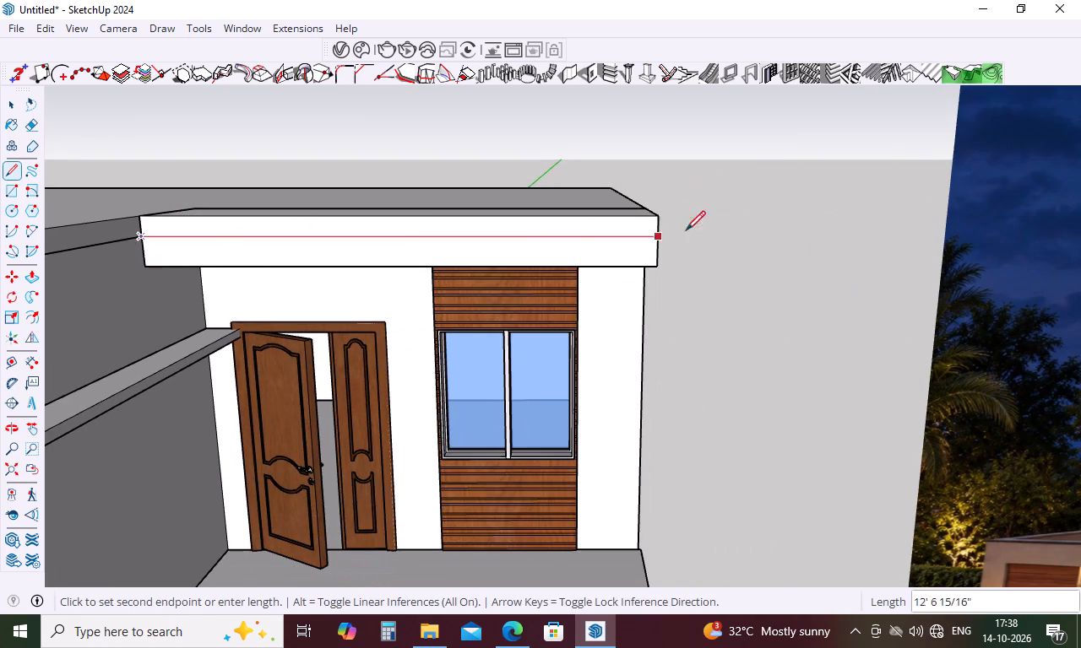
pyautogui.click(659, 233)
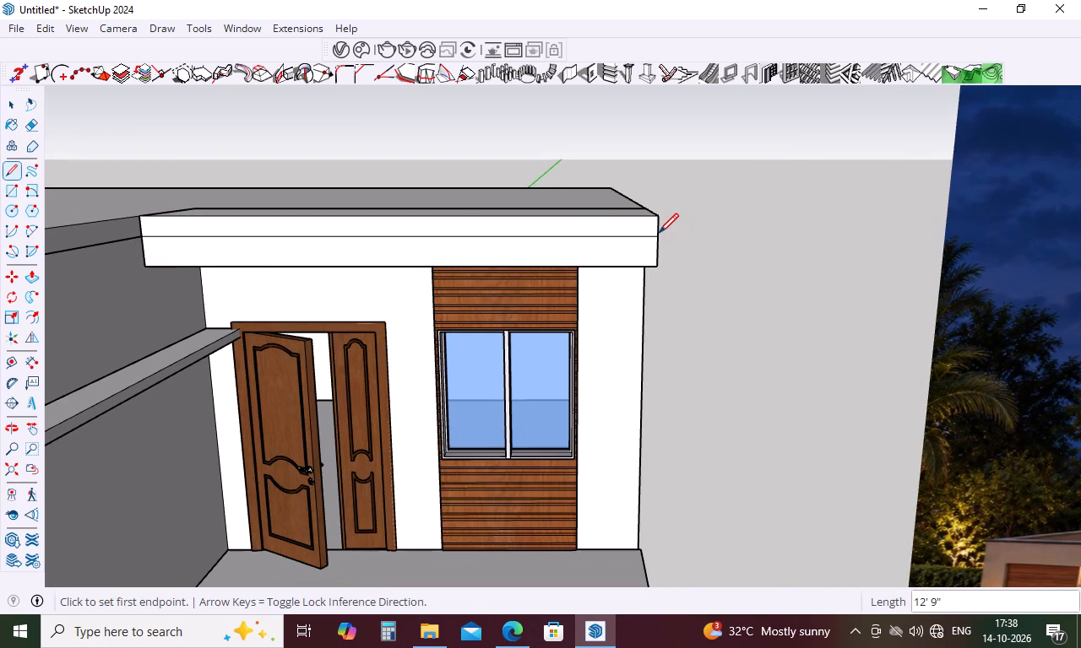
pyautogui.press('space')
# Extrude the upper band of the projecting roof slab's front face 1" outward.
pyautogui.moveTo(679, 278); pyautogui.dragTo(649, 220, button='middle')
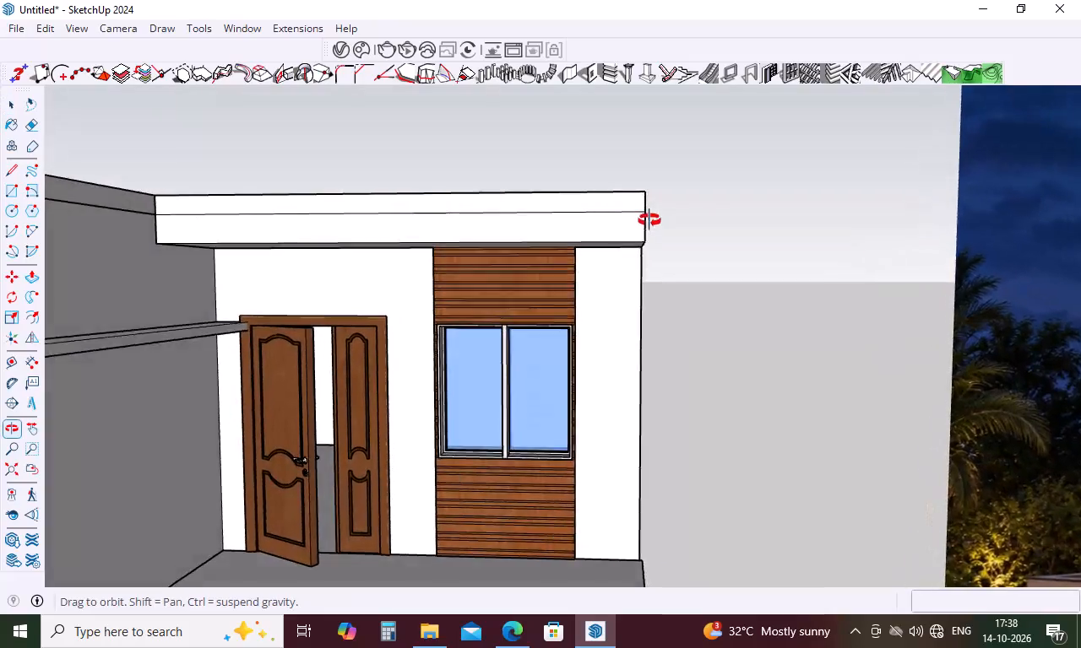
pyautogui.moveTo(649, 220); pyautogui.dragTo(592, 211, button='middle')
pyautogui.press('p')
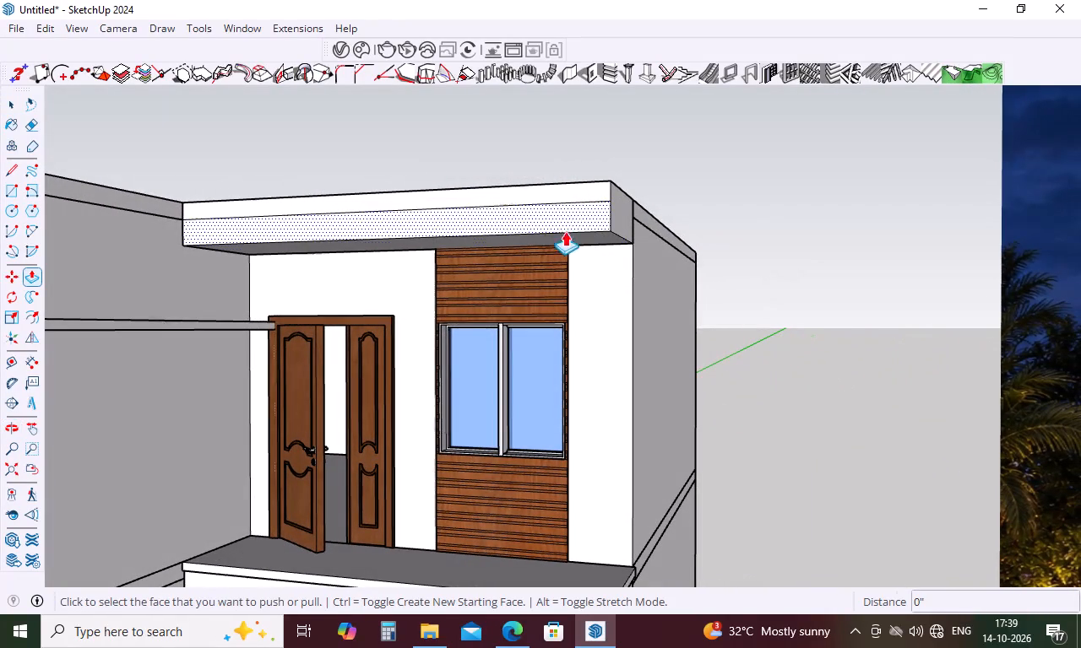
pyautogui.click(565, 194)
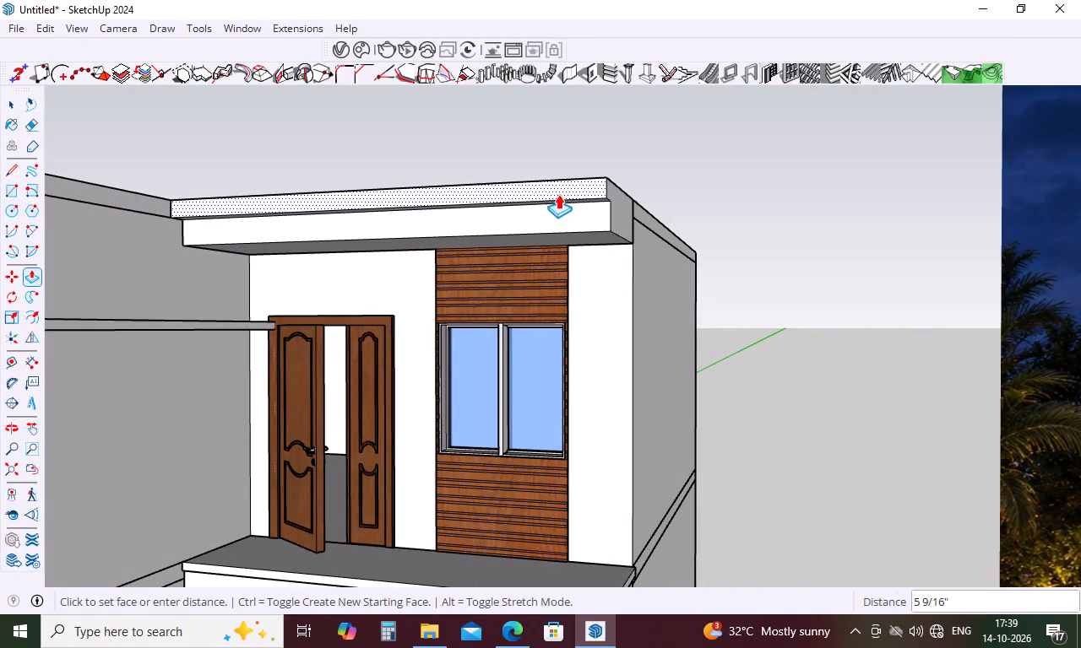
pyautogui.press('1')
pyautogui.press('Return')
# Draw a 3' line across the roof slab's side end face, from the front band's lower corner to the side wall's roof-edge line.
pyautogui.scroll(-4, 610, 278)
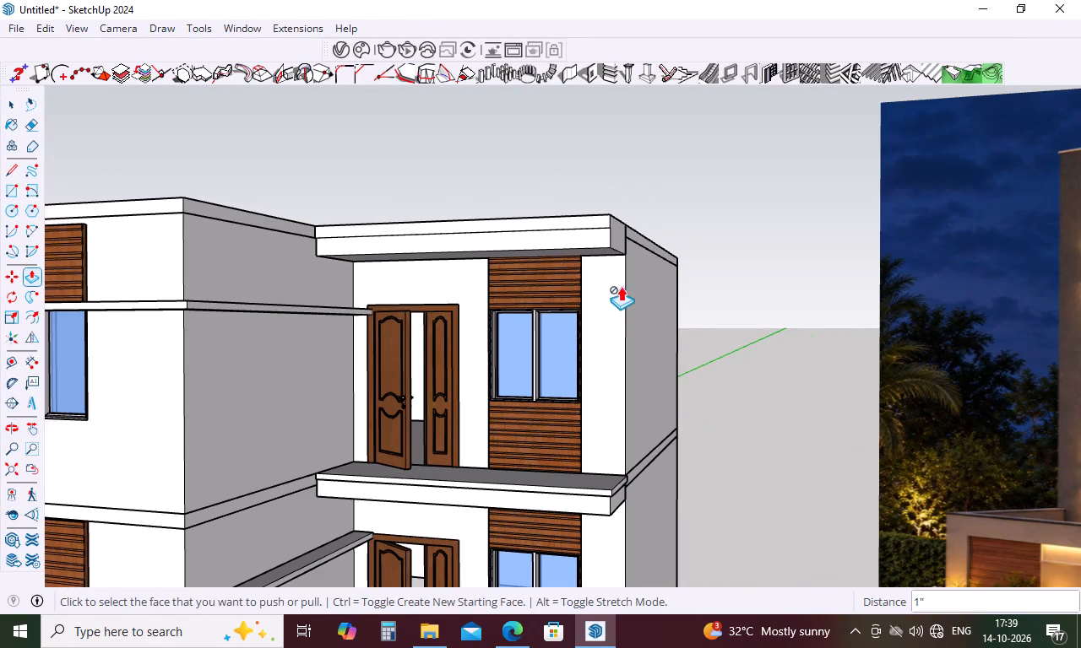
pyautogui.moveTo(682, 365); pyautogui.dragTo(521, 417, button='middle')
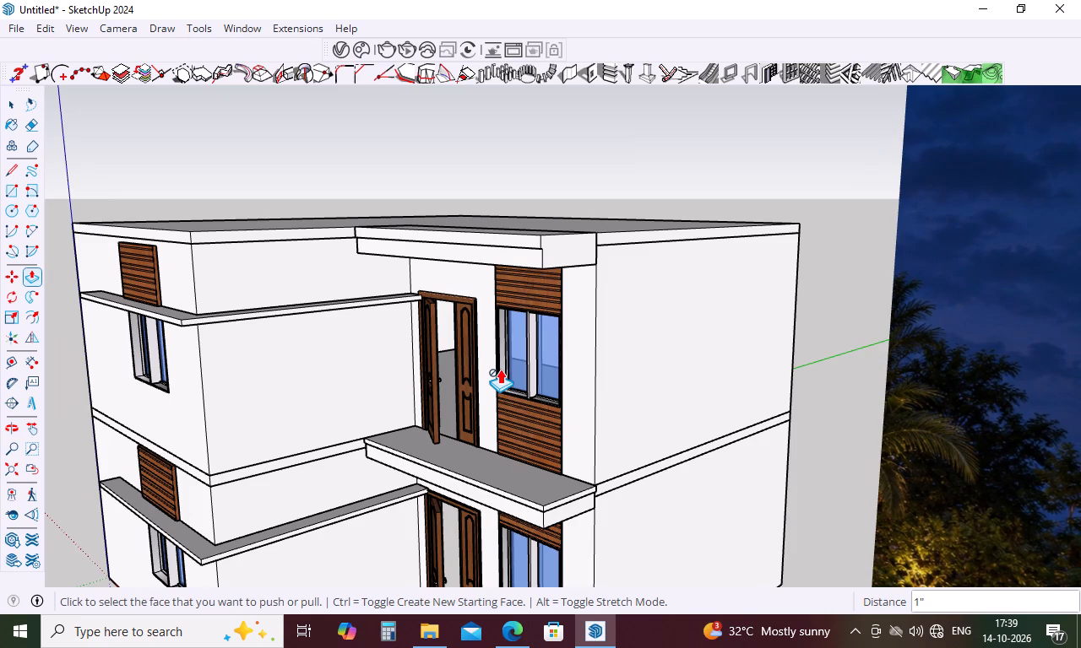
pyautogui.press('Escape')
pyautogui.press('l')
pyautogui.scroll(5, 573, 246)
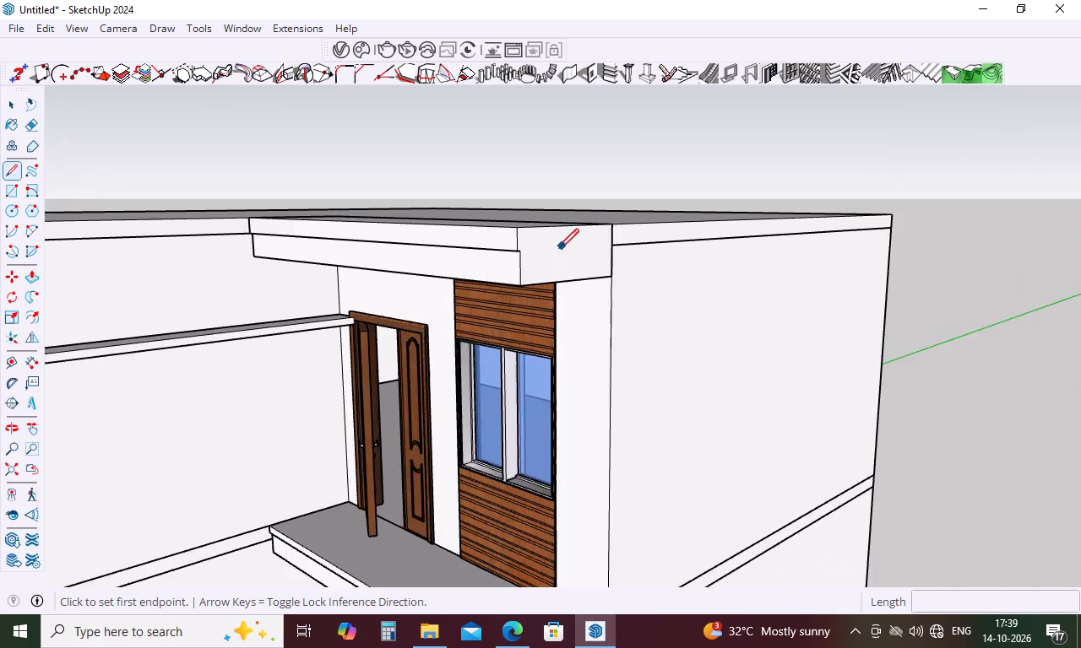
pyautogui.scroll(8, 559, 248)
pyautogui.click(469, 255)
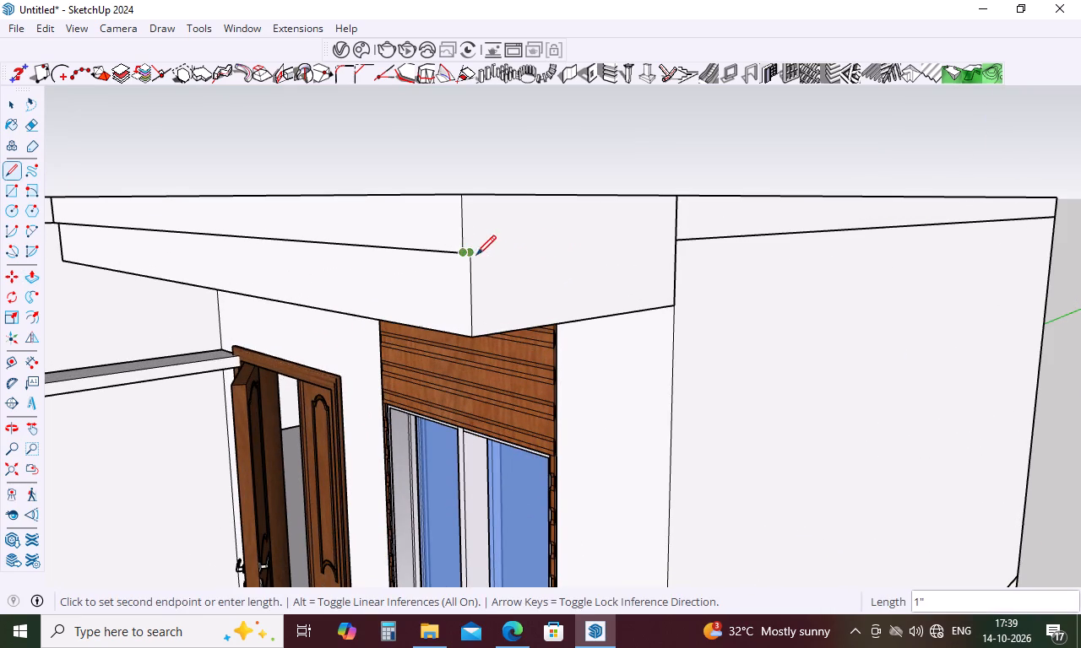
pyautogui.click(675, 231)
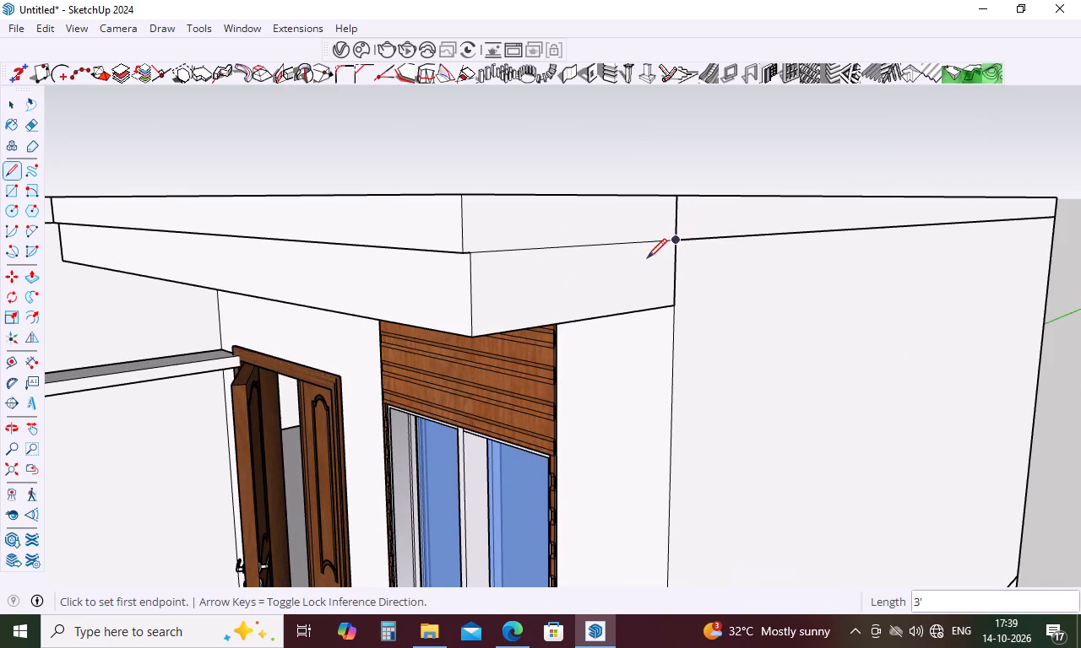
# Extrude the upper band of the roof slab's side end face 1" outward with Push/Pull.
pyautogui.press('p')
pyautogui.click(585, 230)
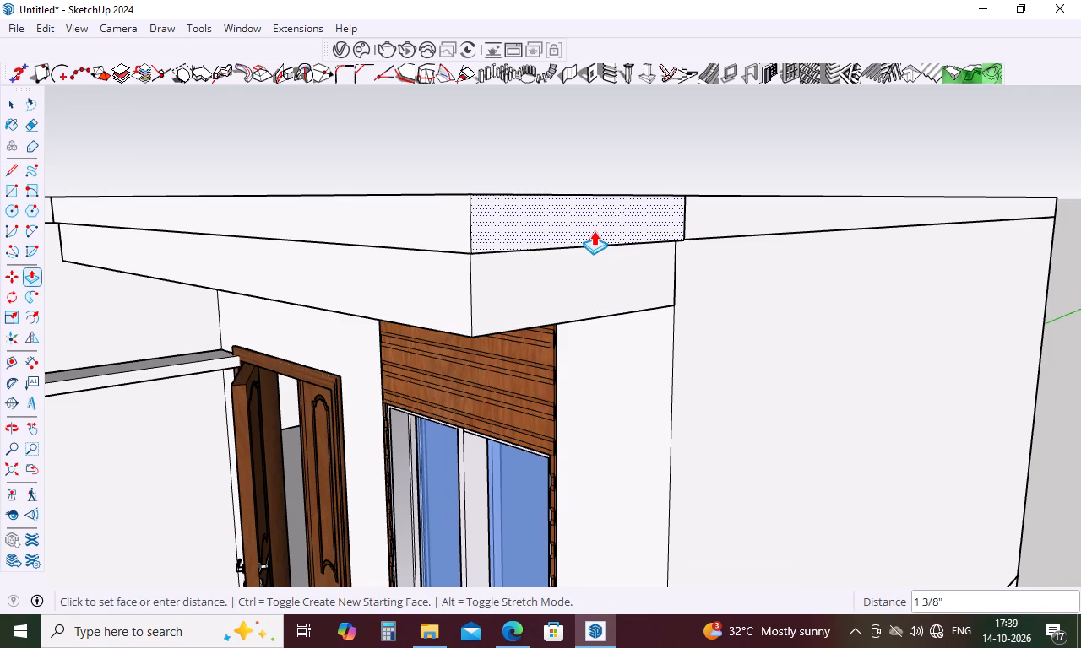
pyautogui.press('1')
pyautogui.press('Return')
# Erase the leftover edge at the corner on the underside of the slab's projecting 1" band.
pyautogui.moveTo(589, 254); pyautogui.dragTo(624, 114, button='middle')
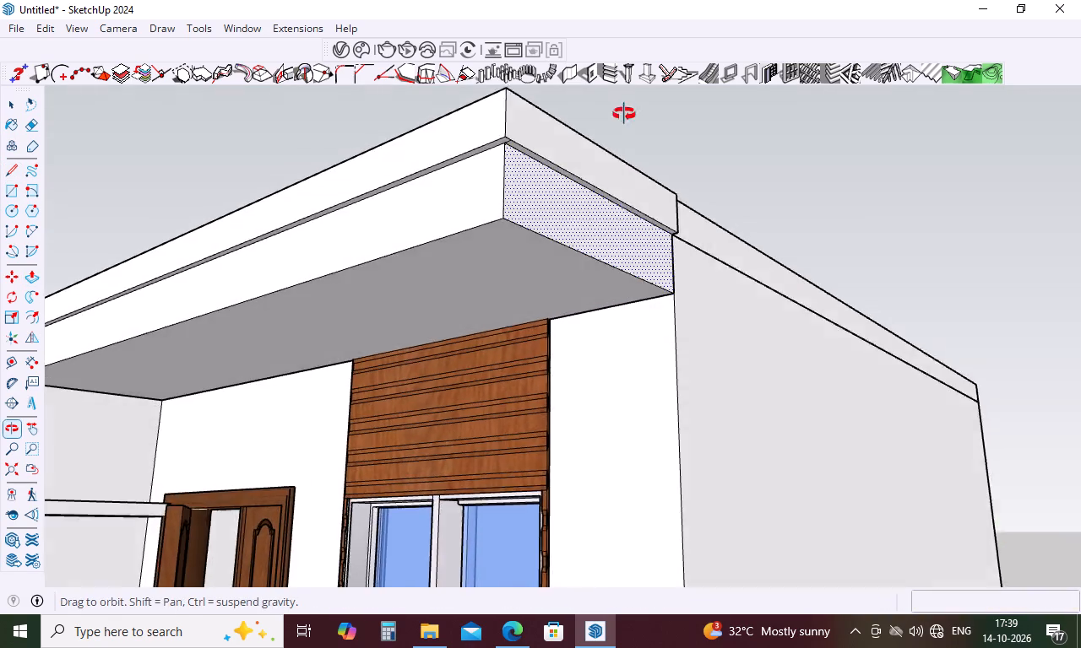
pyautogui.moveTo(624, 114); pyautogui.dragTo(630, 102, button='middle')
pyautogui.scroll(8, 530, 121)
pyautogui.press('Escape')
pyautogui.press('e')
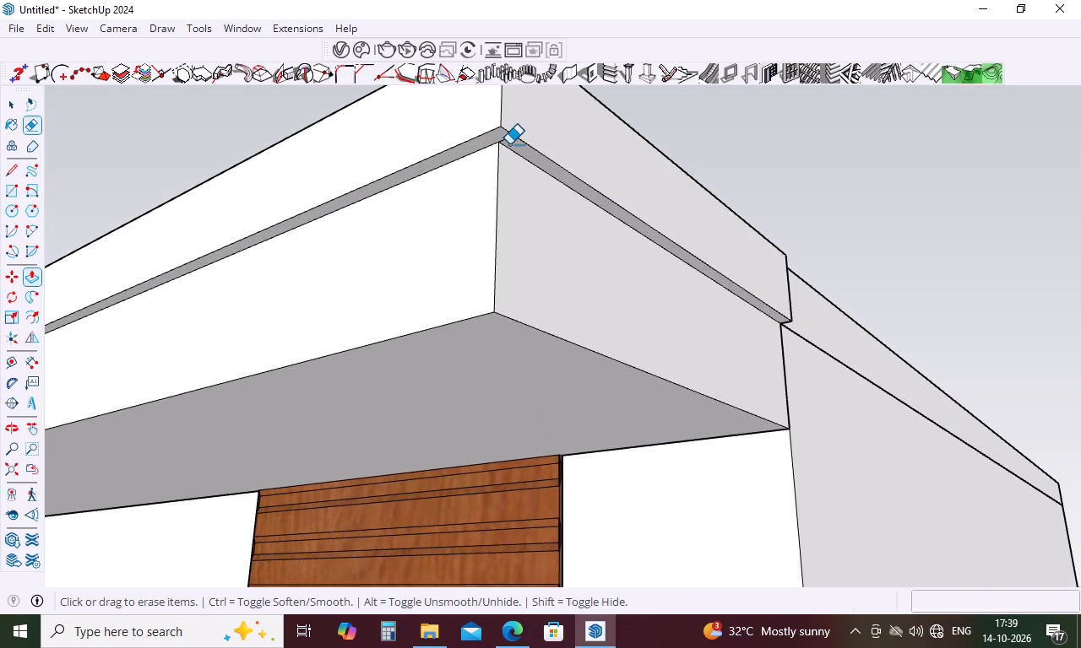
pyautogui.scroll(8, 502, 146)
pyautogui.click(516, 127)
pyautogui.scroll(-4, 553, 148)
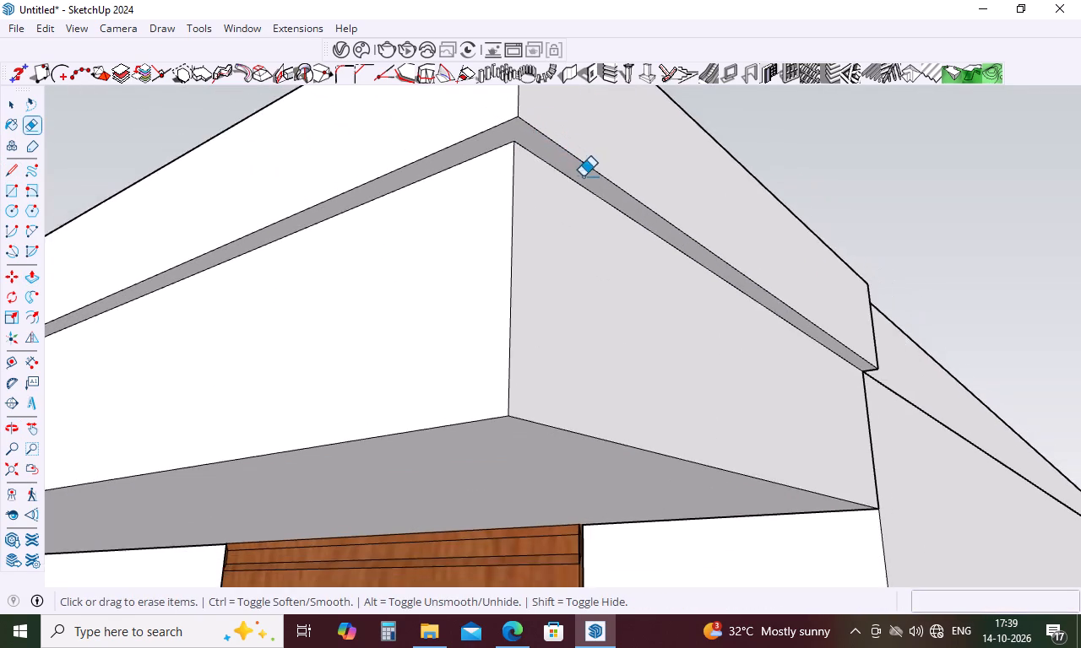
pyautogui.scroll(-14, 584, 179)
pyautogui.scroll(-4, 651, 207)
# Draw a circle with a 6" radius on the roof slab's underside, above the door.
pyautogui.moveTo(588, 257); pyautogui.dragTo(652, 246, button='middle')
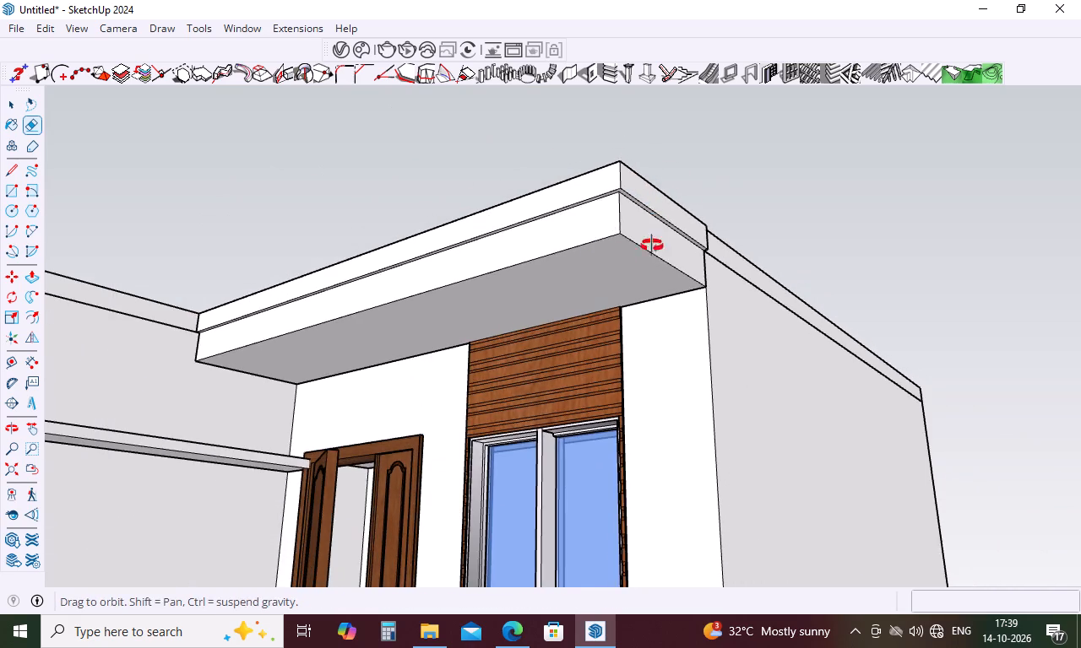
pyautogui.moveTo(652, 246); pyautogui.dragTo(783, 203, button='middle')
pyautogui.press('space')
pyautogui.write('c')
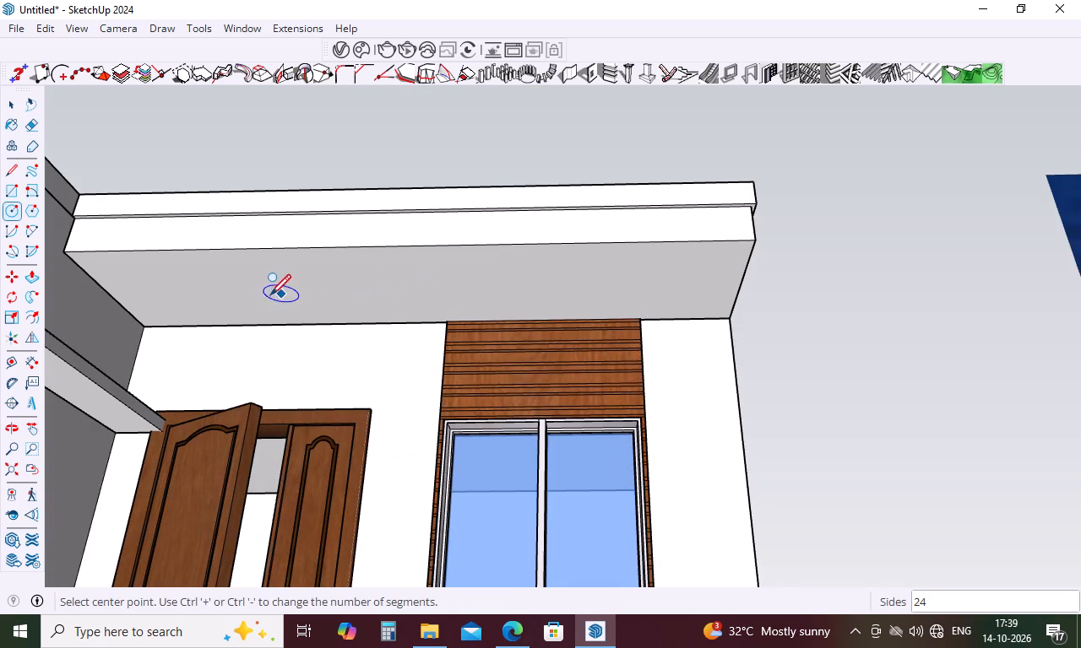
pyautogui.scroll(3, 246, 294)
pyautogui.click(245, 285)
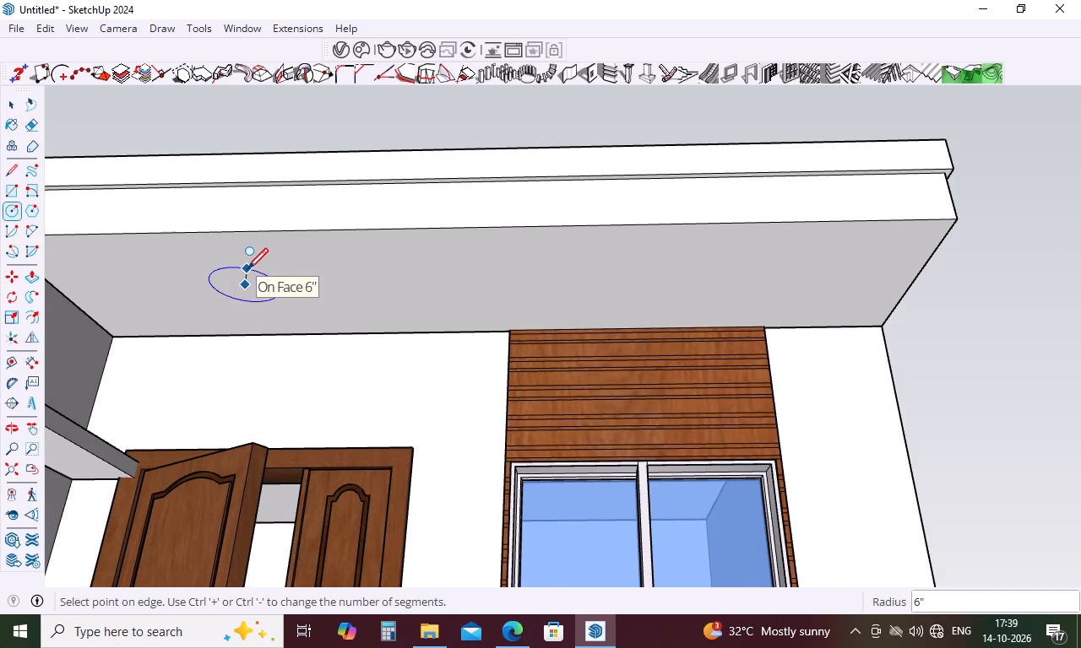
pyautogui.click(247, 267)
pyautogui.press('space')
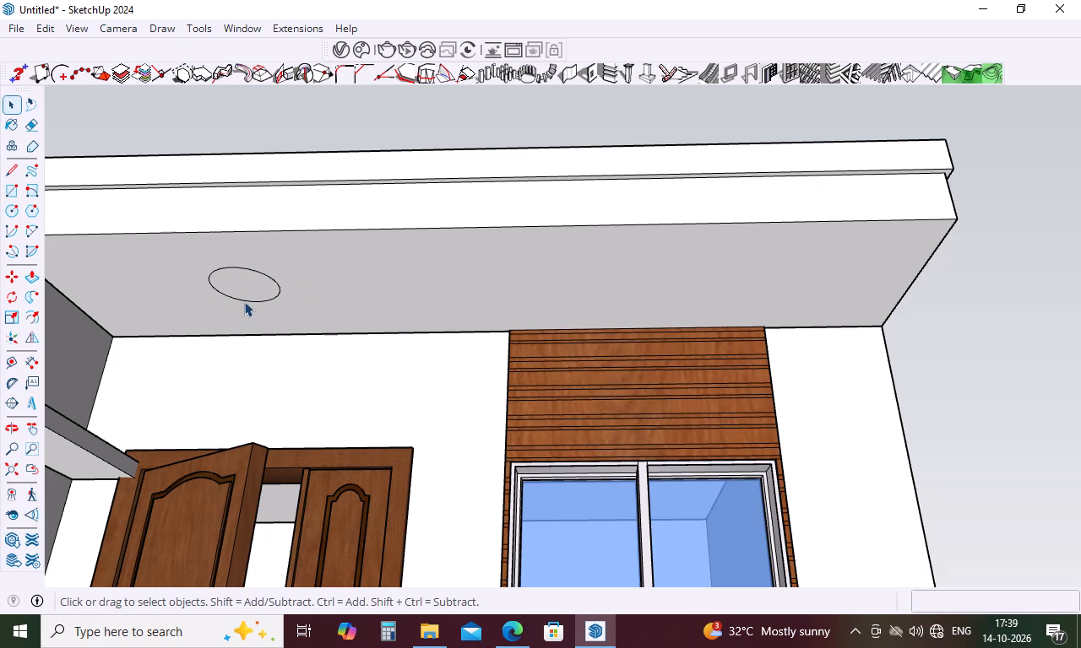
# Mirror a copy of the circle along the slab's underside to above the window, offsetting the flip plane about 3' 6".
pyautogui.doubleClick(252, 290)
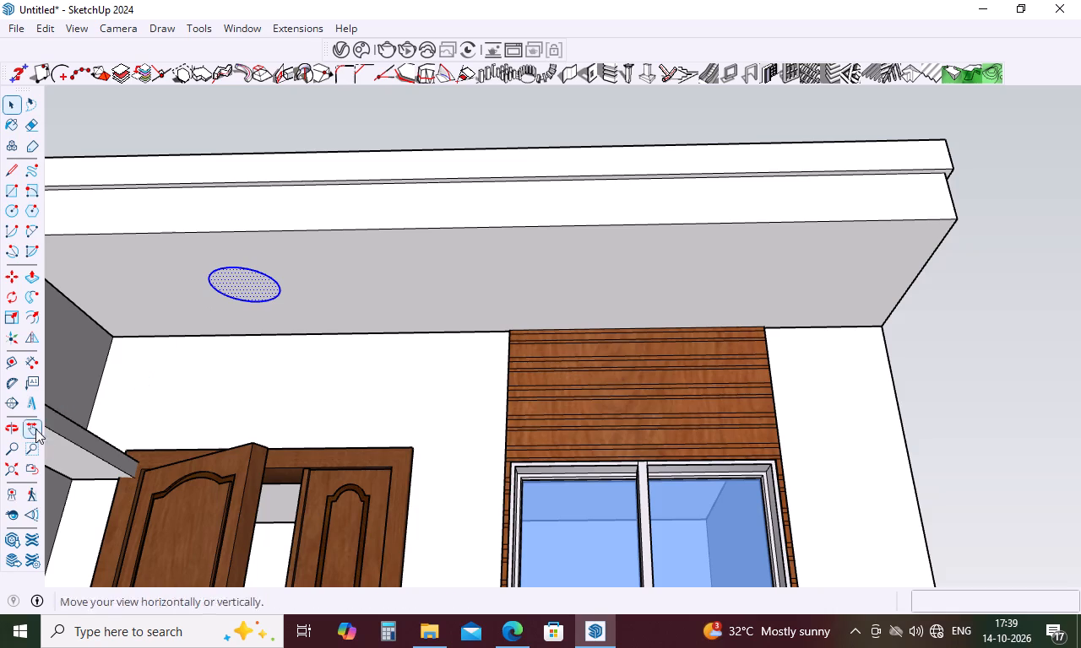
pyautogui.click(35, 339)
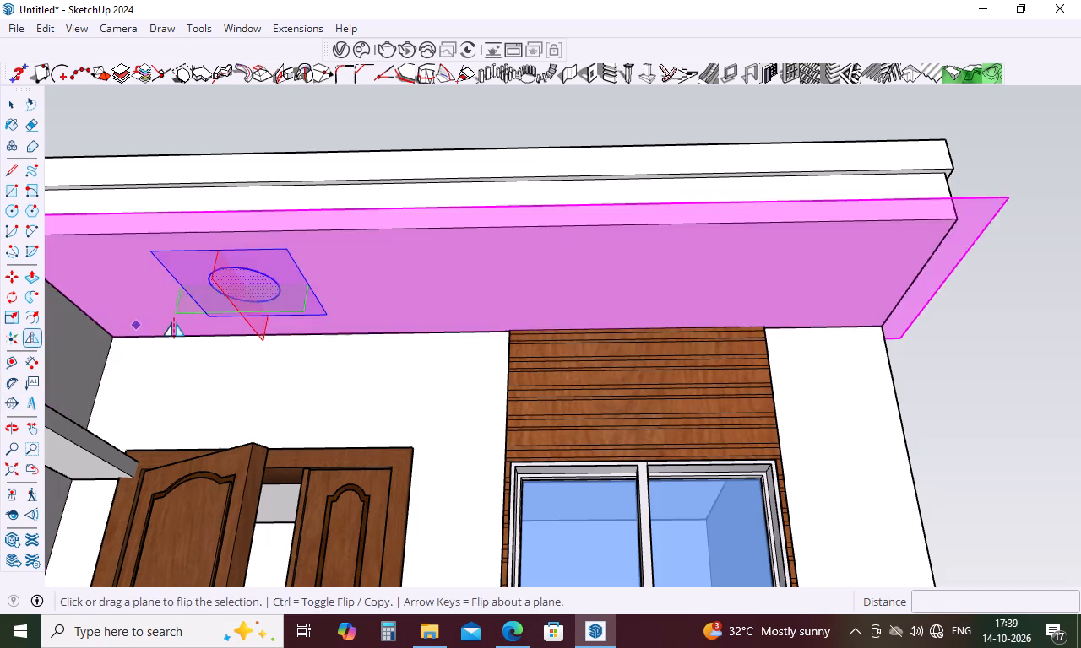
pyautogui.click(240, 310)
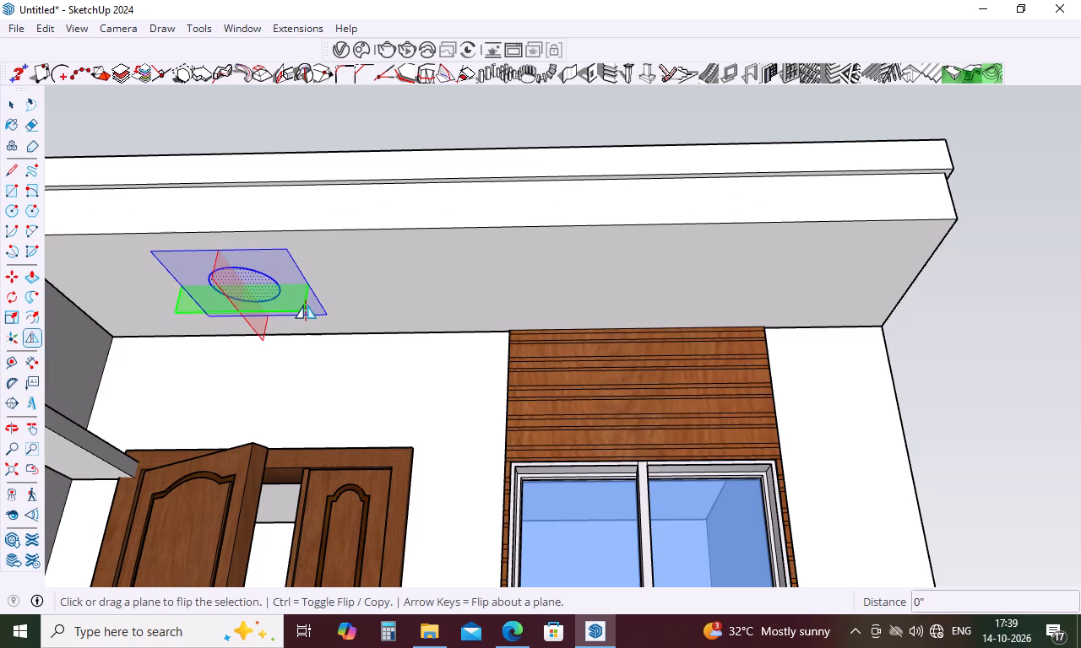
pyautogui.moveTo(253, 333); pyautogui.dragTo(457, 332)
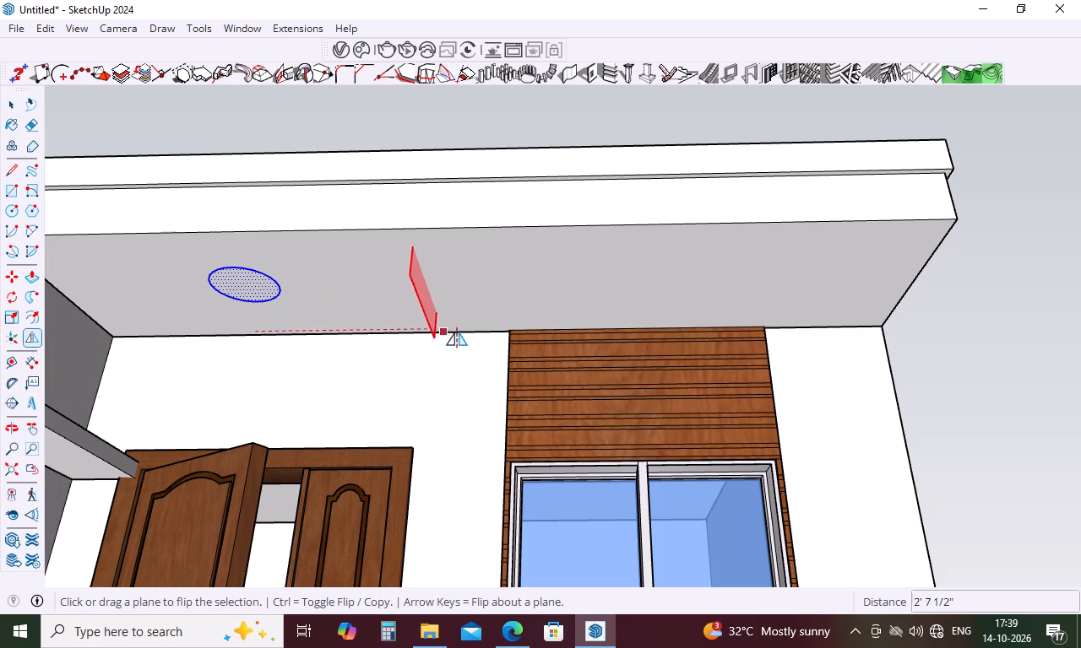
pyautogui.moveTo(457, 332); pyautogui.dragTo(466, 332)
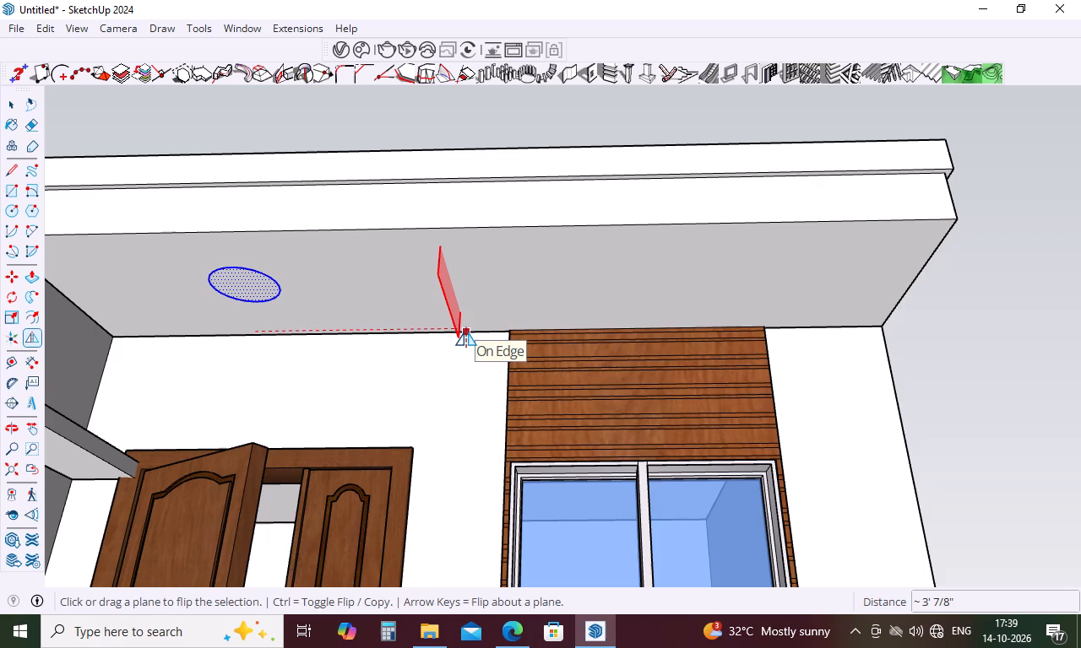
pyautogui.moveTo(466, 332); pyautogui.dragTo(483, 332)
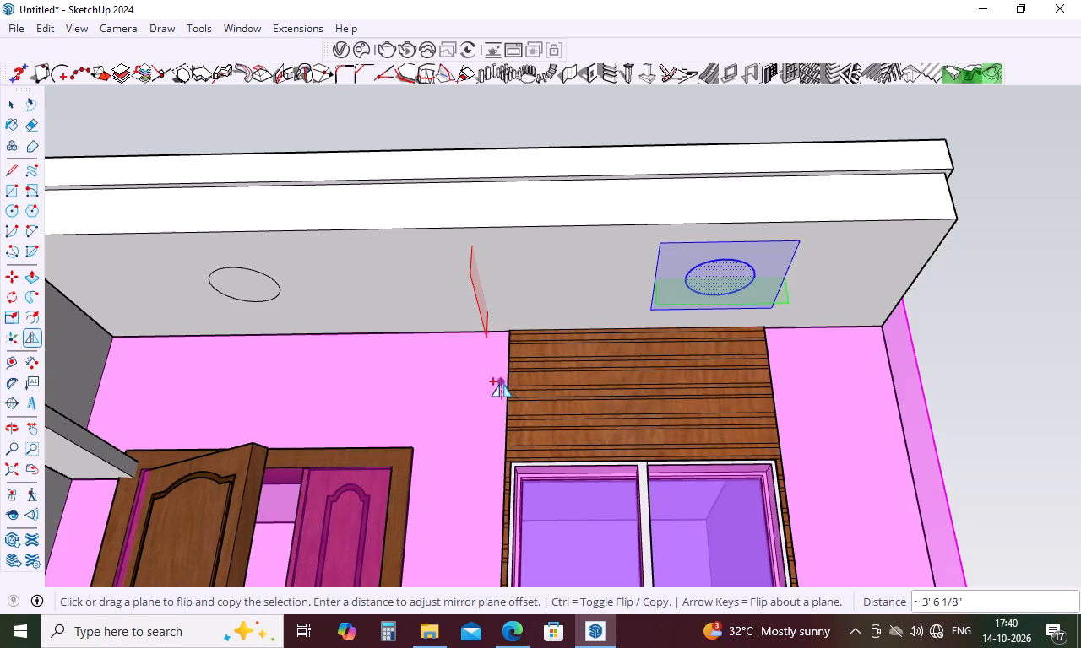
pyautogui.press('space')
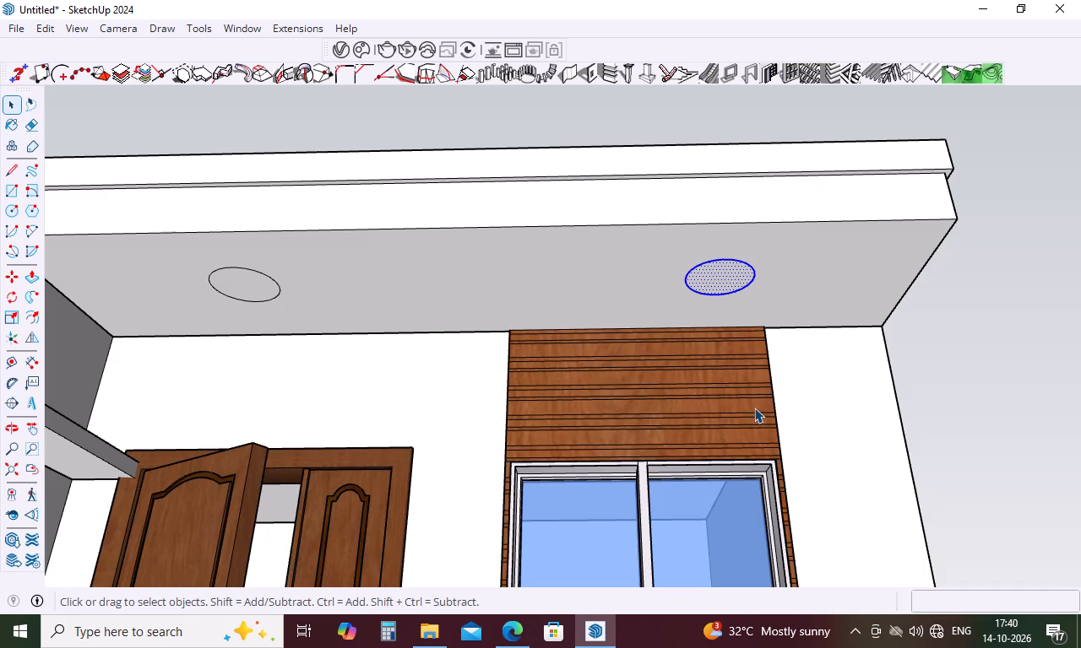
# Extrude both circles on the roof slab's underside 1" downward with Push/Pull.
pyautogui.press('p')
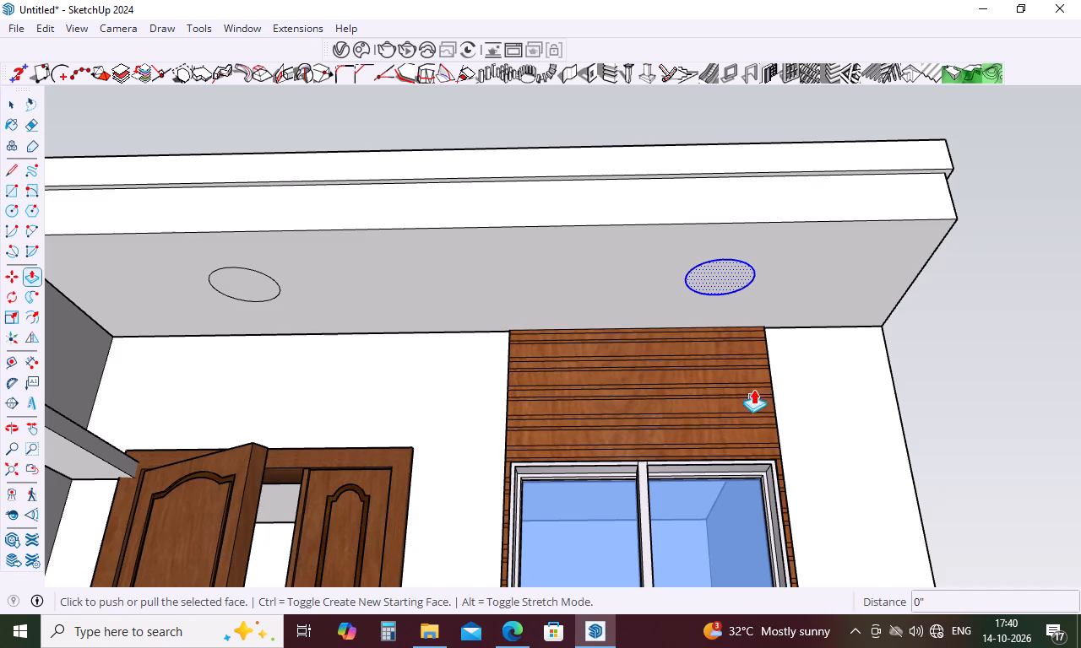
pyautogui.click(731, 305)
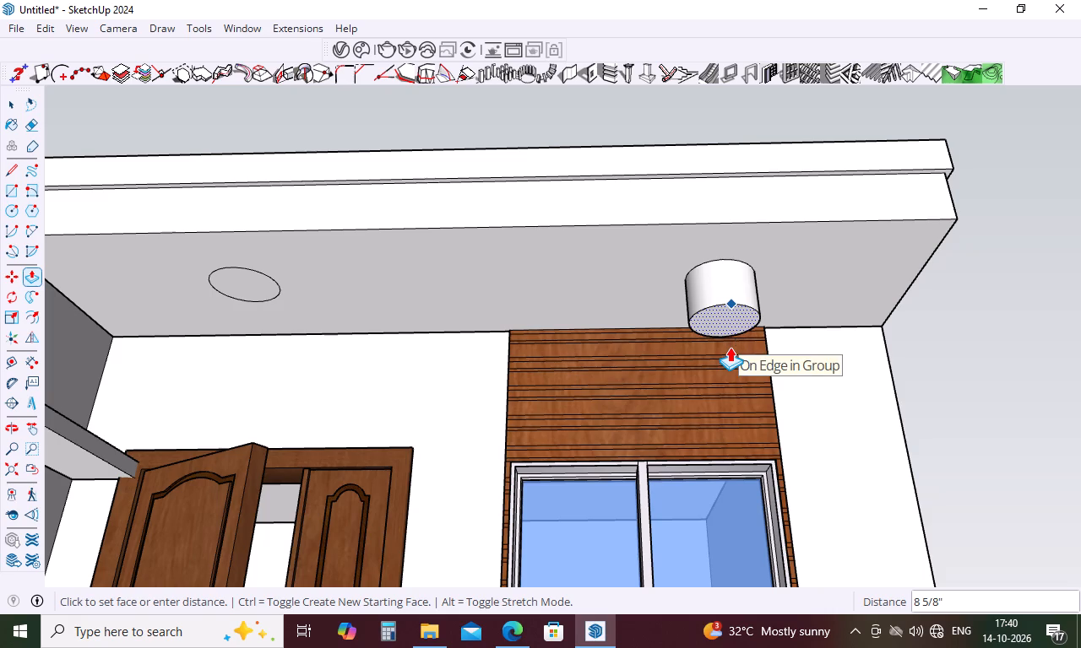
pyautogui.press('1')
pyautogui.press('Return')
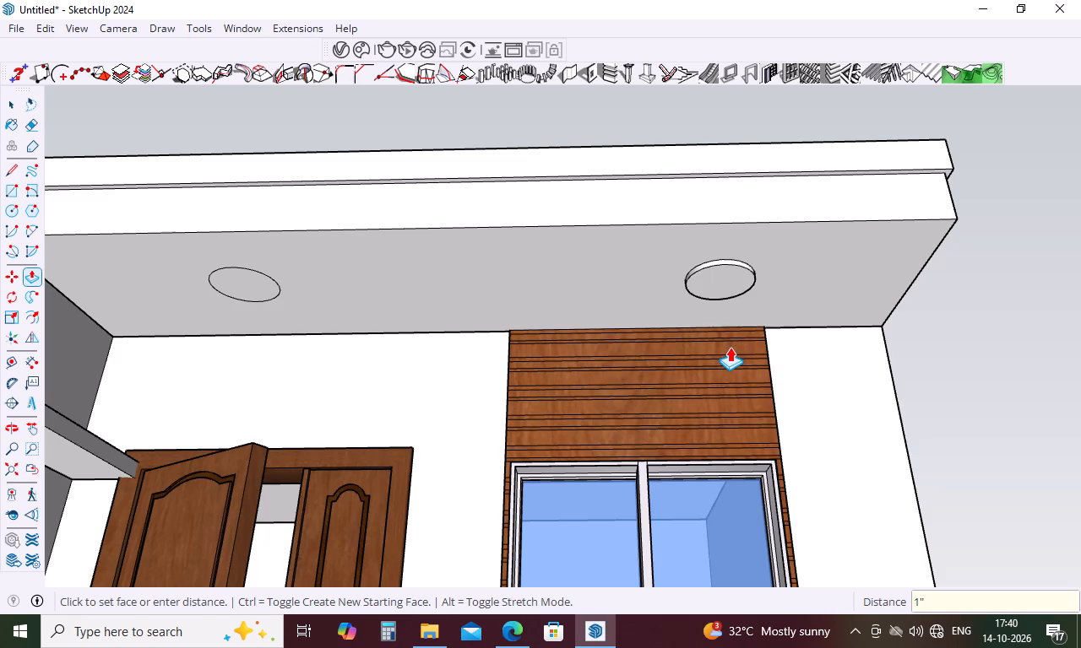
pyautogui.doubleClick(220, 290)
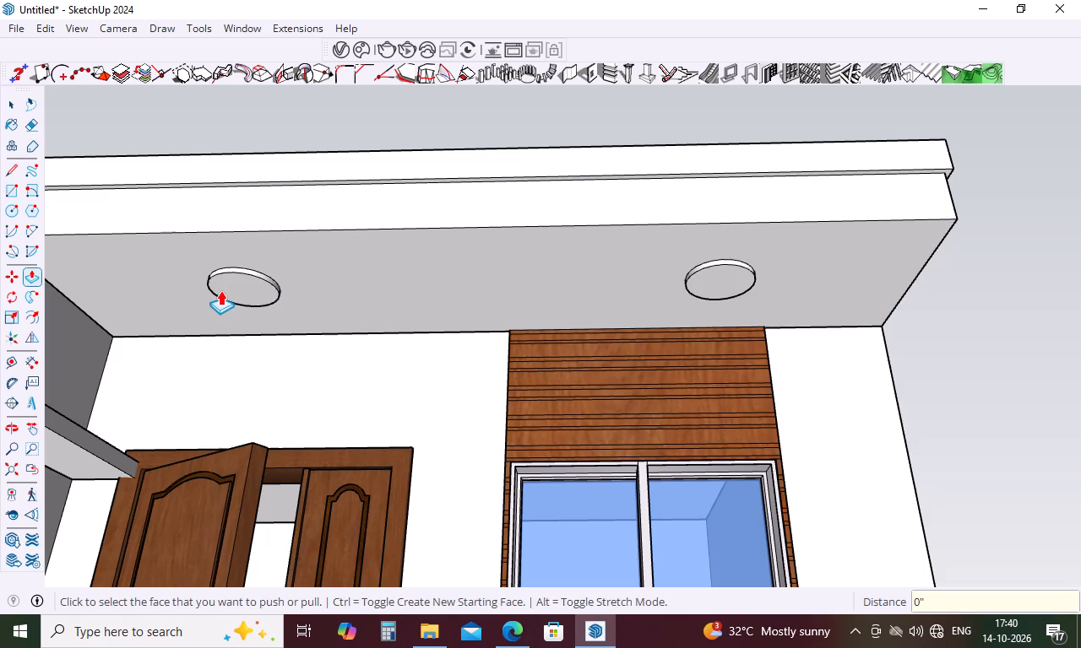
pyautogui.press('space')
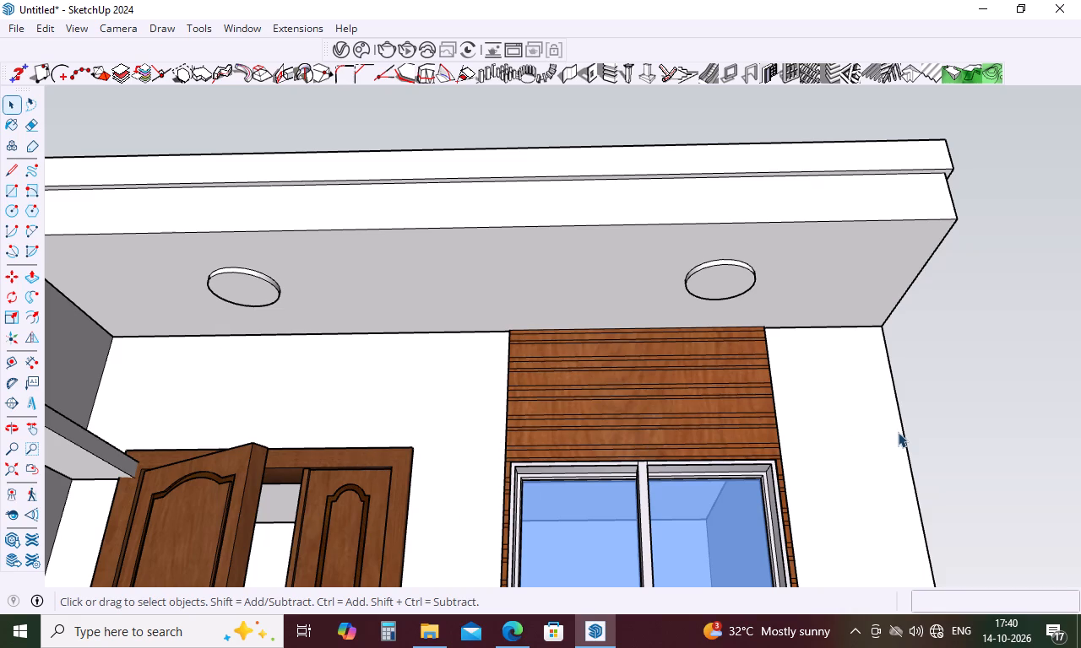
pyautogui.press('space')
pyautogui.click(951, 438)
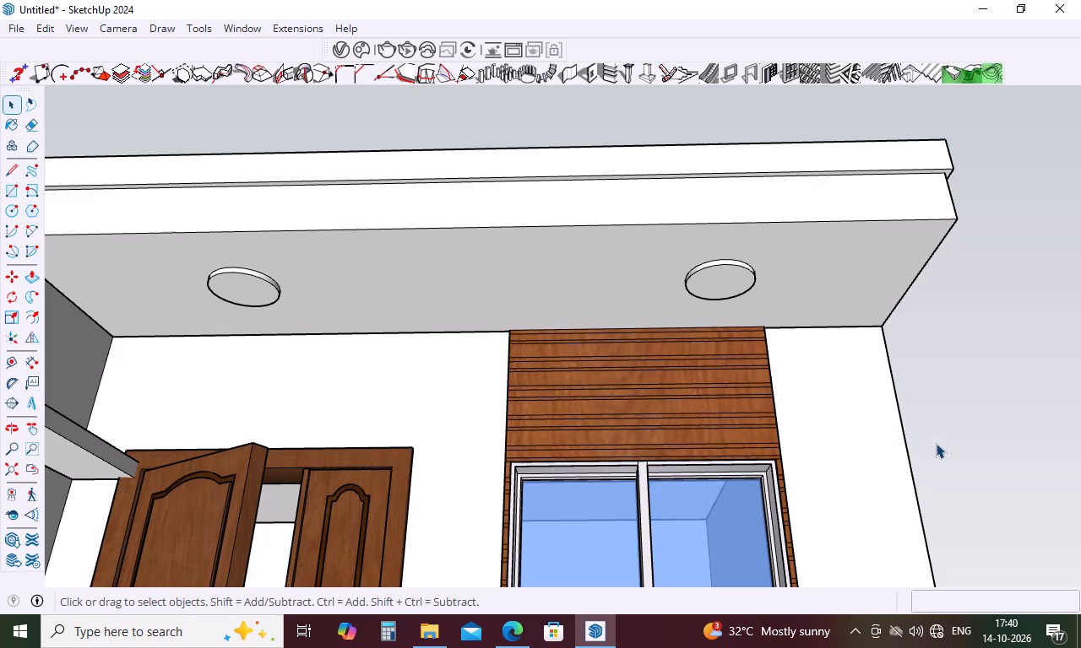
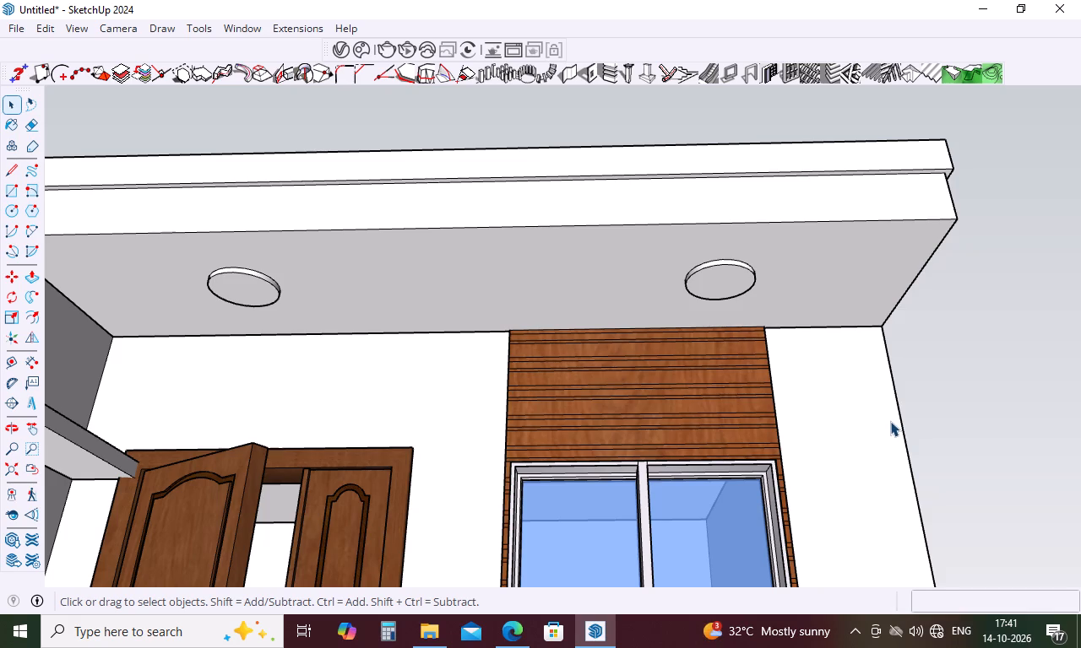
# Compare the upper floor and roof slab with the reference photo, examining the glass railing and planters along the roof edge.
pyautogui.scroll(-4, 890, 421)
pyautogui.moveTo(875, 425); pyautogui.dragTo(806, 418, button='middle')
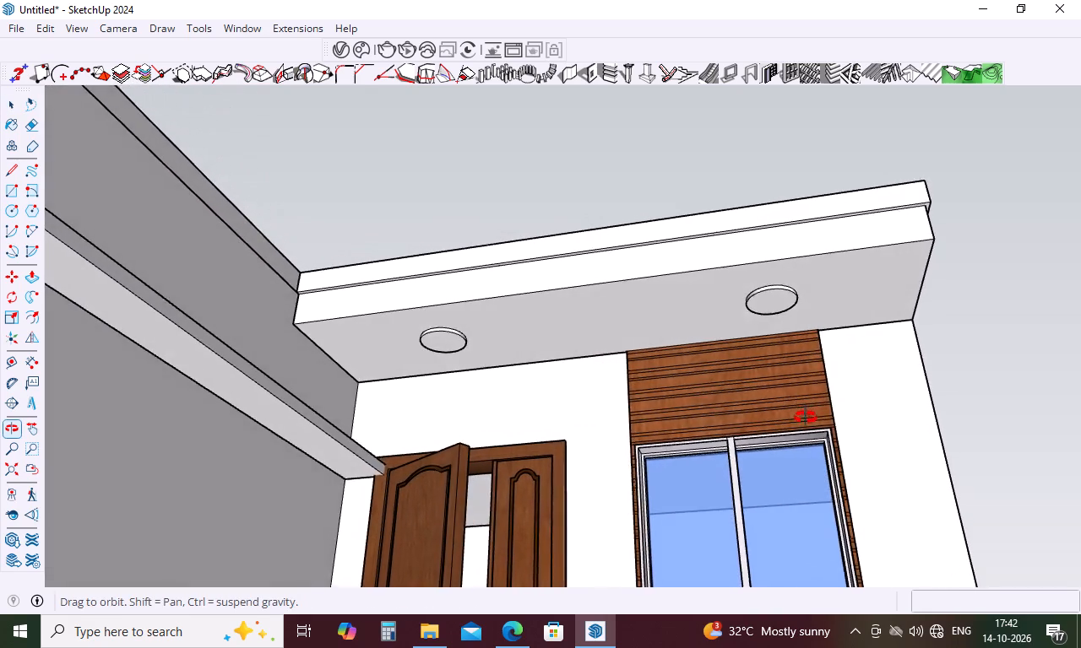
pyautogui.moveTo(806, 418); pyautogui.dragTo(780, 485, button='middle')
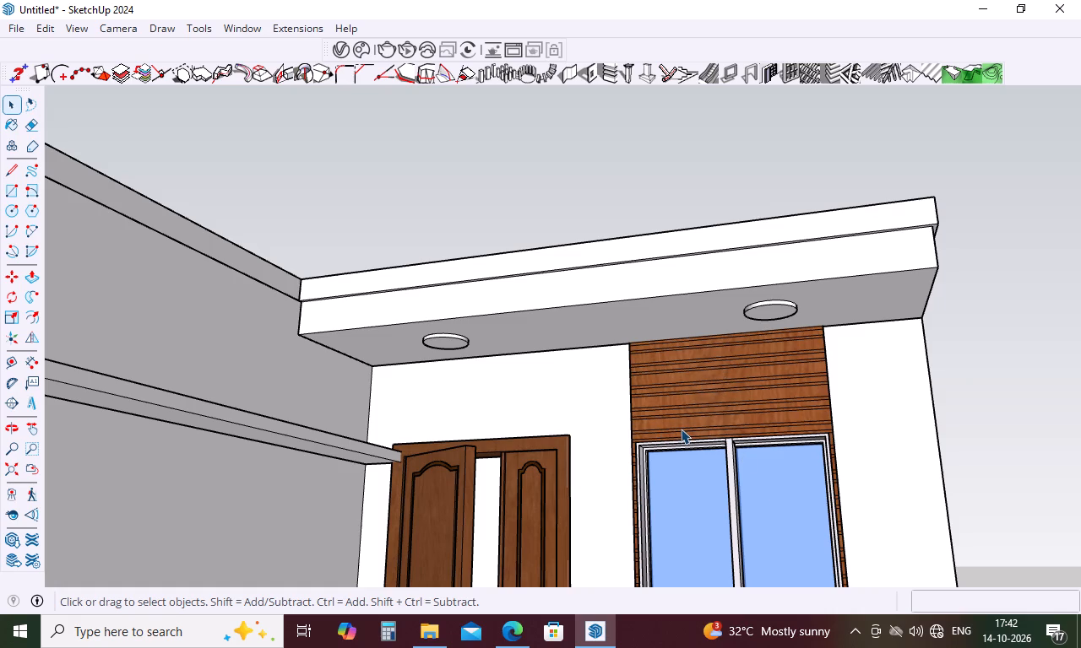
pyautogui.scroll(-3, 680, 429)
pyautogui.moveTo(692, 417); pyautogui.dragTo(708, 560, button='middle')
pyautogui.scroll(1, 708, 560)
pyautogui.scroll(-5, 703, 402)
pyautogui.moveTo(710, 412); pyautogui.dragTo(707, 267, button='middle')
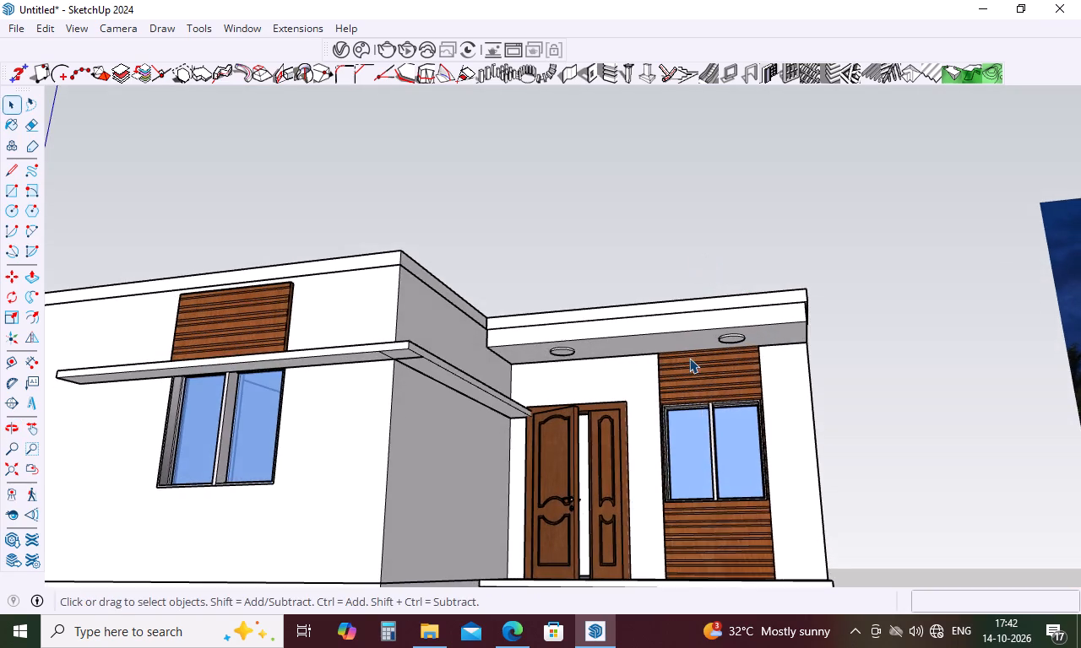
pyautogui.scroll(-15, 689, 358)
pyautogui.scroll(4, 1030, 424)
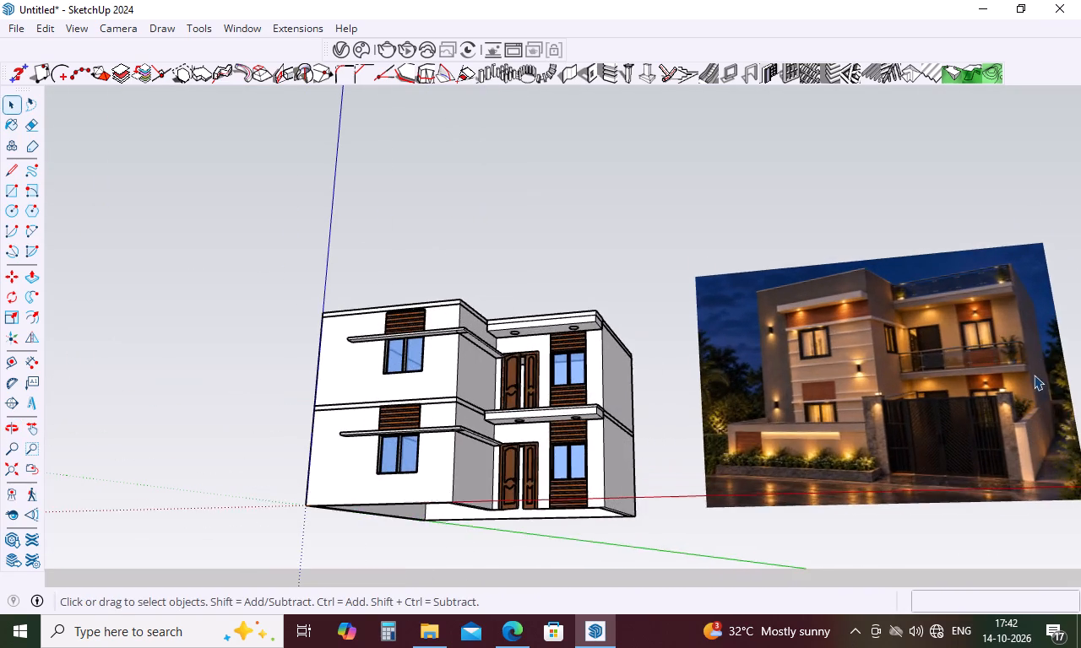
pyautogui.moveTo(998, 293); pyautogui.dragTo(984, 205, button='middle')
pyautogui.scroll(10, 988, 248)
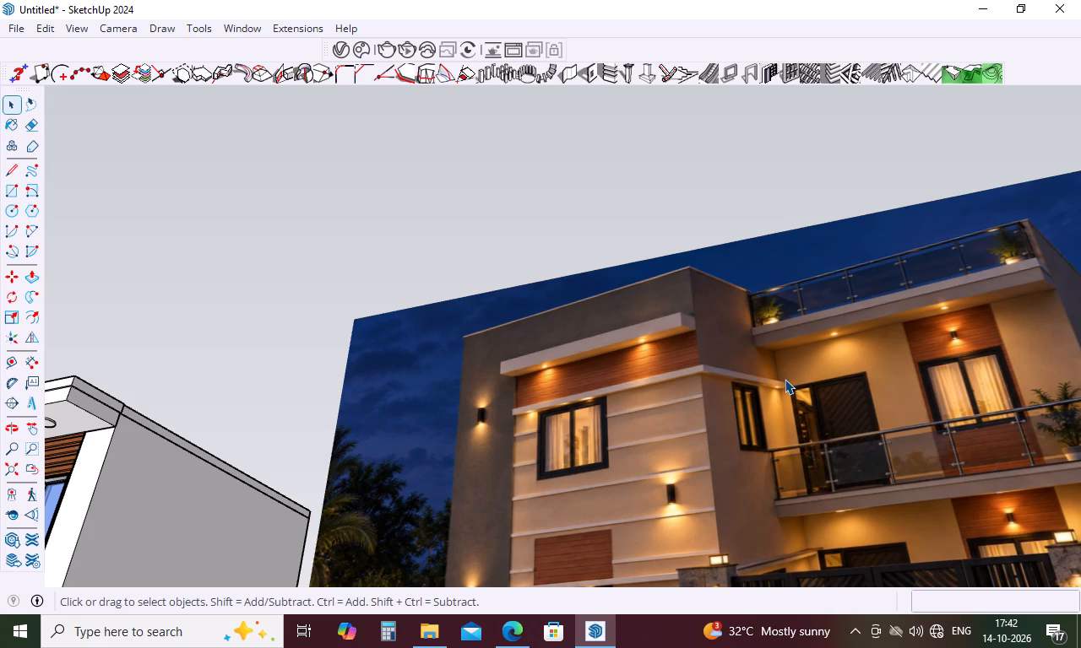
pyautogui.scroll(-5, 818, 364)
pyautogui.moveTo(830, 354); pyautogui.dragTo(842, 464, button='middle')
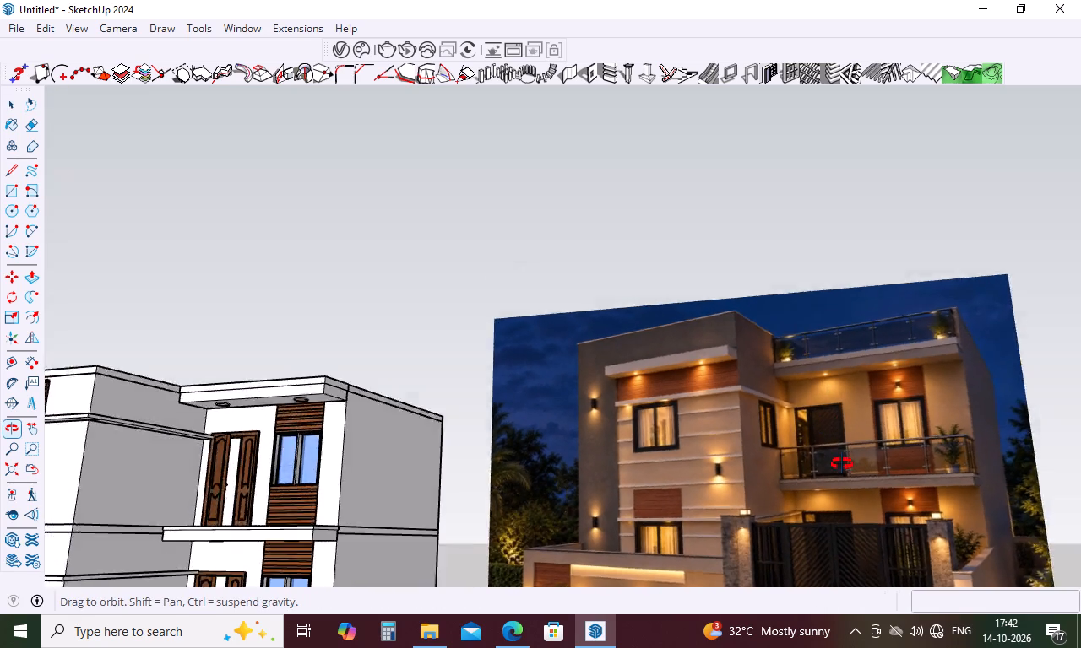
pyautogui.moveTo(842, 464); pyautogui.dragTo(899, 549, button='middle')
pyautogui.scroll(10, 943, 380)
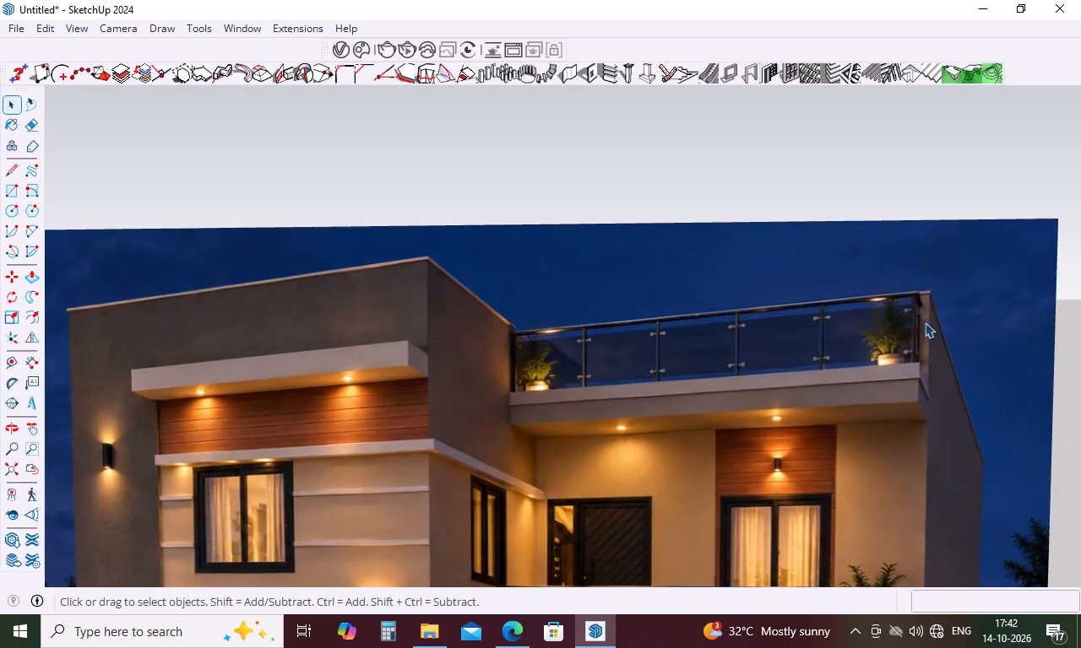
pyautogui.scroll(10, 911, 313)
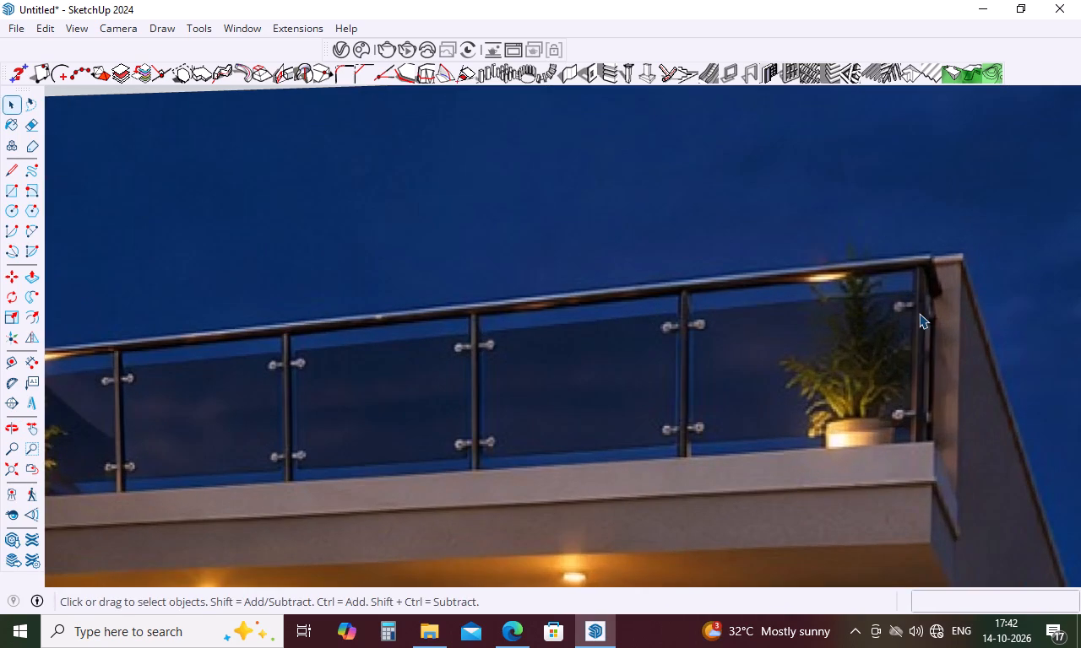
pyautogui.scroll(-20, 919, 313)
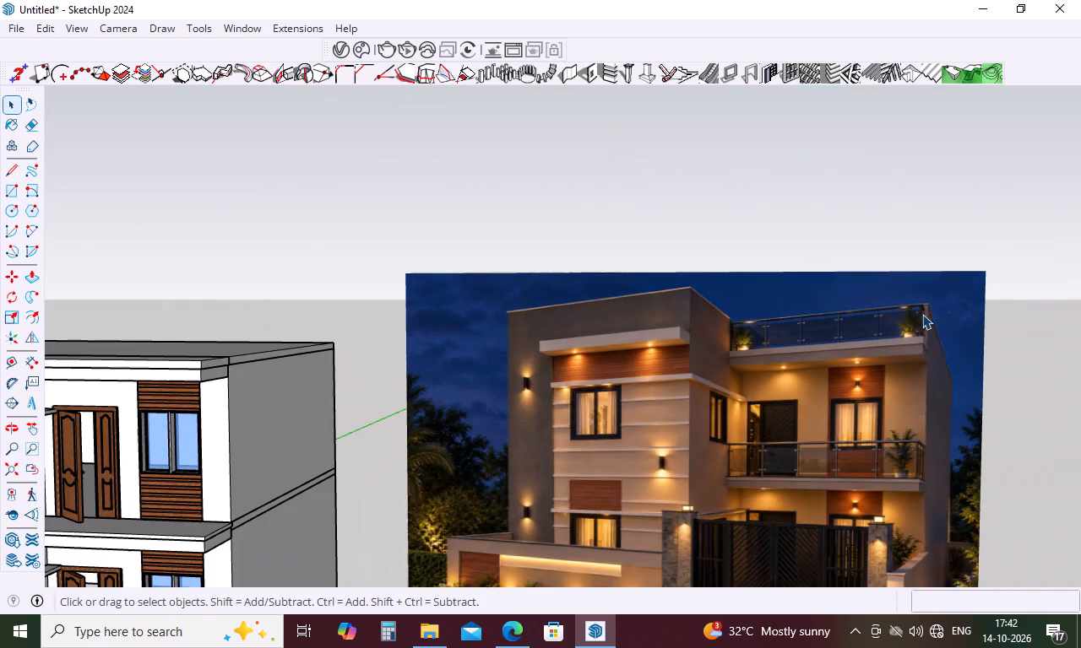
pyautogui.scroll(-5, 859, 346)
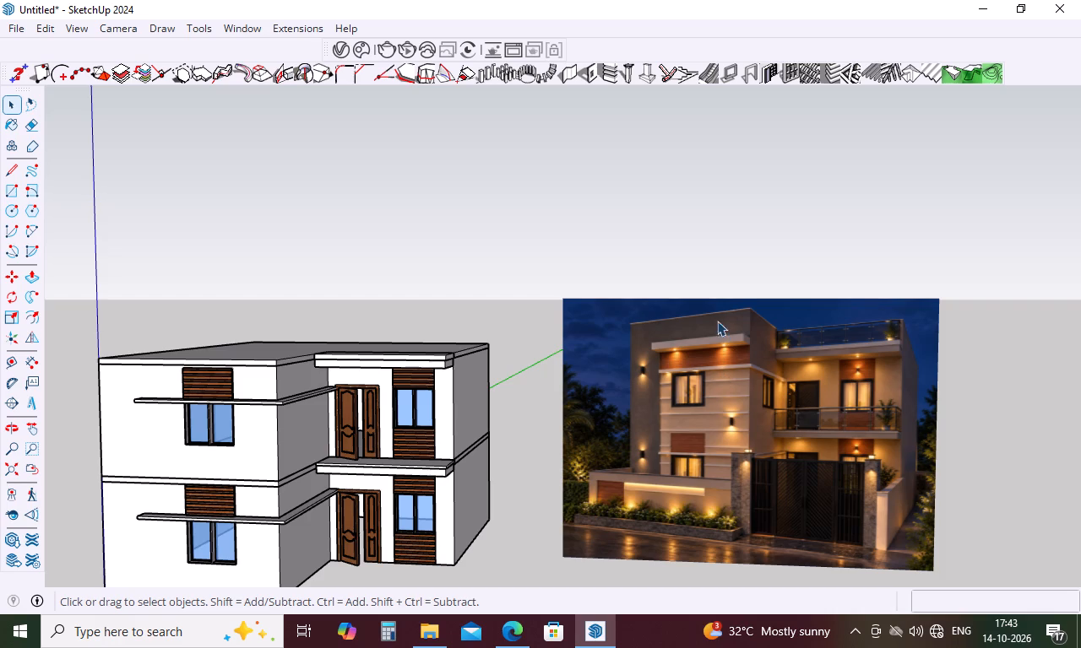
# Make the upper projecting roof slab, with its edge band and ceiling lights, into a single group.
pyautogui.doubleClick(437, 363)
pyautogui.tripleClick(437, 363)
pyautogui.tripleClick(437, 363)
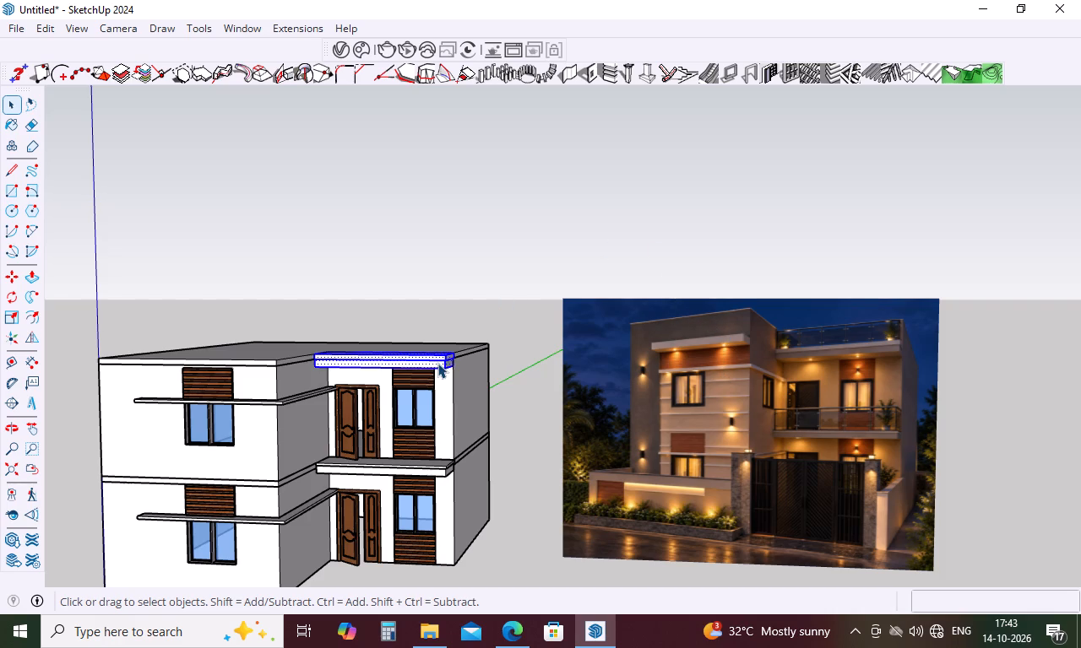
pyautogui.rightClick(437, 359)
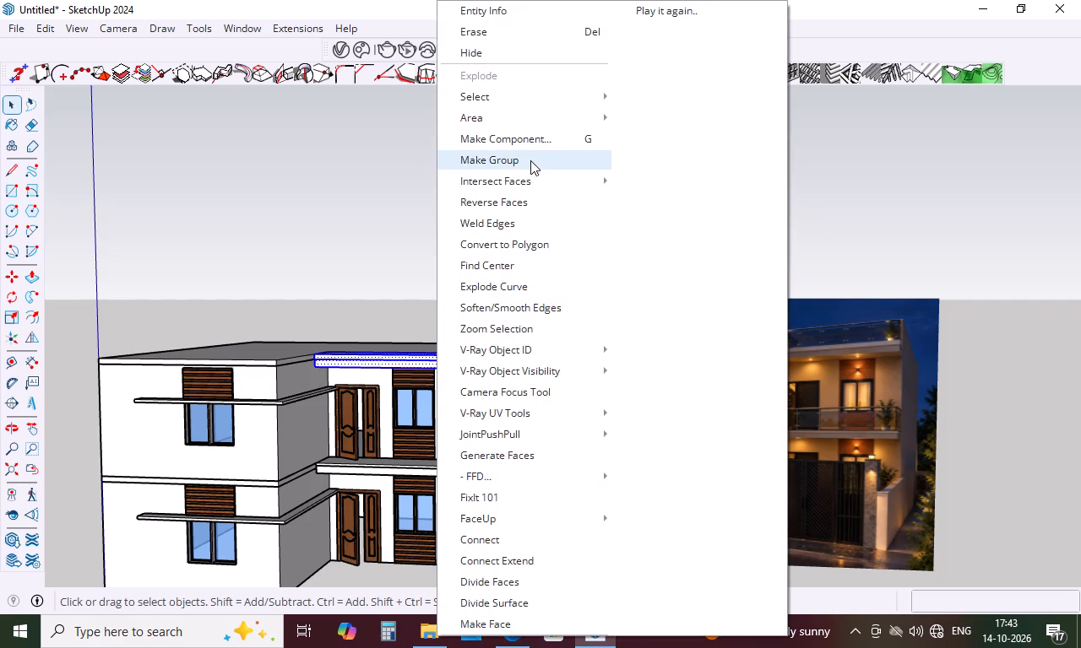
pyautogui.click(530, 160)
pyautogui.press('space')
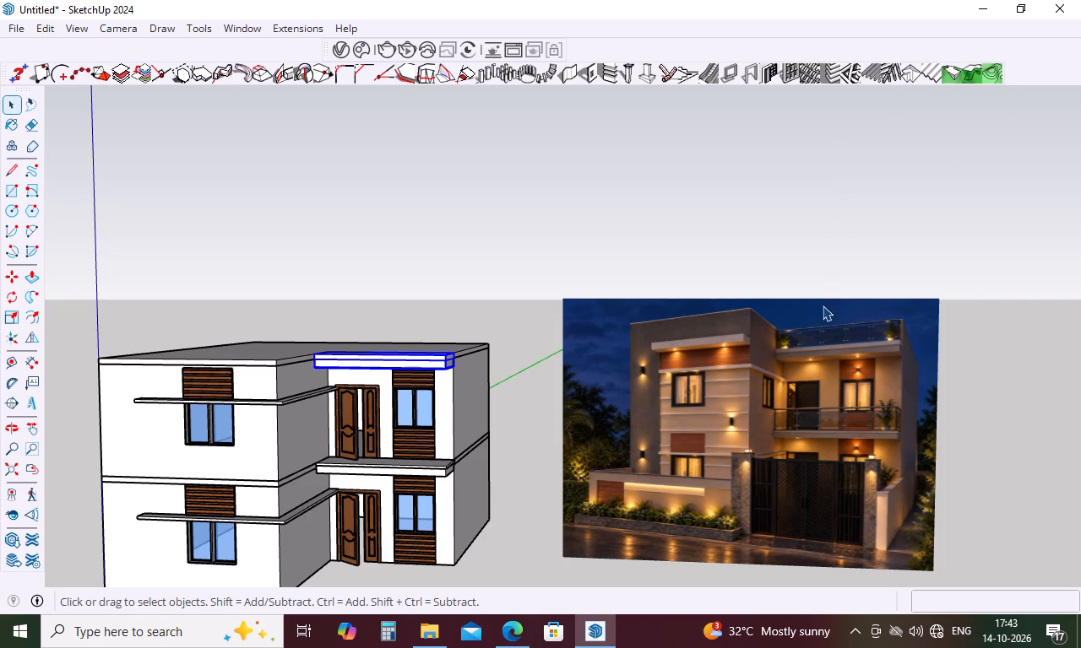
pyautogui.scroll(-3, 665, 370)
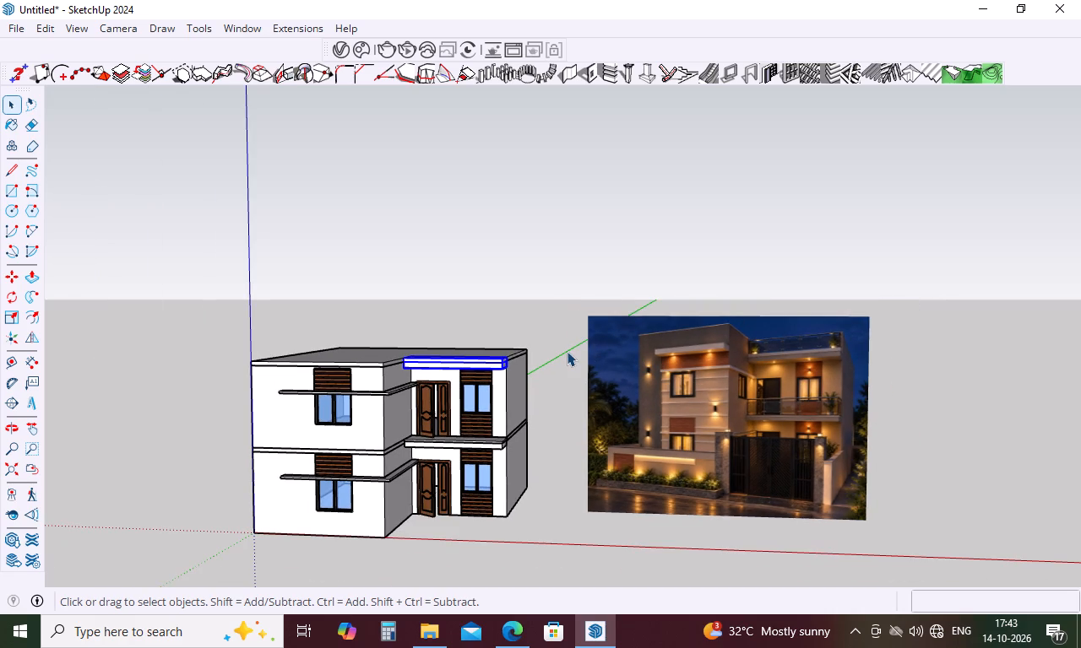
pyautogui.click(567, 351)
# Inside the roof slab group, paint the face and rim of the round light above the window with Color E04 yellow.
pyautogui.moveTo(528, 356); pyautogui.dragTo(574, 180, button='middle')
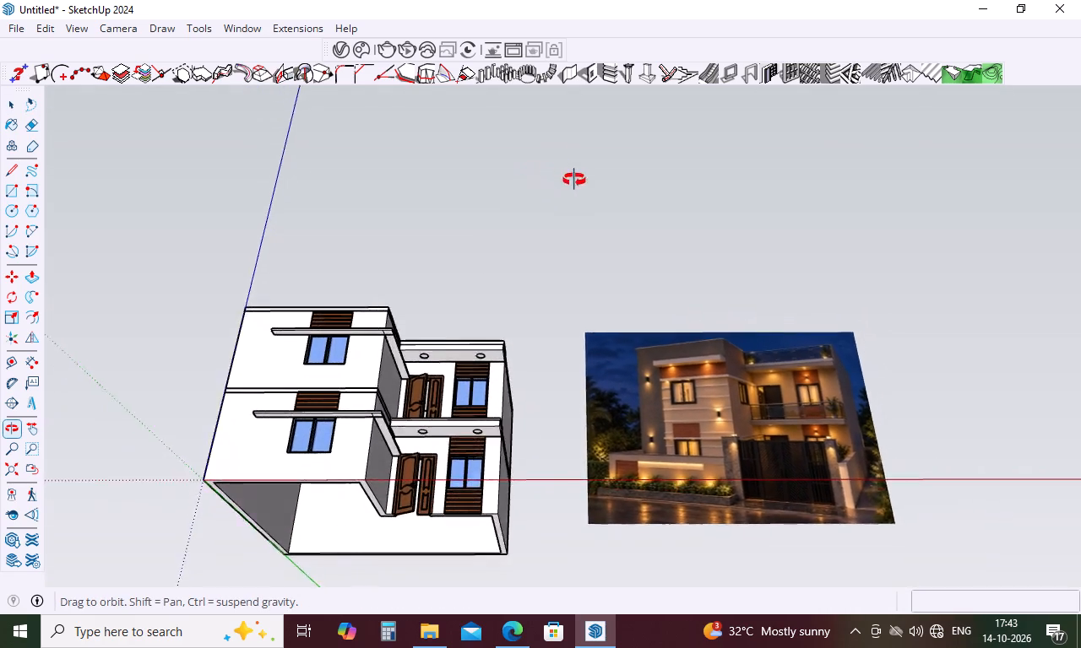
pyautogui.moveTo(574, 180); pyautogui.dragTo(496, 220, button='middle')
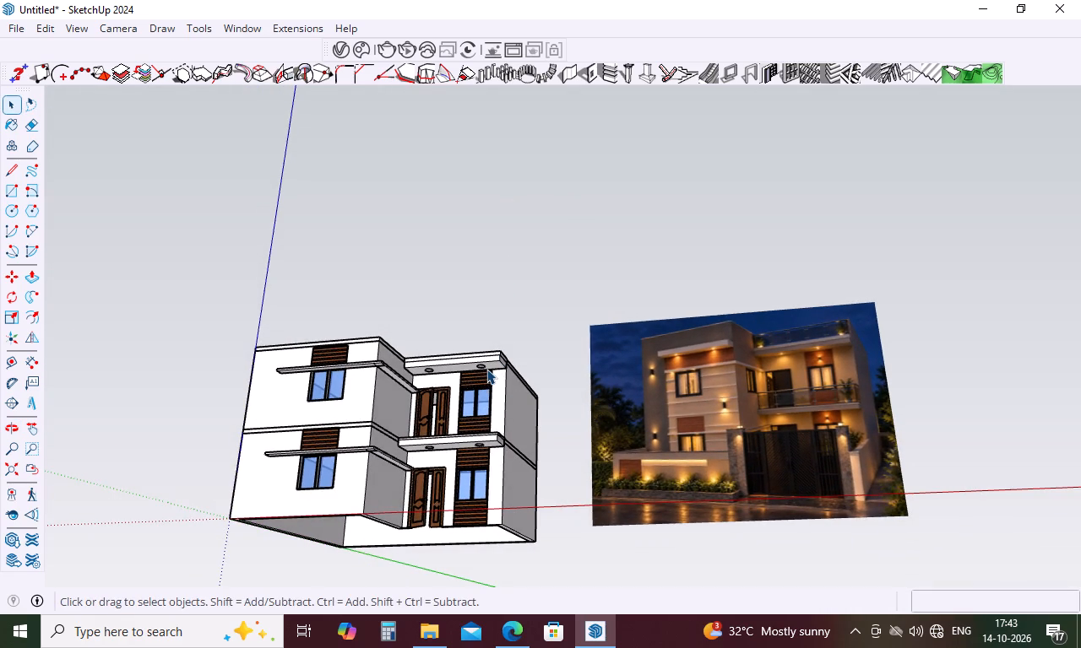
pyautogui.scroll(9, 486, 368)
pyautogui.moveTo(471, 367); pyautogui.dragTo(473, 358, button='middle')
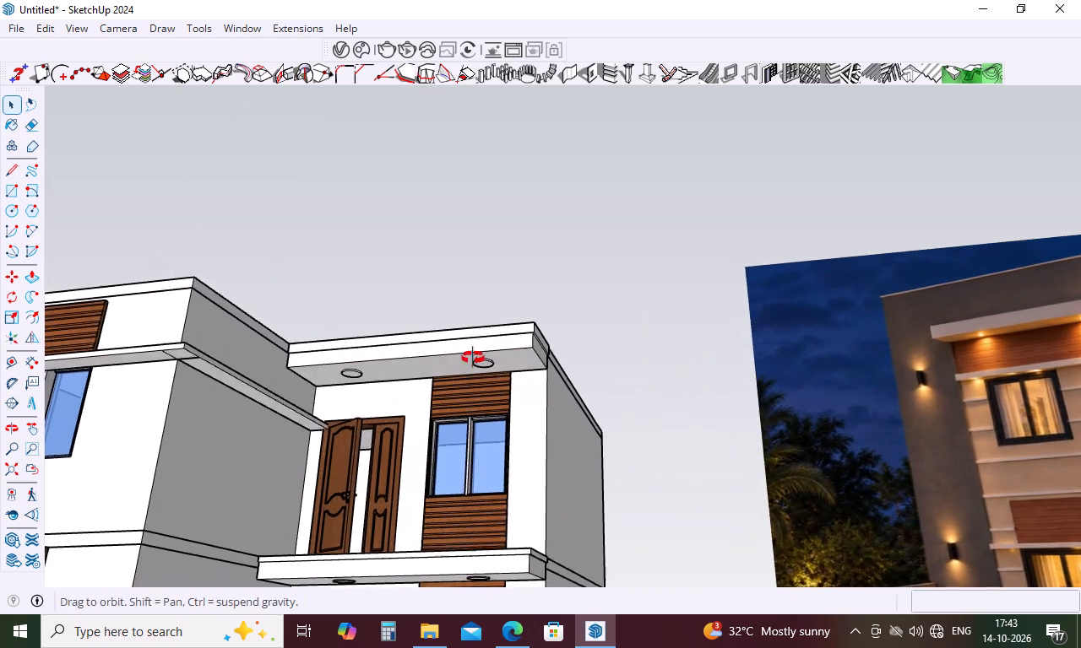
pyautogui.moveTo(473, 358); pyautogui.dragTo(479, 335, button='middle')
pyautogui.doubleClick(471, 344)
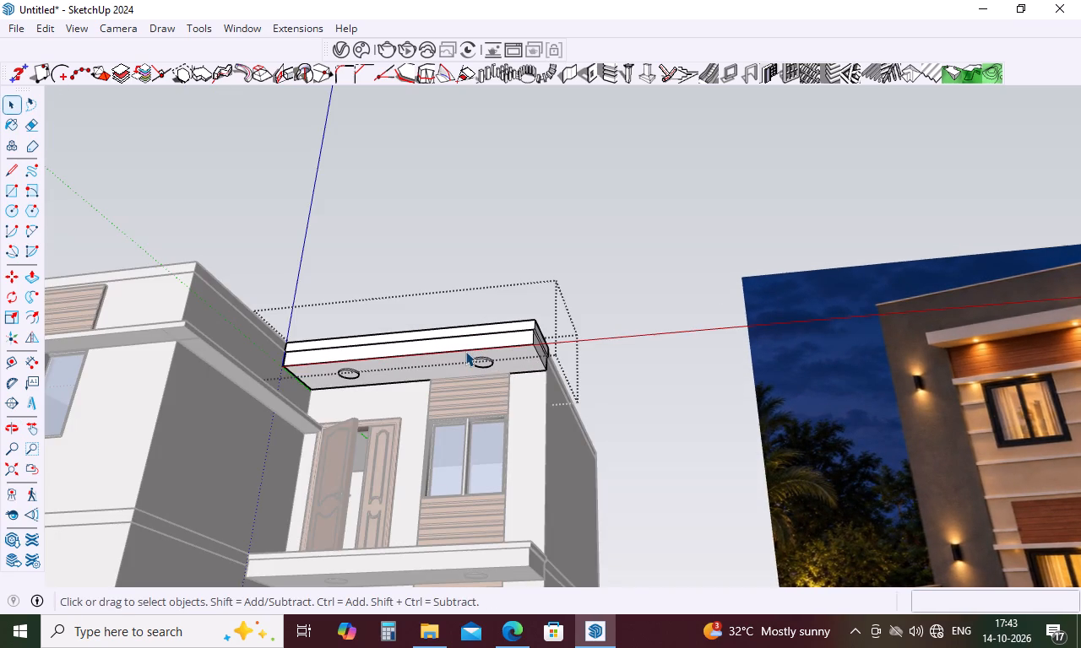
pyautogui.scroll(8, 475, 363)
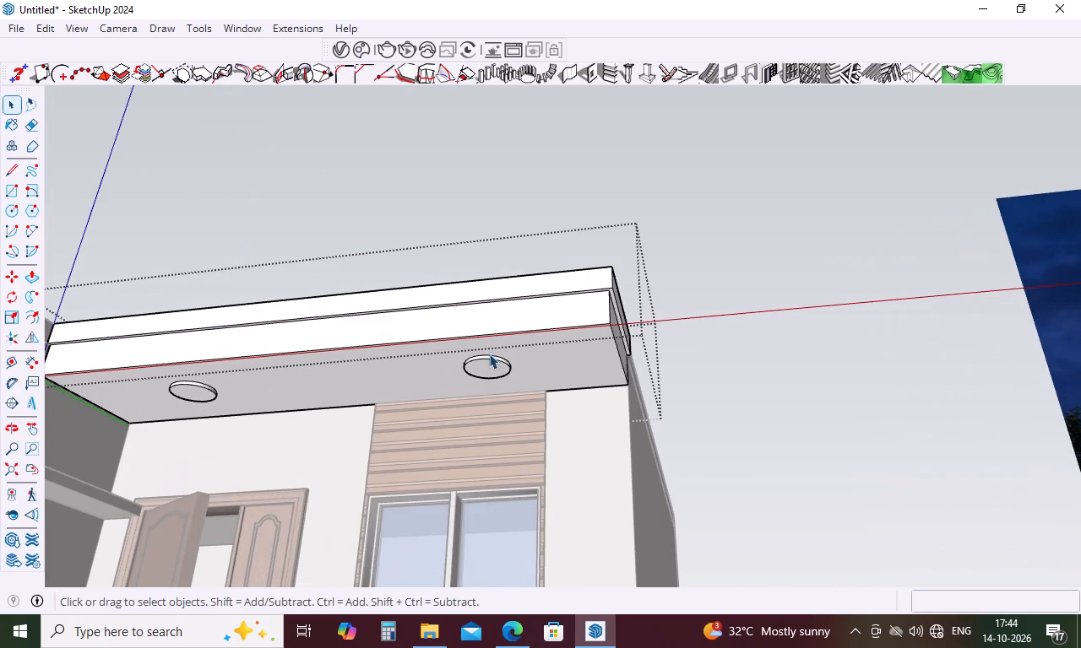
pyautogui.click(489, 361)
pyautogui.press('b')
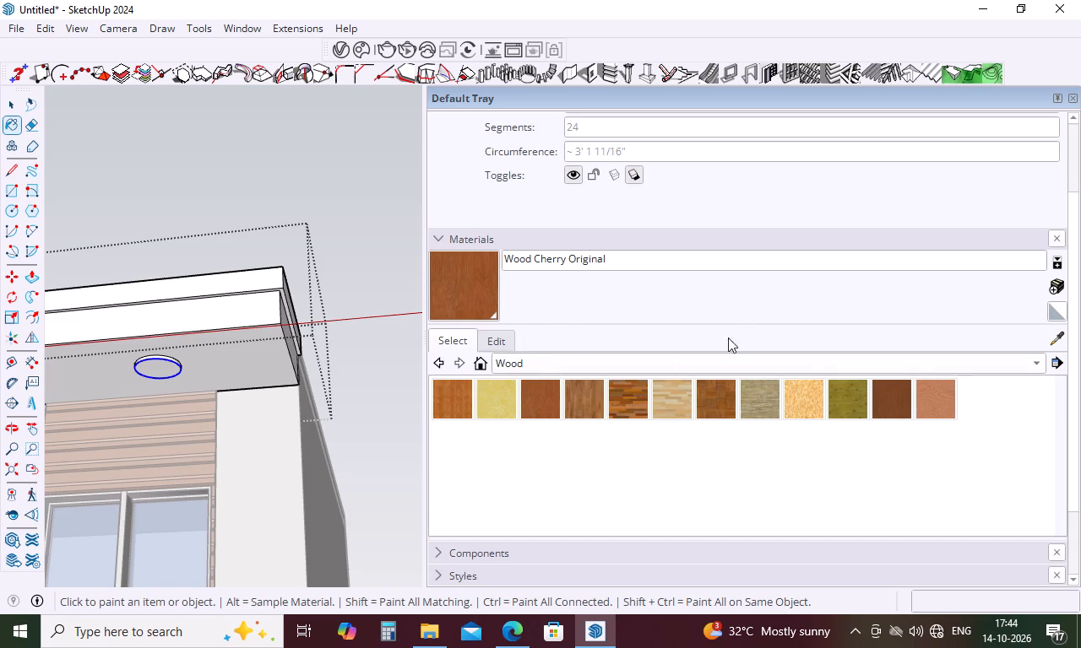
pyautogui.click(758, 364)
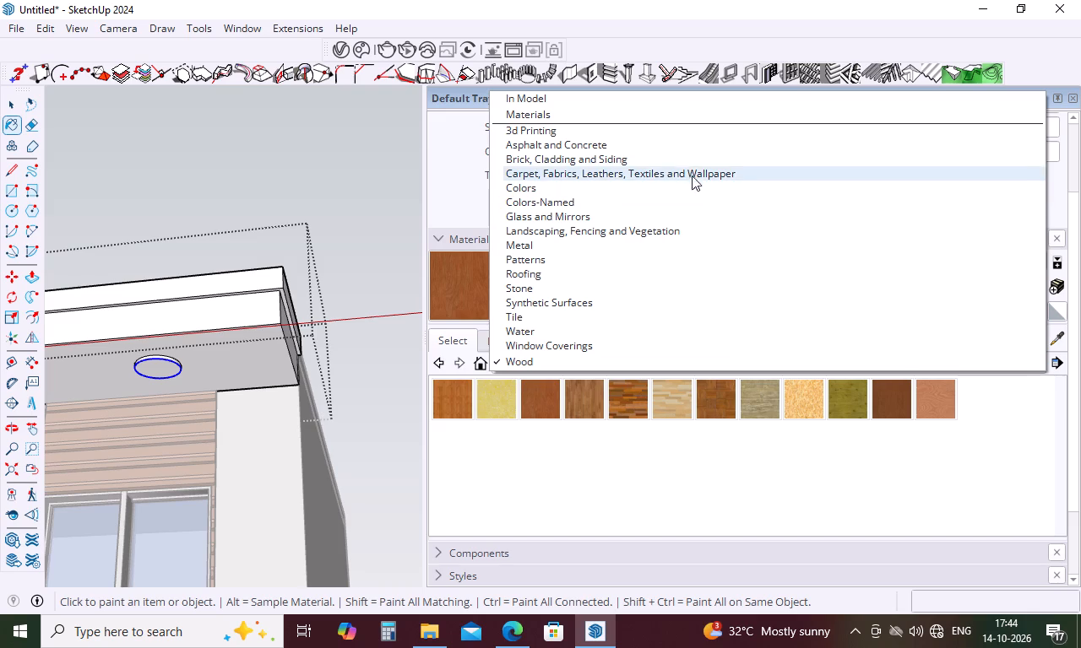
pyautogui.click(627, 191)
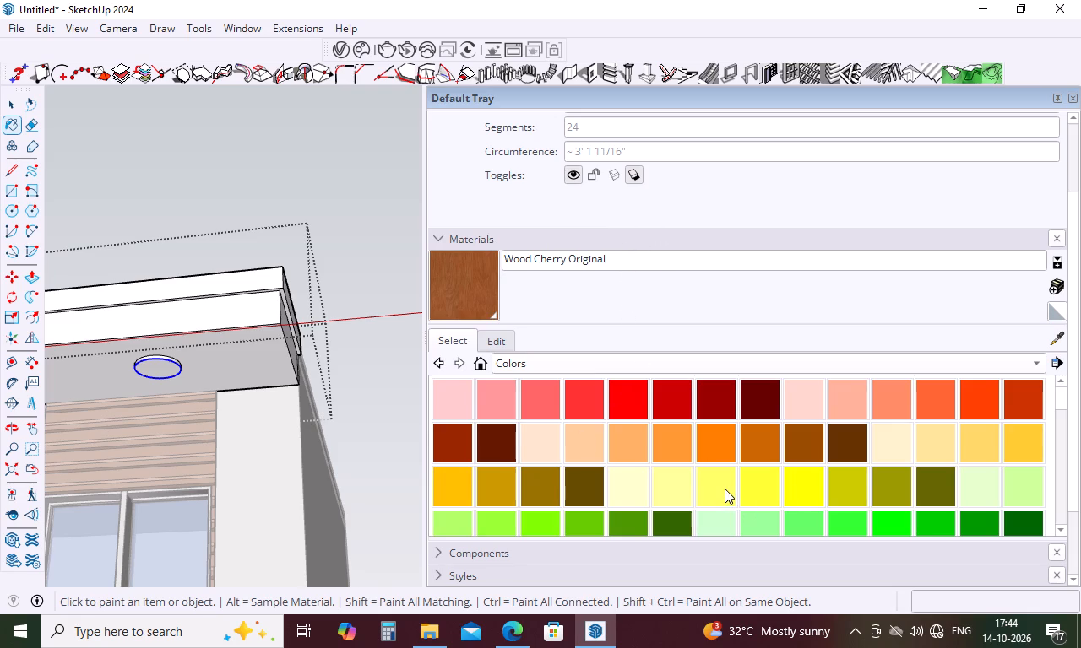
pyautogui.click(768, 481)
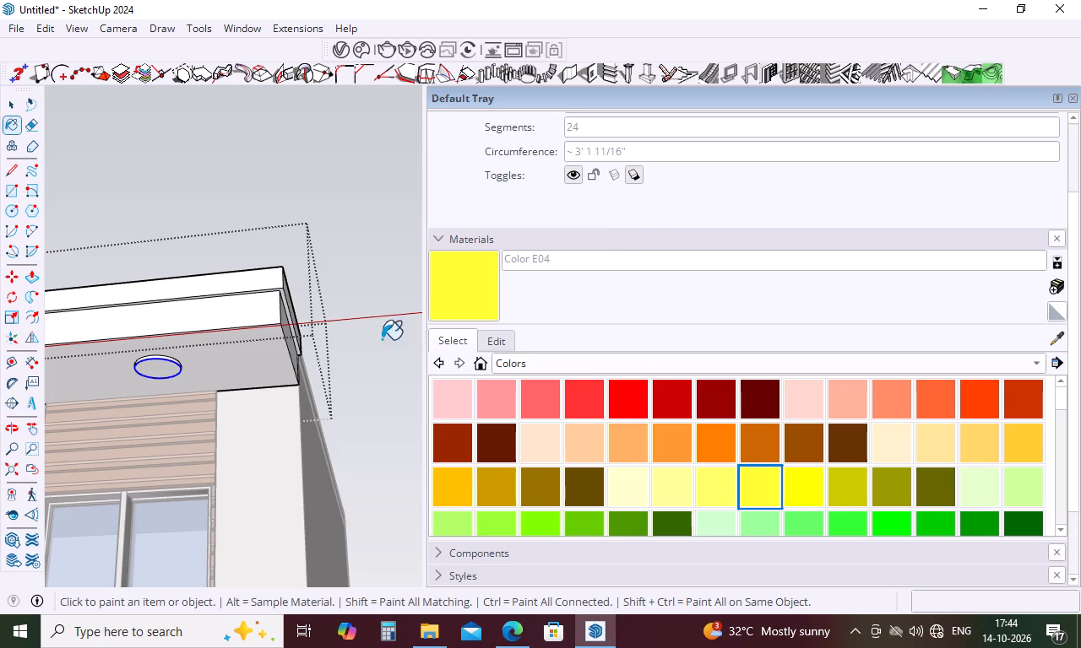
pyautogui.scroll(-4, 409, 355)
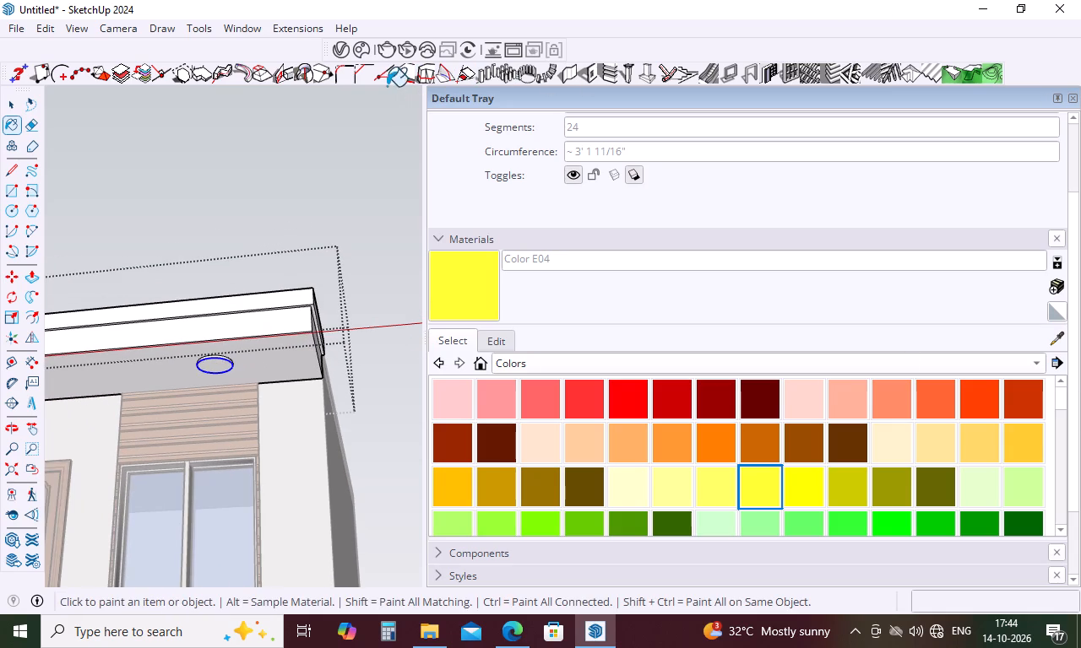
pyautogui.scroll(5, 164, 323)
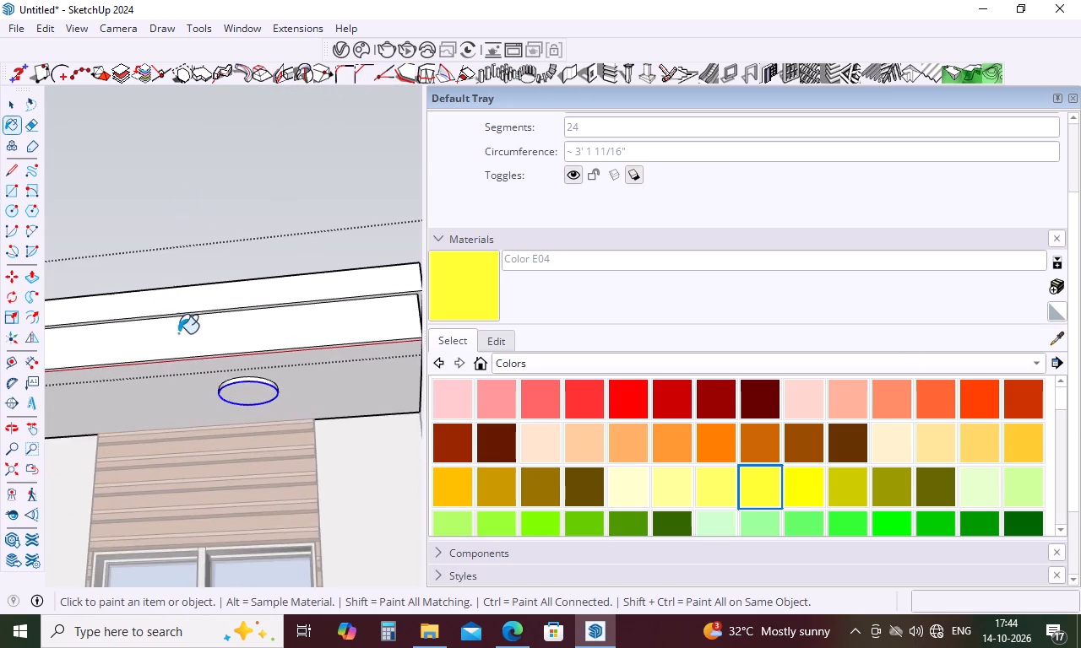
pyautogui.scroll(5, 200, 363)
pyautogui.click(278, 408)
pyautogui.scroll(6, 280, 386)
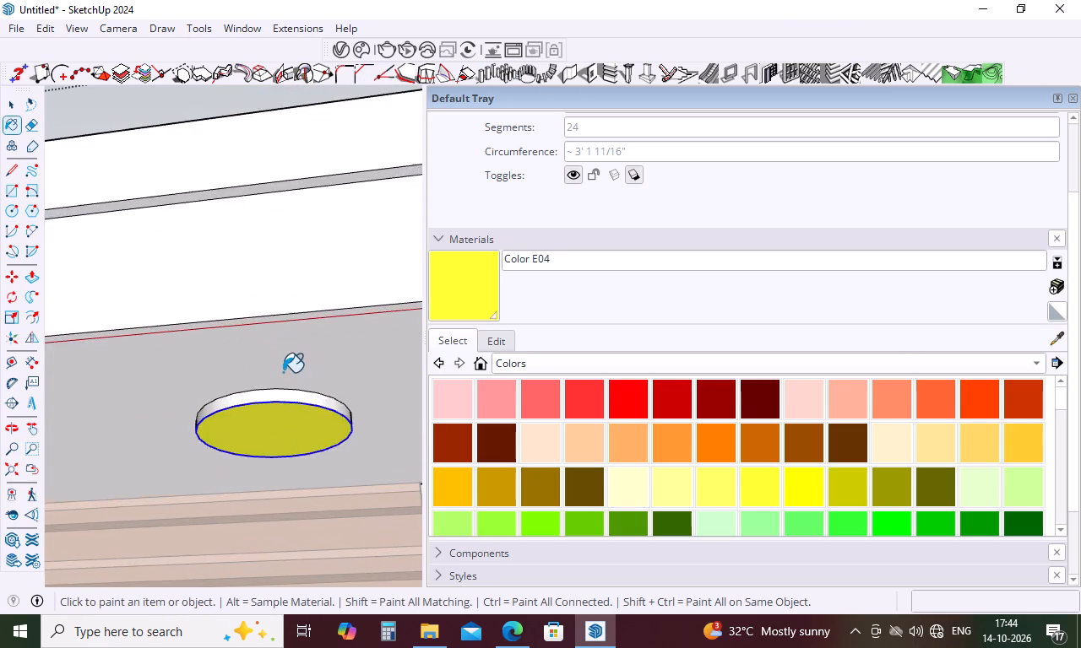
pyautogui.scroll(4, 283, 372)
pyautogui.click(292, 412)
# Paint the face and rim of the roof slab's round light above the door with the same Color E04.
pyautogui.scroll(-11, 283, 358)
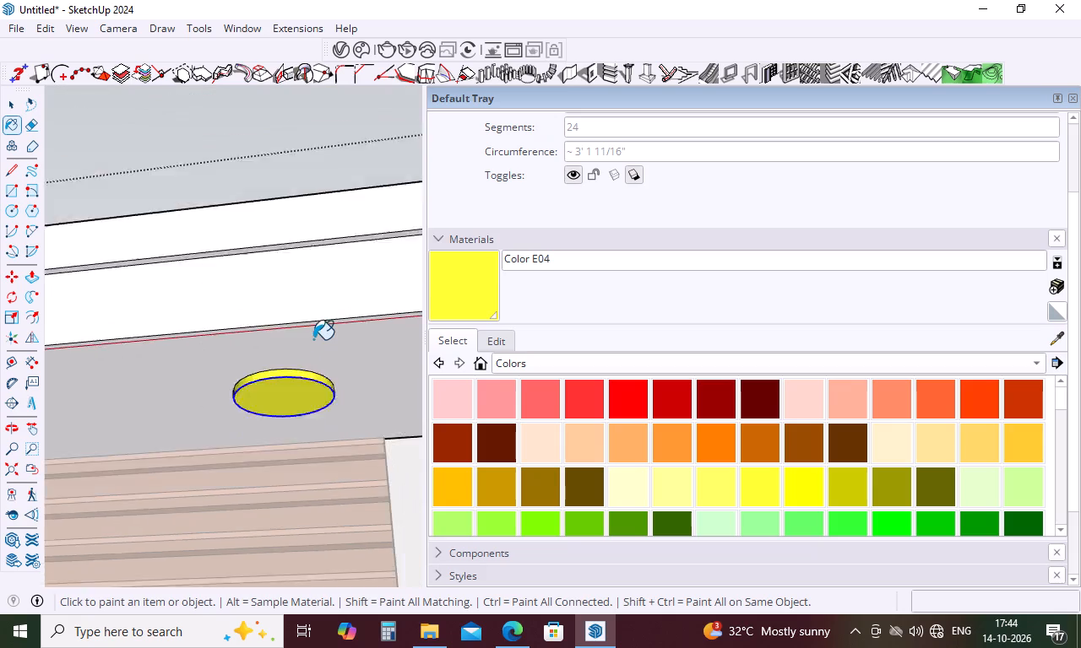
pyautogui.scroll(-20, 313, 339)
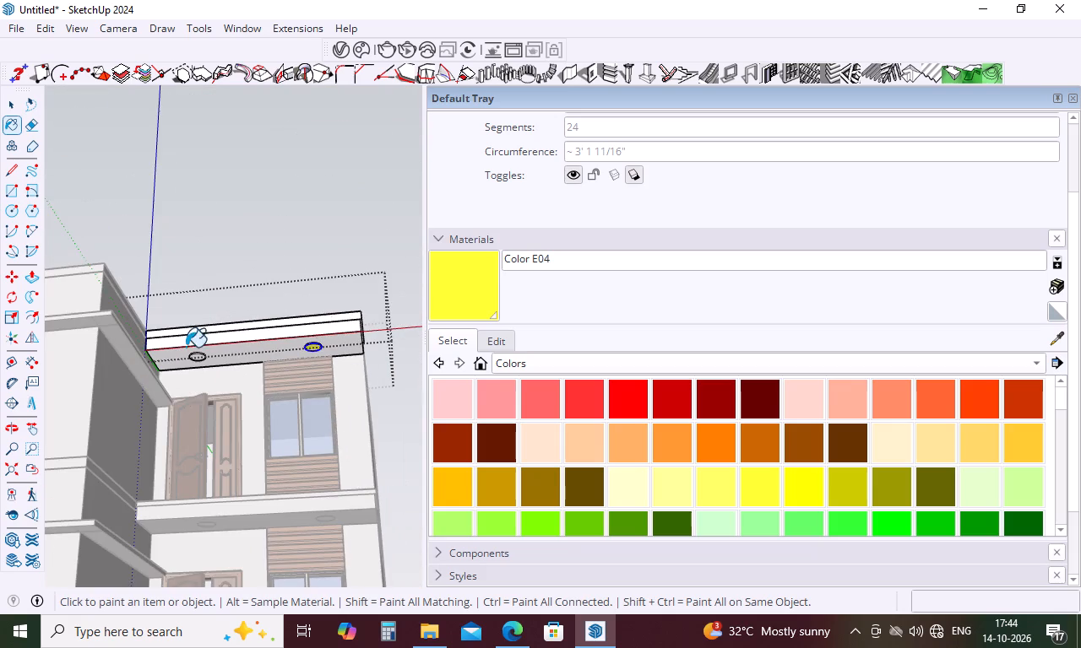
pyautogui.scroll(20, 180, 347)
pyautogui.scroll(2, 180, 347)
pyautogui.click(252, 337)
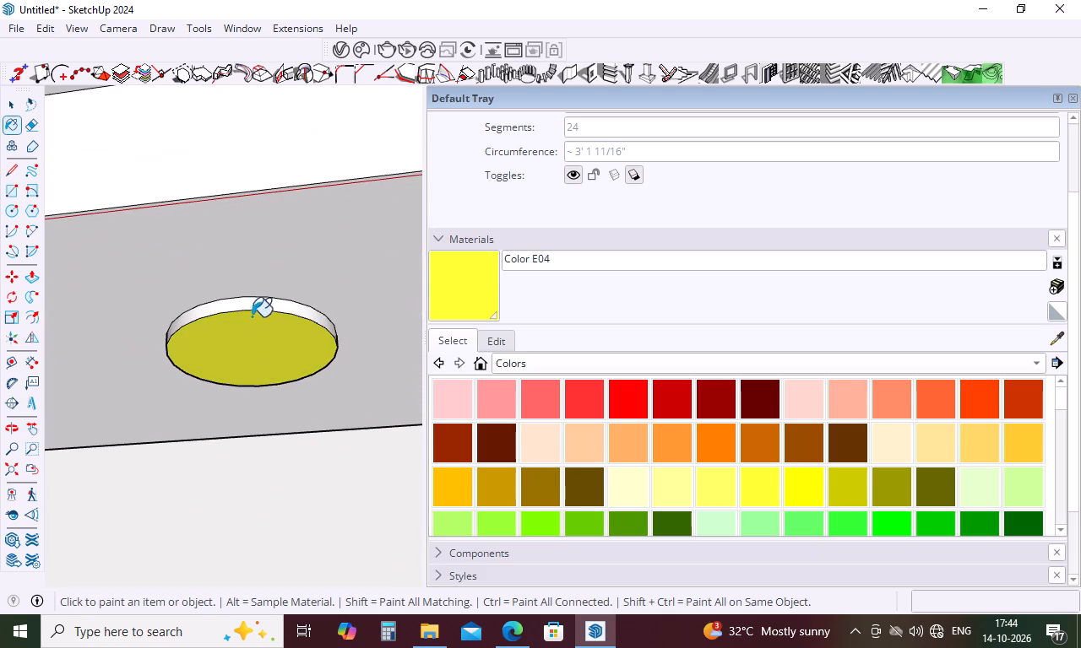
pyautogui.click(256, 305)
# Inside the slab group between the floors, paint the face and rim of the round light above the ground-floor door with Color E04 yellow.
pyautogui.scroll(-11, 251, 294)
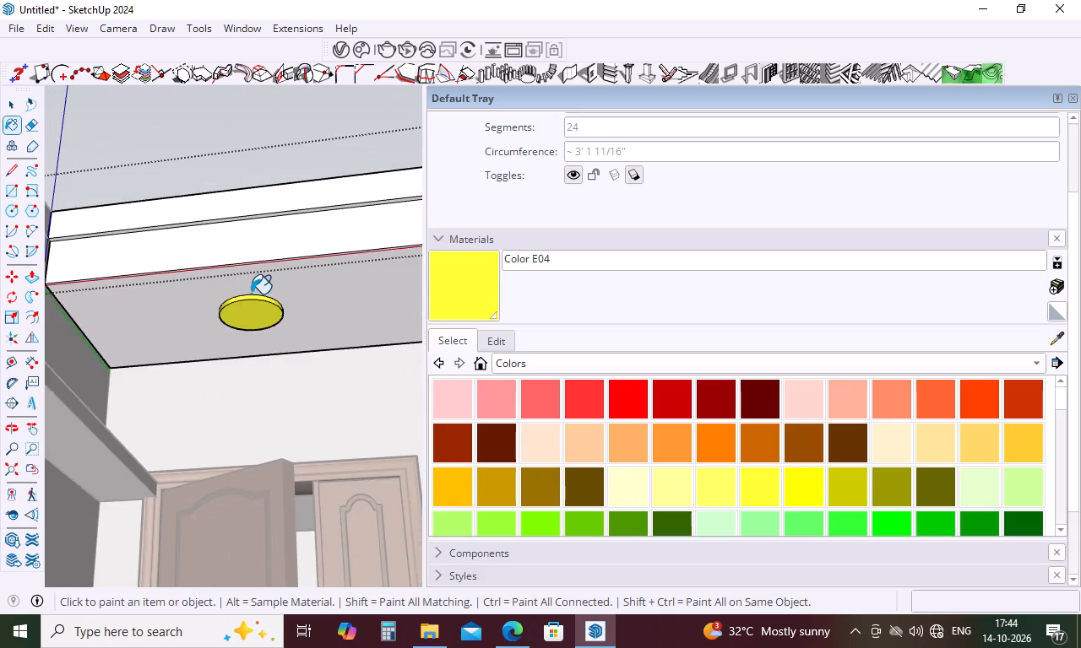
pyautogui.scroll(-17, 251, 294)
pyautogui.scroll(-5, 251, 294)
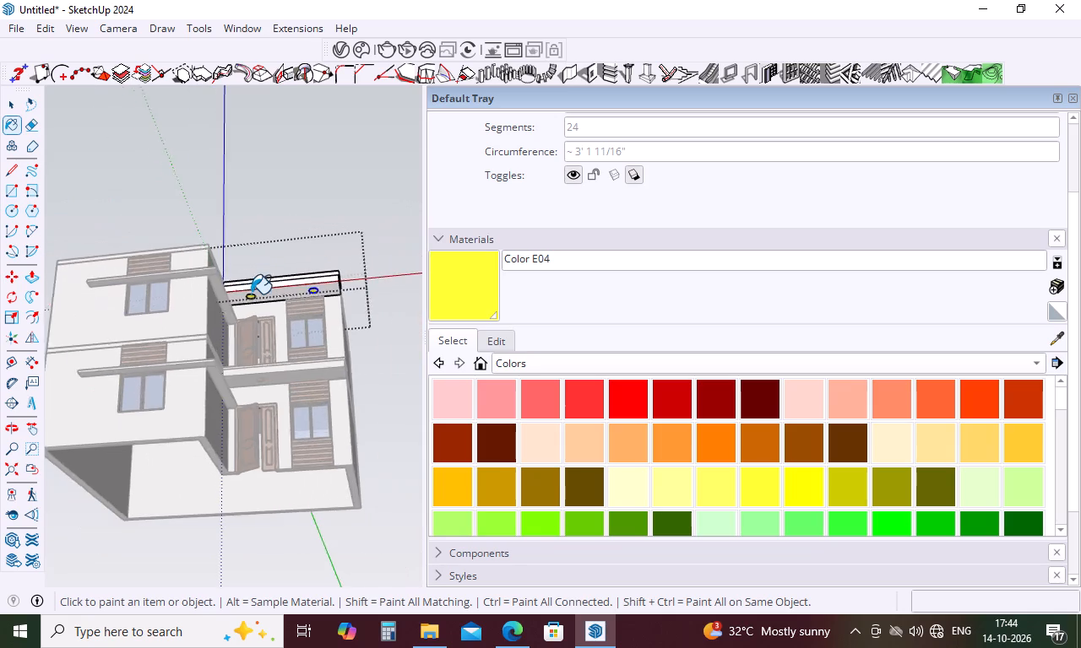
pyautogui.scroll(10, 270, 363)
pyautogui.press('space')
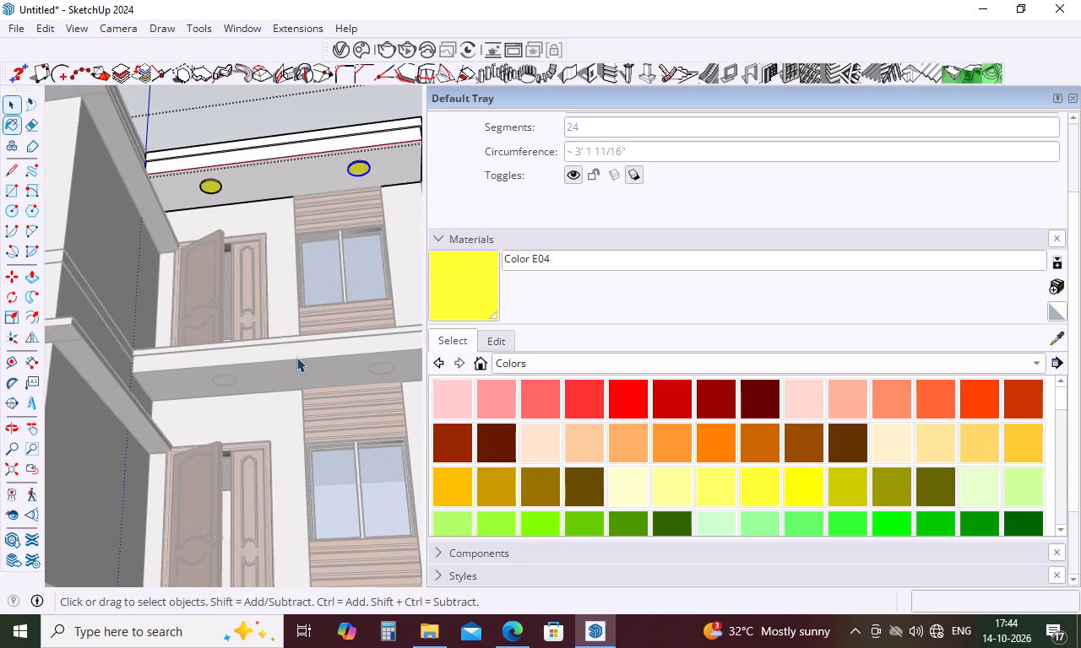
pyautogui.doubleClick(296, 357)
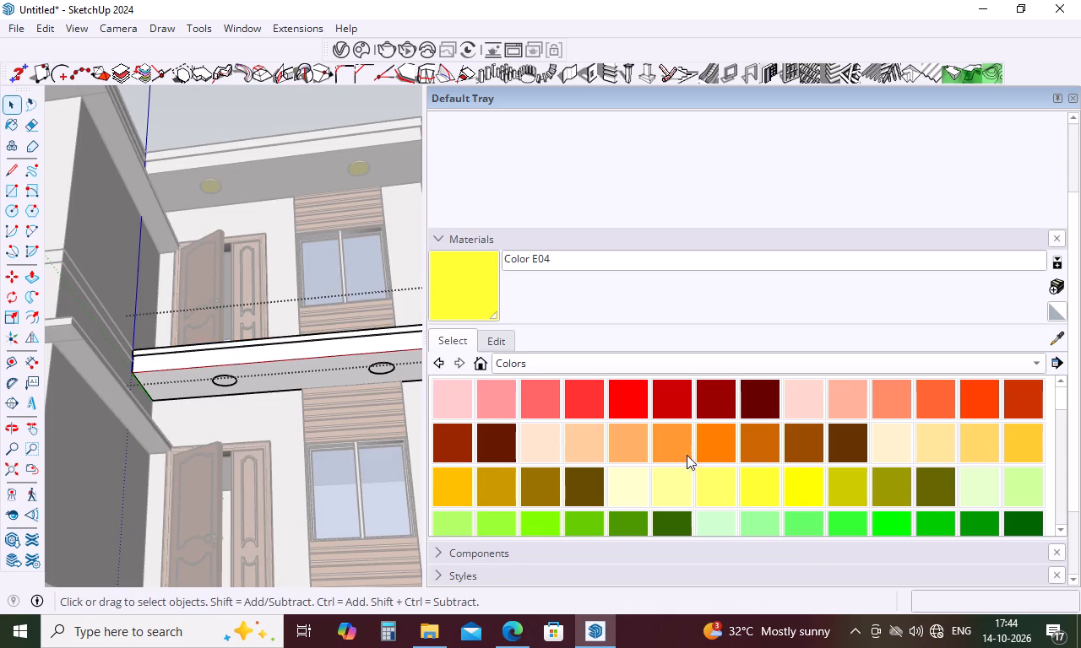
pyautogui.click(754, 482)
pyautogui.scroll(9, 217, 367)
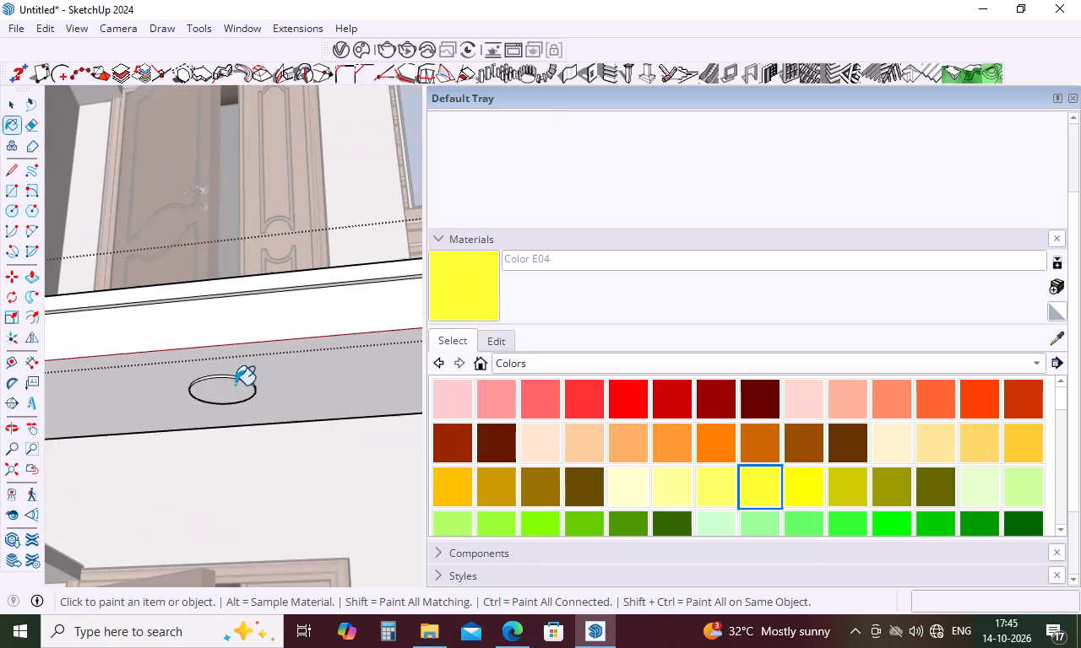
pyautogui.scroll(6, 235, 385)
pyautogui.click(236, 383)
pyautogui.click(231, 374)
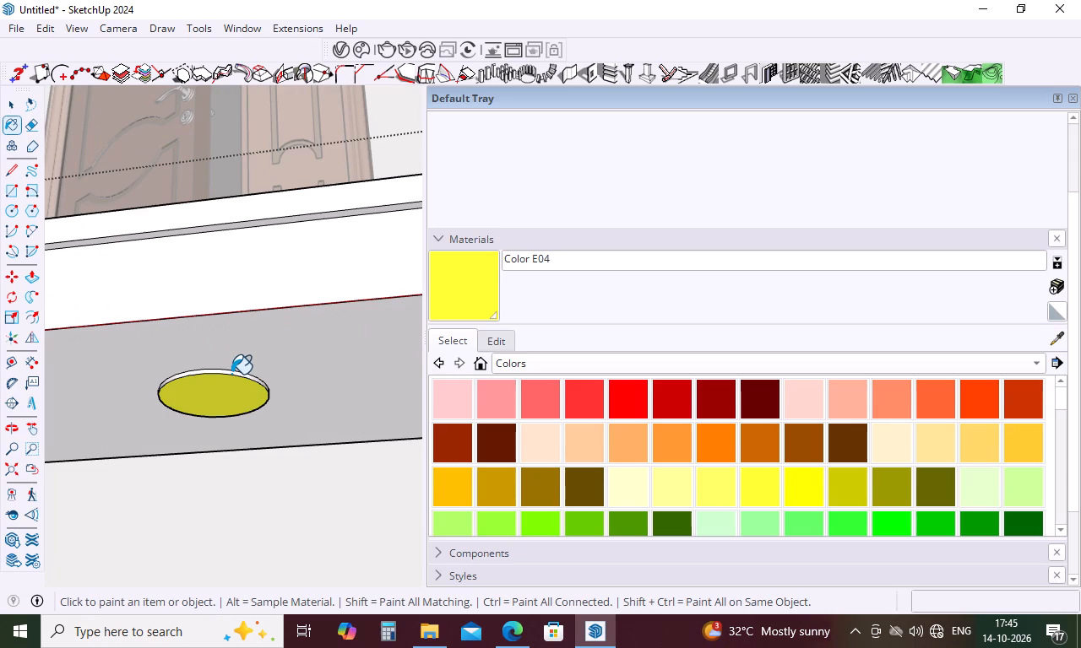
pyautogui.click(231, 371)
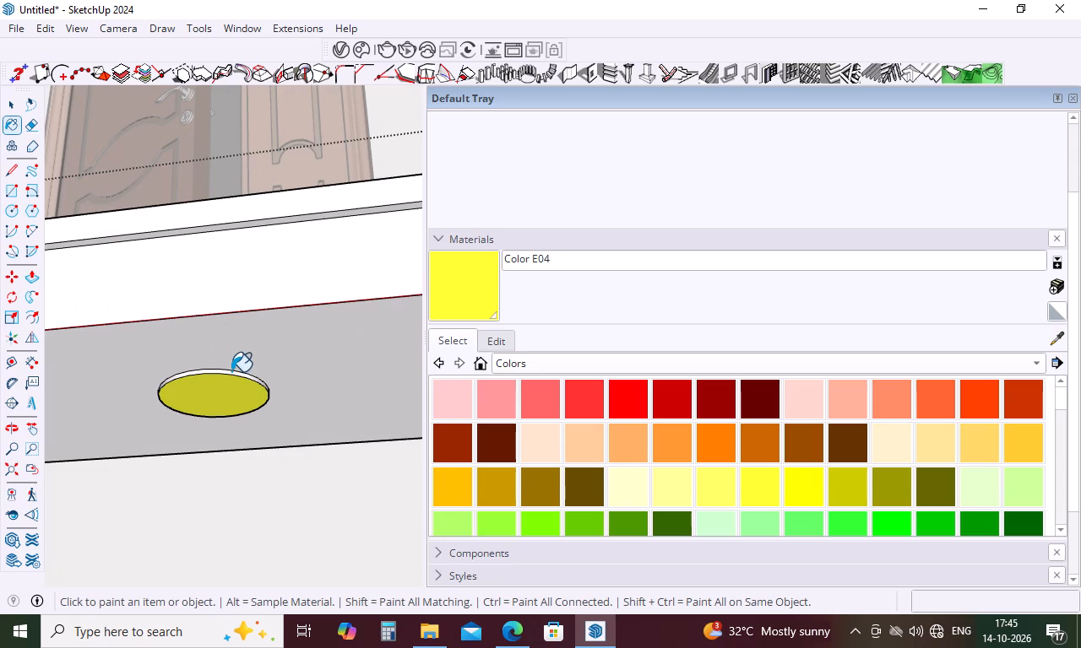
pyautogui.scroll(10, 230, 370)
pyautogui.click(228, 373)
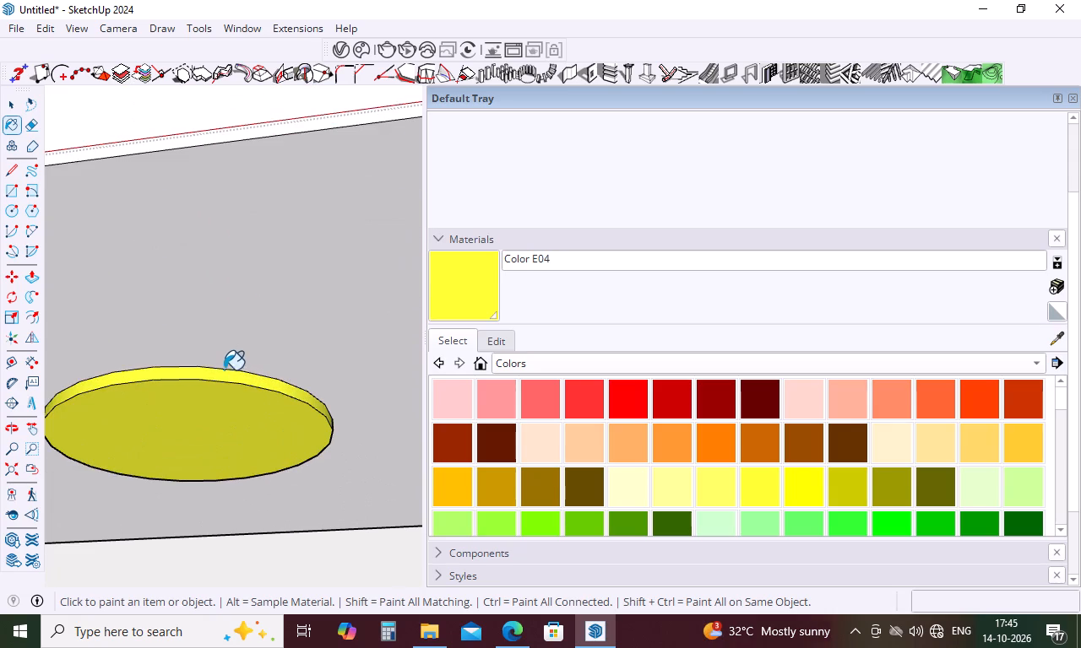
# Paint the face and rim of the mid-level slab's round light above the ground-floor window with Color E04, and leave the group.
pyautogui.scroll(-15, 174, 343)
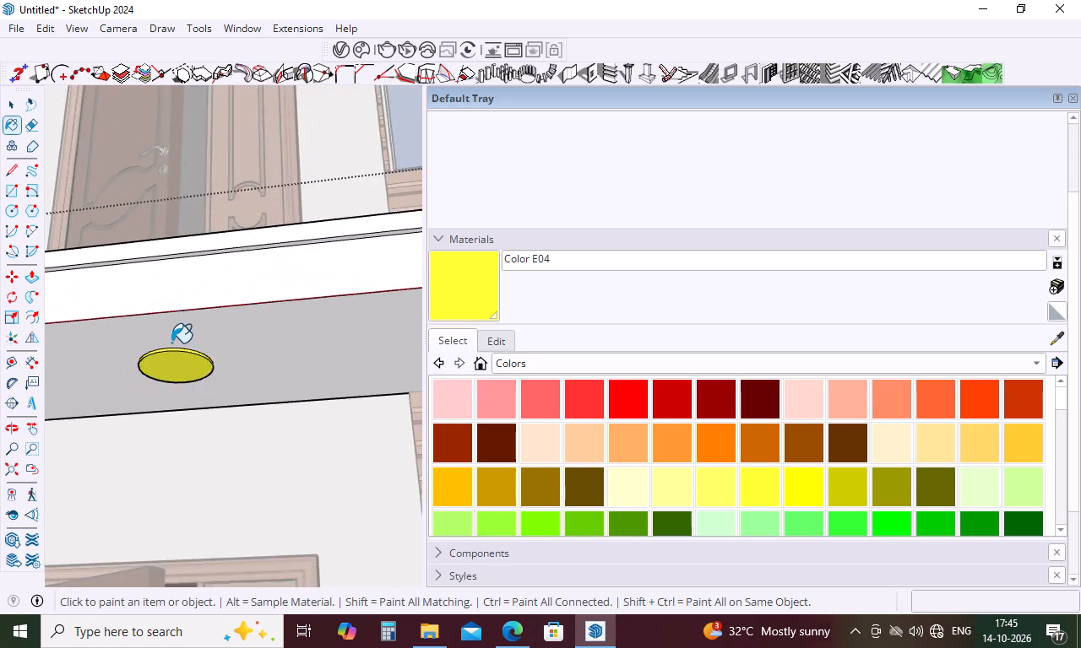
pyautogui.scroll(-13, 171, 343)
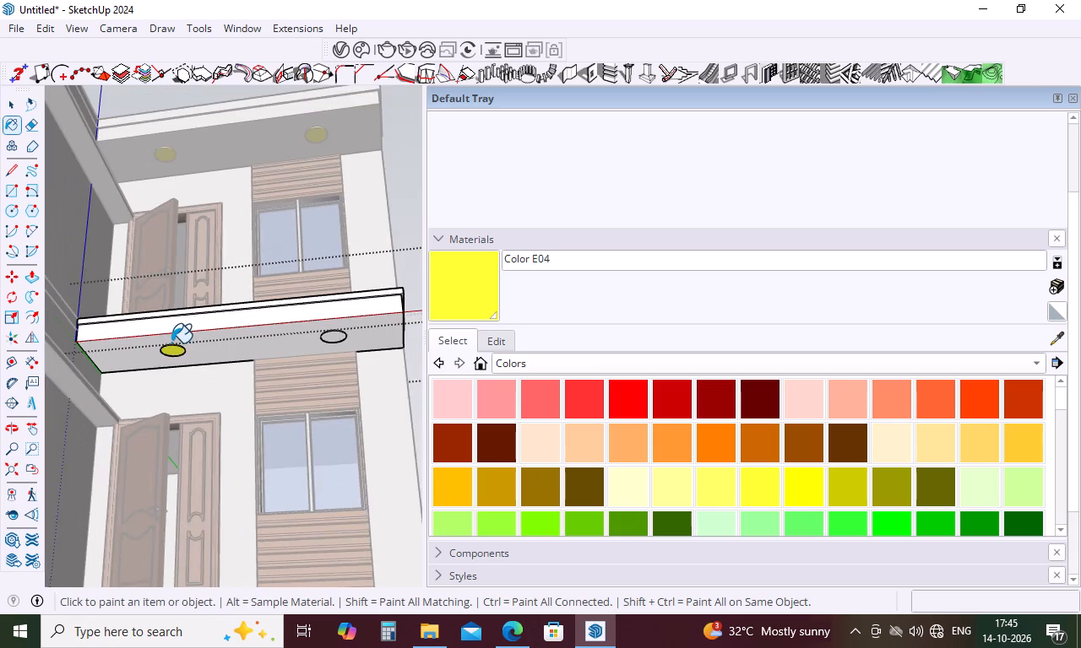
pyautogui.scroll(-13, 171, 343)
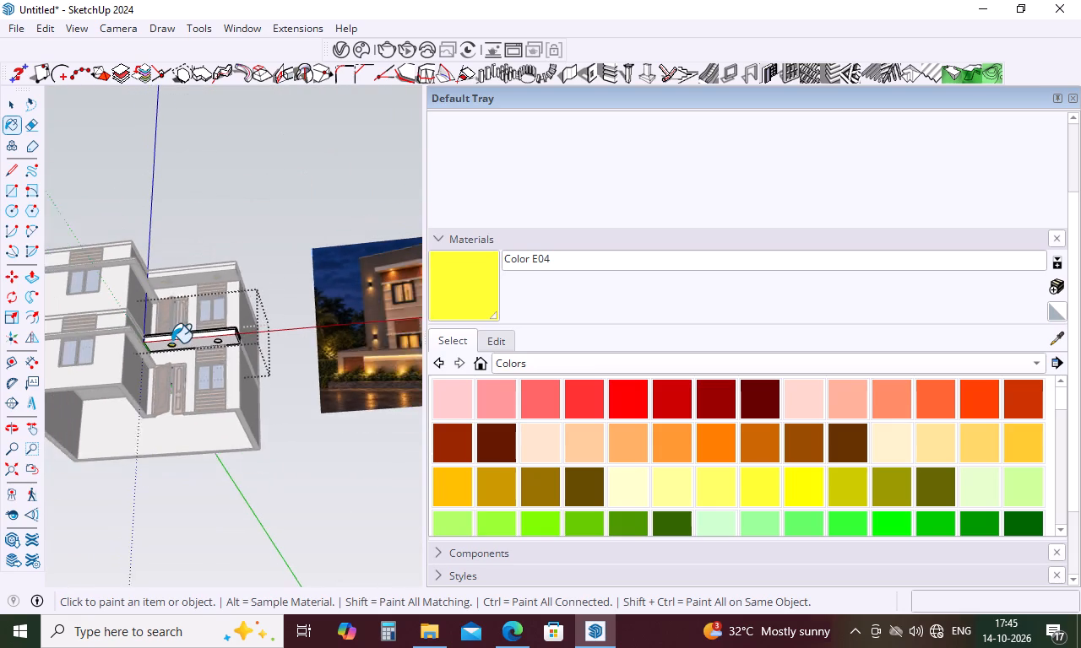
pyautogui.scroll(-2, 171, 343)
pyautogui.scroll(10, 202, 338)
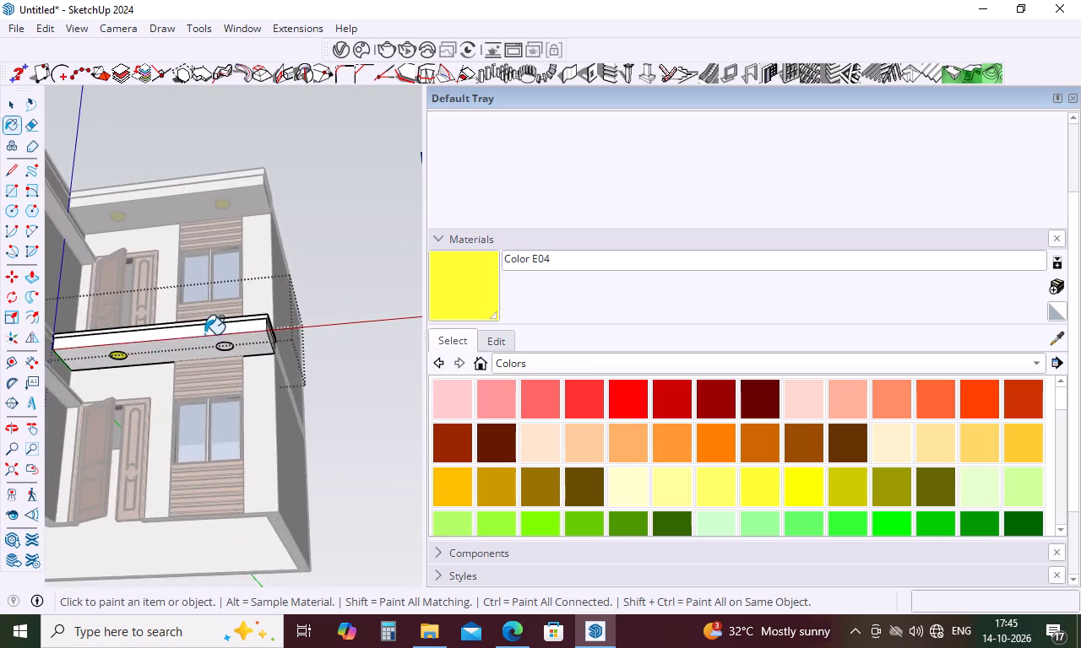
pyautogui.scroll(9, 206, 333)
pyautogui.scroll(14, 220, 337)
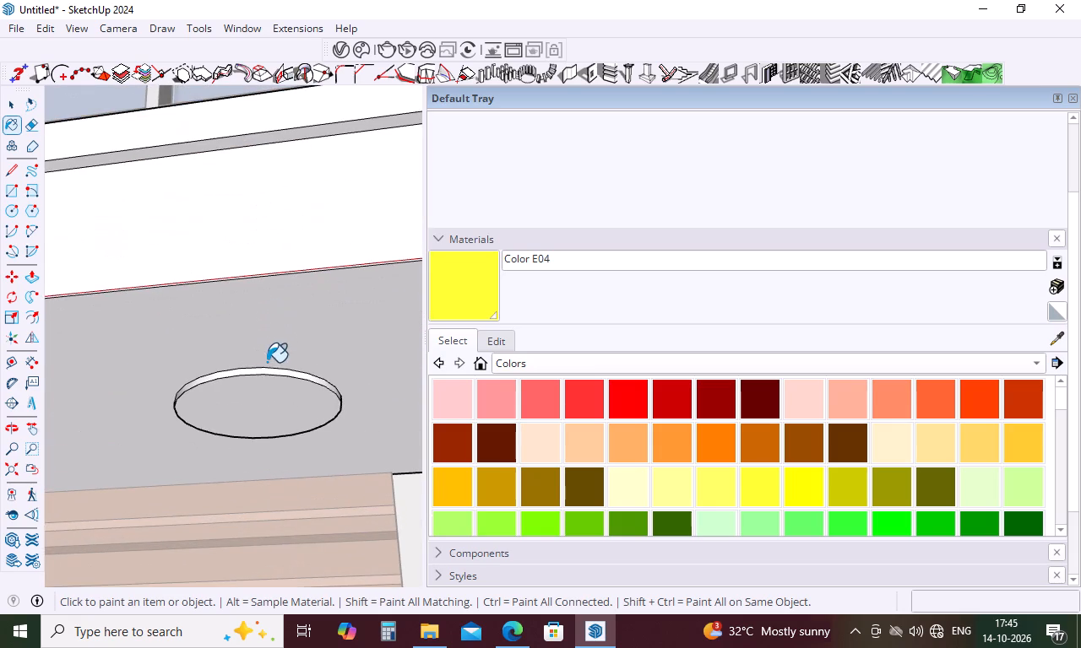
pyautogui.click(272, 381)
pyautogui.click(273, 370)
pyautogui.scroll(-6, 269, 359)
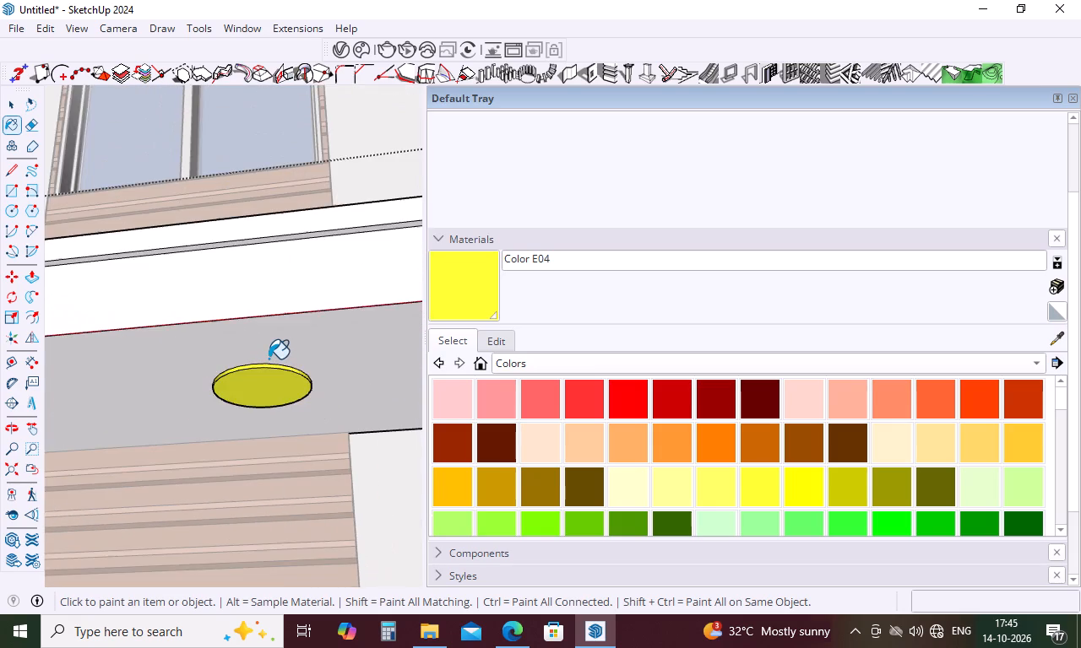
pyautogui.scroll(-18, 265, 354)
pyautogui.scroll(-5, 265, 351)
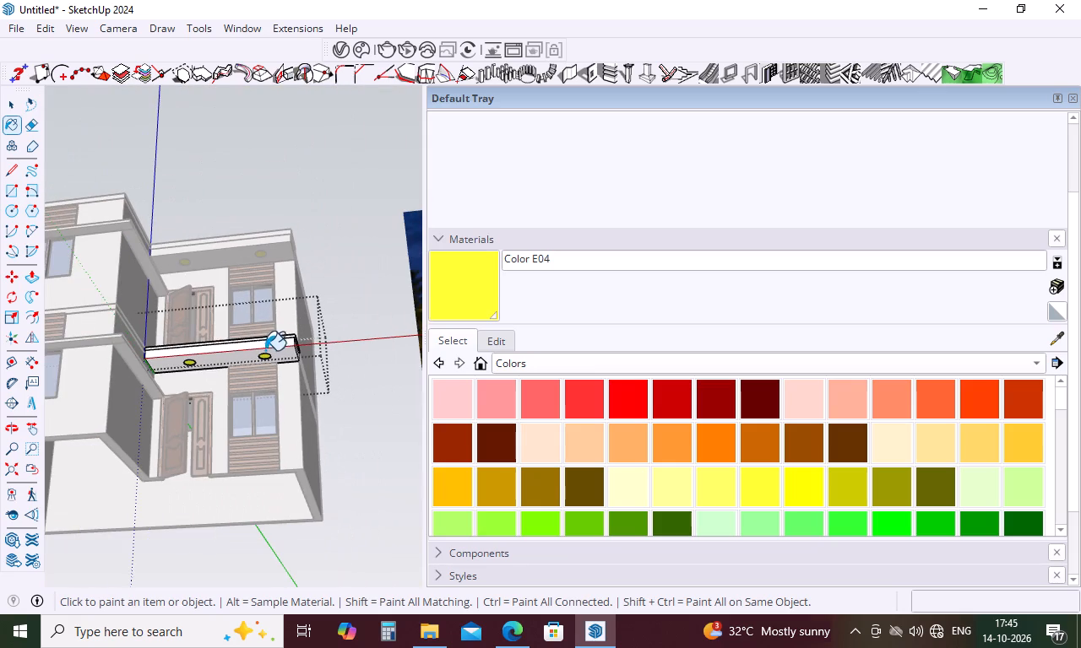
pyautogui.press('space')
pyautogui.write('n')
pyautogui.click(337, 274)
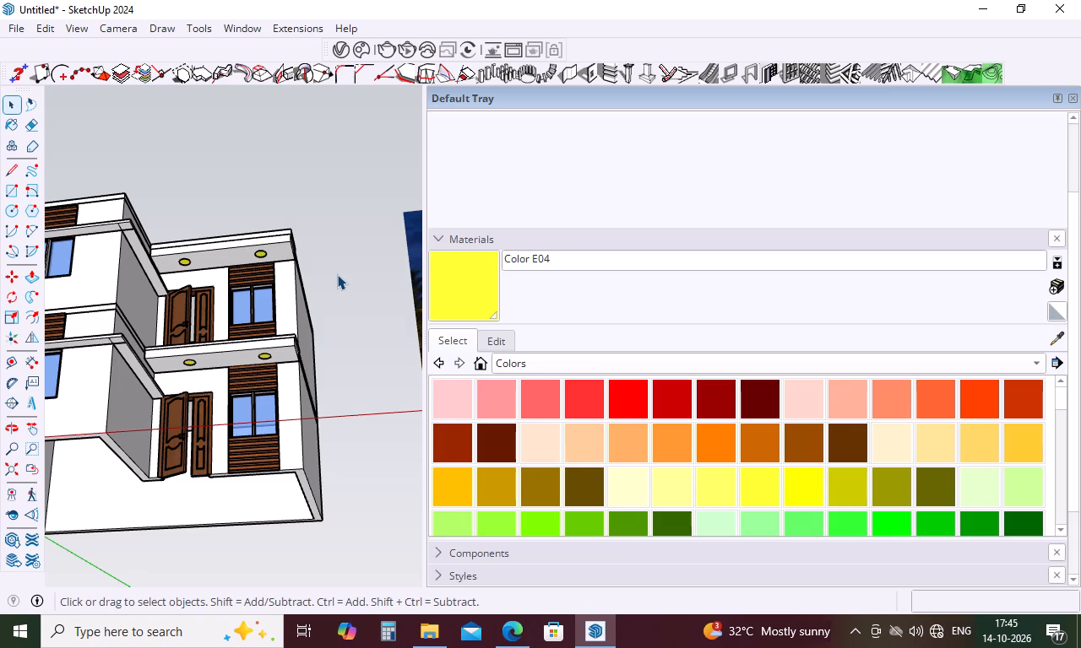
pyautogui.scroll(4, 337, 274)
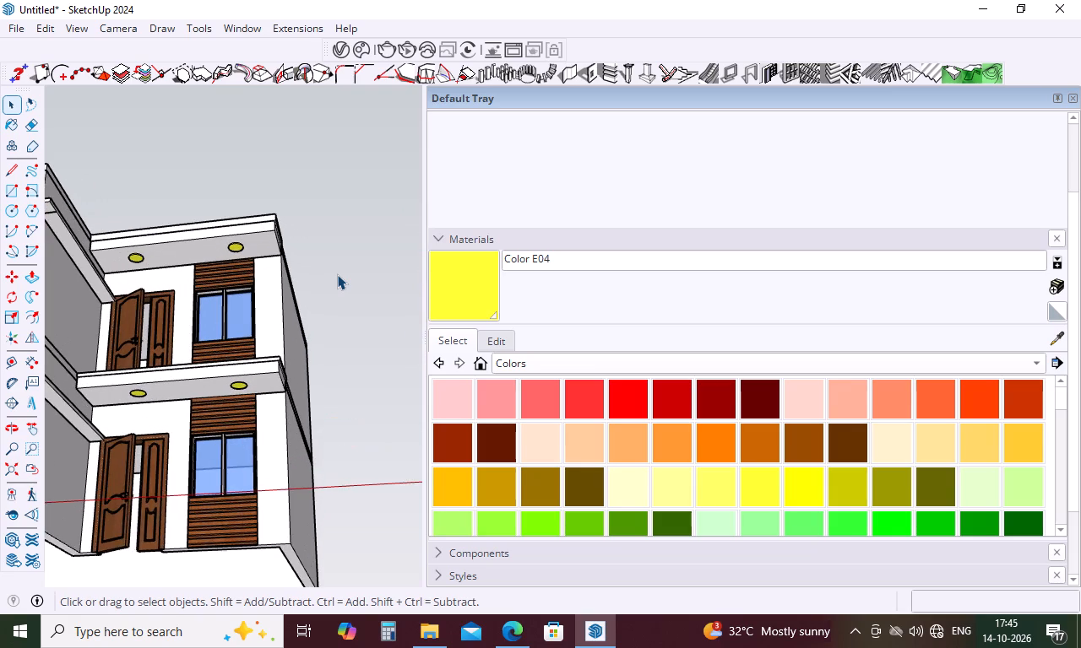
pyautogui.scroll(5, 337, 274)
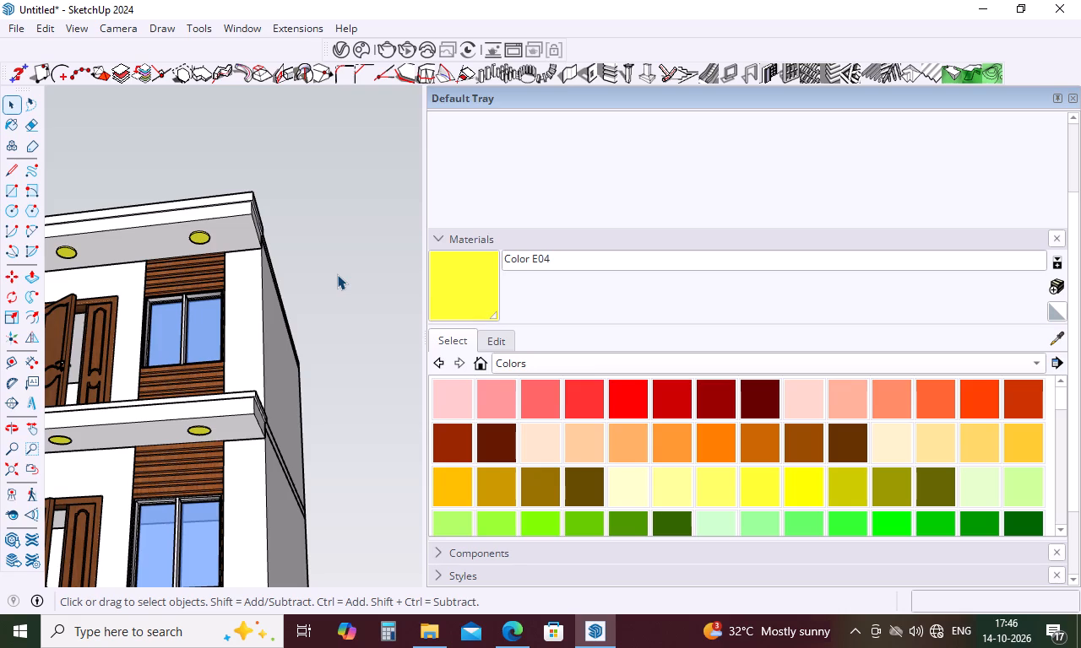
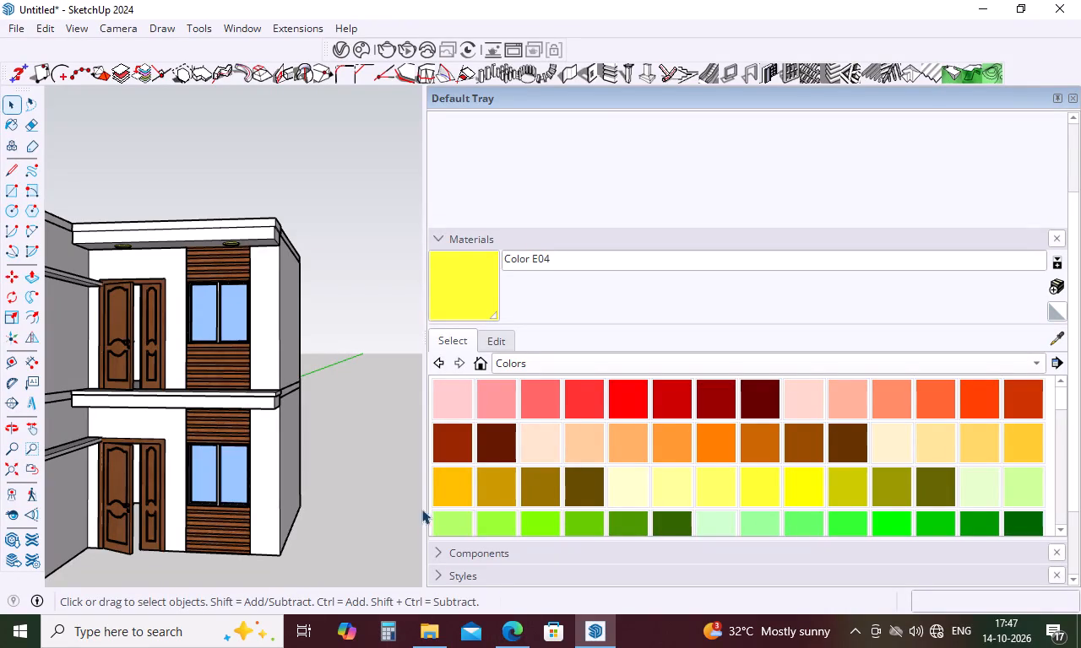
# Examine the two-storey house model's front, including the ceiling lights beneath the roof and balcony slabs.
pyautogui.scroll(-14, 259, 411)
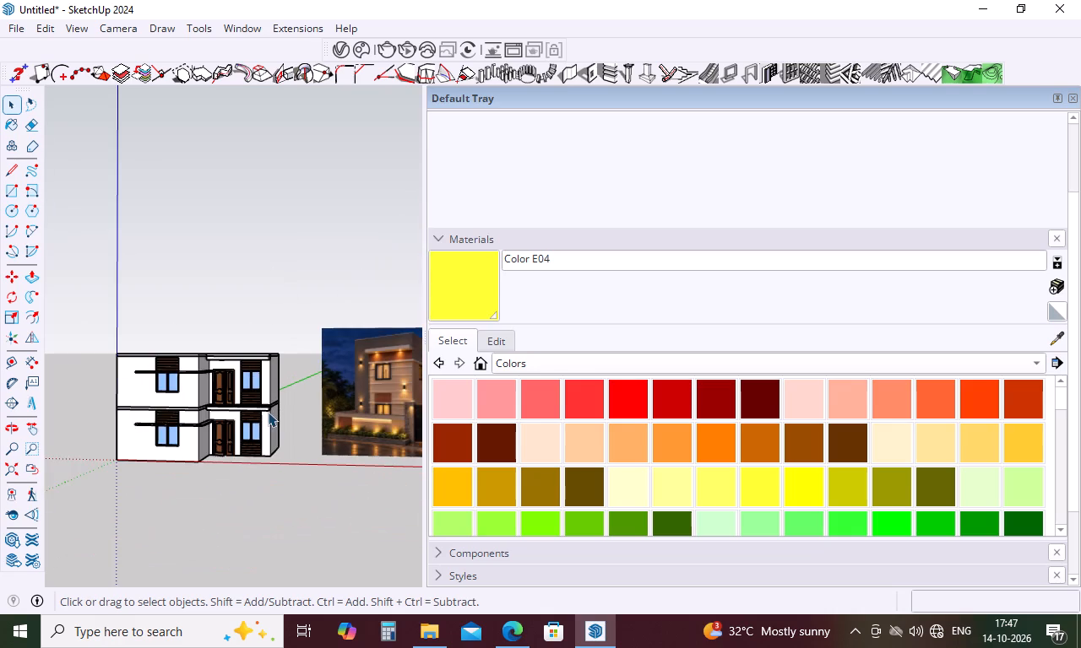
pyautogui.scroll(-5, 268, 415)
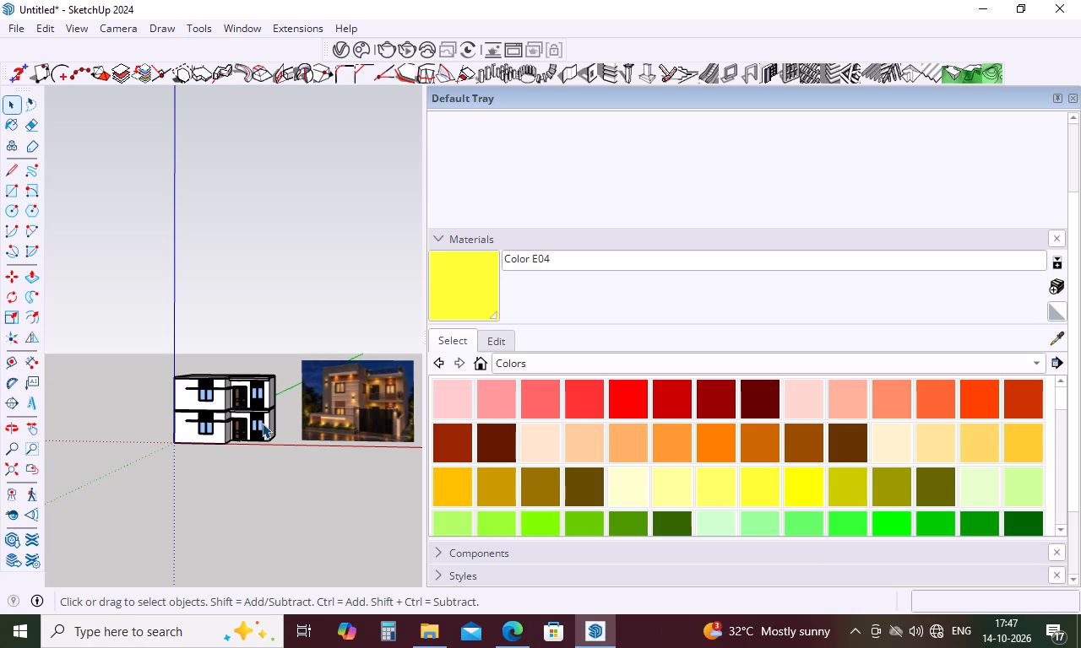
pyautogui.scroll(10, 180, 456)
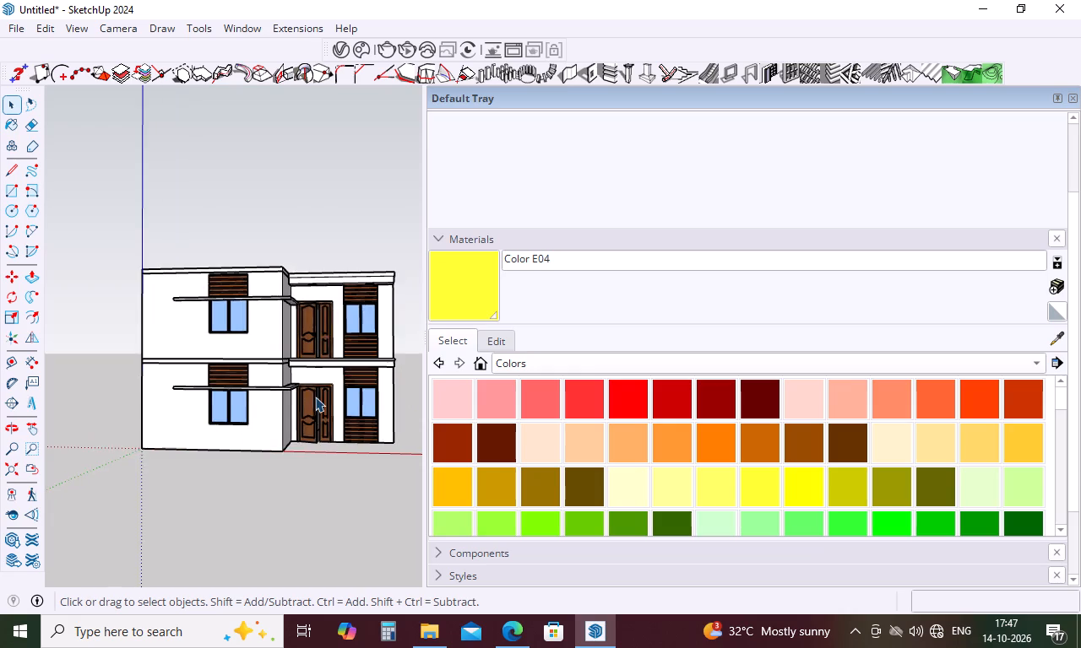
pyautogui.scroll(-5, 316, 397)
pyautogui.moveTo(344, 390); pyautogui.dragTo(364, 328, button='middle')
pyautogui.scroll(12, 353, 435)
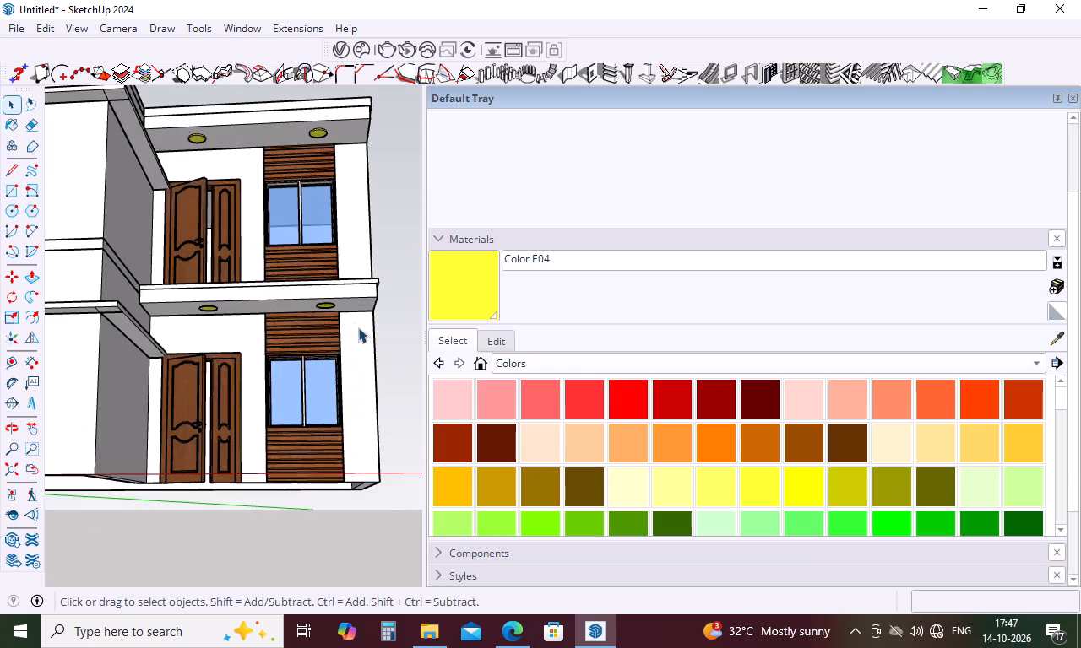
pyautogui.moveTo(355, 323); pyautogui.dragTo(352, 253, button='middle')
pyautogui.scroll(-10, 237, 256)
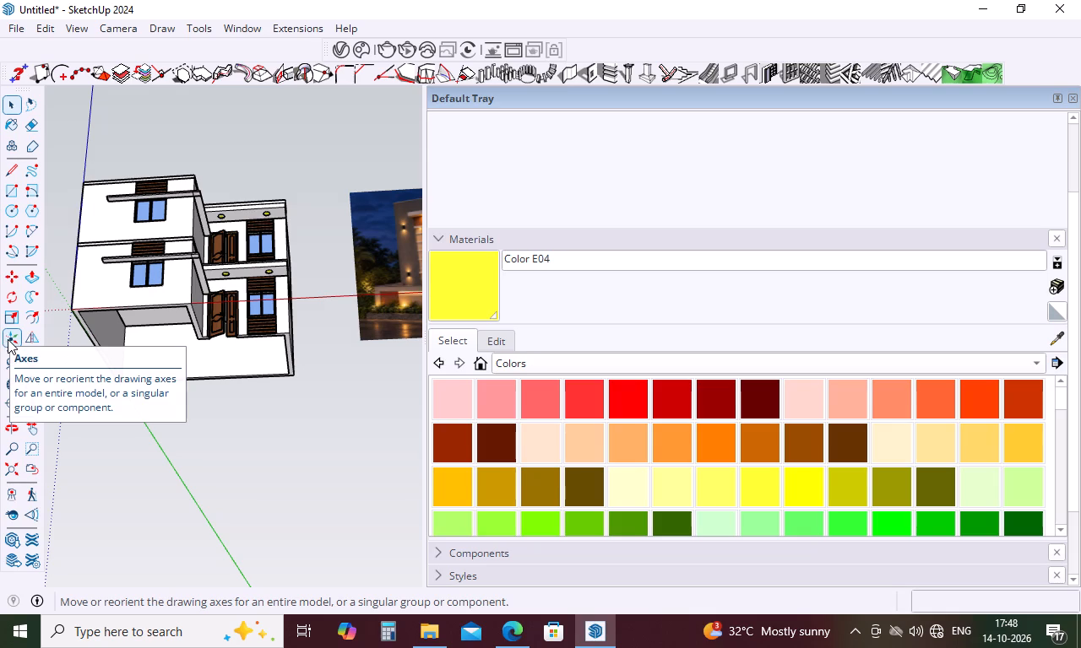
# Study the reference house image beside the model, especially the upper facade's wood cladding, canopy, lights and window surround.
pyautogui.scroll(-10, 313, 359)
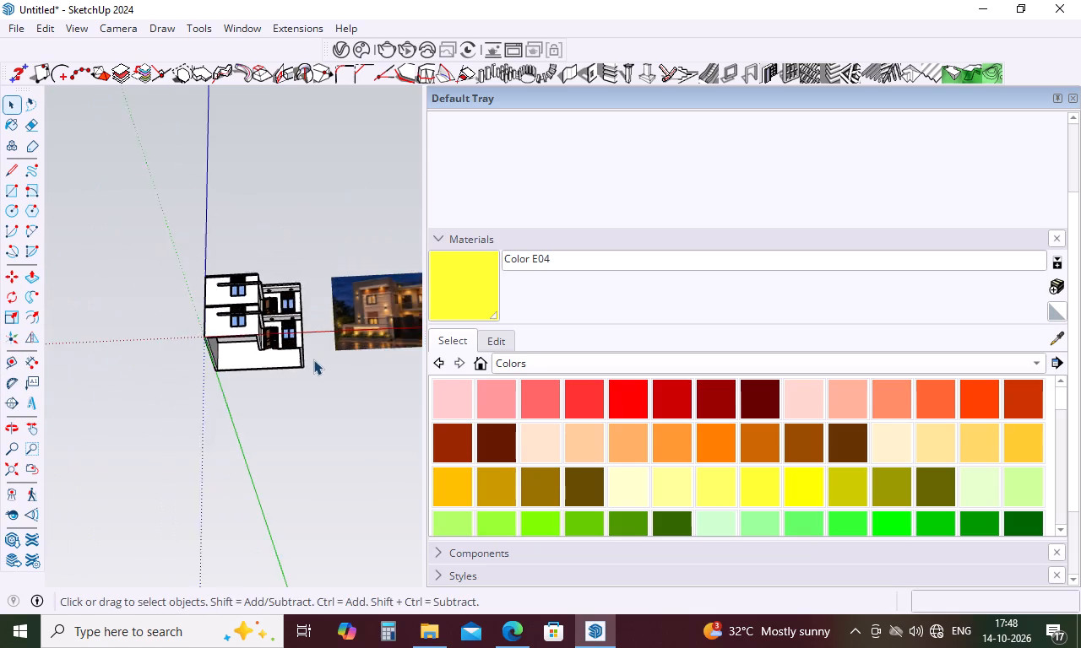
pyautogui.scroll(-9, 313, 359)
pyautogui.scroll(12, 337, 343)
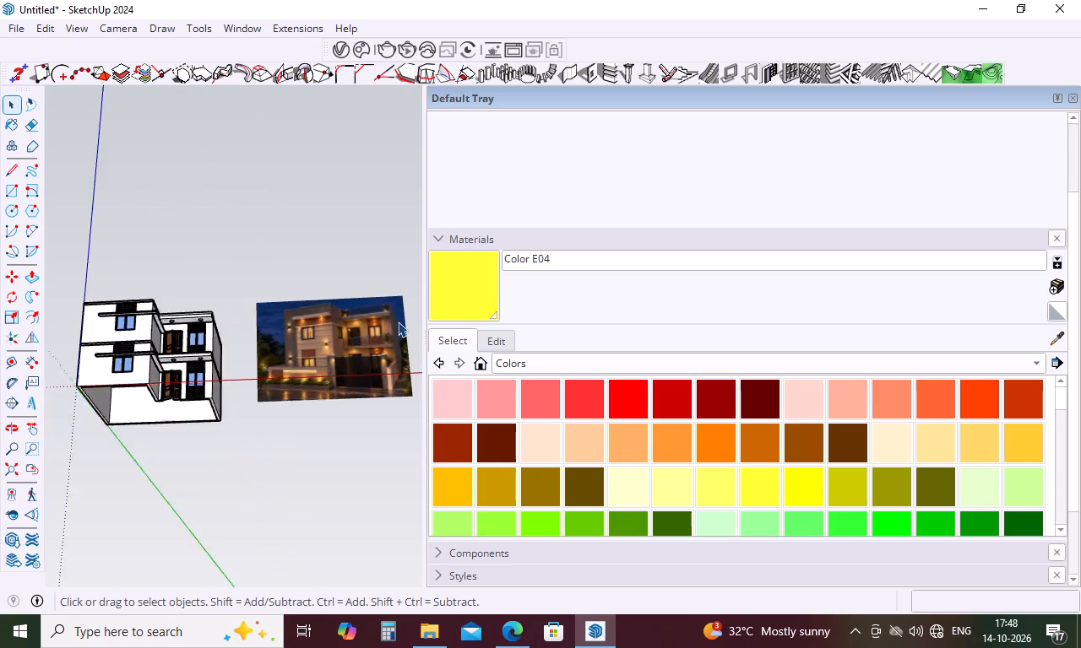
pyautogui.scroll(12, 398, 321)
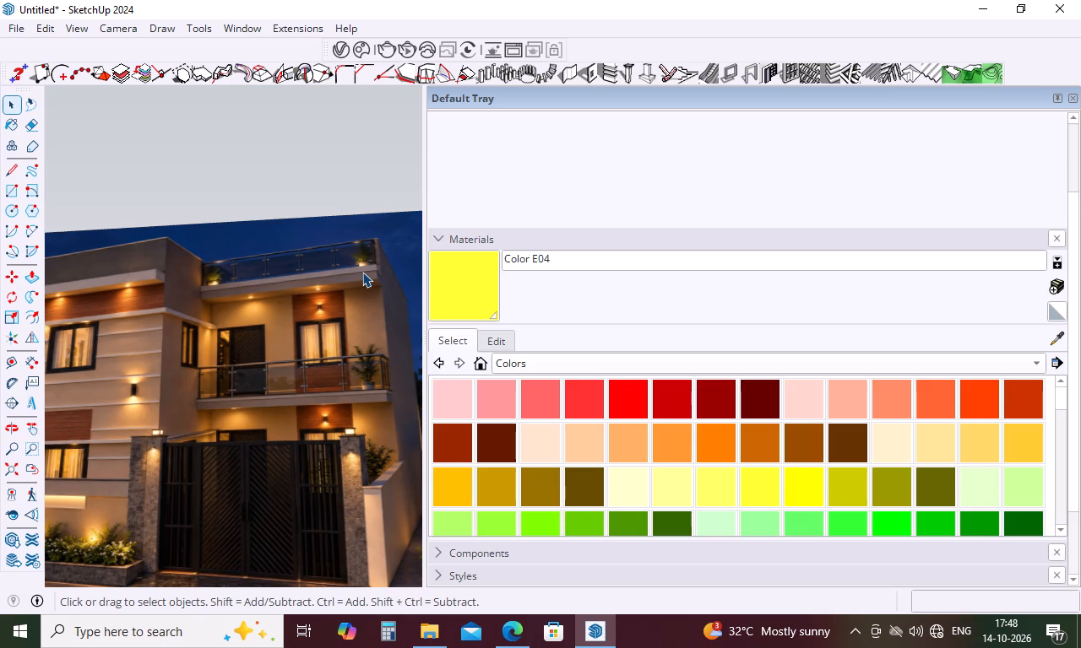
pyautogui.scroll(4, 367, 257)
pyautogui.scroll(-13, 367, 257)
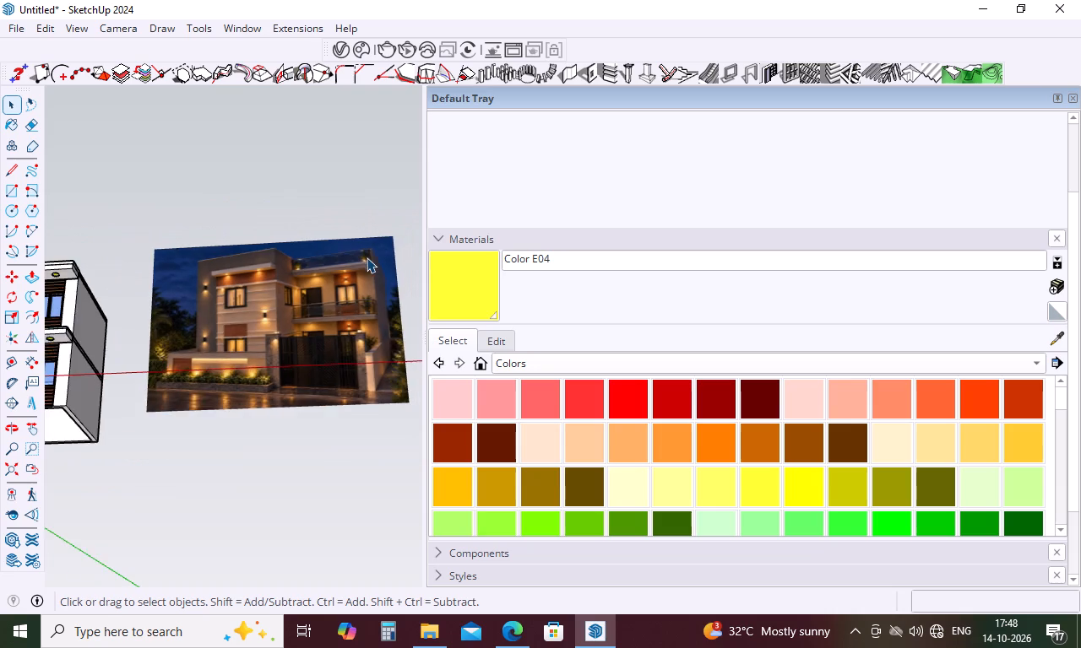
pyautogui.scroll(9, 245, 276)
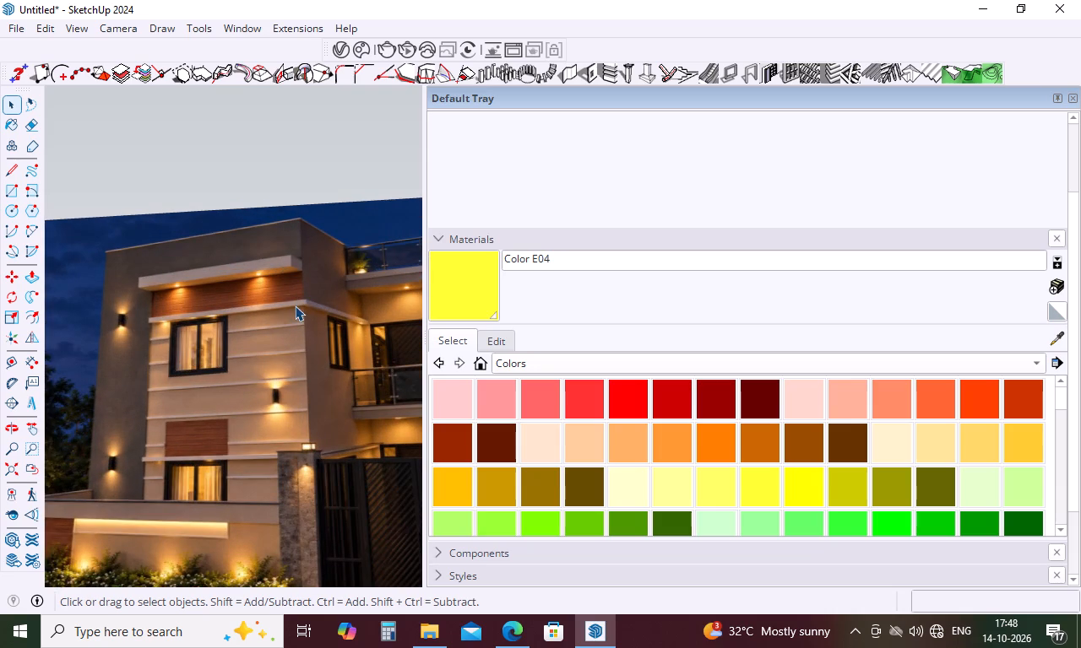
pyautogui.scroll(15, 255, 275)
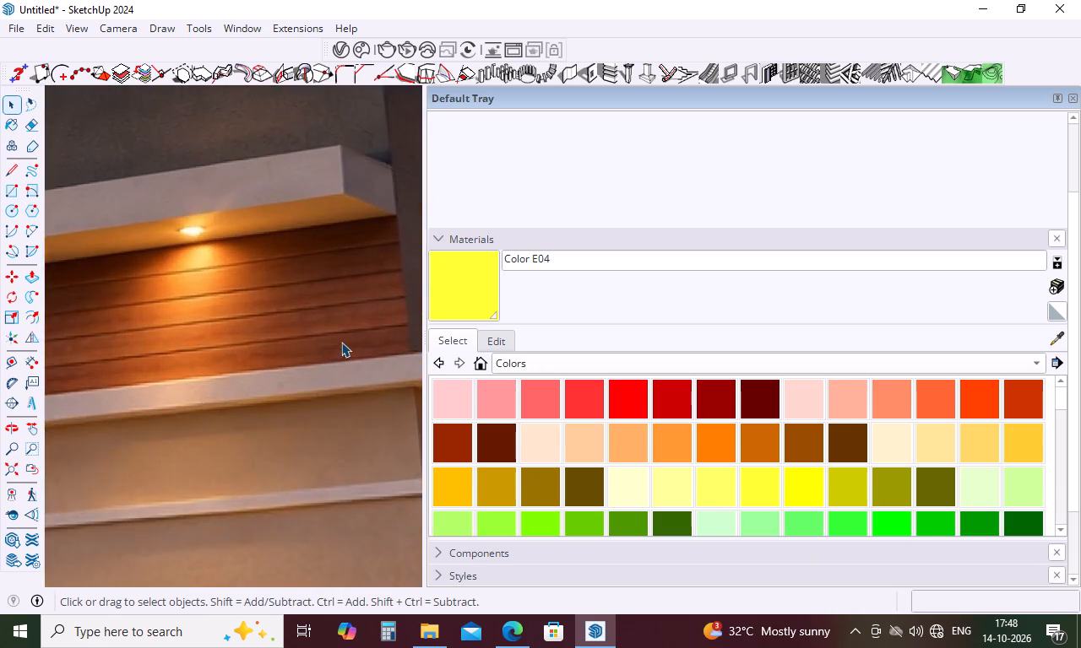
pyautogui.scroll(5, 347, 332)
pyautogui.scroll(-15, 347, 331)
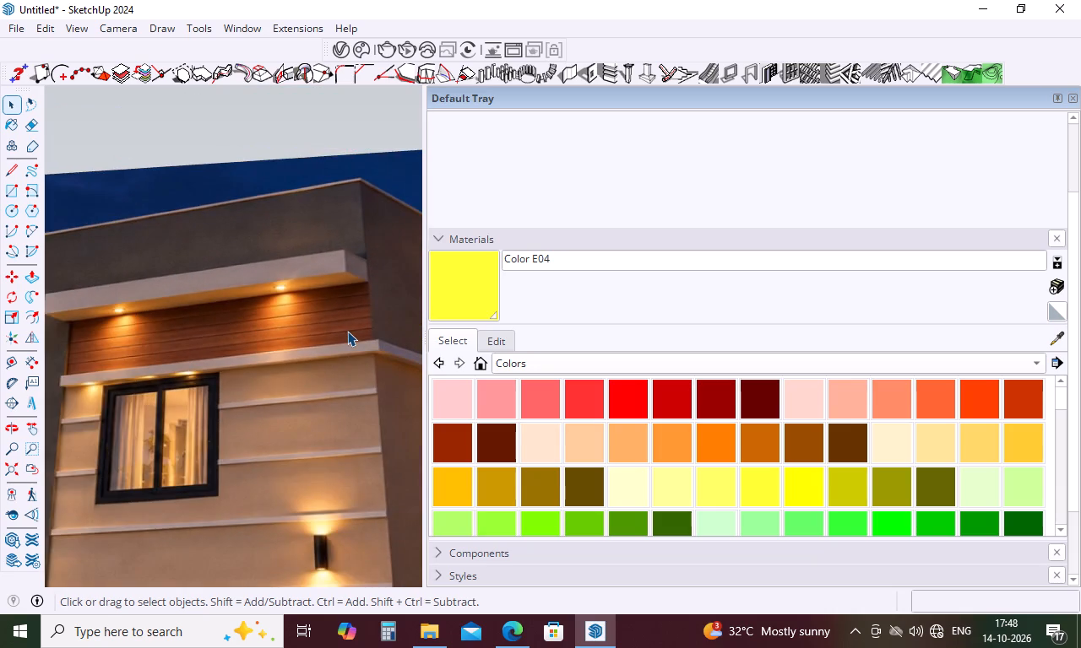
pyautogui.scroll(-10, 347, 331)
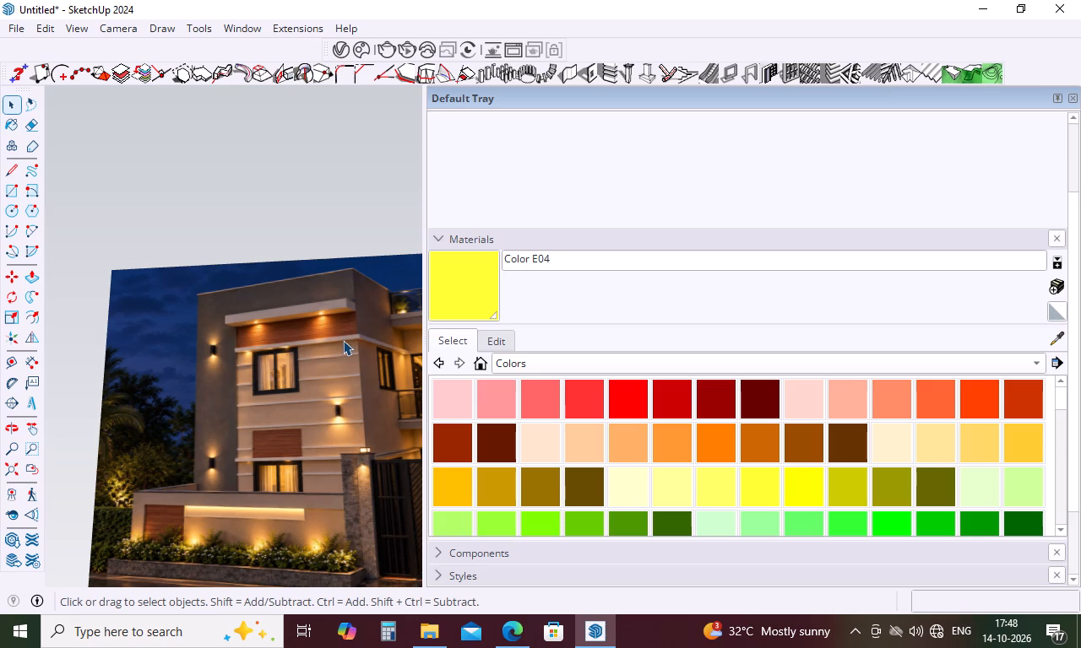
pyautogui.scroll(-12, 343, 340)
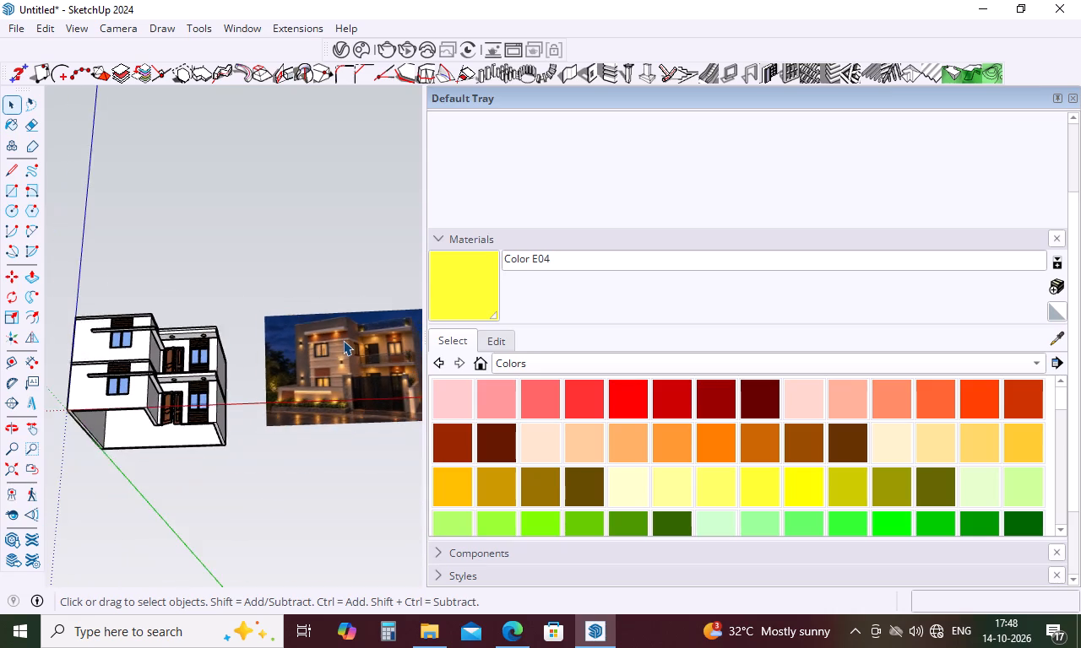
pyautogui.moveTo(343, 340); pyautogui.dragTo(345, 515, button='middle')
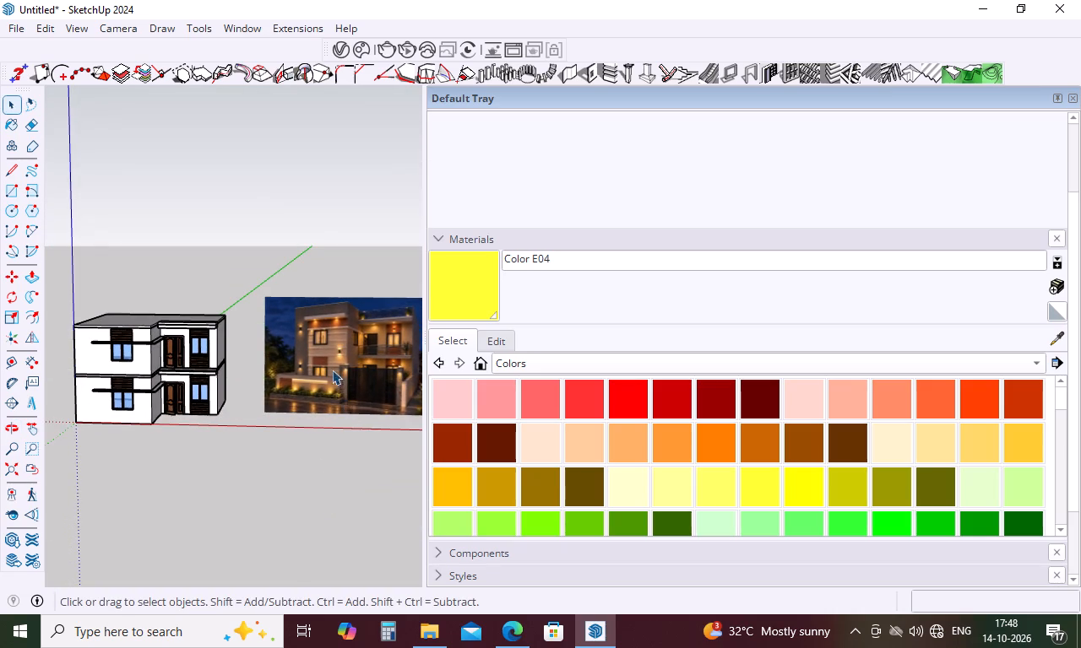
pyautogui.scroll(5, 325, 355)
pyautogui.scroll(6, 307, 265)
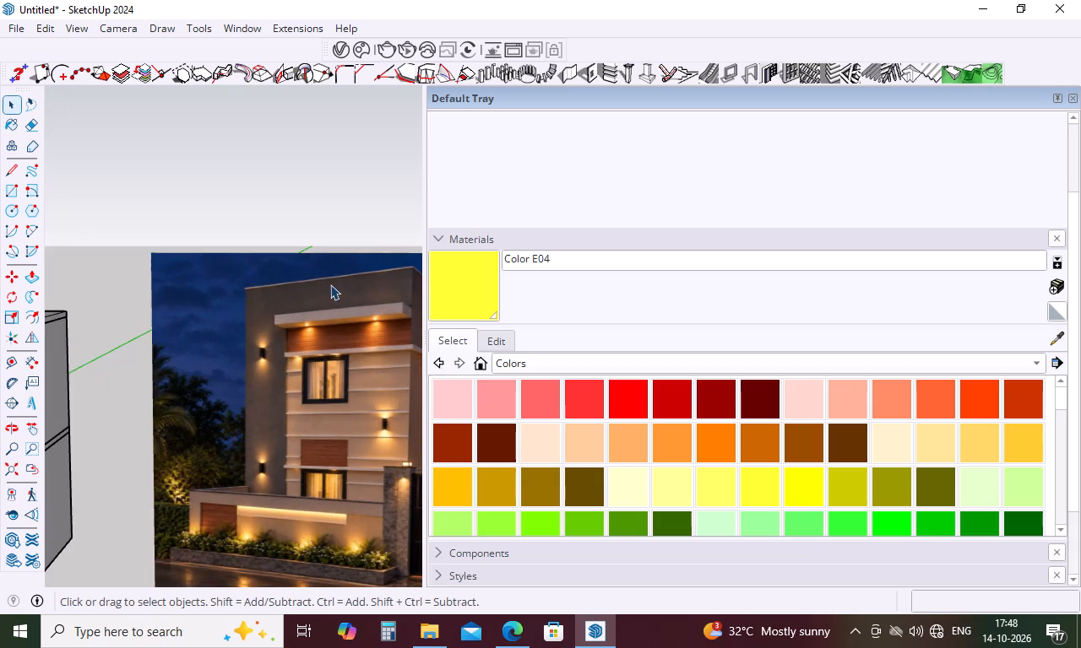
pyautogui.scroll(-13, 333, 287)
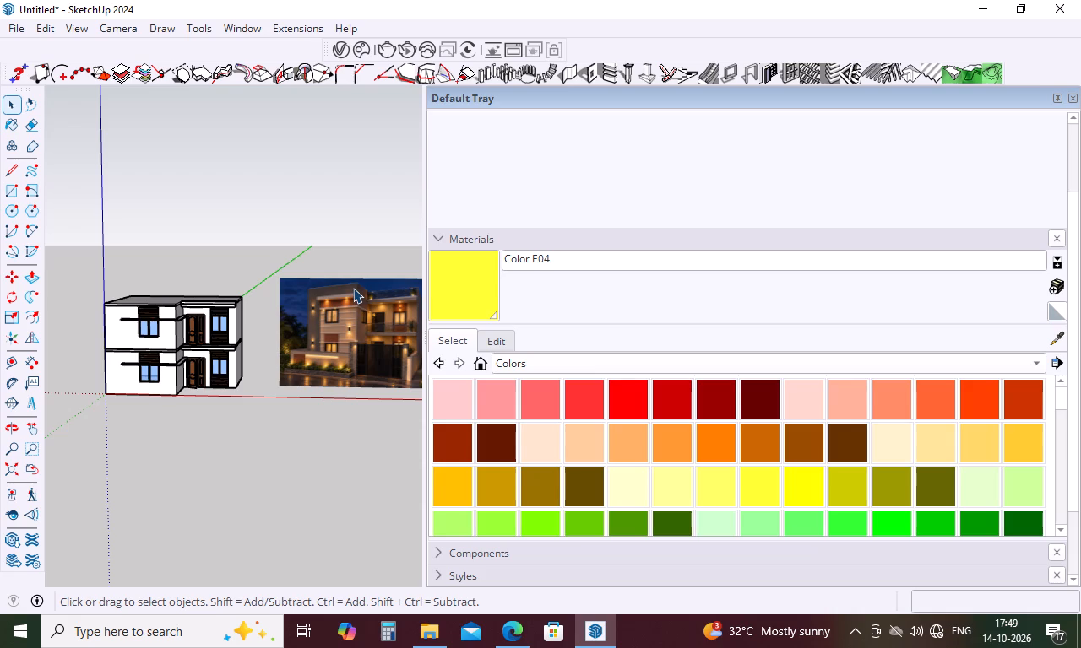
pyautogui.scroll(14, 353, 288)
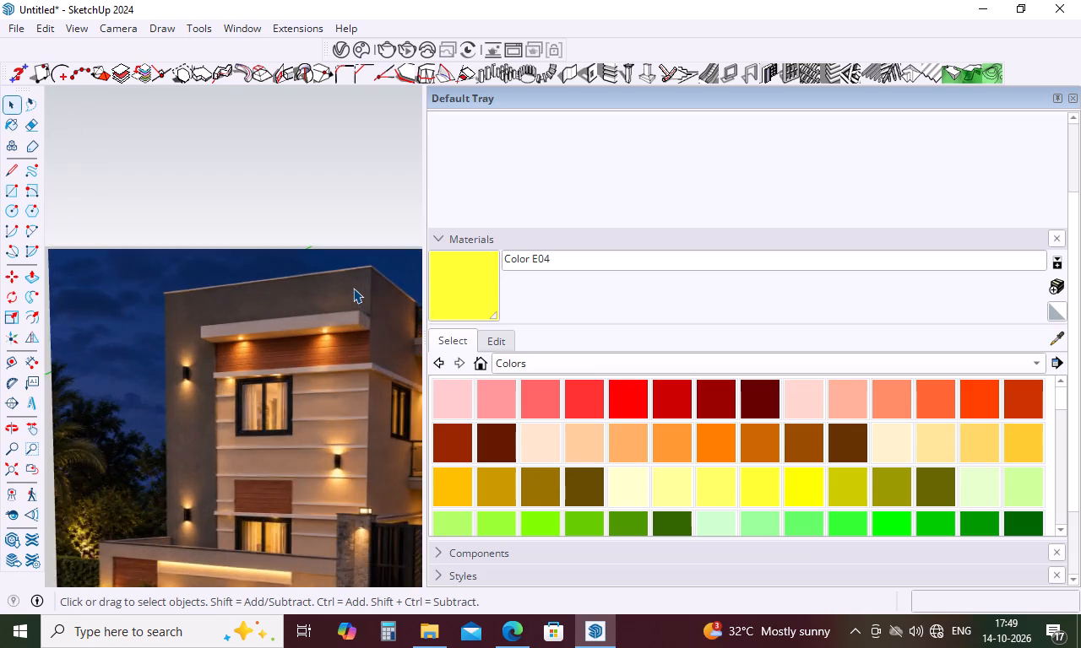
pyautogui.scroll(5, 353, 288)
pyautogui.scroll(-9, 355, 288)
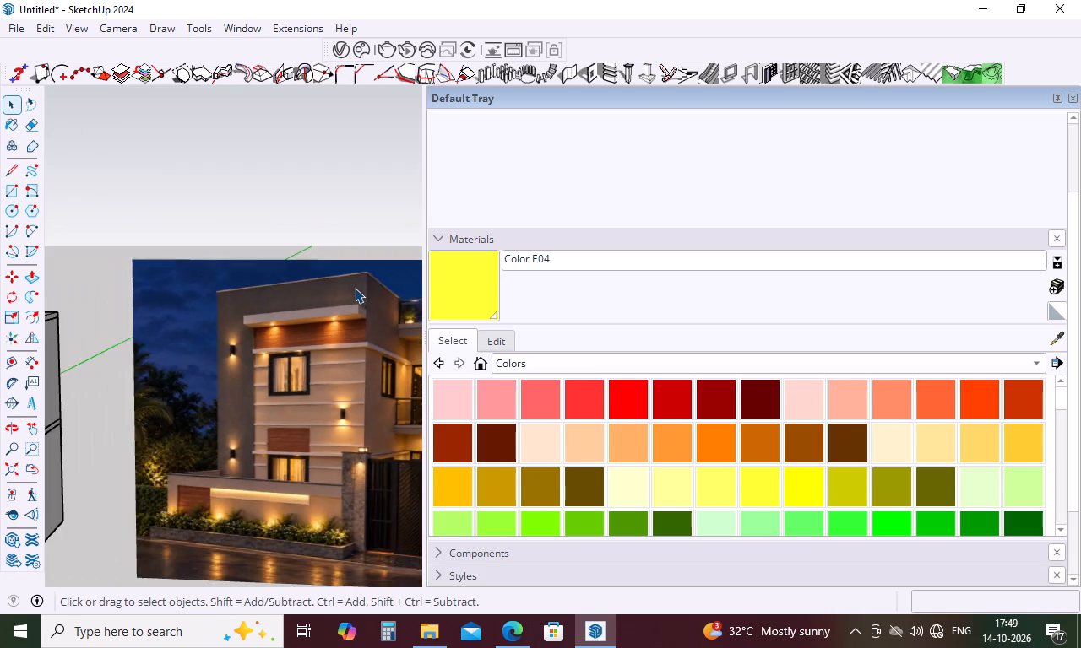
pyautogui.scroll(-14, 355, 288)
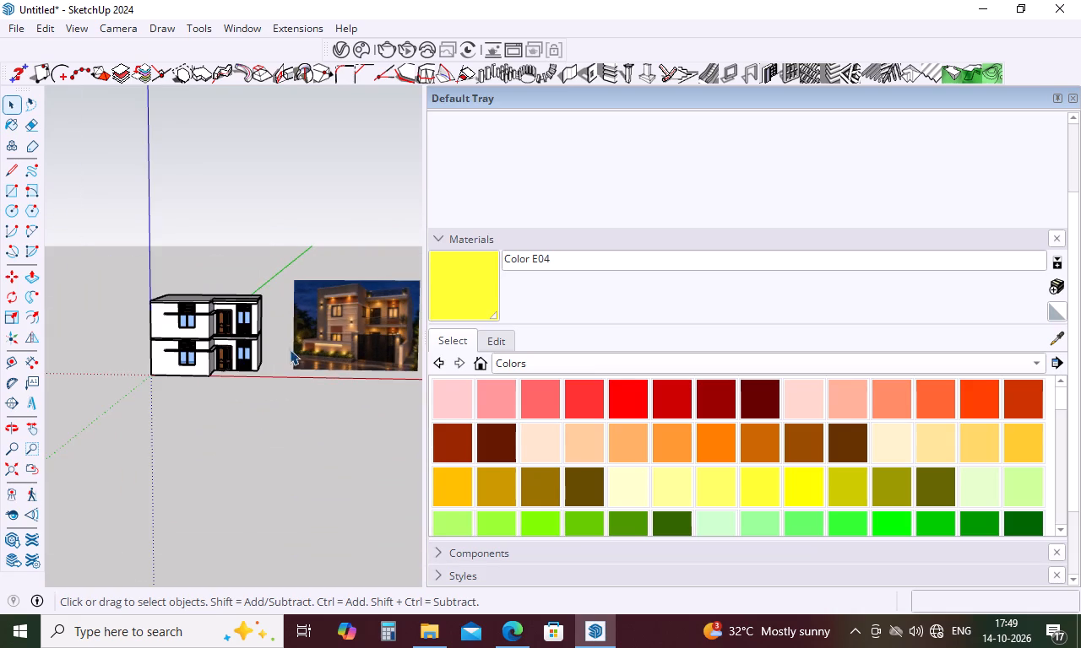
# Delete all existing guides from the model.
pyautogui.scroll(5, 158, 293)
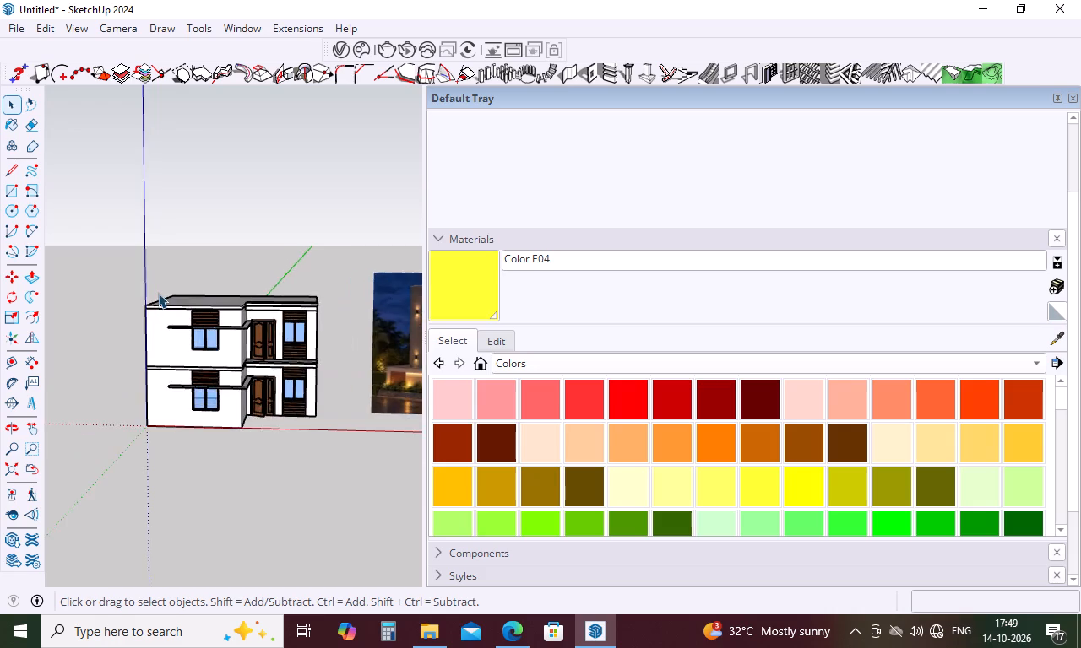
pyautogui.scroll(15, 158, 292)
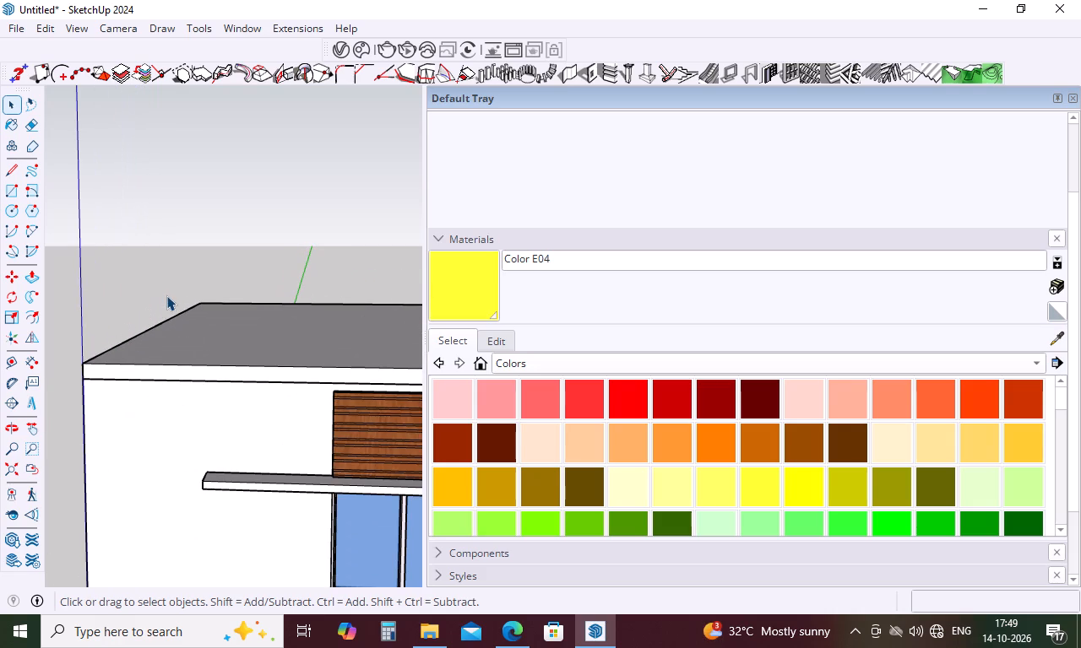
pyautogui.press('Escape')
pyautogui.click(45, 23)
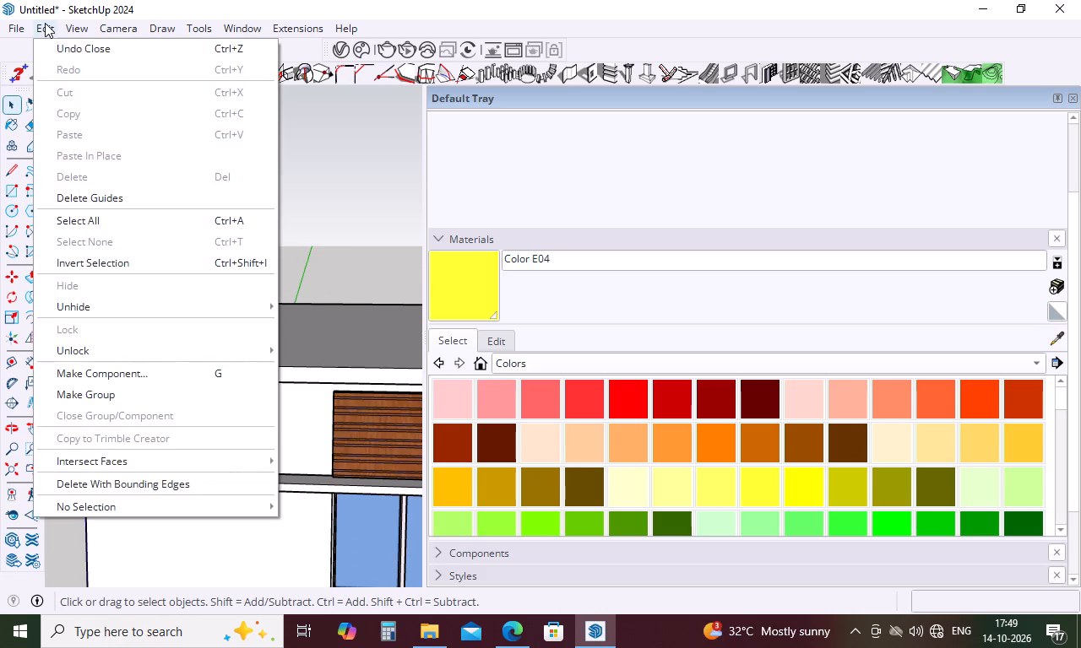
pyautogui.click(117, 201)
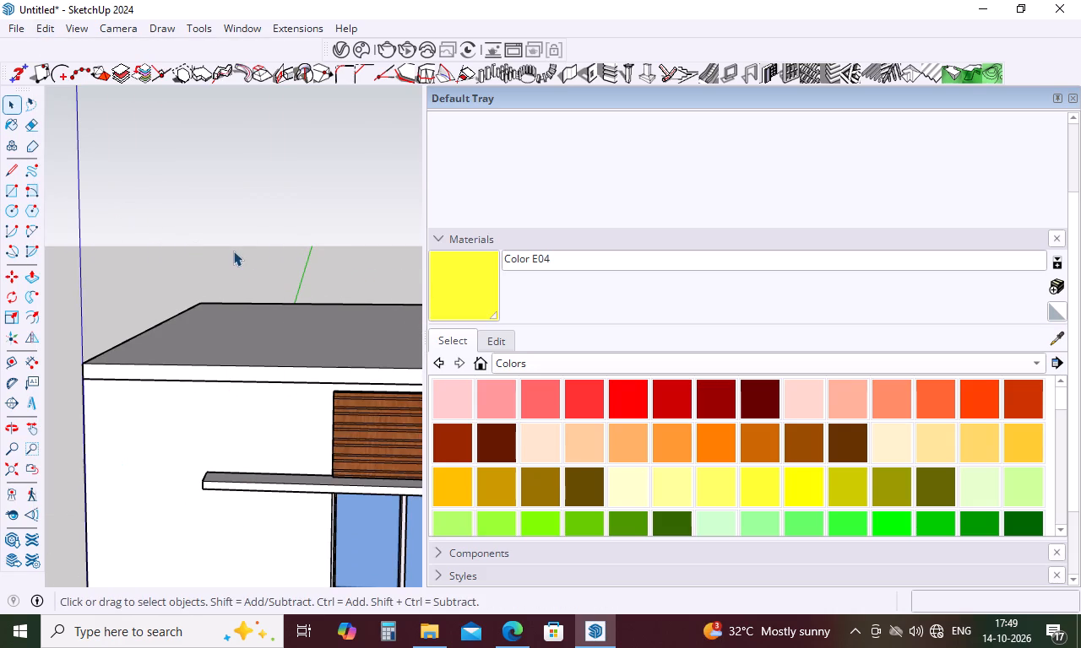
# Create a vertical guide on the front wall, 4' from its corner edge on the vertical axis at the origin.
pyautogui.press('Escape')
pyautogui.press('t')
pyautogui.click(85, 420)
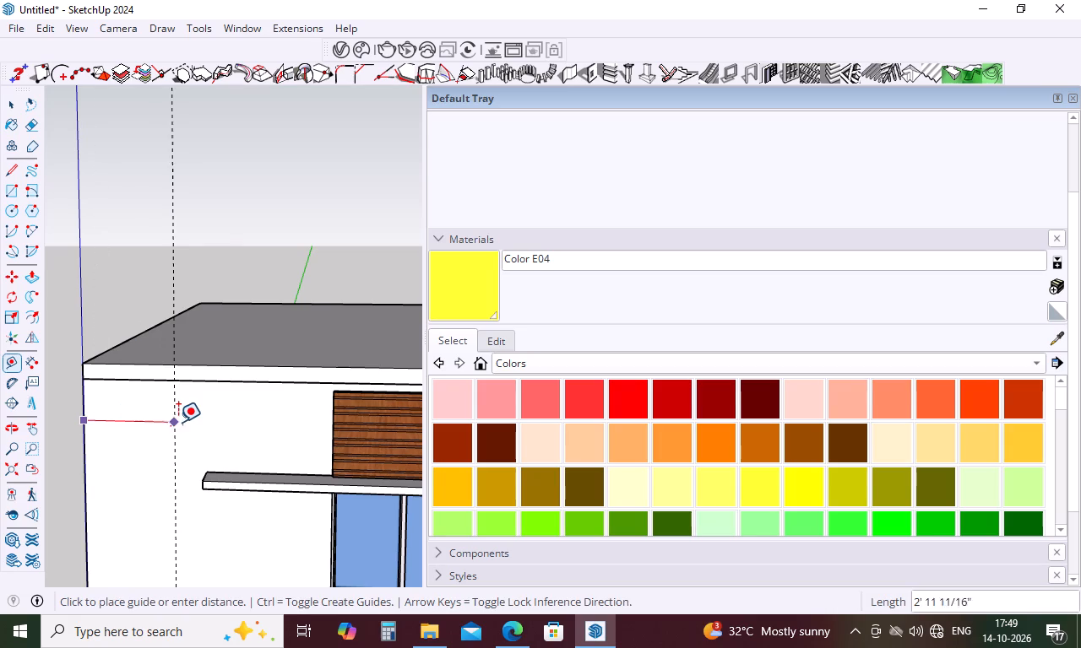
pyautogui.write("4'")
pyautogui.press('Return')
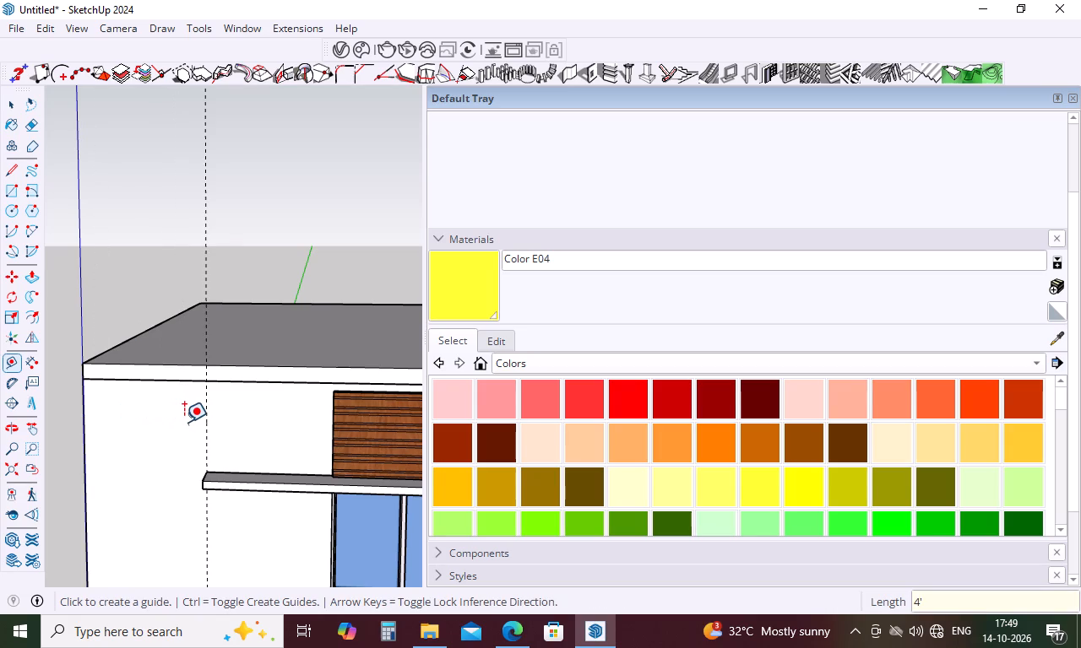
# Delete the wood cladding panel above the upper-floor window of the projecting front block.
pyautogui.scroll(-5, 160, 386)
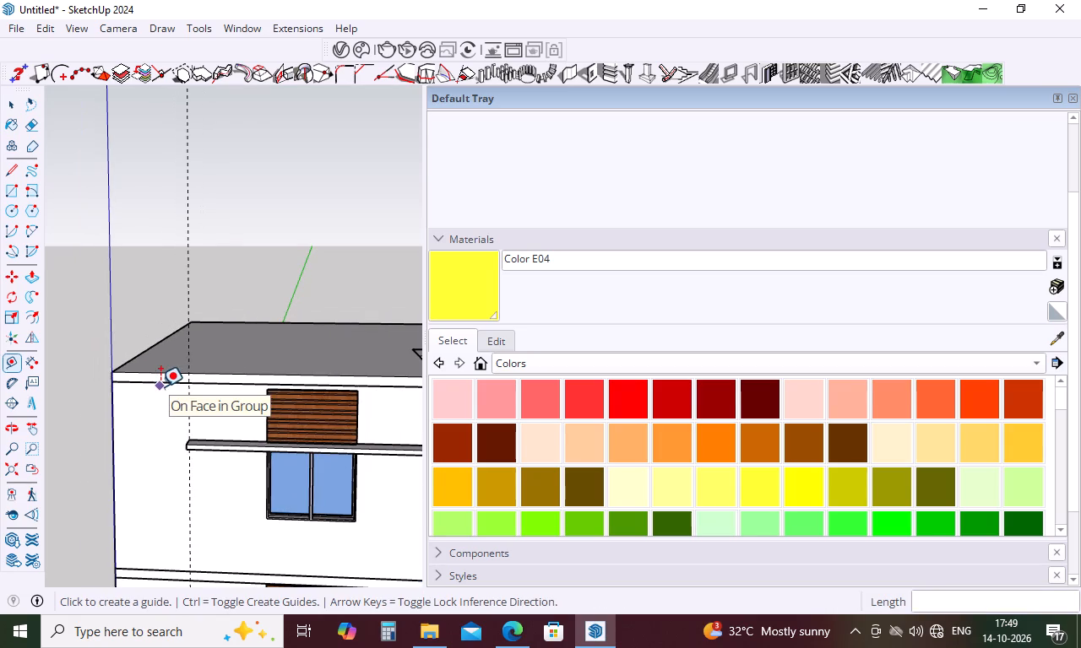
pyautogui.scroll(-9, 160, 386)
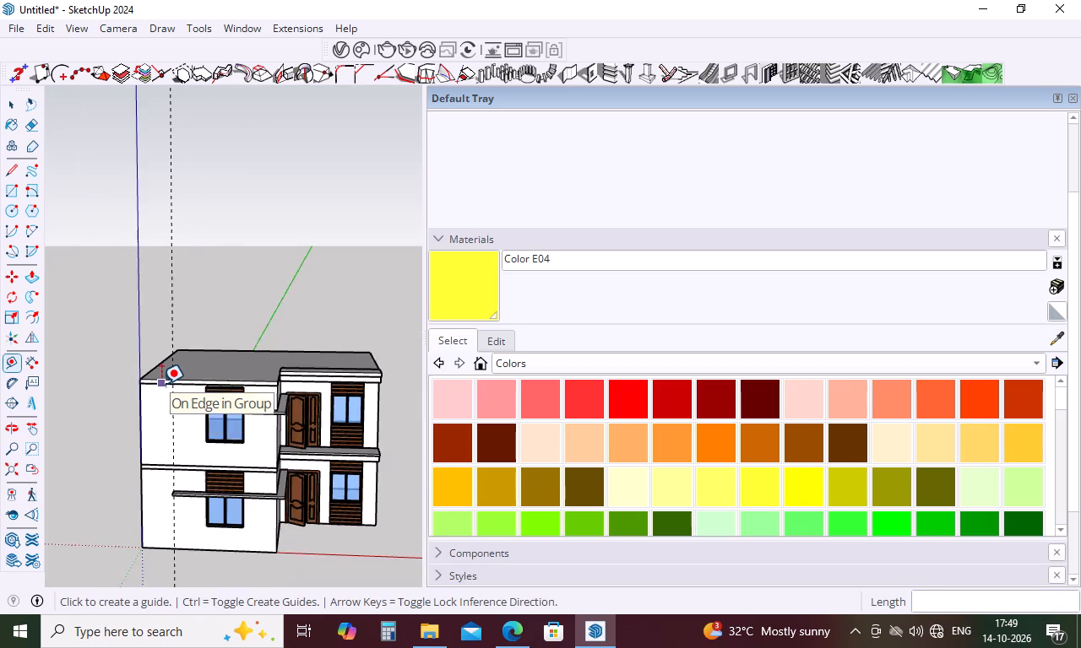
pyautogui.scroll(-9, 161, 384)
pyautogui.scroll(5, 343, 373)
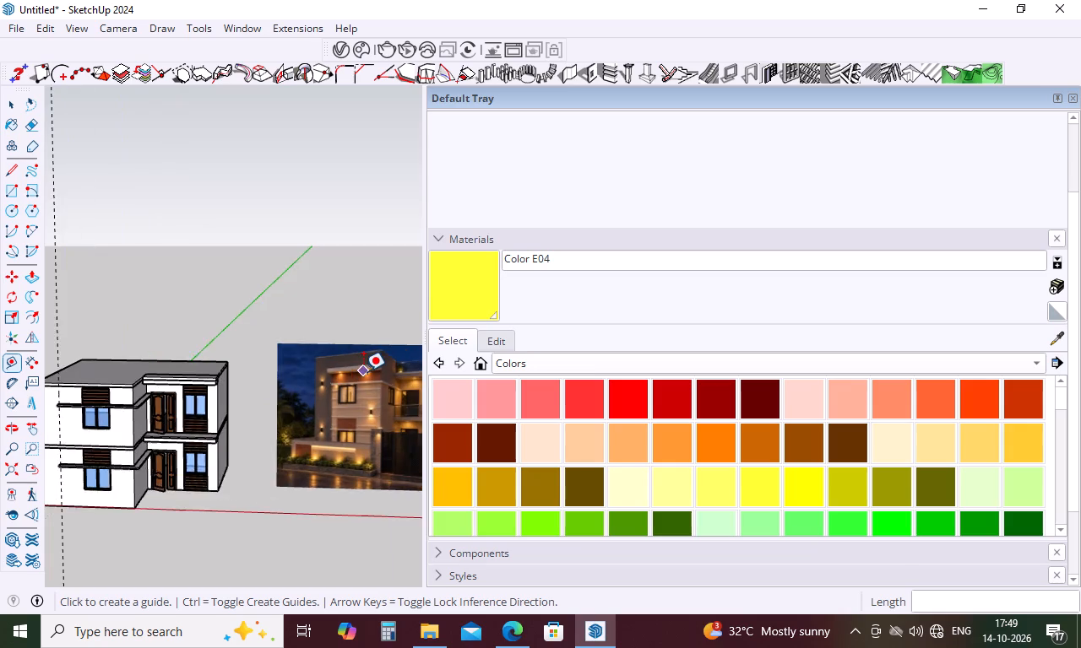
pyautogui.scroll(10, 373, 375)
pyautogui.scroll(-15, 377, 373)
pyautogui.scroll(10, 52, 388)
pyautogui.press('space')
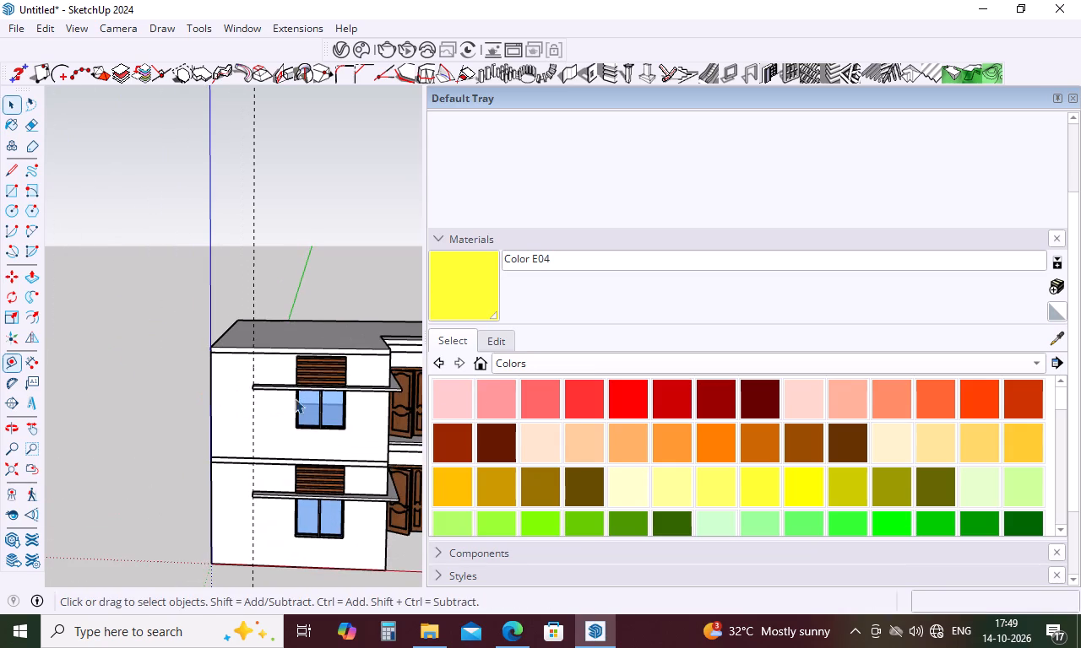
pyautogui.click(315, 379)
pyautogui.press('Delete')
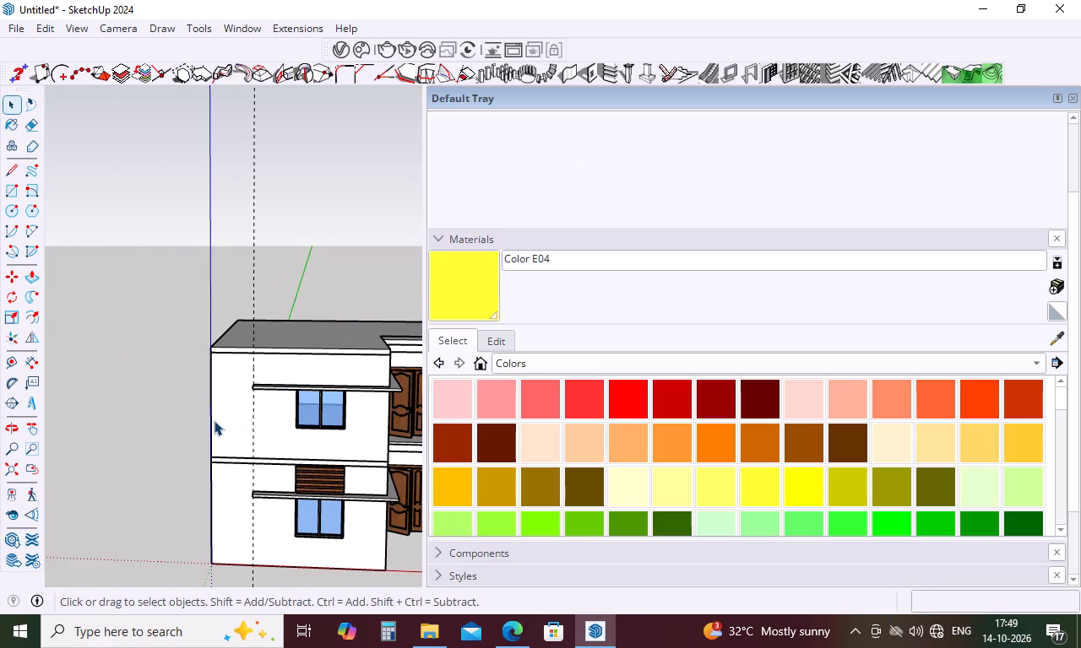
# Compare the upper-floor facade of the model with the wood cladding band and canopy in the reference image.
pyautogui.scroll(-9, 193, 428)
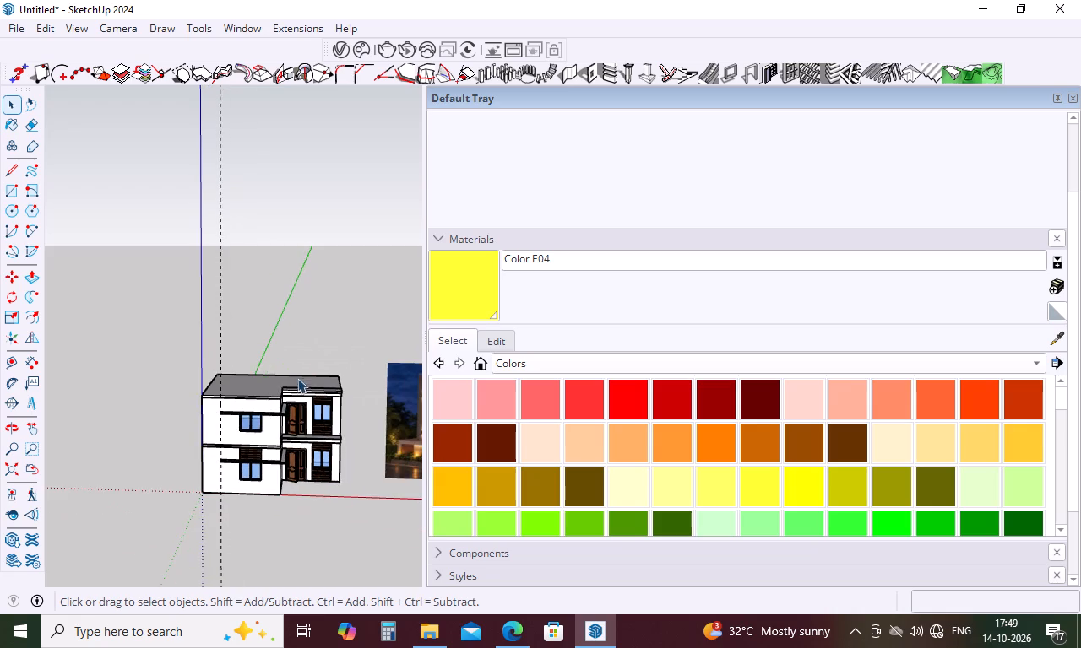
pyautogui.scroll(5, 297, 376)
pyautogui.scroll(-10, 287, 358)
pyautogui.scroll(-5, 212, 348)
pyautogui.scroll(3, 361, 379)
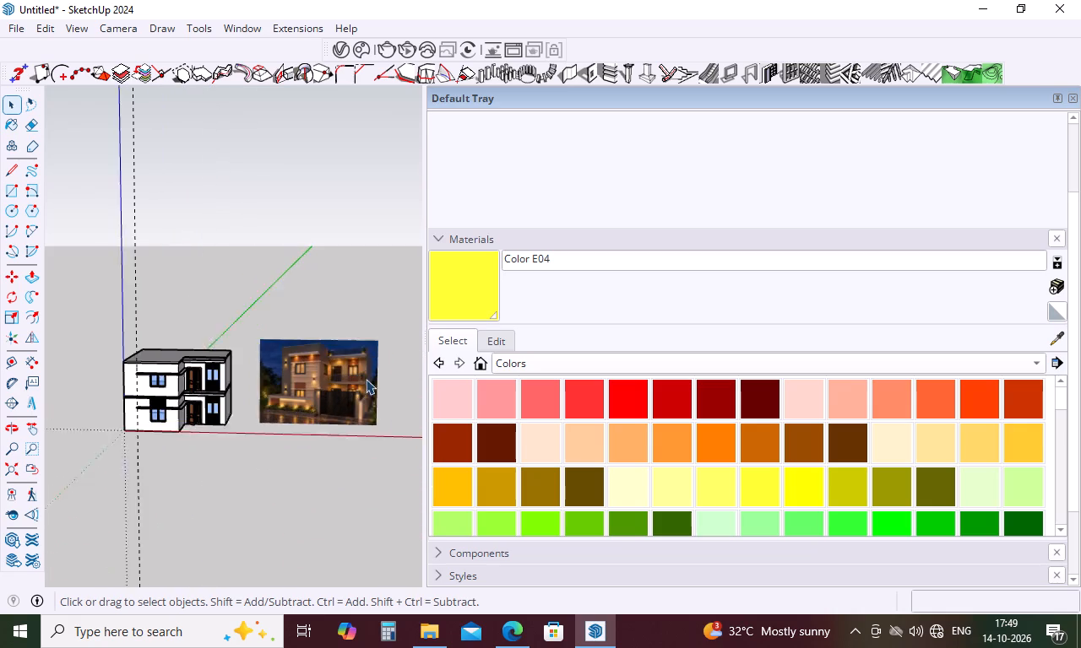
pyautogui.scroll(11, 366, 379)
pyautogui.scroll(4, 265, 362)
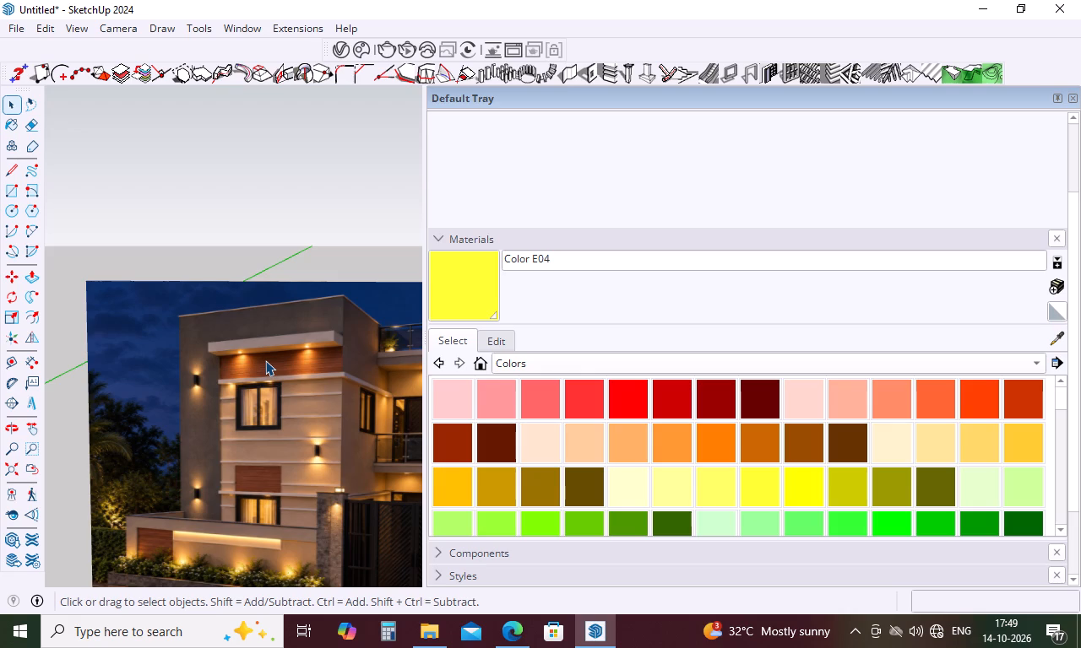
pyautogui.press('Escape')
pyautogui.scroll(-16, 326, 343)
pyautogui.scroll(5, 172, 361)
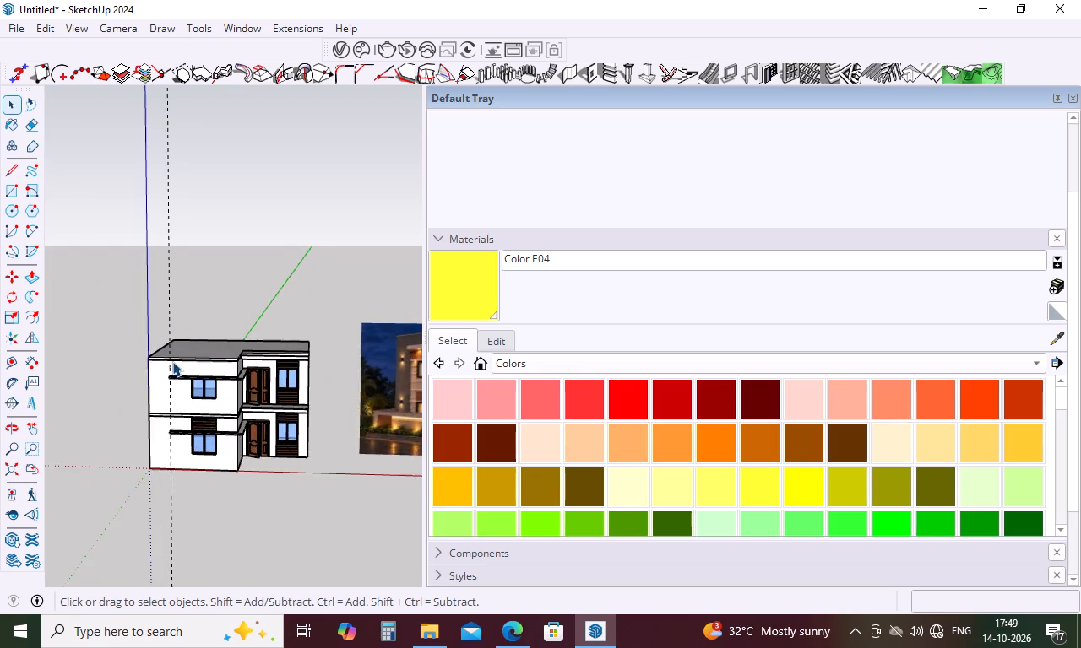
# Create a horizontal guide on the front wall of the projecting block, 9" below the roof's top edge.
pyautogui.scroll(10, 191, 361)
pyautogui.press('t')
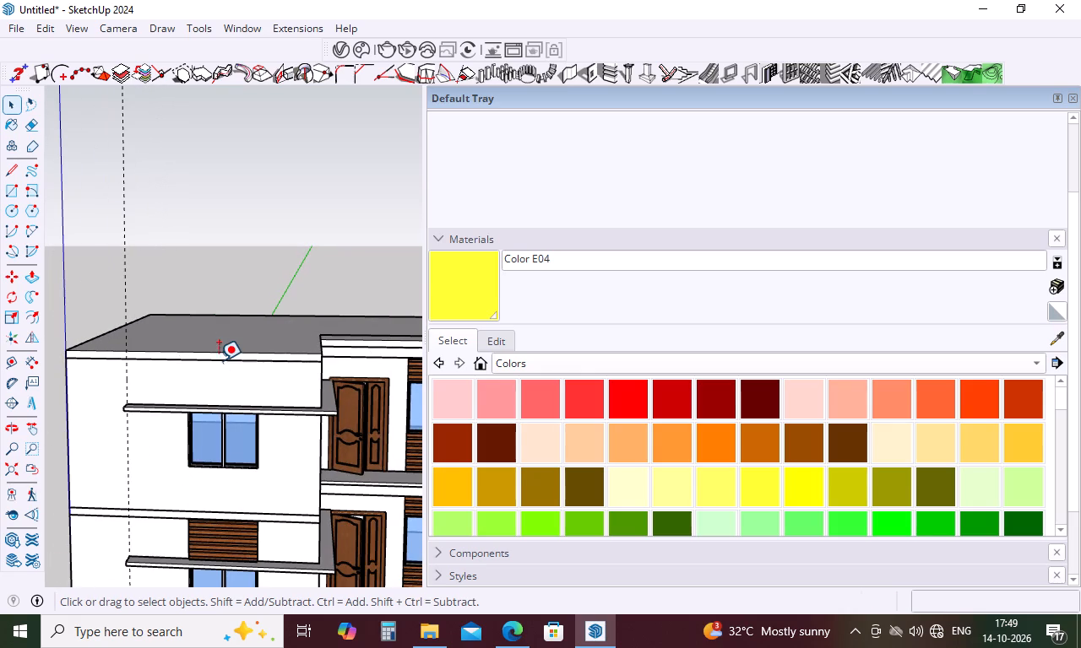
pyautogui.click(231, 351)
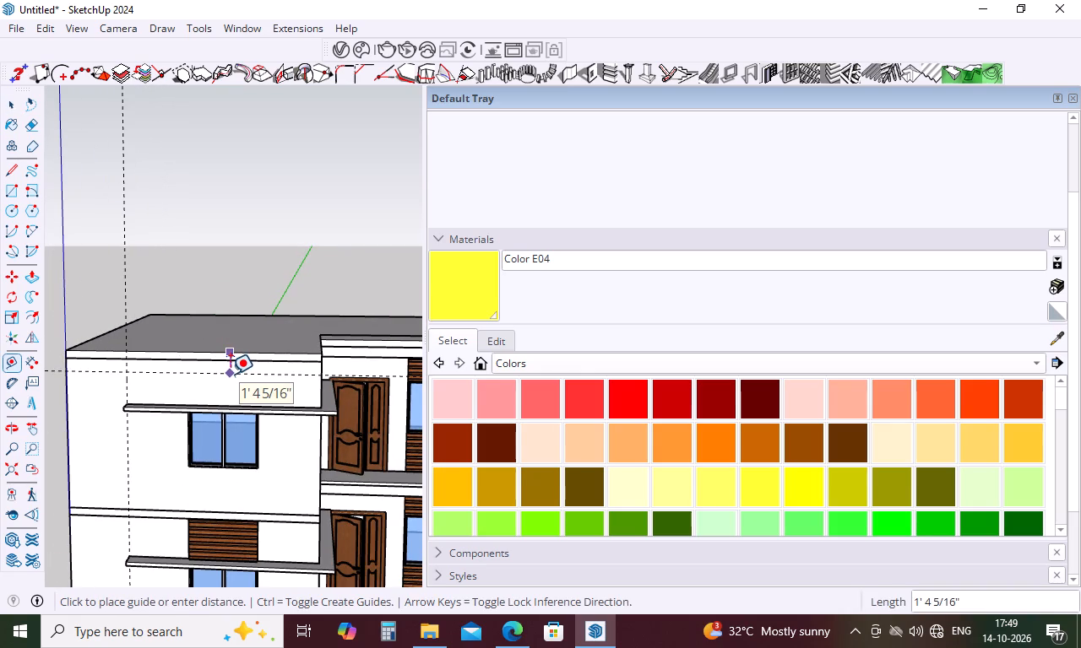
pyautogui.press('9')
pyautogui.press('Return')
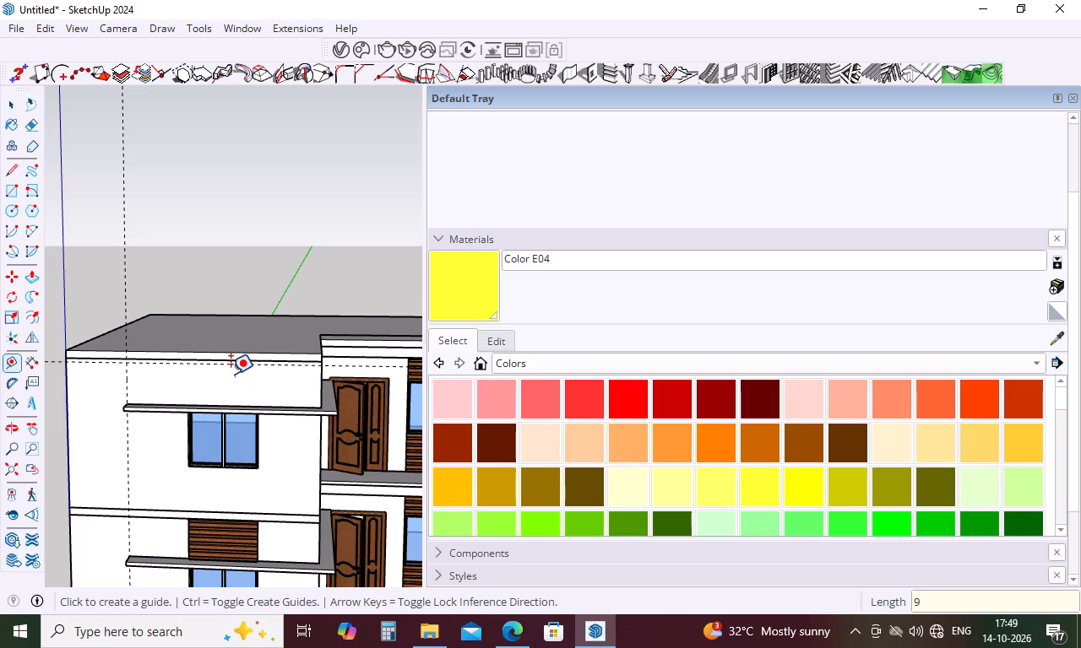
pyautogui.press('space')
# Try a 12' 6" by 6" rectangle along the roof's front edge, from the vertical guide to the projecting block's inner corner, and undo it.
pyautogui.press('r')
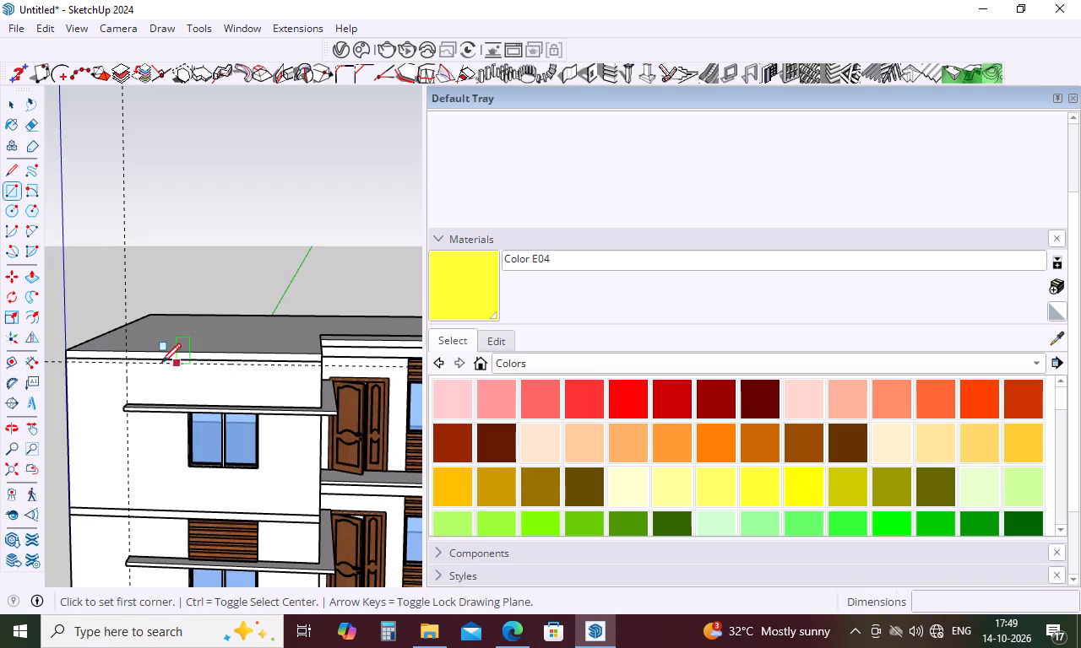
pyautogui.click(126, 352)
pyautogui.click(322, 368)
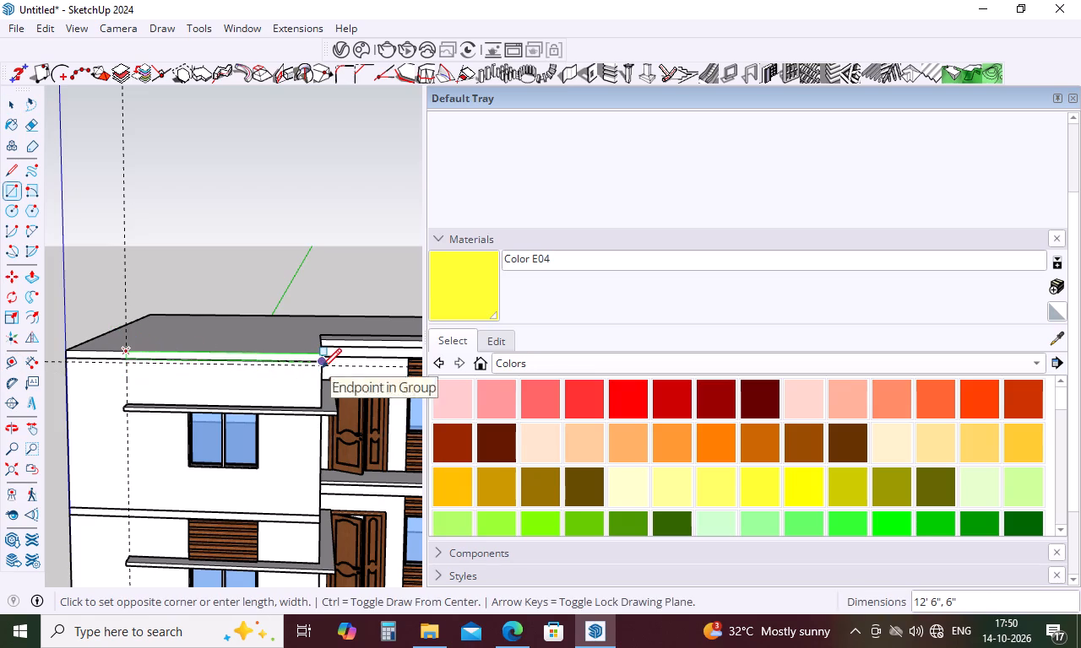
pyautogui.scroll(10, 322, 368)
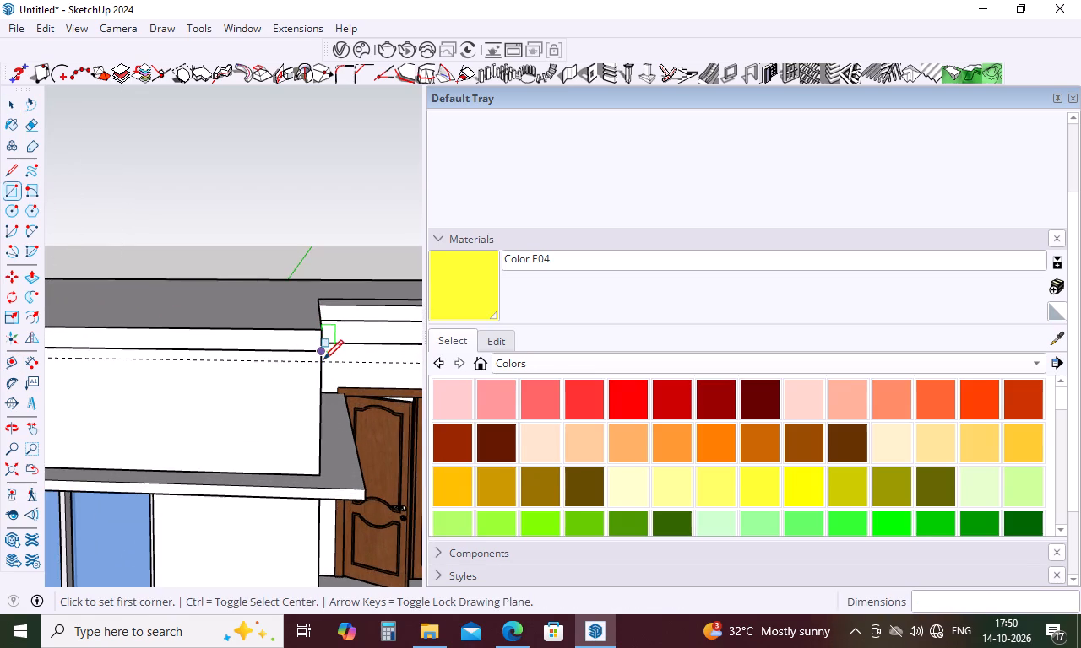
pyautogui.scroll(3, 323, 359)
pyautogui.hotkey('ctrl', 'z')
# Draw a 12' 6" by 9" rectangle from the intersection of the guides to the roof corner beside the recessed entrance.
pyautogui.scroll(-5, 322, 362)
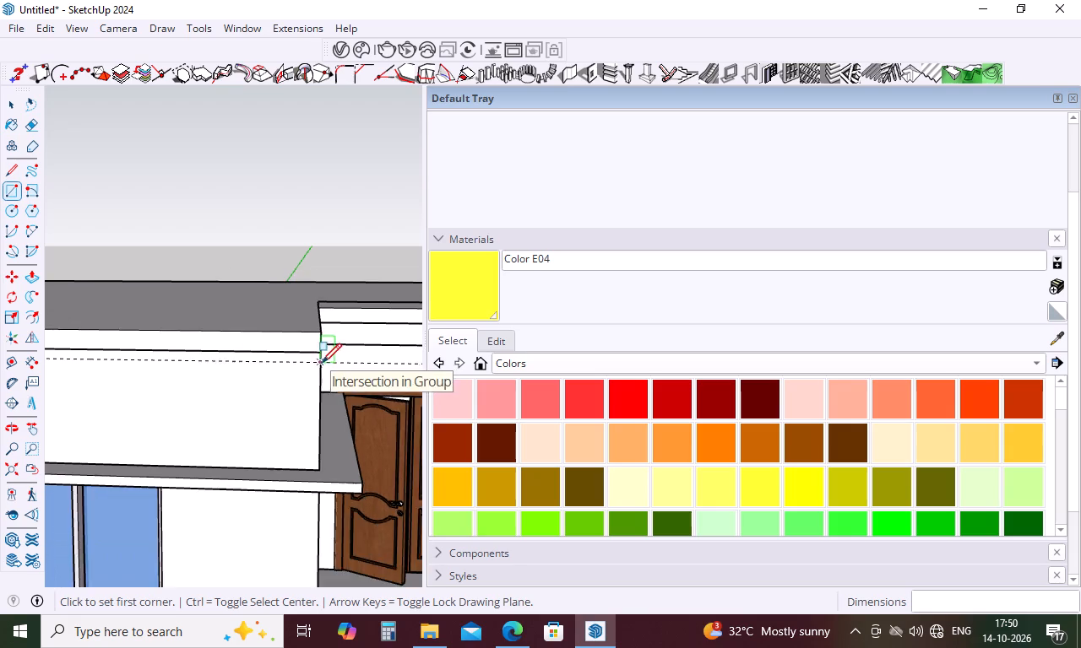
pyautogui.scroll(-11, 331, 364)
pyautogui.press('r')
pyautogui.scroll(2, 183, 354)
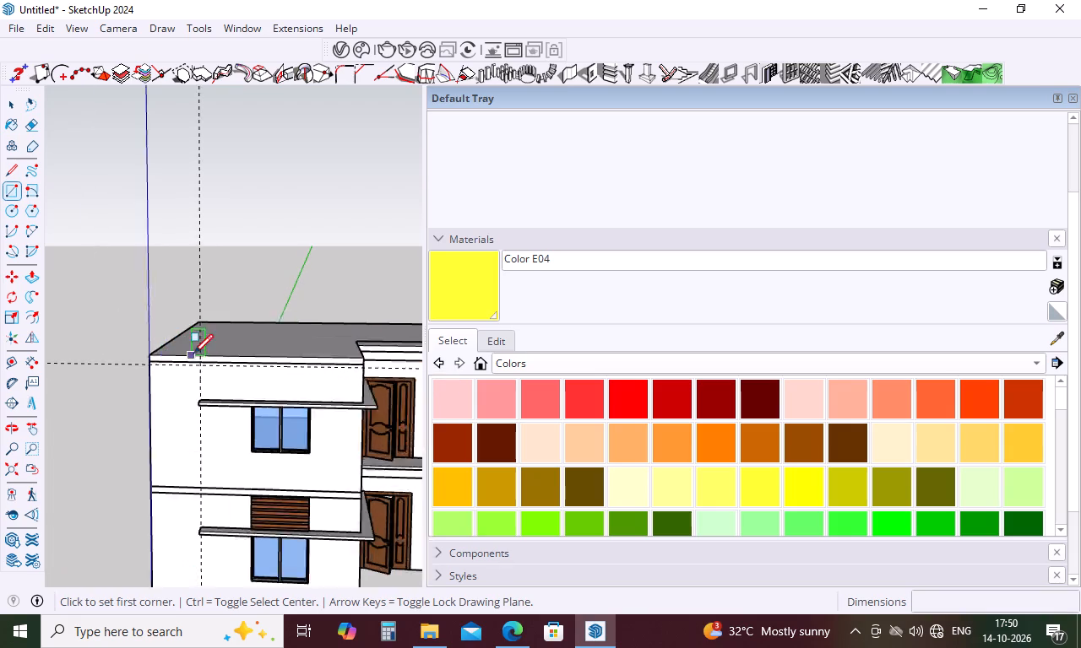
pyautogui.scroll(11, 193, 354)
pyautogui.click(181, 384)
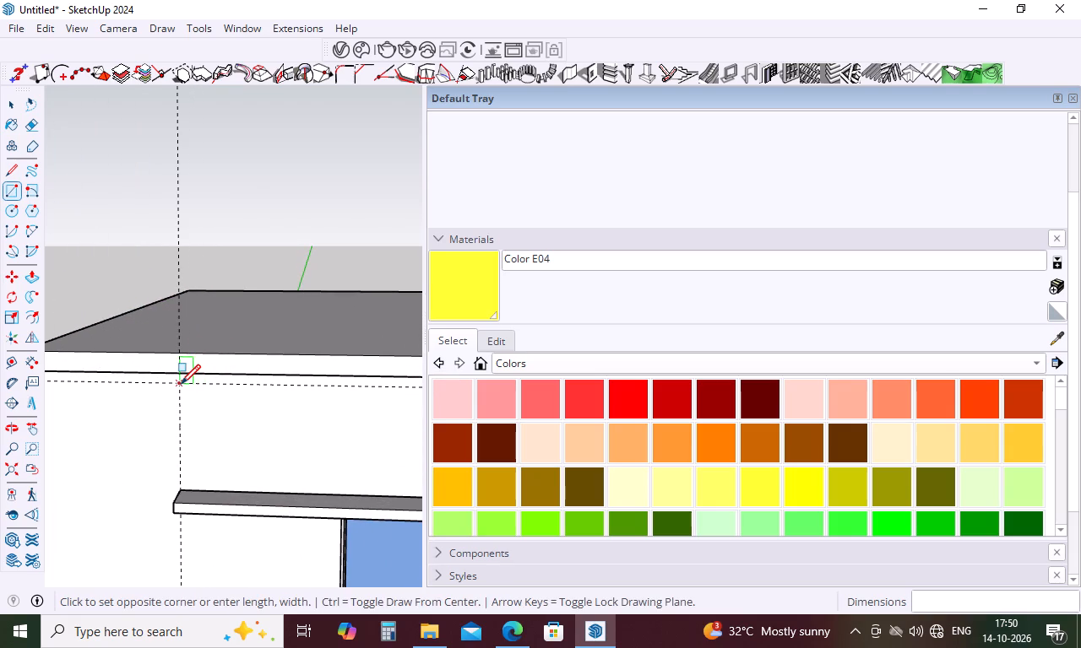
pyautogui.scroll(-17, 181, 384)
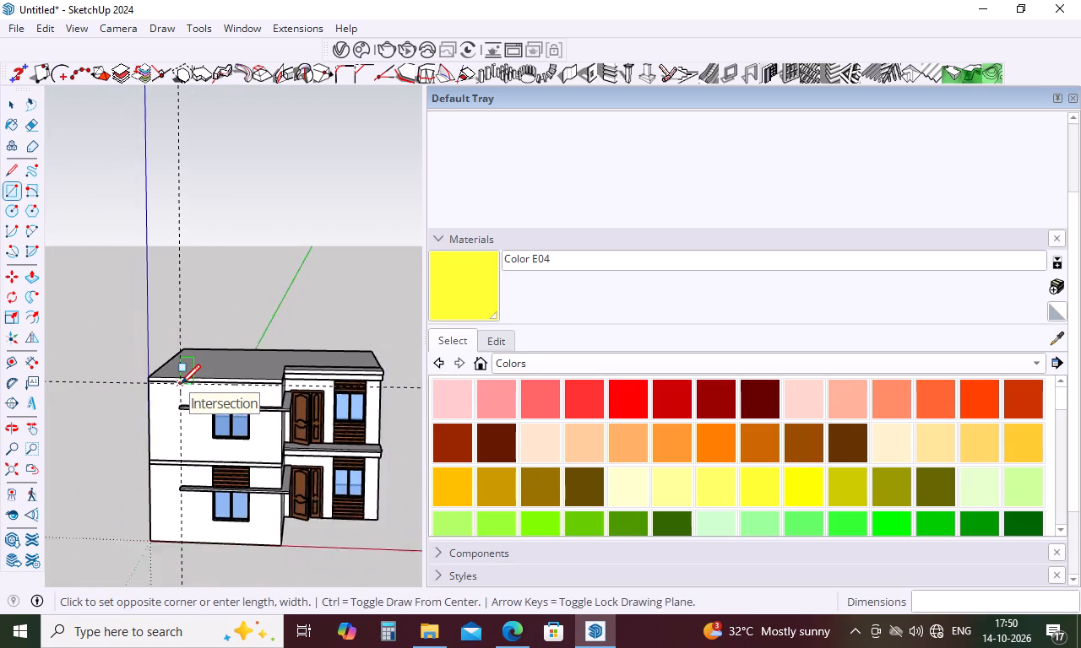
pyautogui.scroll(-2, 181, 384)
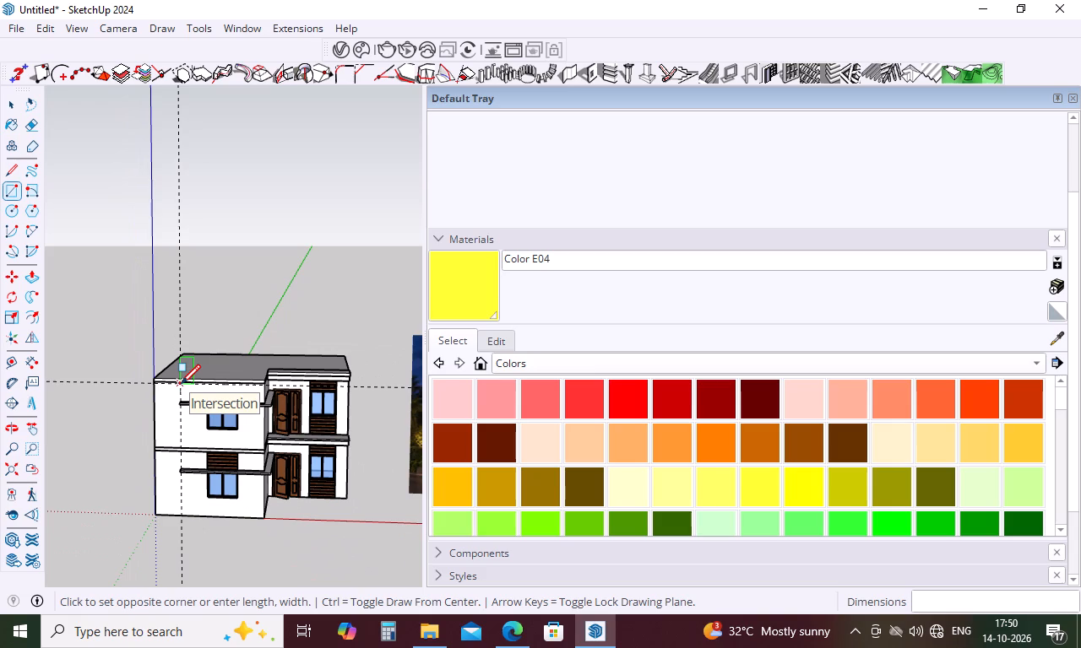
pyautogui.scroll(5, 181, 384)
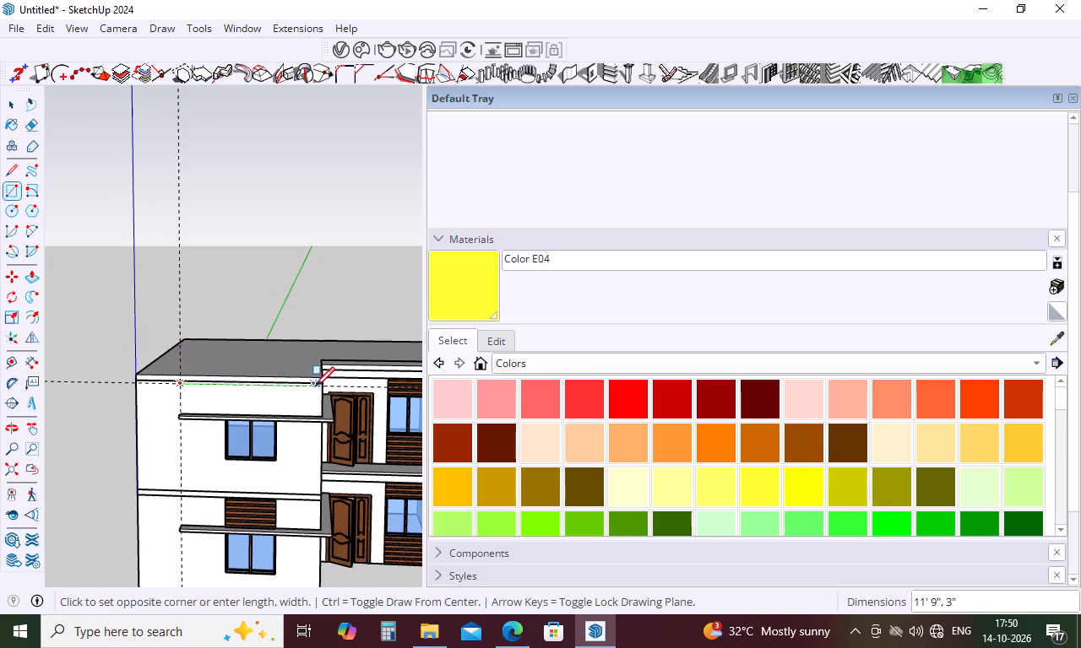
pyautogui.scroll(8, 324, 378)
pyautogui.click(324, 378)
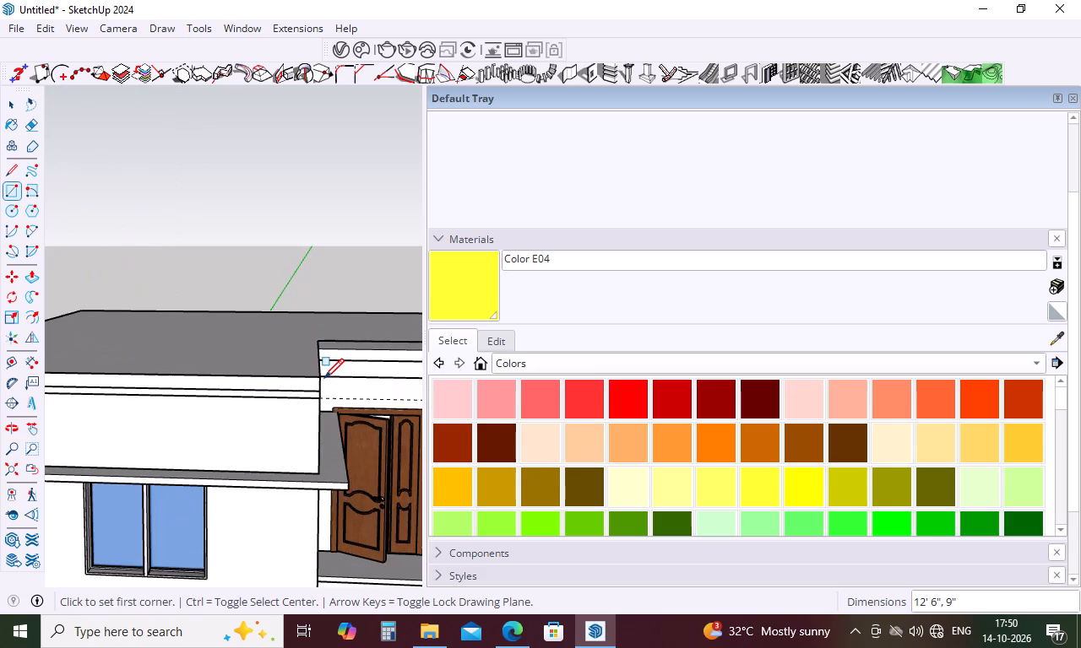
pyautogui.press('space')
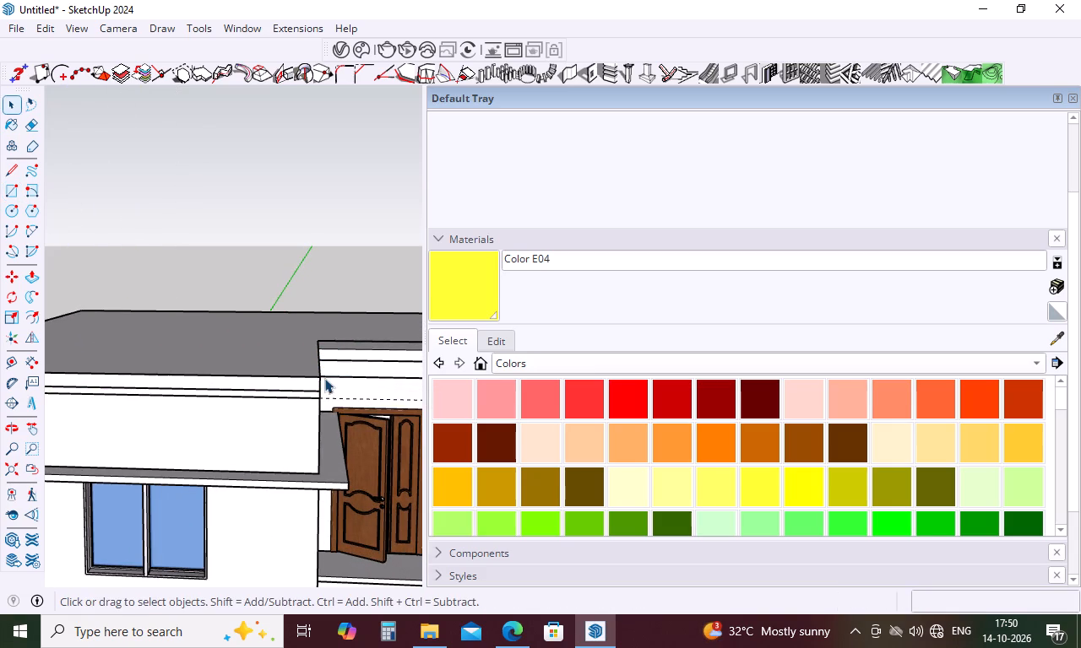
# Examine the canopy and wood cladding below the roof parapet in the reference image and compare them with the model's upper facade.
pyautogui.scroll(-20, 317, 377)
pyautogui.scroll(-3, 309, 381)
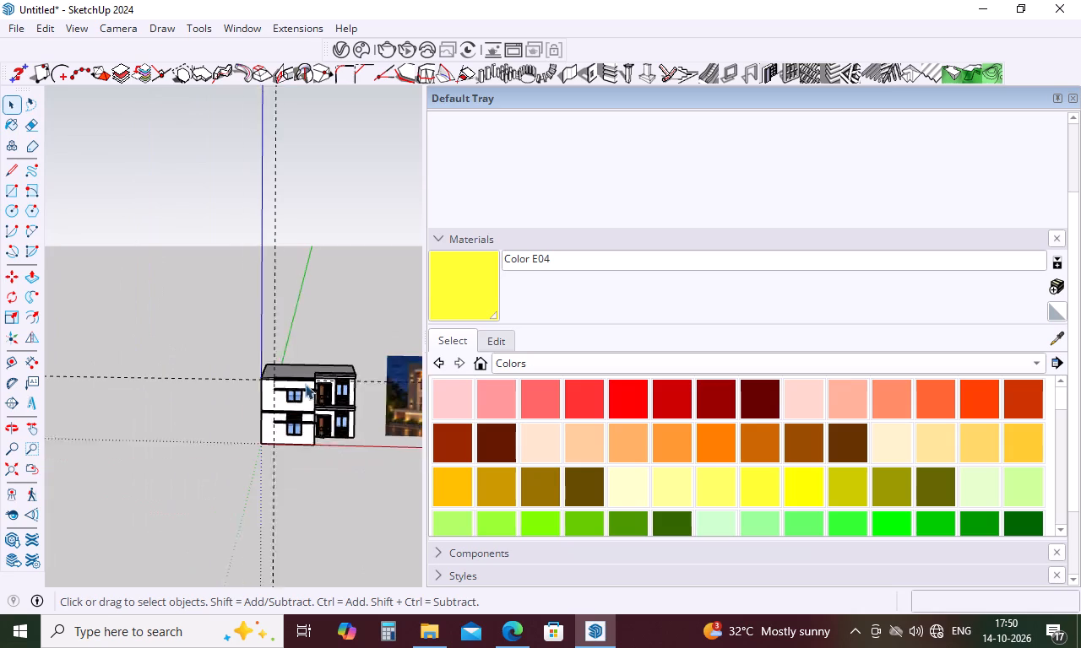
pyautogui.scroll(-6, 305, 384)
pyautogui.scroll(15, 363, 382)
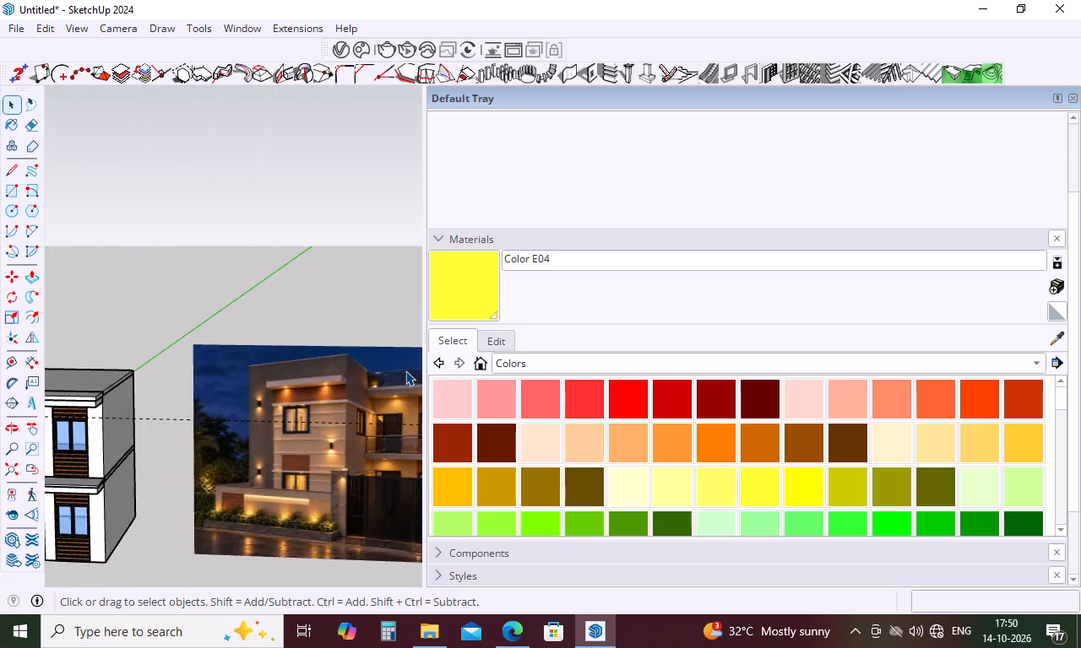
pyautogui.scroll(14, 361, 373)
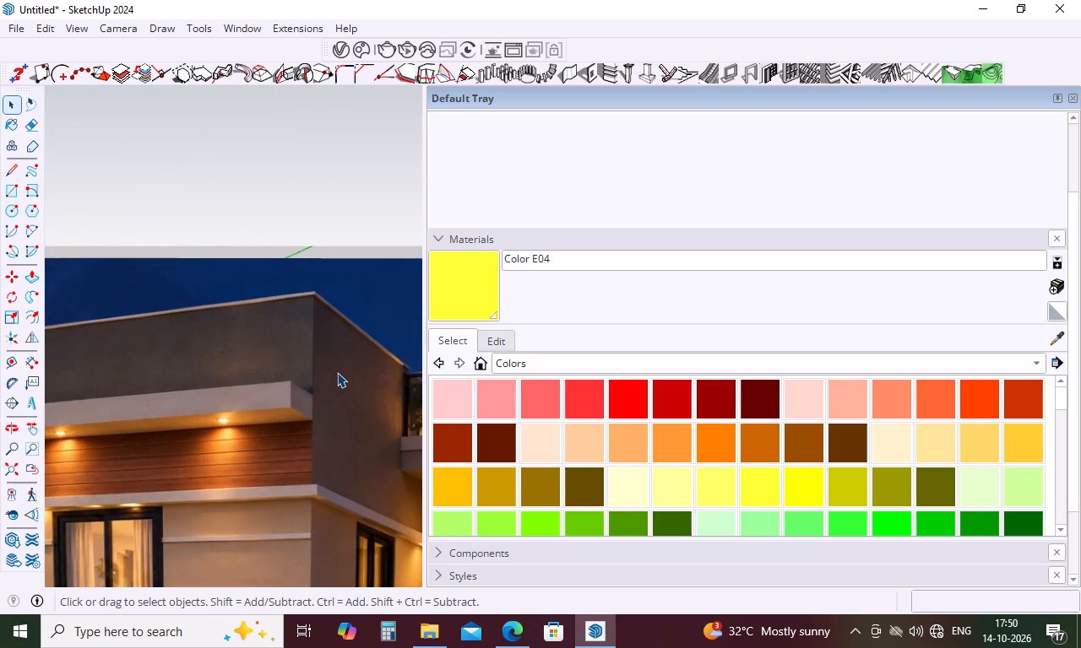
pyautogui.scroll(-19, 337, 374)
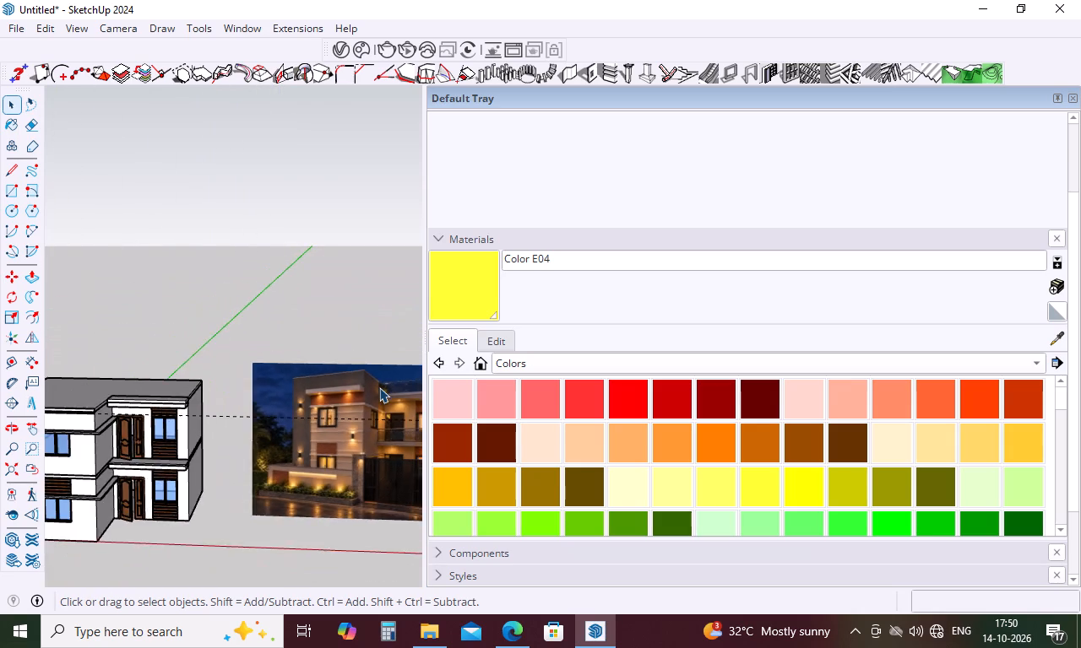
pyautogui.scroll(-5, 379, 387)
pyautogui.scroll(5, 380, 389)
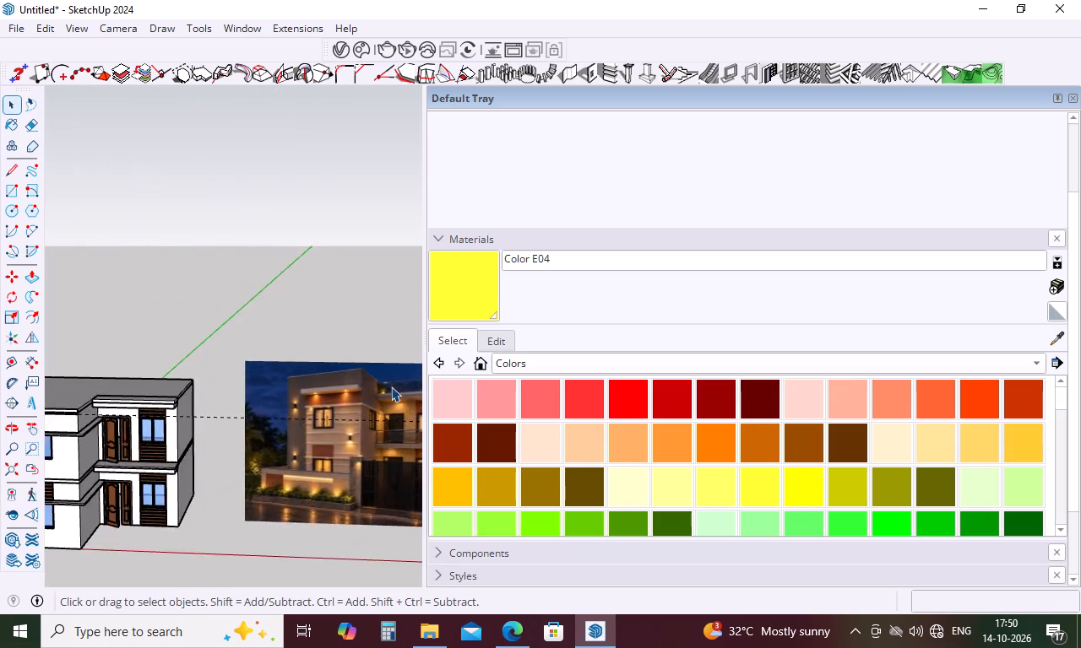
pyautogui.scroll(16, 391, 386)
pyautogui.scroll(-10, 377, 400)
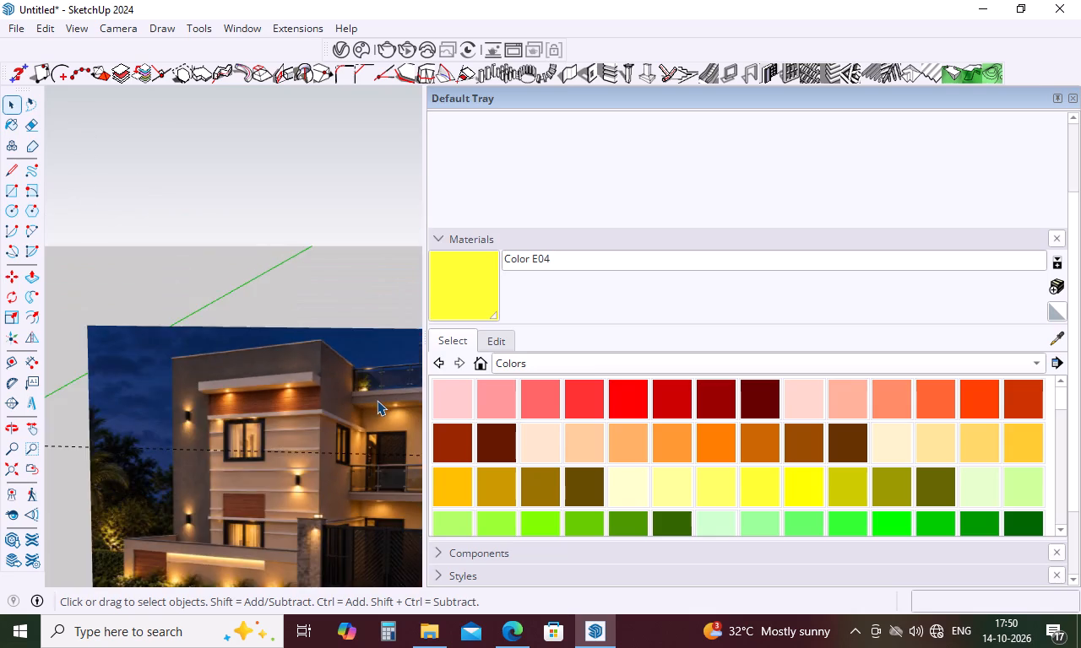
pyautogui.scroll(-17, 377, 400)
pyautogui.scroll(-4, 374, 402)
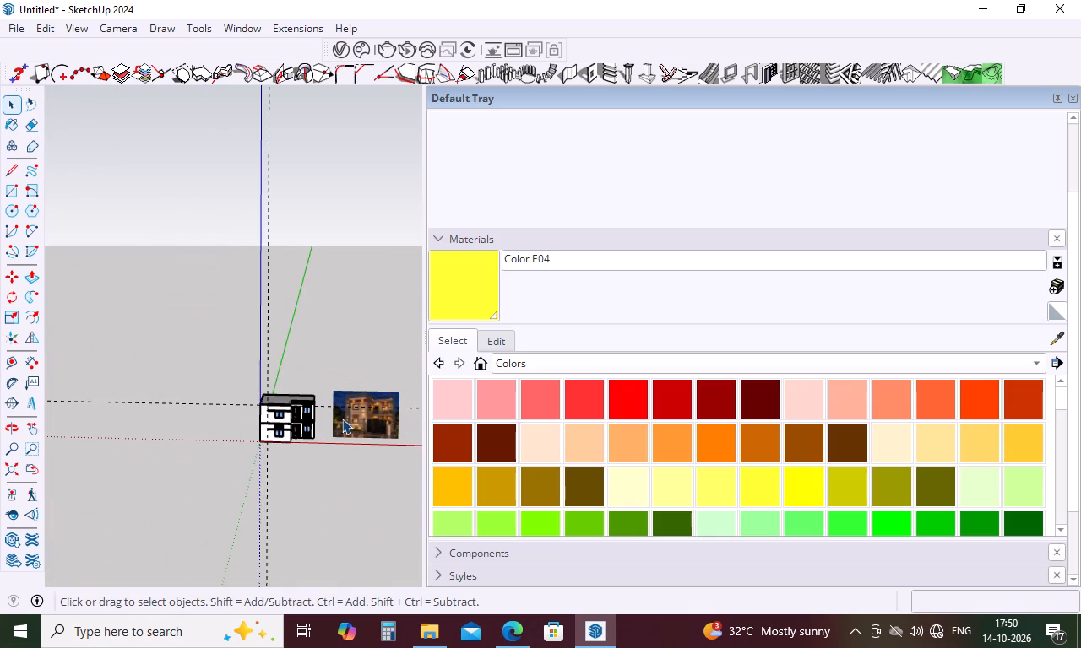
pyautogui.scroll(19, 312, 413)
pyautogui.scroll(3, 346, 395)
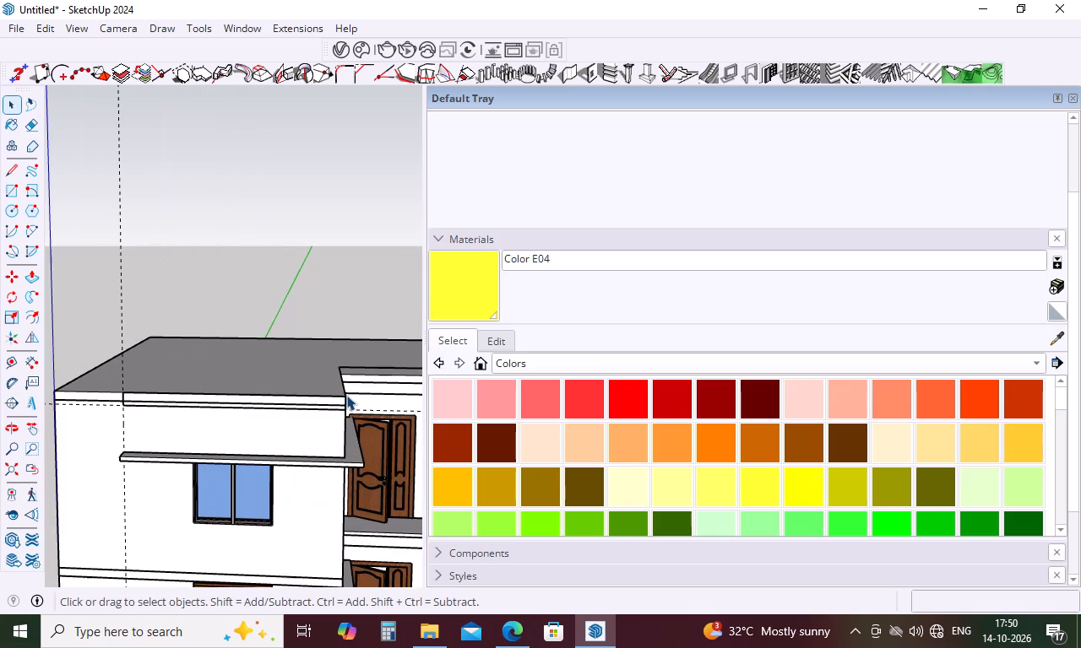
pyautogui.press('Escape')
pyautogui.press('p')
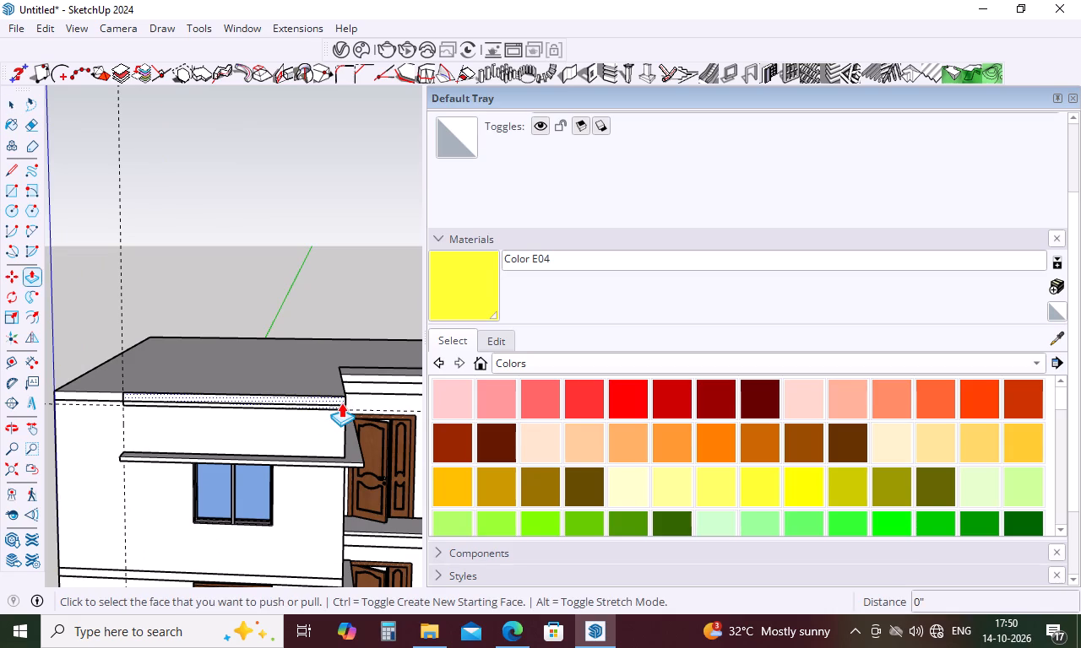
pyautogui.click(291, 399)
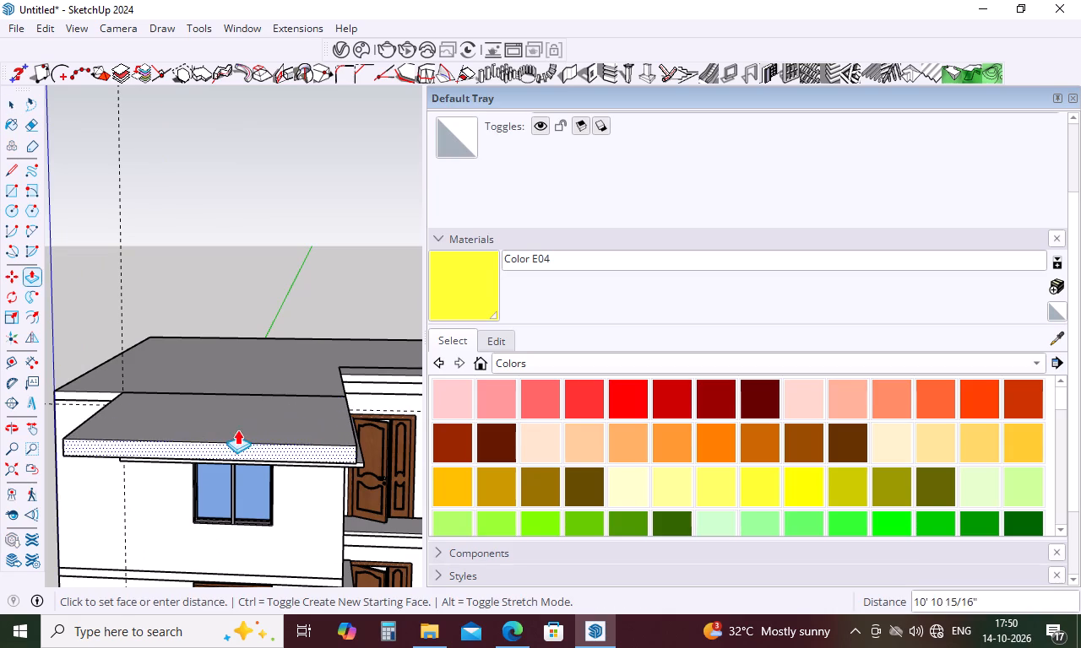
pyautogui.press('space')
# Check how far the upper canopy projects from the front wall in the reference image.
pyautogui.scroll(-18, 237, 429)
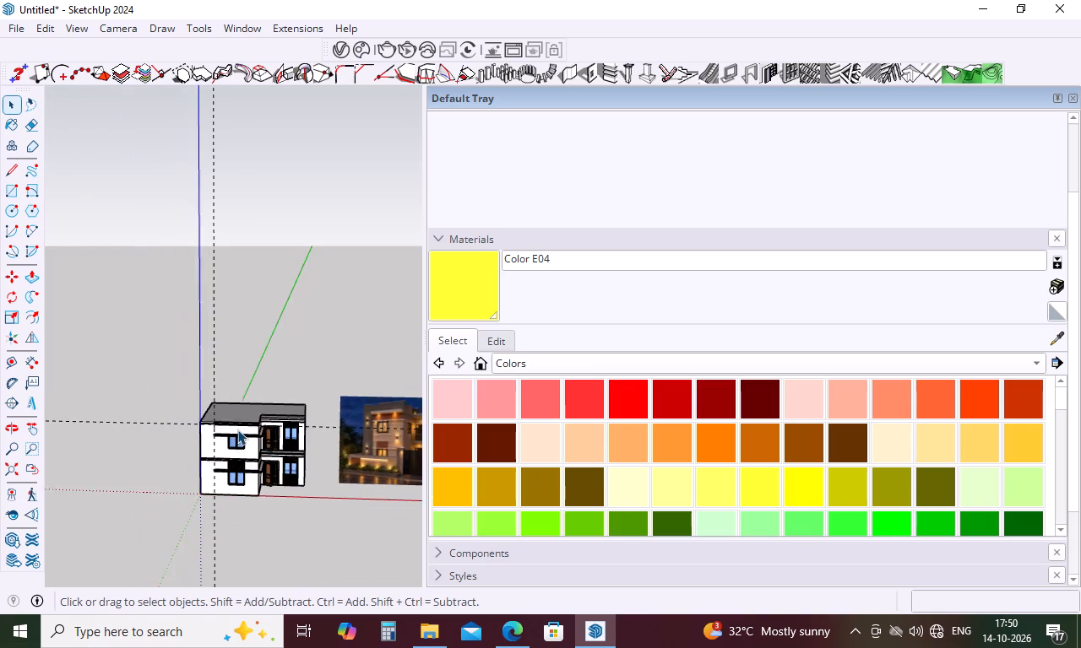
pyautogui.scroll(-9, 237, 429)
pyautogui.scroll(10, 290, 418)
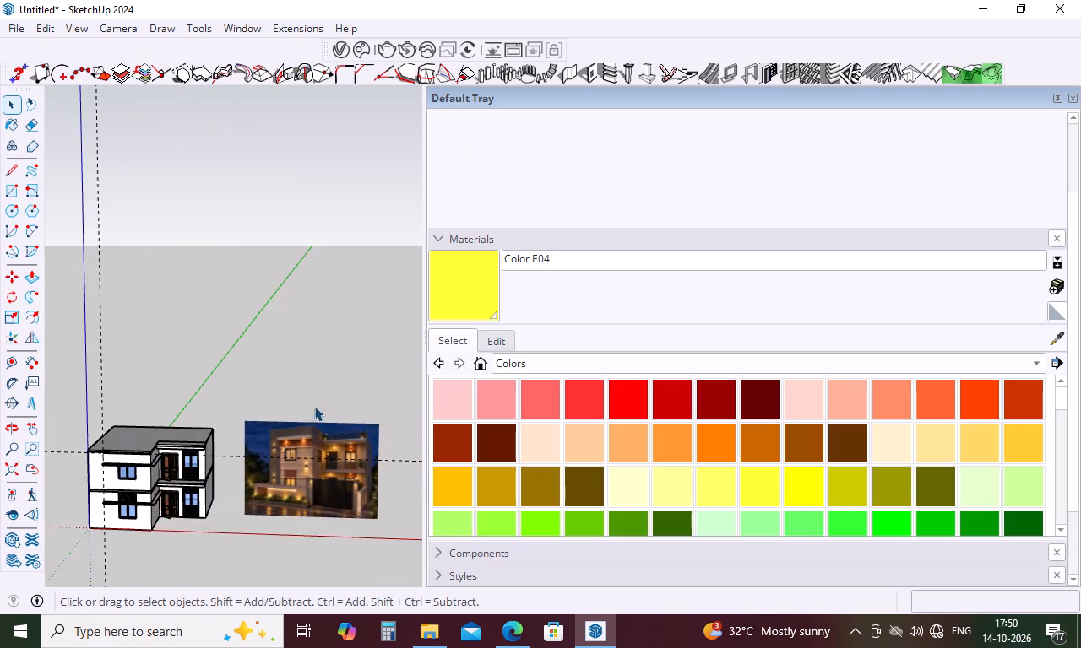
pyautogui.scroll(17, 304, 442)
pyautogui.scroll(-3, 314, 417)
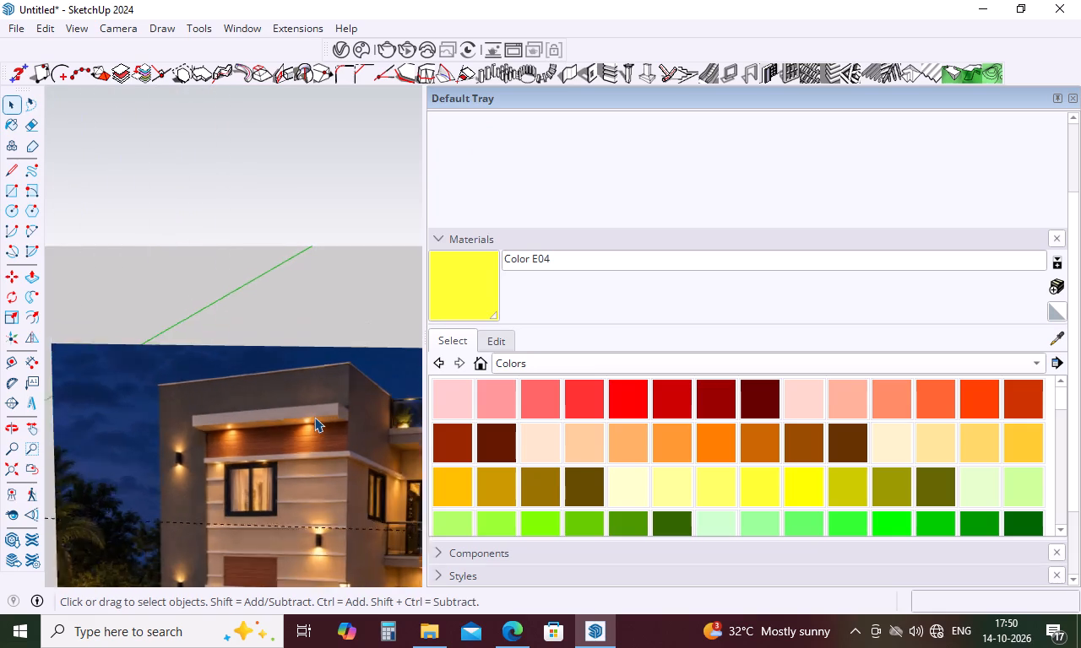
pyautogui.scroll(-18, 314, 417)
# Push/Pull the narrow rectangle at the front wall's top edge outward by 2' to form a projecting canopy.
pyautogui.scroll(15, 158, 438)
pyautogui.press('p')
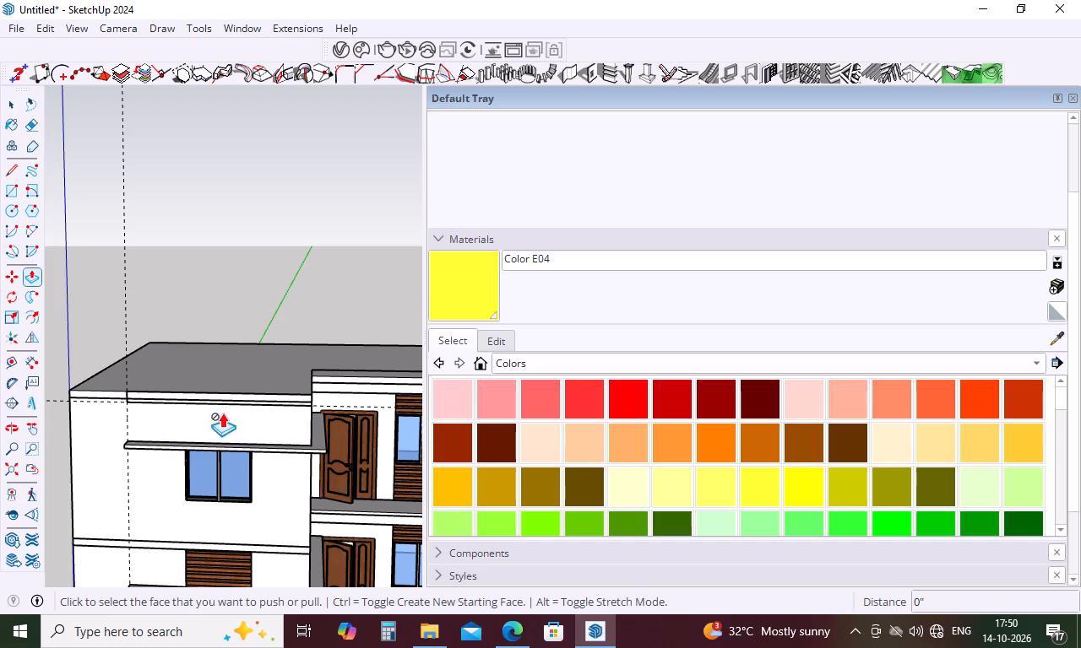
pyautogui.scroll(4, 240, 390)
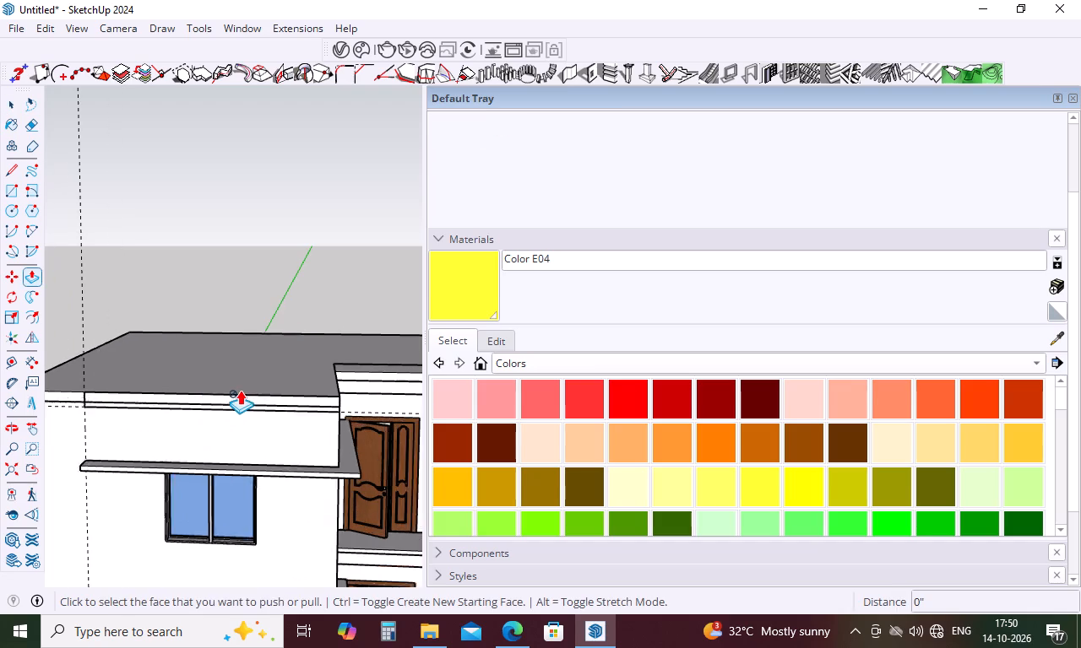
pyautogui.press('space')
pyautogui.click(260, 399)
pyautogui.press('p')
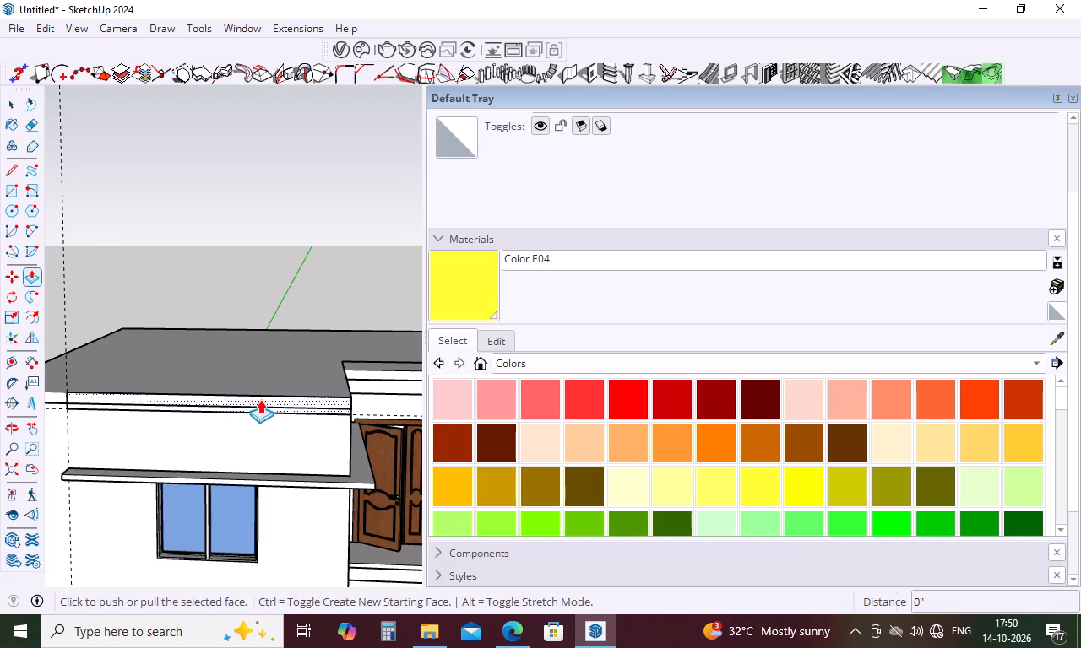
pyautogui.click(260, 399)
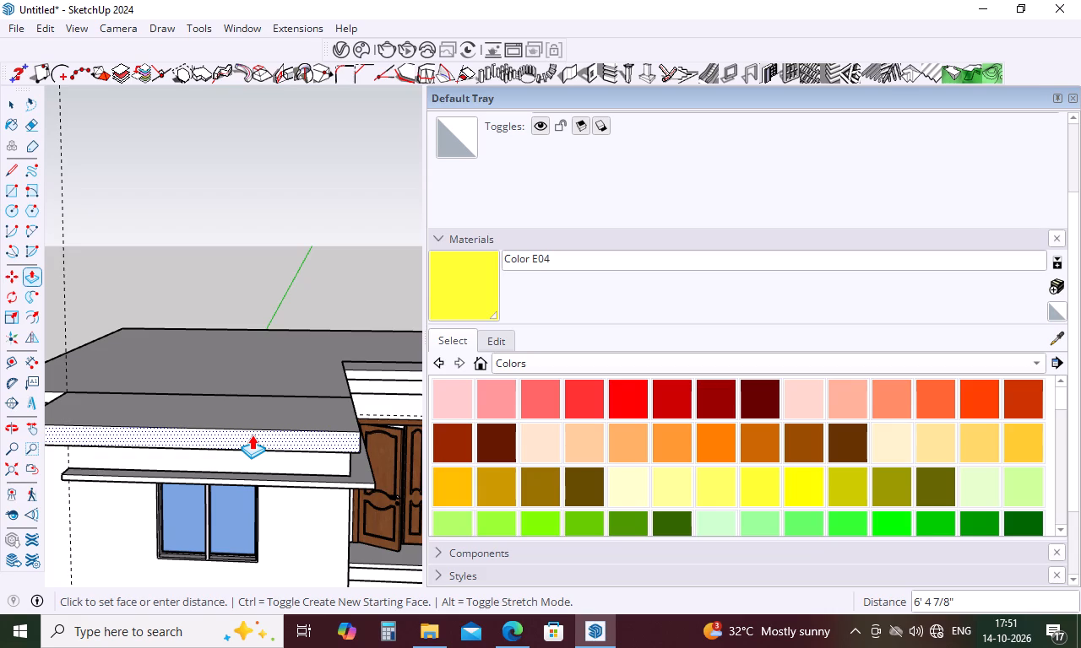
pyautogui.write("2'")
pyautogui.press('Return')
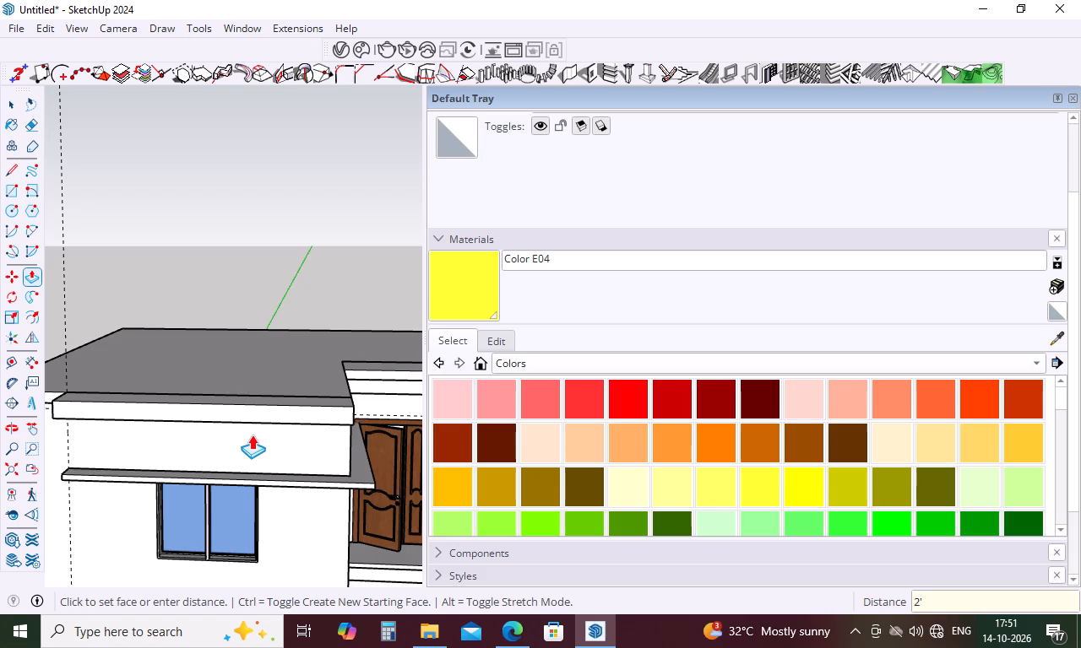
pyautogui.press('space')
# Examine the upper canopy and its underside lights in the reference image and compare them with the model's front facade.
pyautogui.scroll(-4, 90, 408)
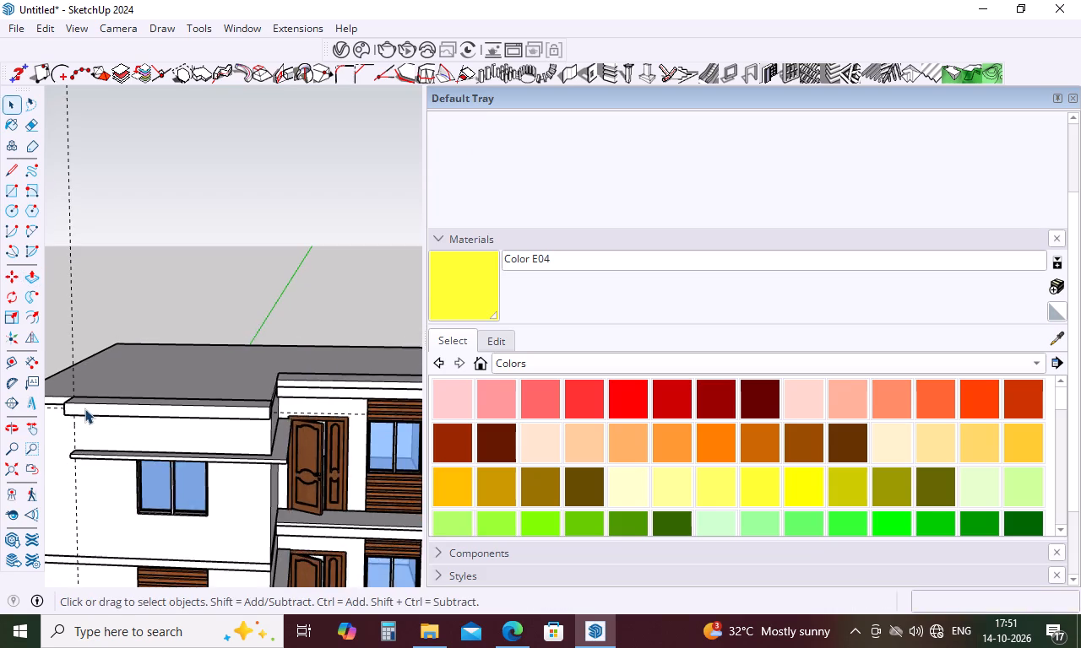
pyautogui.scroll(-9, 84, 408)
pyautogui.scroll(-3, 149, 435)
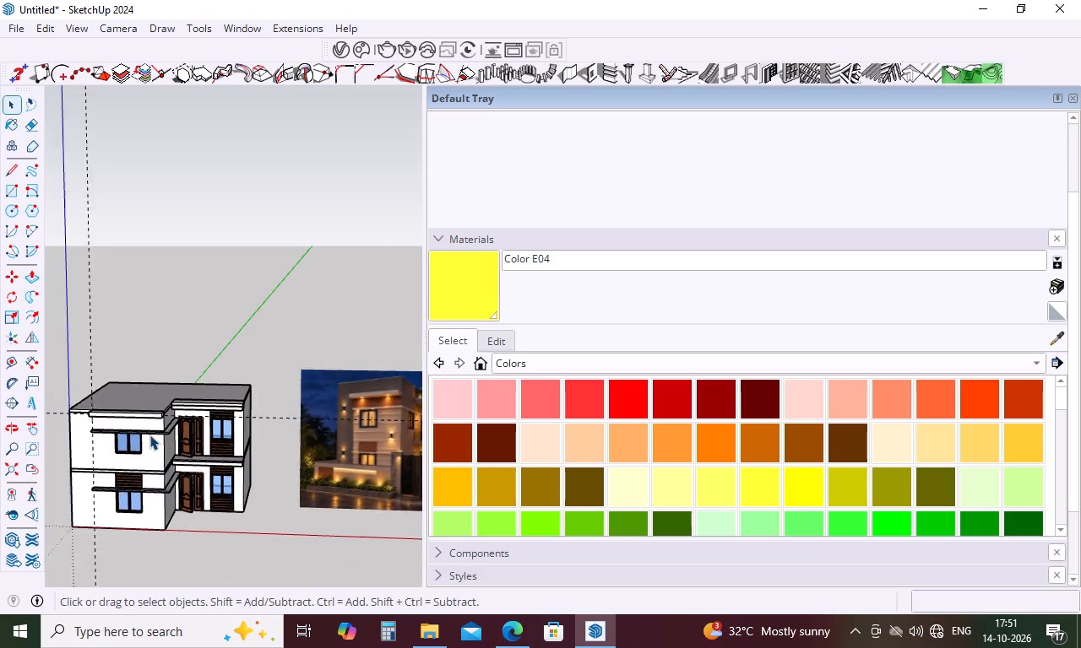
pyautogui.scroll(-7, 149, 435)
pyautogui.scroll(7, 255, 431)
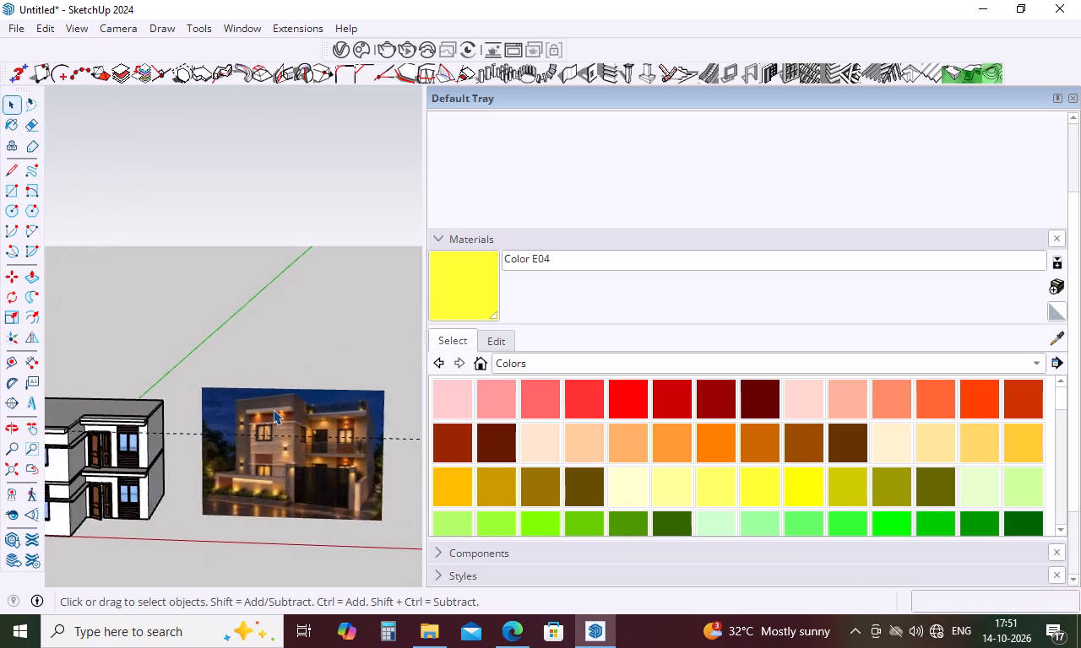
pyautogui.scroll(9, 273, 409)
pyautogui.scroll(-10, 328, 419)
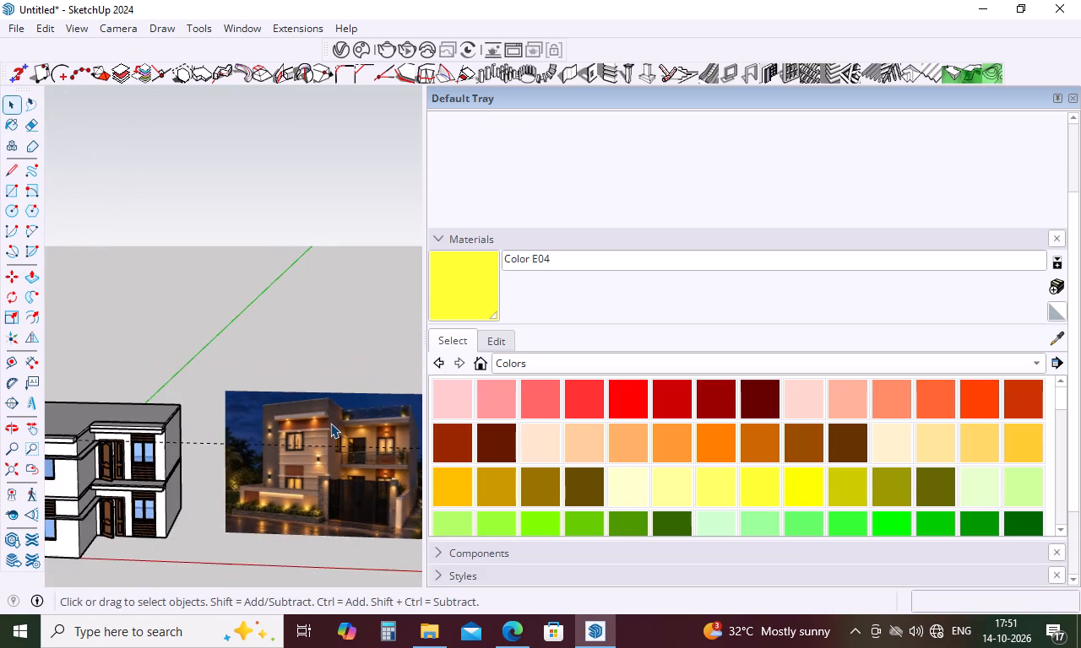
pyautogui.scroll(-10, 331, 424)
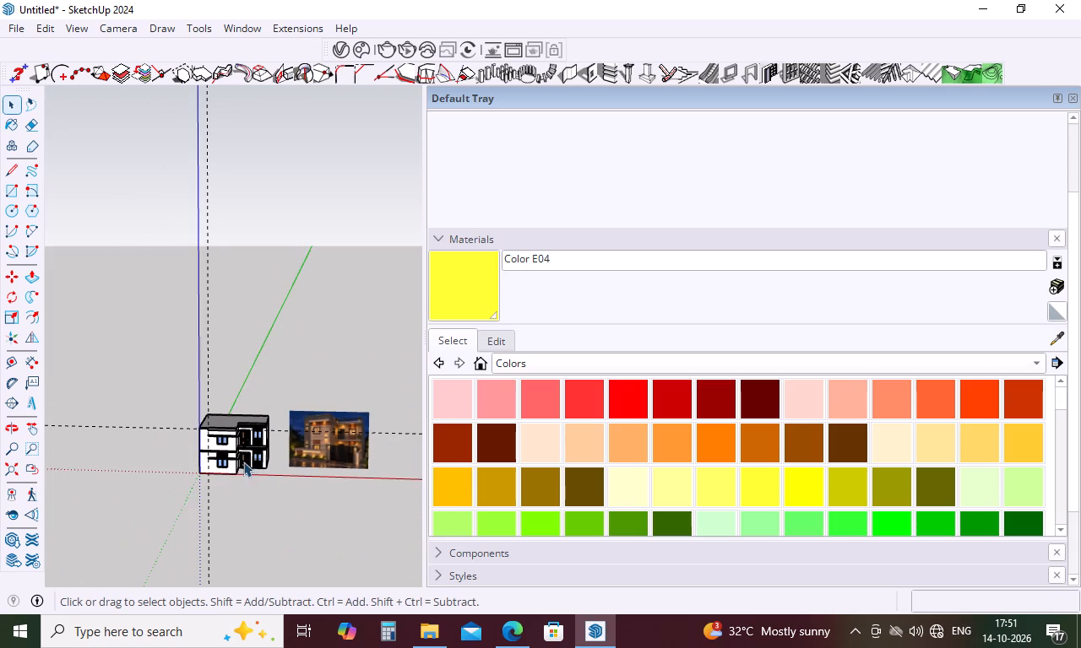
pyautogui.scroll(10, 312, 440)
pyautogui.scroll(-5, 334, 436)
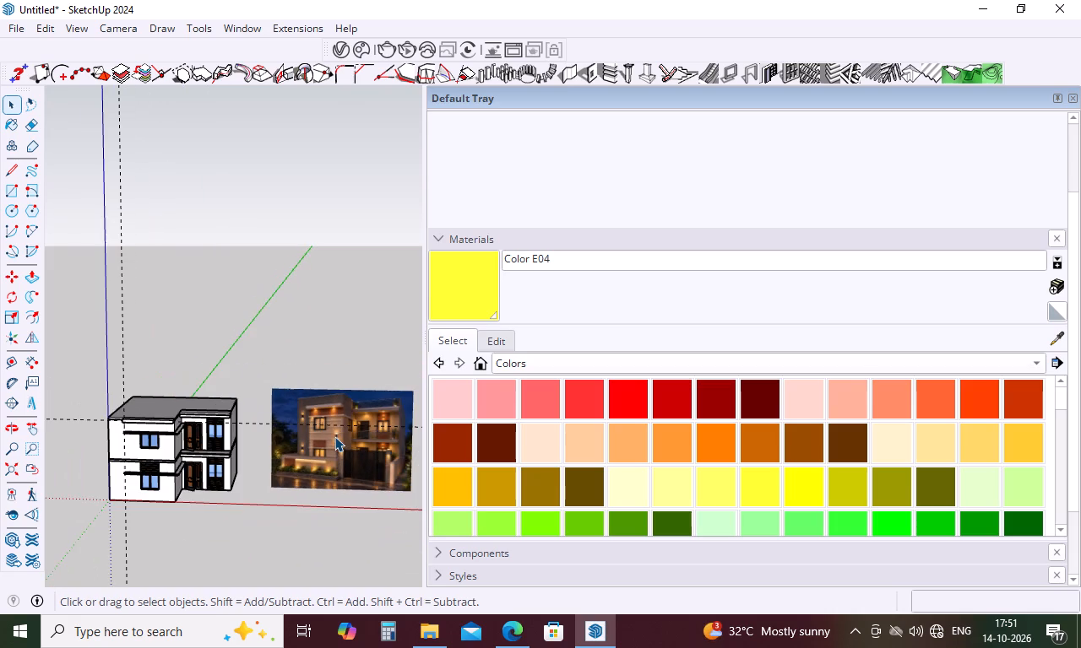
pyautogui.scroll(-5, 334, 436)
# Draw a circle of 6" radius on the underside of the top canopy, near its end by the vertical guide.
pyautogui.moveTo(209, 436); pyautogui.dragTo(232, 315, button='middle')
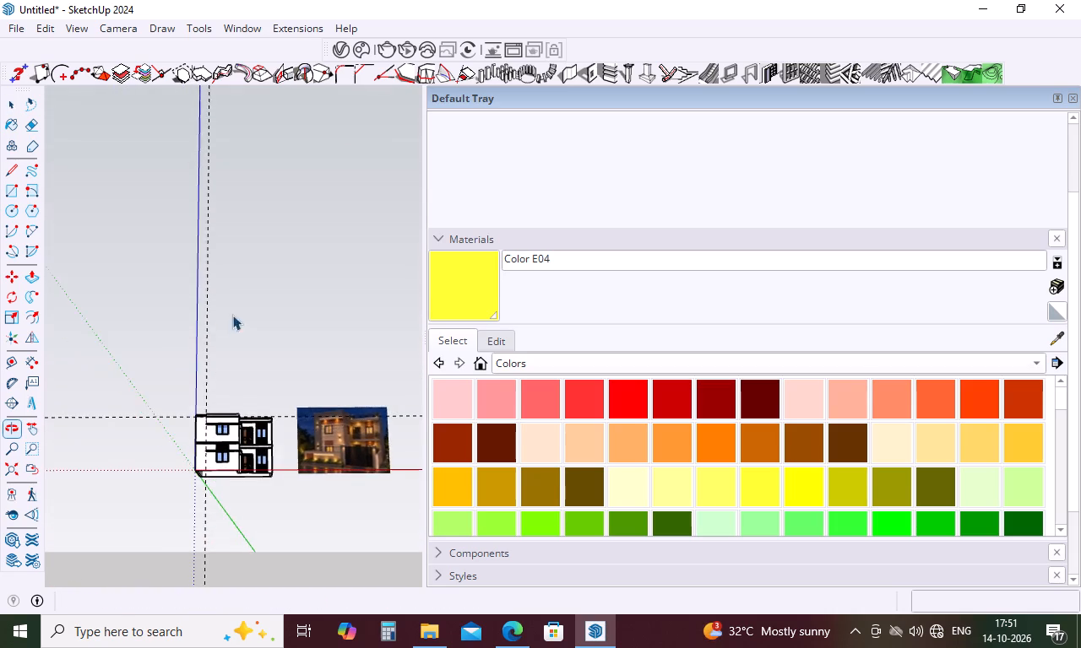
pyautogui.scroll(20, 232, 423)
pyautogui.scroll(1, 232, 423)
pyautogui.moveTo(206, 398); pyautogui.dragTo(207, 392, button='middle')
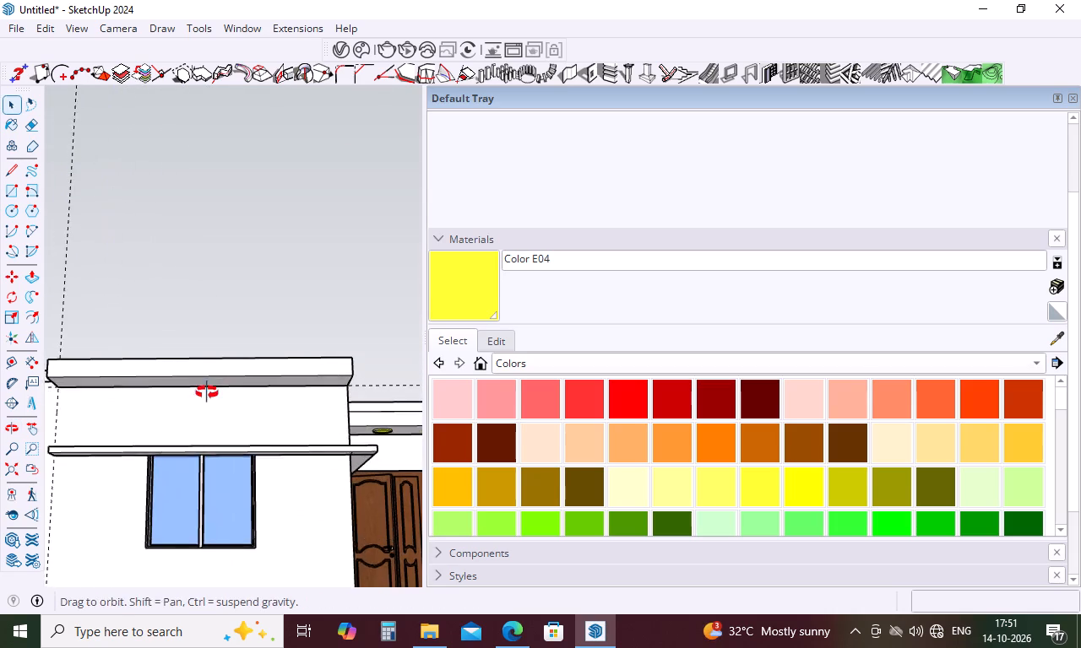
pyautogui.moveTo(207, 392); pyautogui.dragTo(232, 343, button='middle')
pyautogui.scroll(-5, 265, 332)
pyautogui.scroll(10, 204, 364)
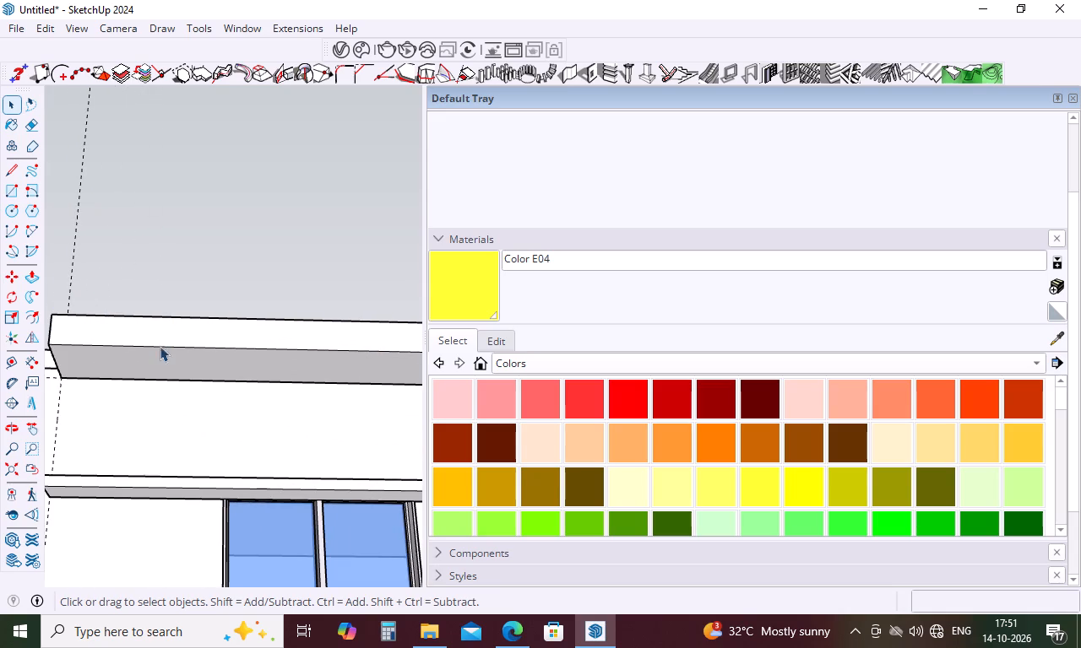
pyautogui.press('c')
pyautogui.scroll(4, 155, 362)
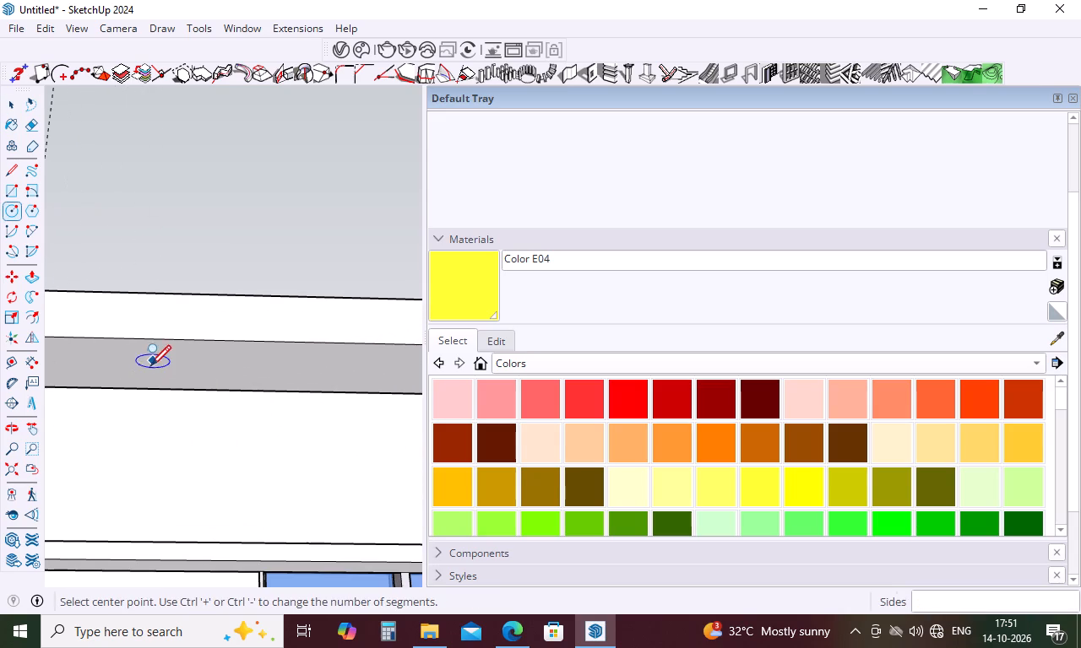
pyautogui.click(148, 369)
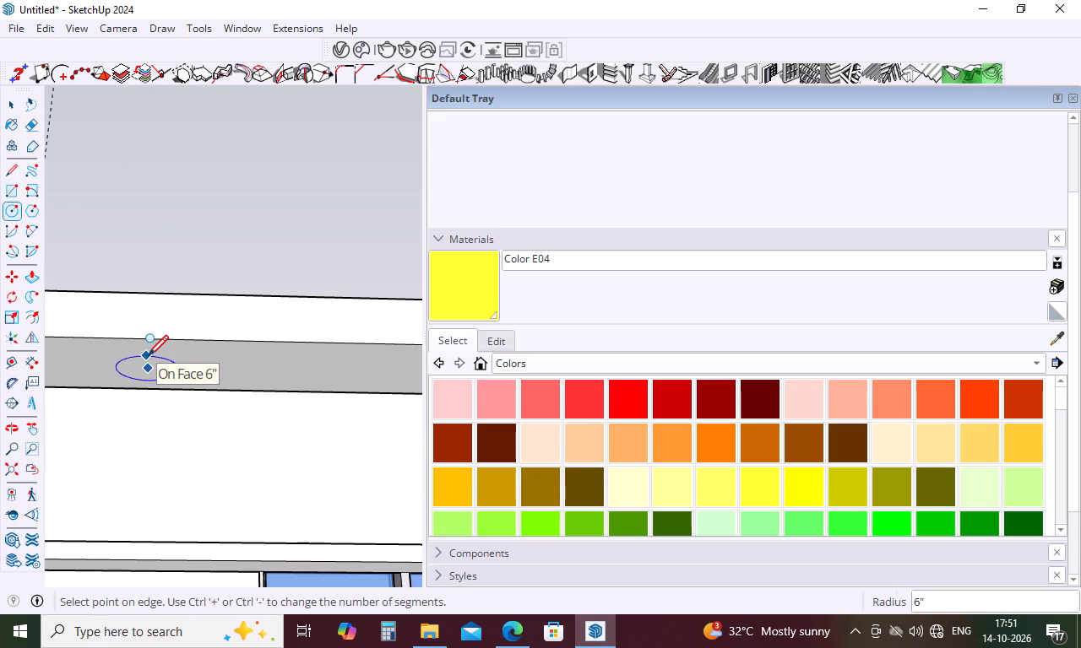
pyautogui.click(148, 354)
pyautogui.scroll(-5, 148, 354)
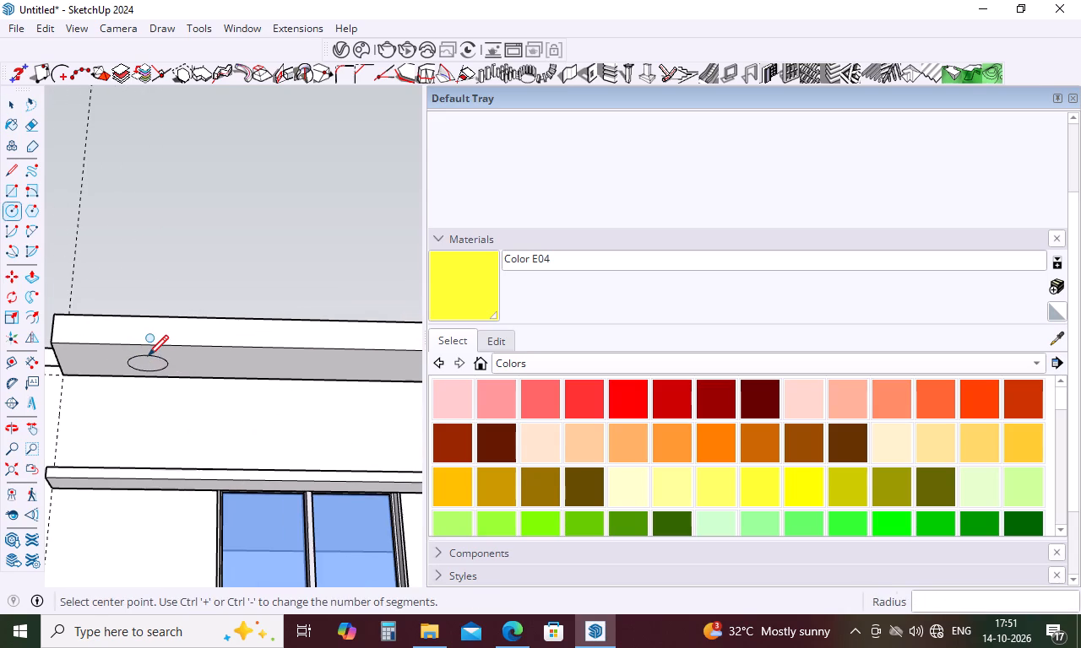
pyautogui.press('space')
# Flip-copy the circle along the canopy's underside towards the entrance end, with the mirror plane offset by 3' 9 1/2".
pyautogui.doubleClick(155, 364)
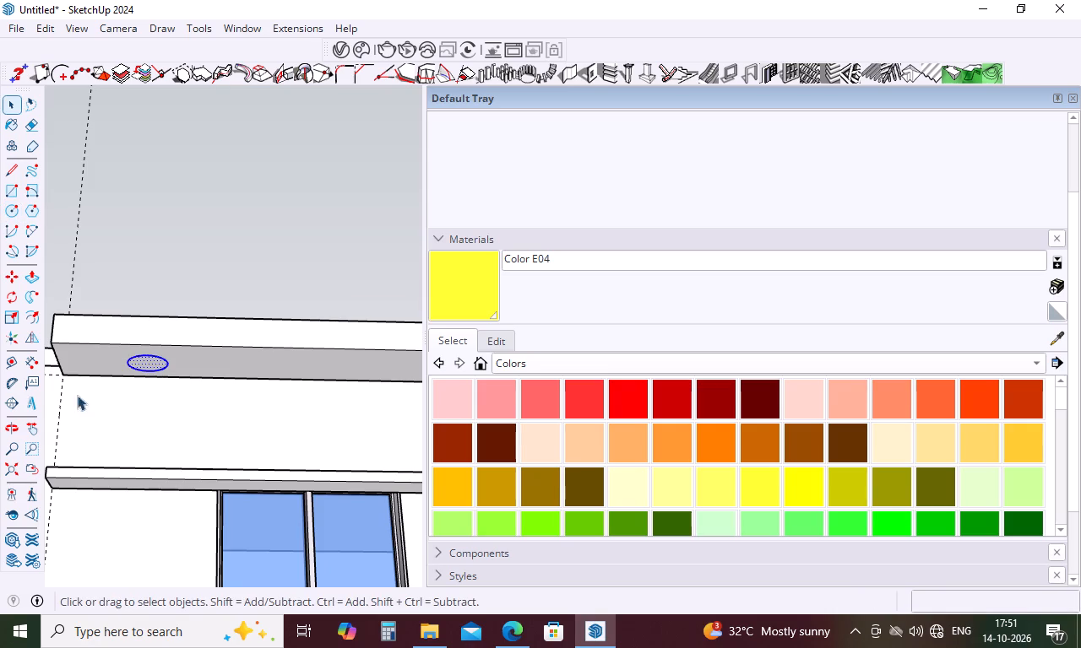
pyautogui.click(35, 340)
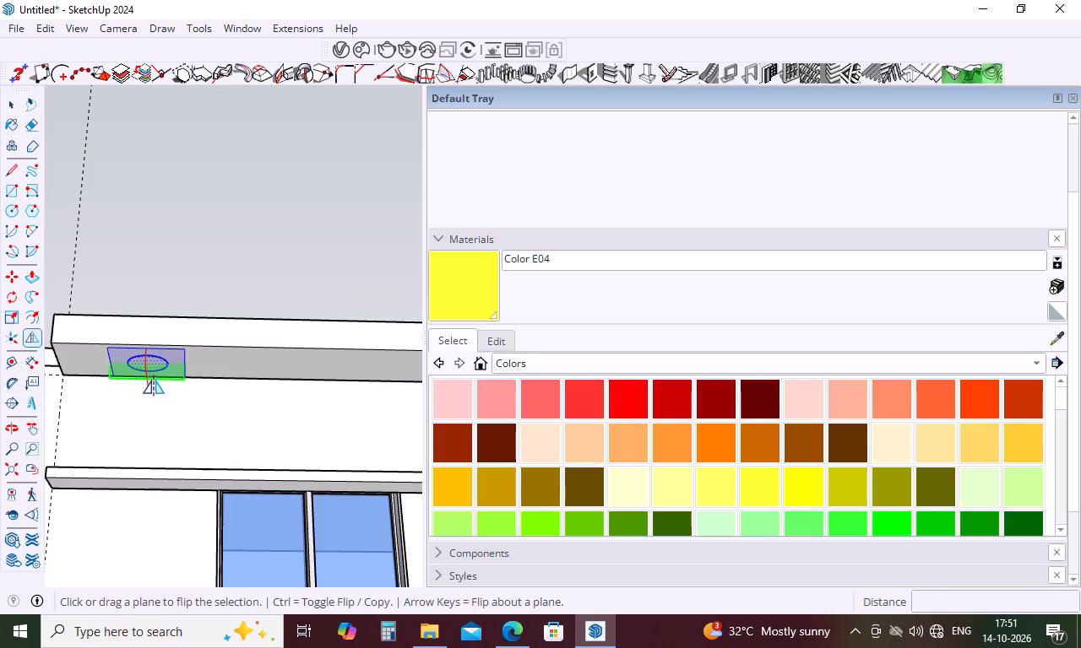
pyautogui.click(148, 386)
pyautogui.moveTo(144, 370); pyautogui.dragTo(297, 373)
pyautogui.scroll(-2, 259, 377)
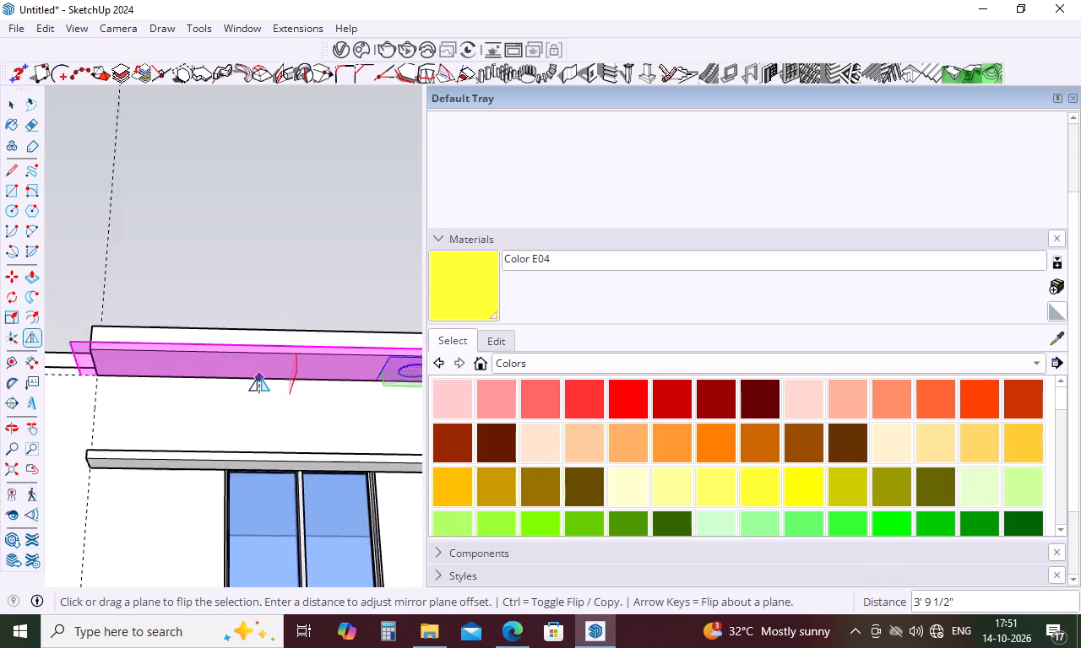
pyautogui.scroll(-7, 259, 377)
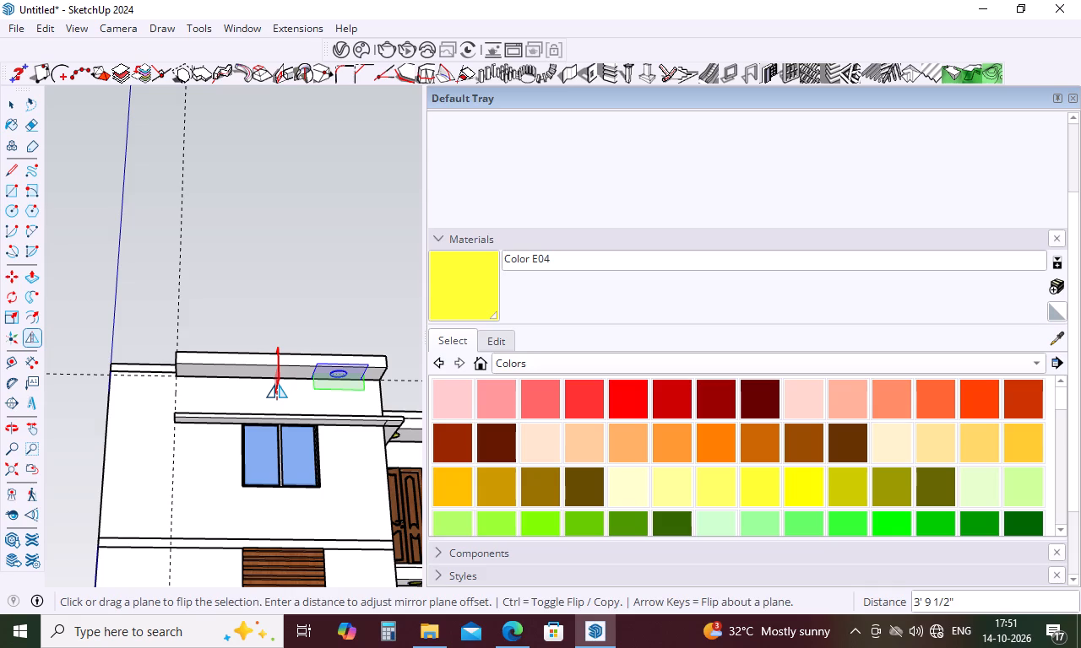
pyautogui.press('space')
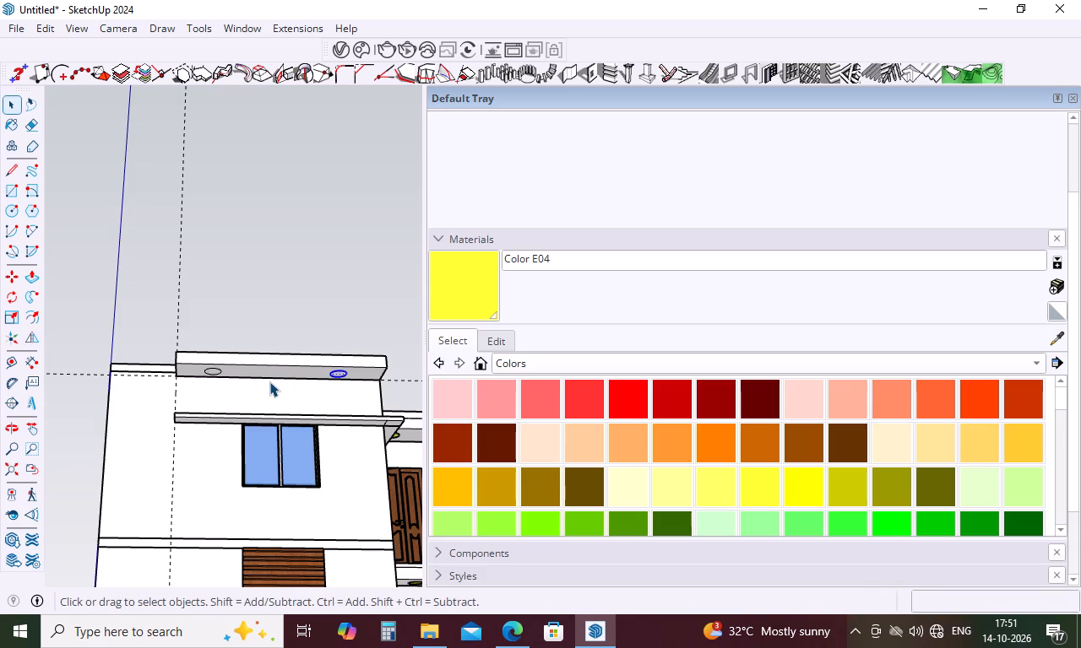
# Push/Pull both circles on the canopy's underside downward by 1" to form light discs.
pyautogui.press('p')
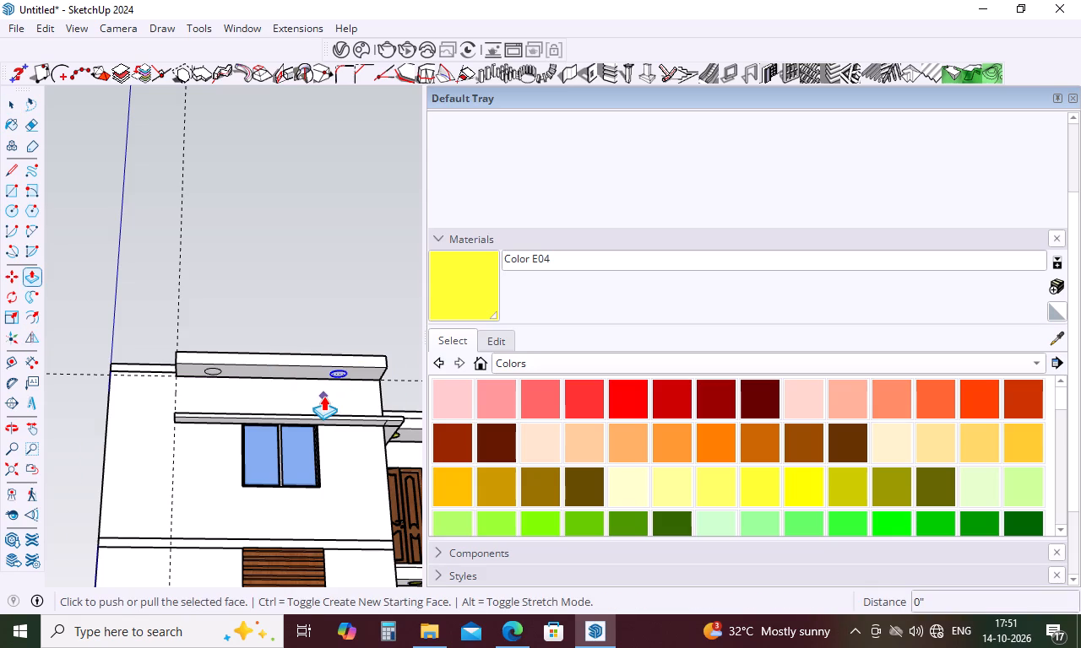
pyautogui.scroll(-3, 250, 429)
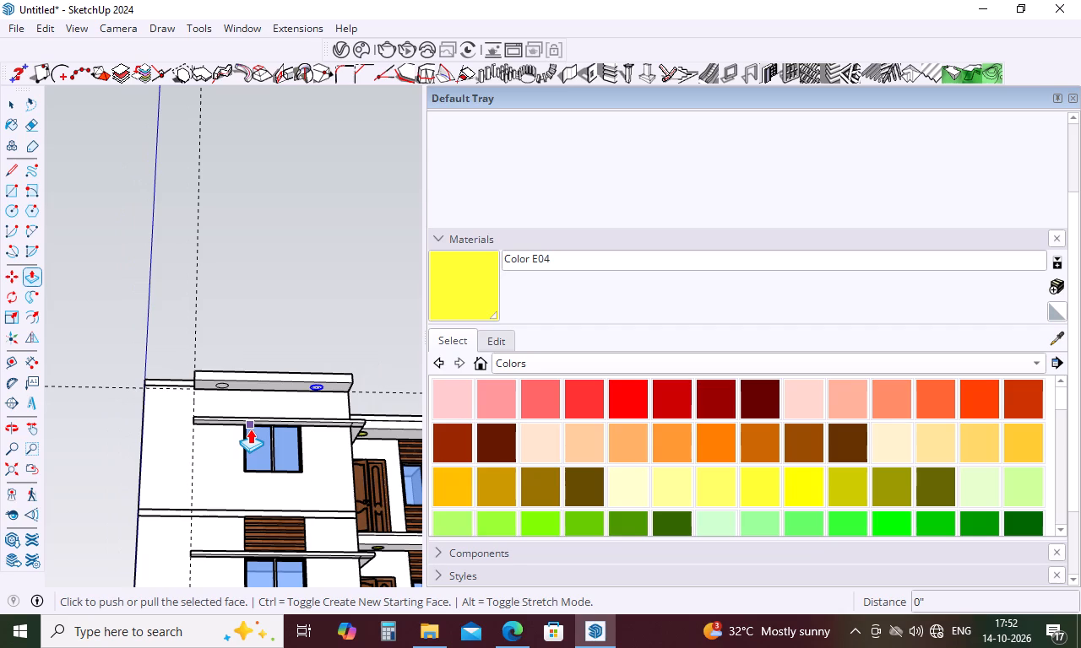
pyautogui.scroll(4, 278, 411)
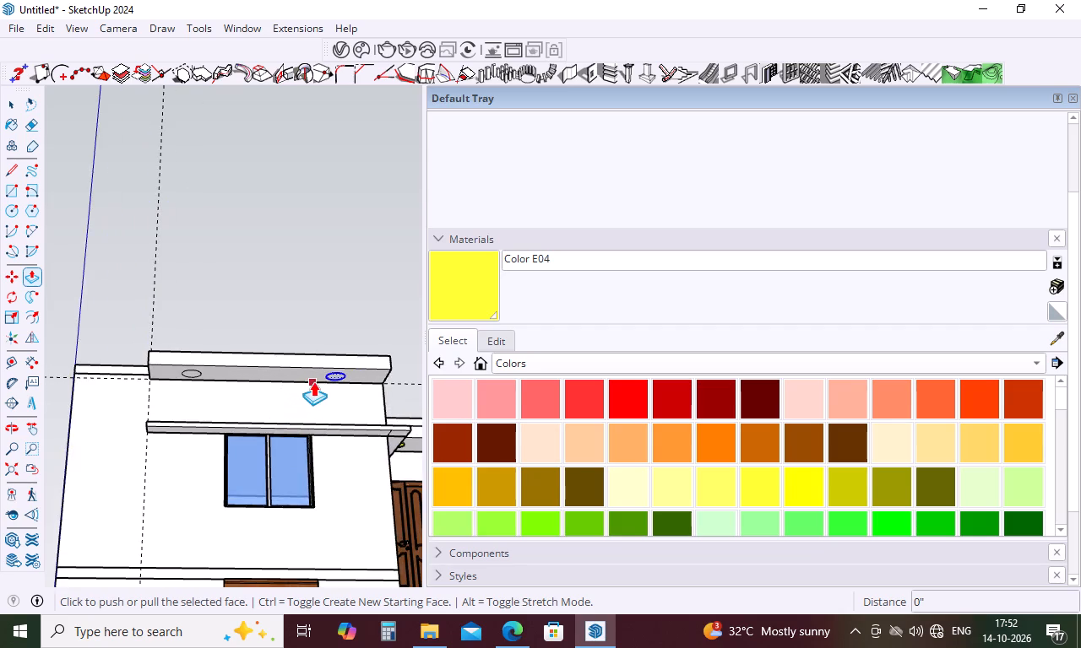
pyautogui.scroll(5, 313, 381)
pyautogui.click(349, 380)
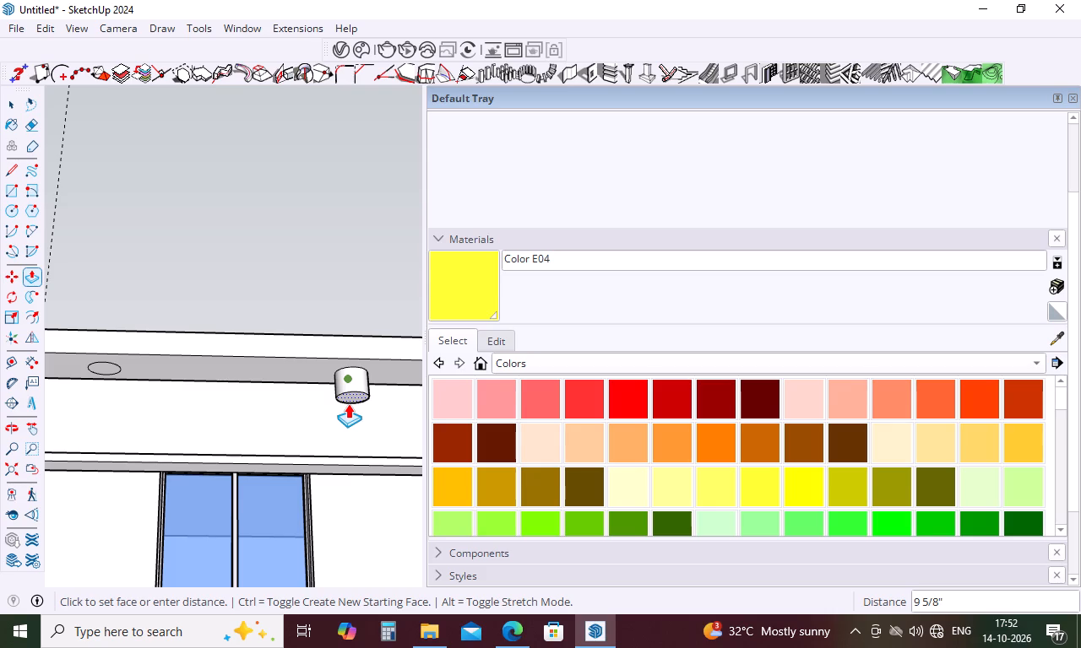
pyautogui.press('1')
pyautogui.press('Return')
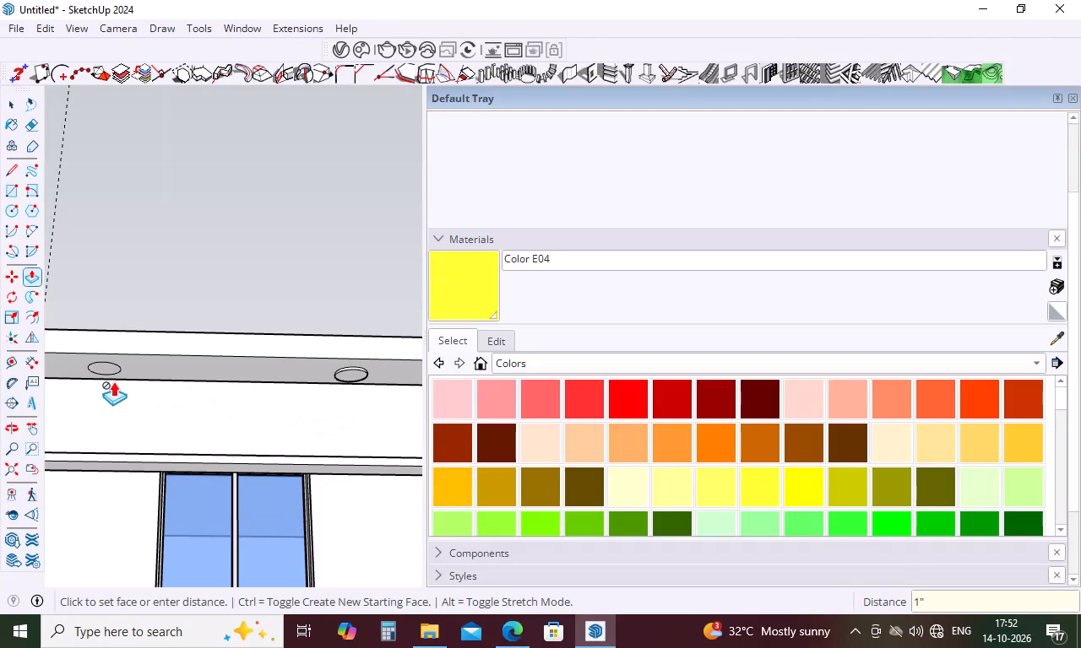
pyautogui.doubleClick(102, 370)
pyautogui.press('space')
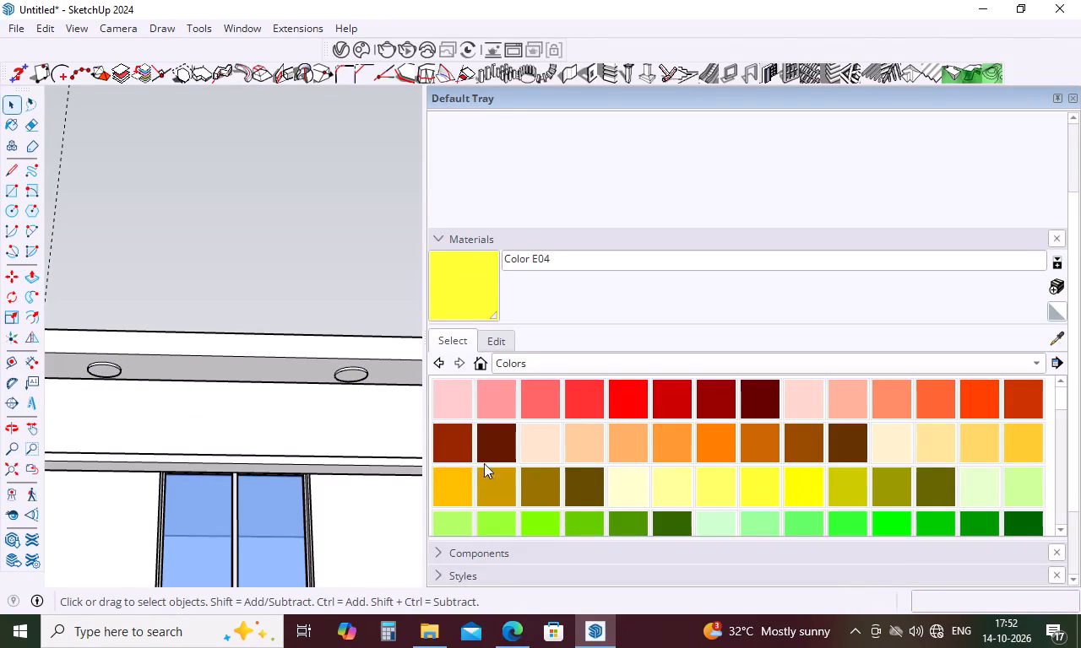
# Paint the bottom faces and rims of both light discs with yellow Color E04.
pyautogui.click(747, 487)
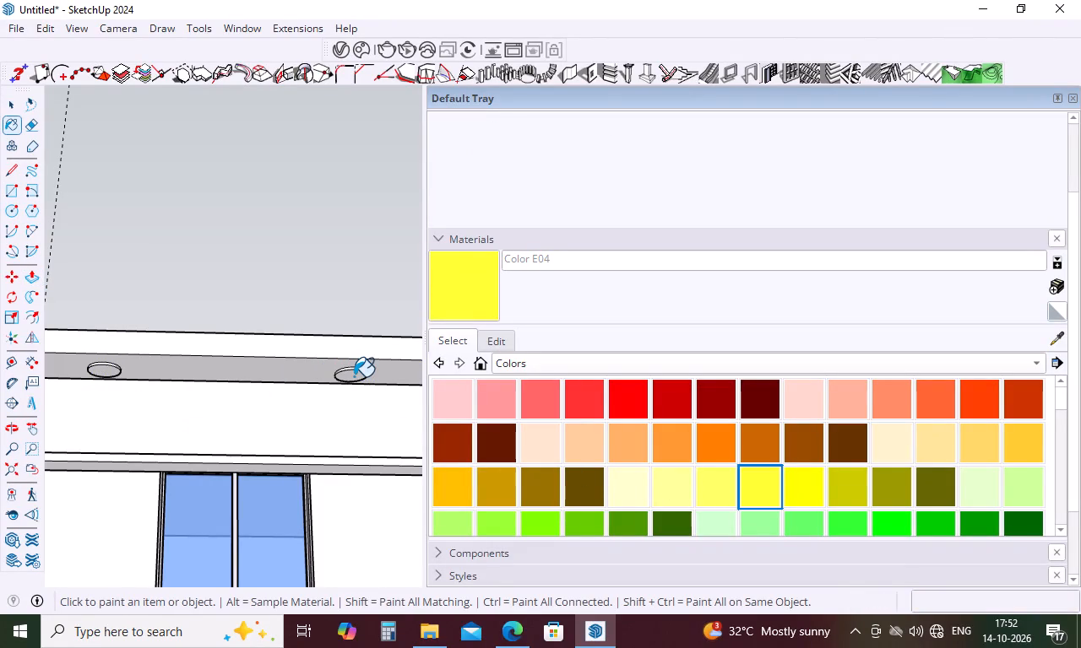
pyautogui.click(354, 376)
pyautogui.scroll(15, 354, 376)
pyautogui.click(362, 363)
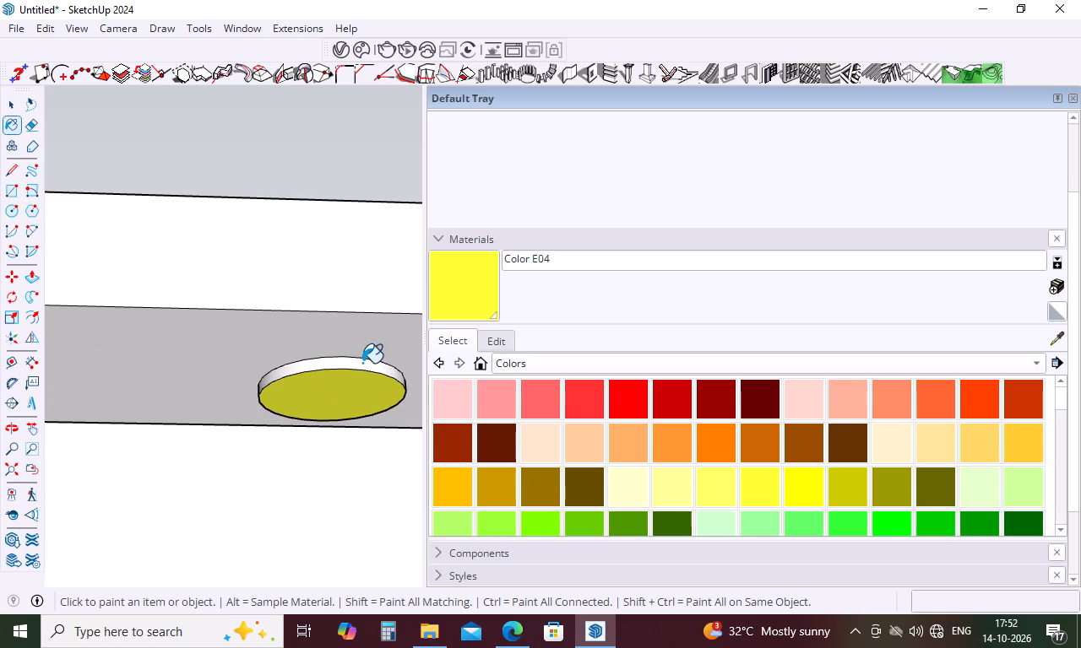
pyautogui.scroll(-16, 385, 370)
pyautogui.scroll(-5, 385, 370)
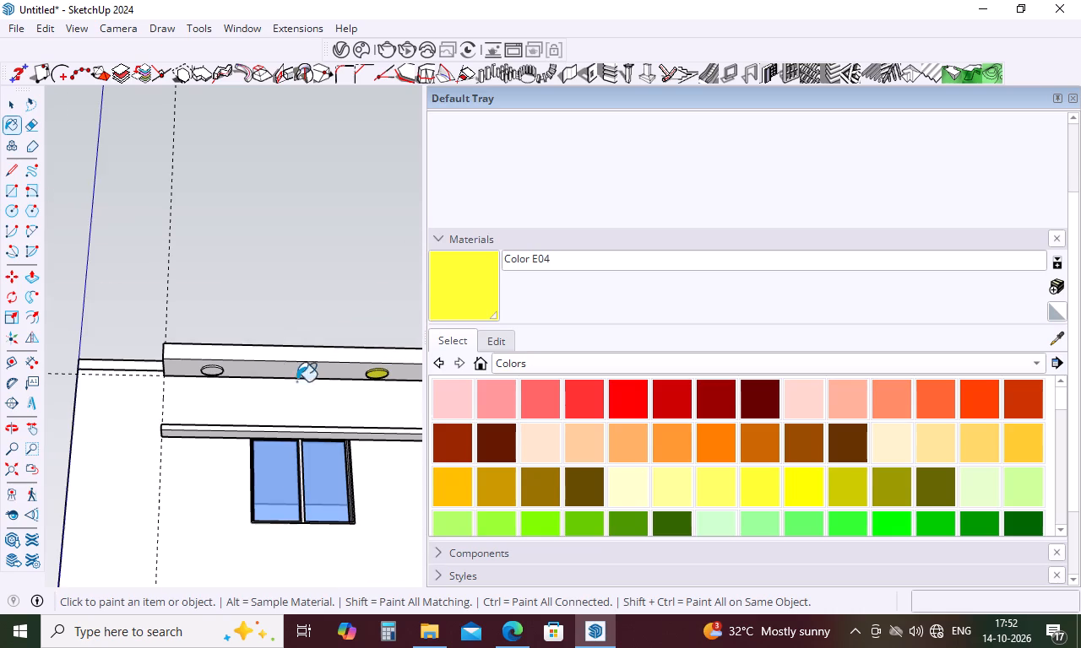
pyautogui.scroll(20, 214, 375)
pyautogui.click(225, 354)
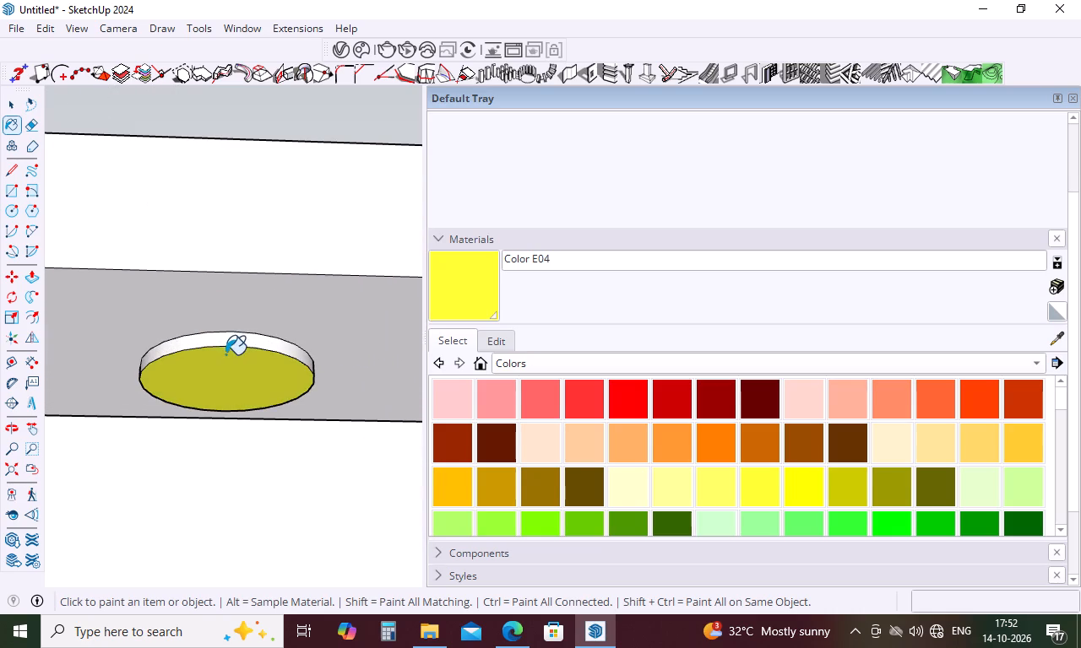
pyautogui.click(240, 343)
pyautogui.press('space')
# Select the entire top canopy together with its light discs and make it a group.
pyautogui.tripleClick(233, 318)
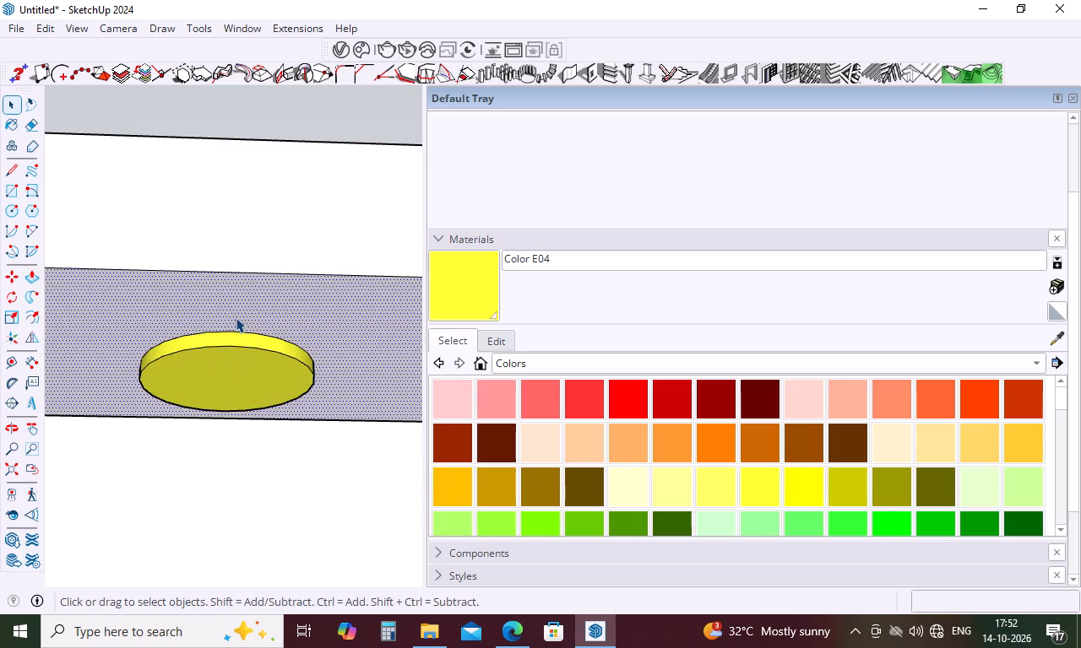
pyautogui.tripleClick(236, 317)
pyautogui.rightClick(236, 317)
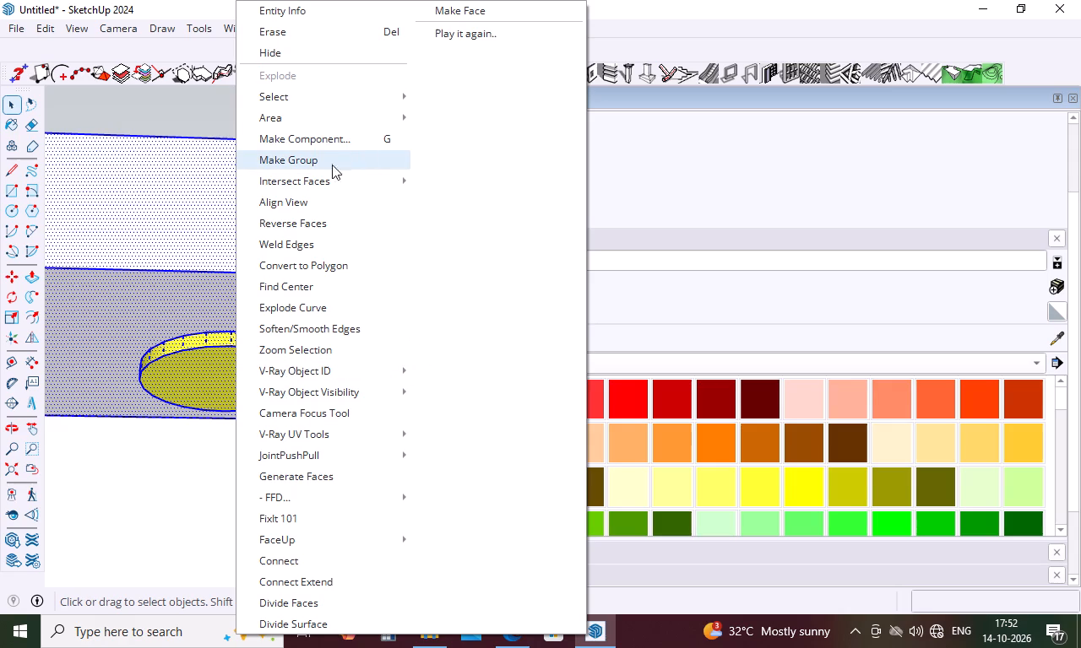
pyautogui.click(285, 158)
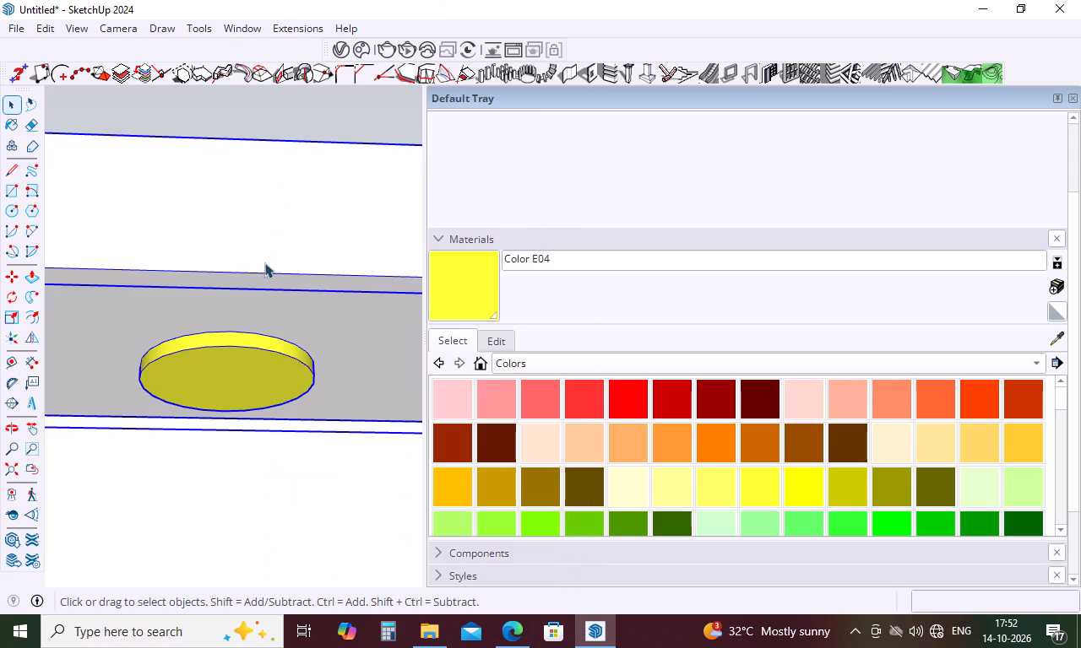
pyautogui.click(312, 114)
# Open the top canopy group on the upper front facade, select its connected geometry and group it.
pyautogui.scroll(-14, 298, 235)
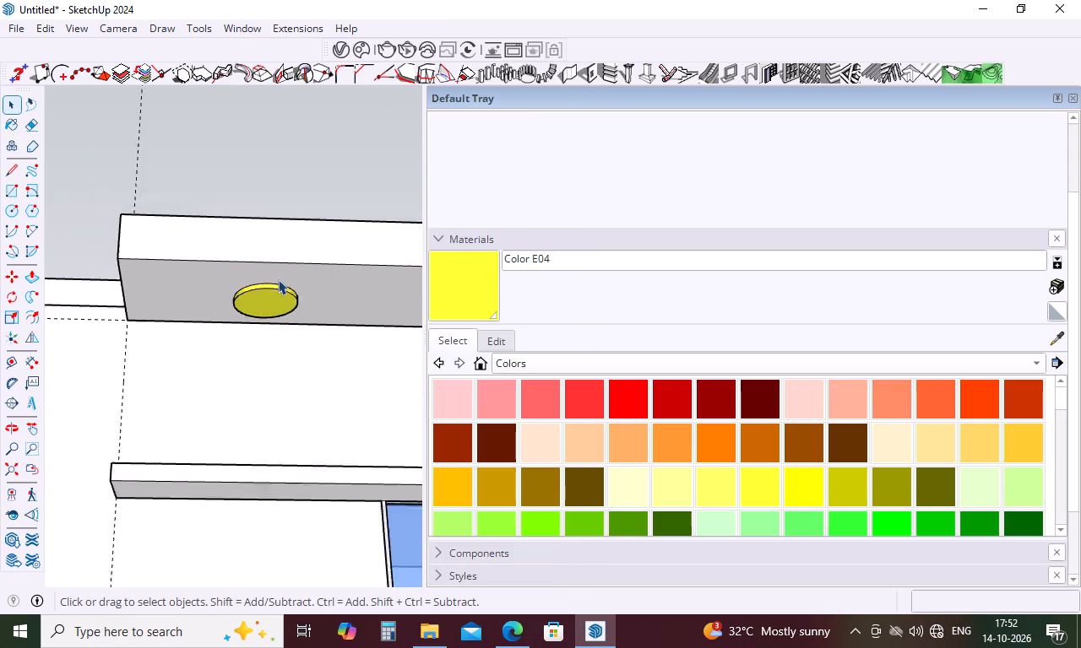
pyautogui.scroll(-20, 278, 279)
pyautogui.scroll(-4, 253, 310)
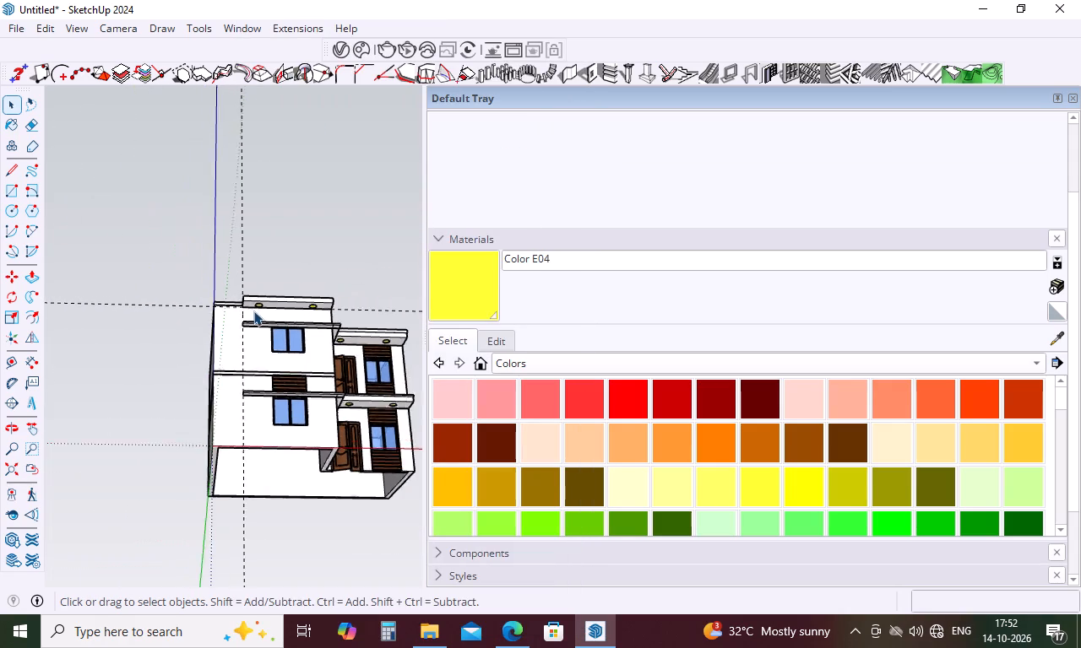
pyautogui.scroll(-1, 253, 310)
pyautogui.moveTo(285, 302); pyautogui.dragTo(215, 490, button='middle')
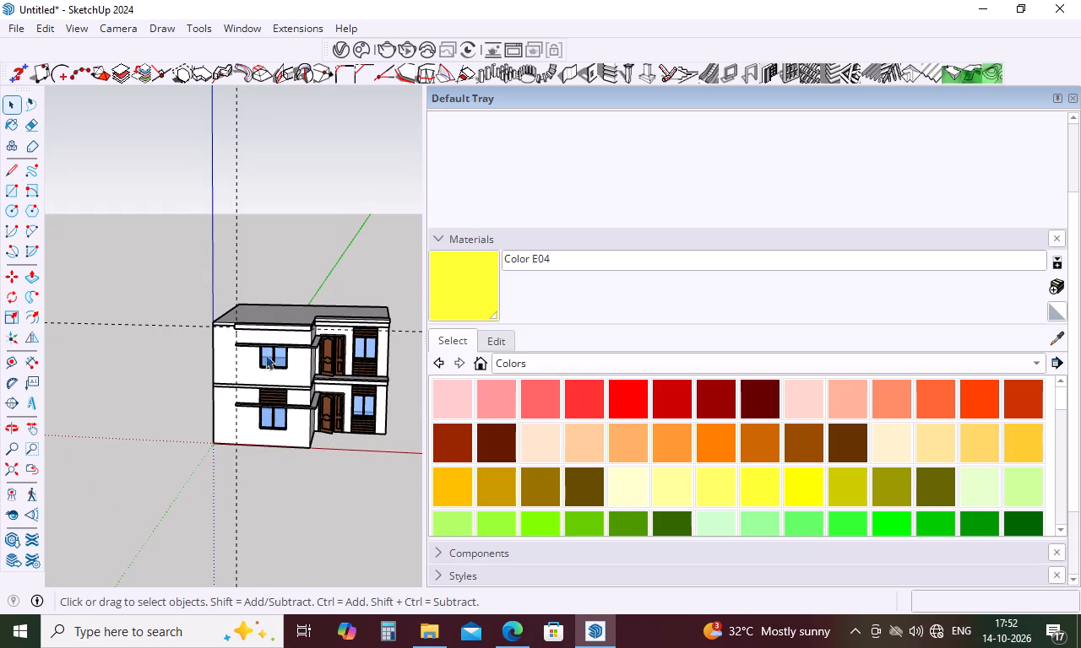
pyautogui.scroll(5, 289, 328)
pyautogui.moveTo(290, 327); pyautogui.dragTo(302, 428, button='middle')
pyautogui.scroll(5, 244, 349)
pyautogui.tripleClick(247, 359)
pyautogui.doubleClick(247, 359)
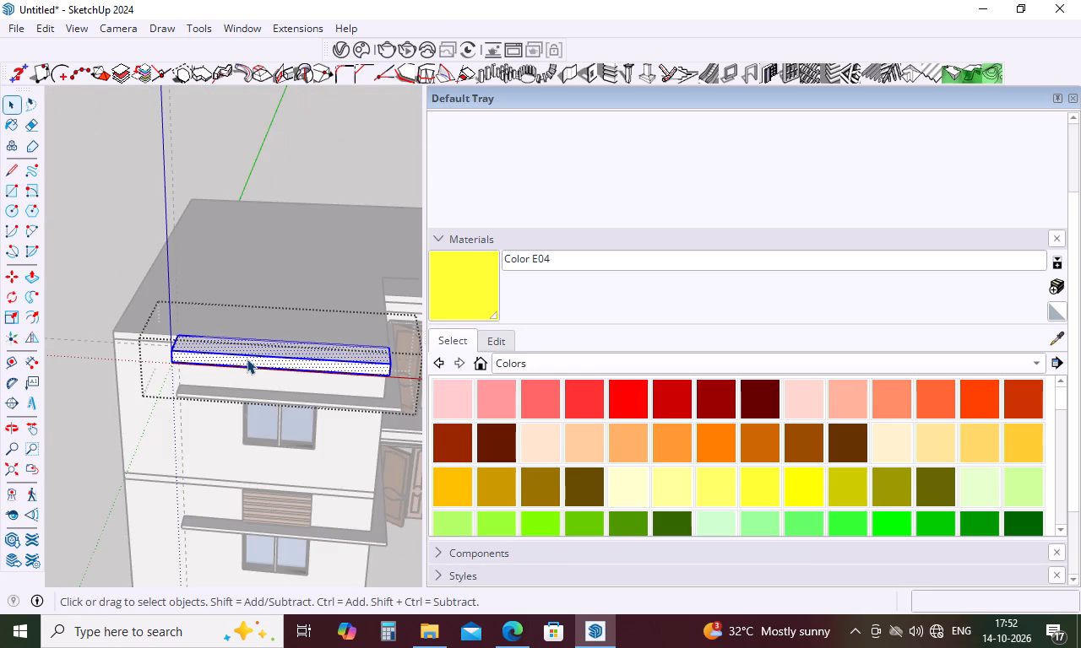
pyautogui.rightClick(247, 359)
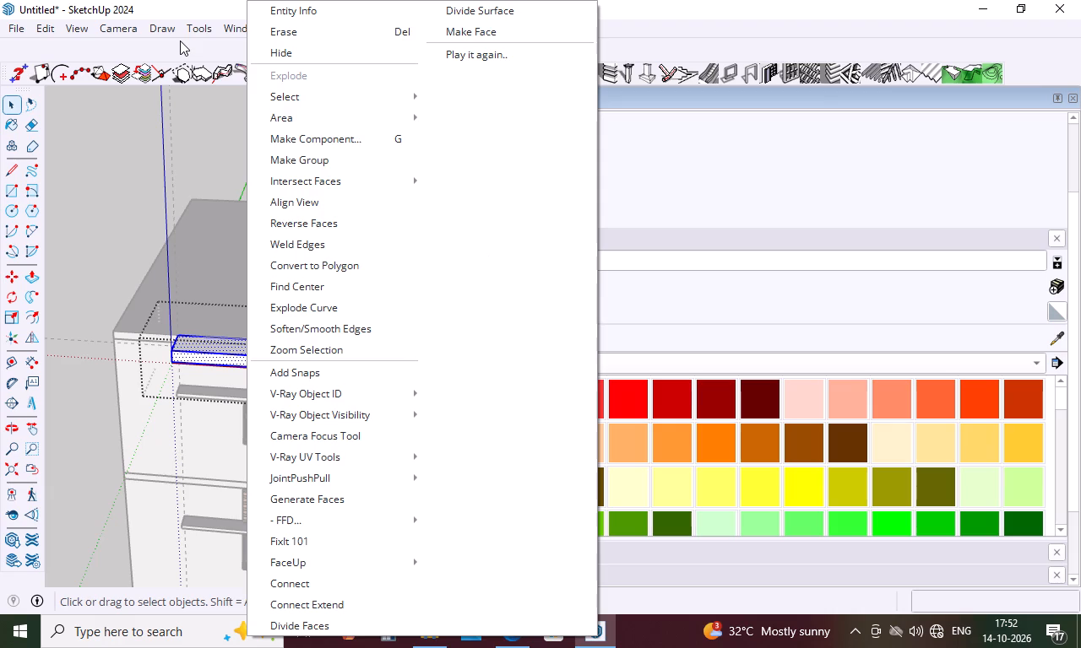
pyautogui.click(283, 170)
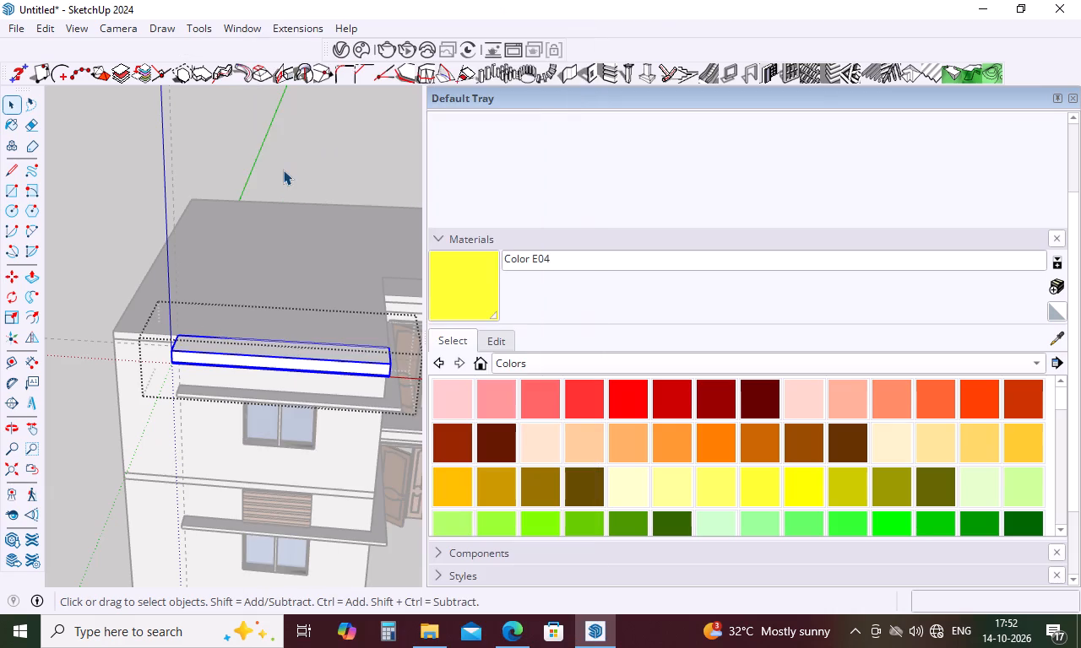
pyautogui.click(283, 170)
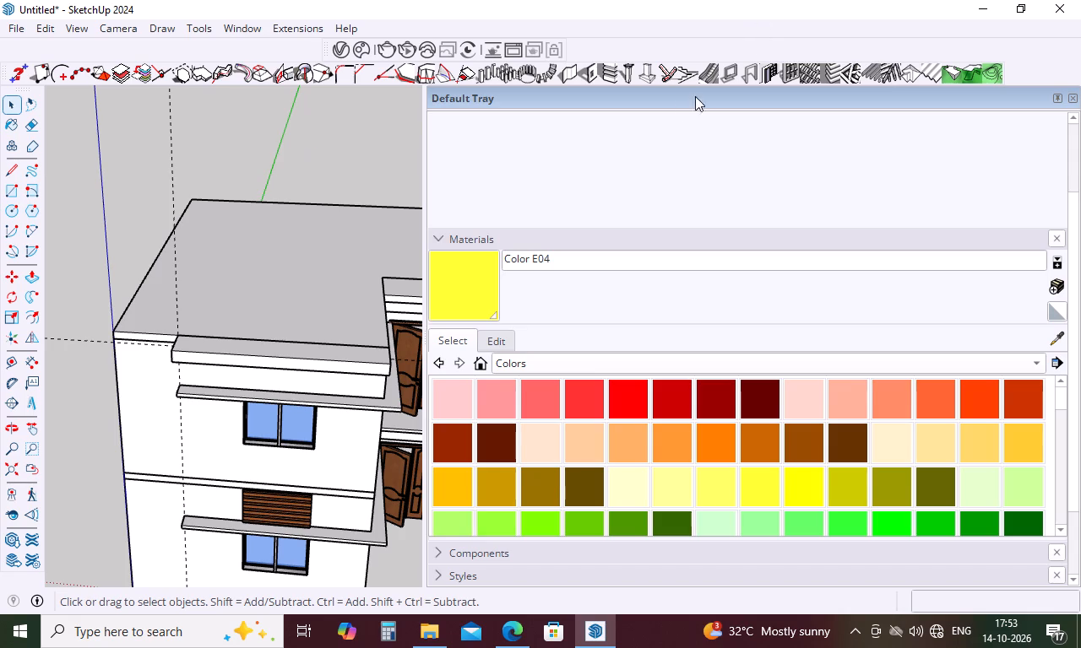
# Close the Default Tray to free the modelling area around the house and reference image.
pyautogui.scroll(-7, 297, 283)
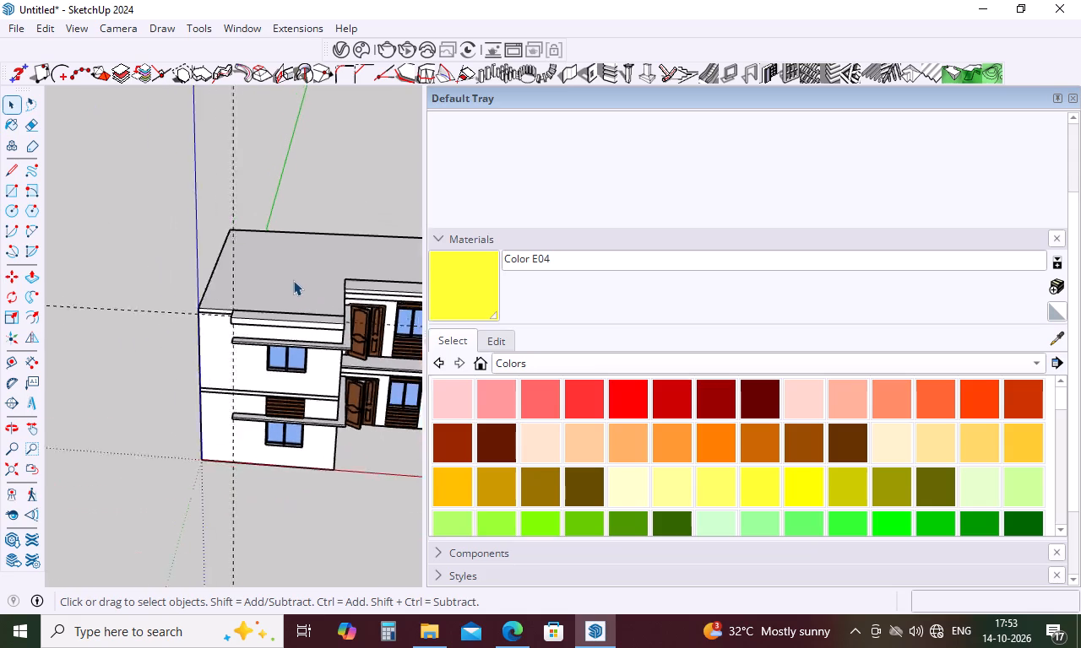
pyautogui.scroll(-6, 293, 280)
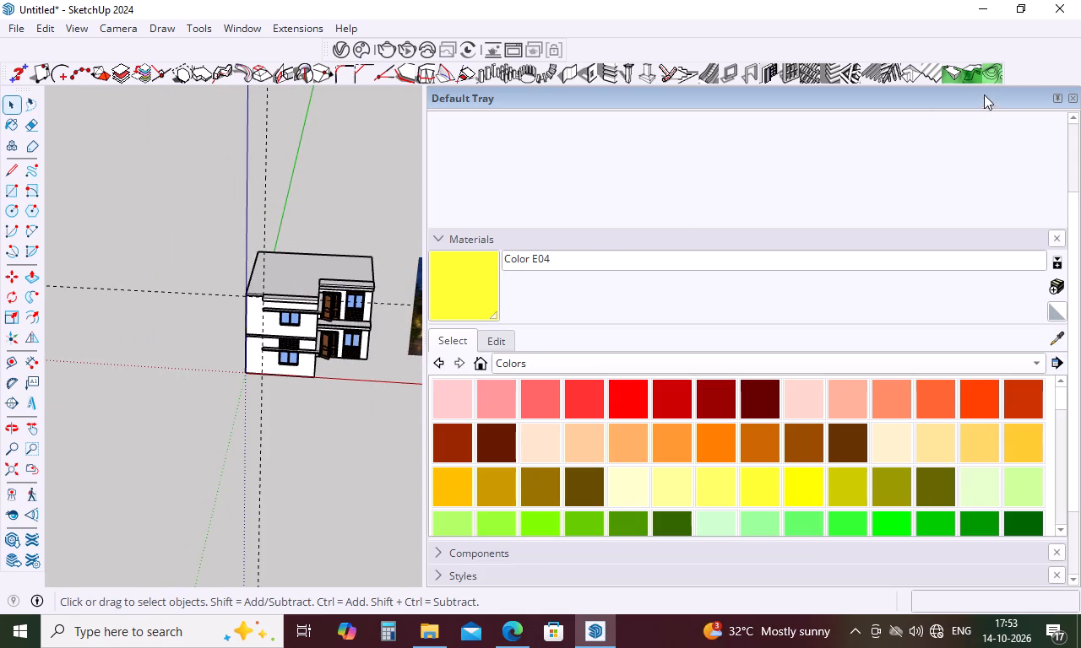
pyautogui.click(1077, 99)
# Examine the reference image's parapet, top canopy, wood cladding and terrace railing, comparing them with the house model.
pyautogui.moveTo(903, 298); pyautogui.dragTo(894, 178, button='middle')
pyautogui.scroll(4, 824, 262)
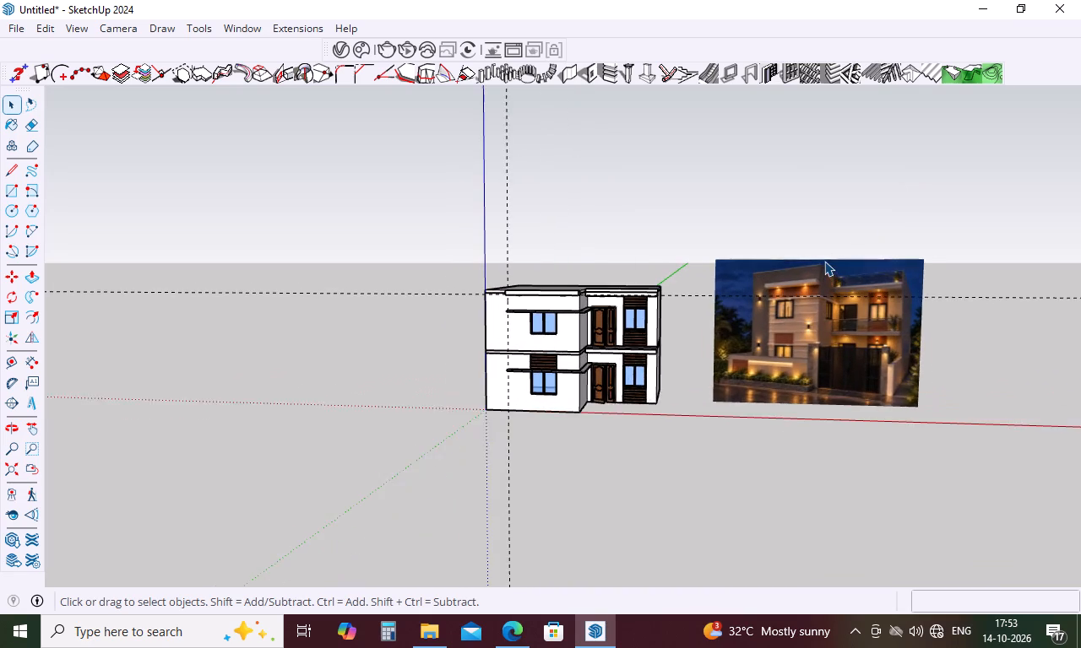
pyautogui.scroll(5, 764, 301)
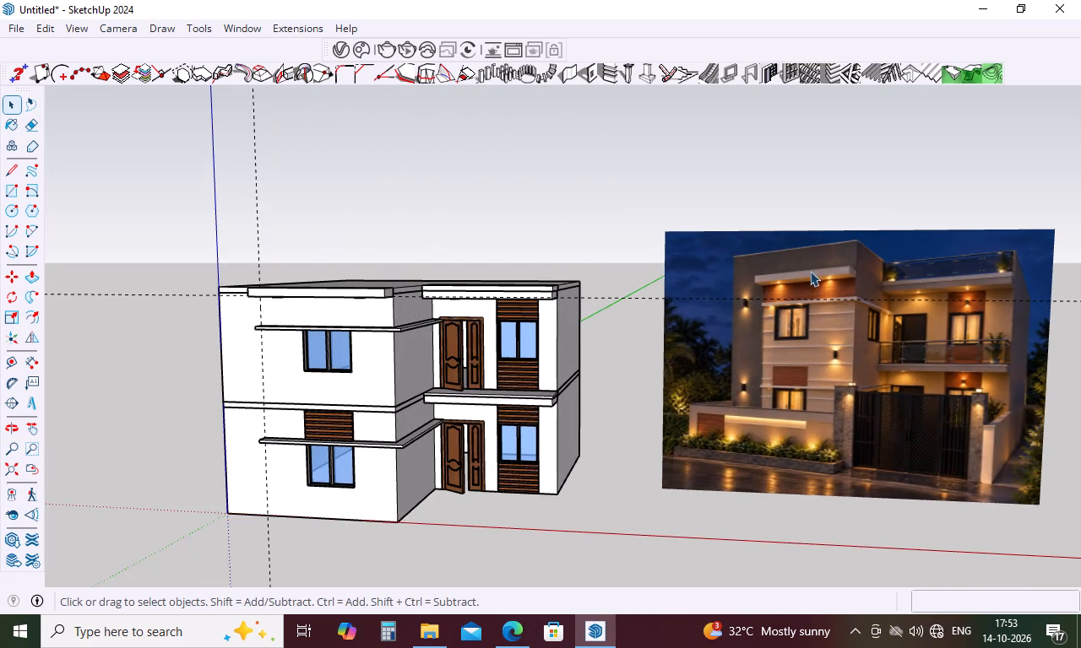
pyautogui.scroll(4, 828, 260)
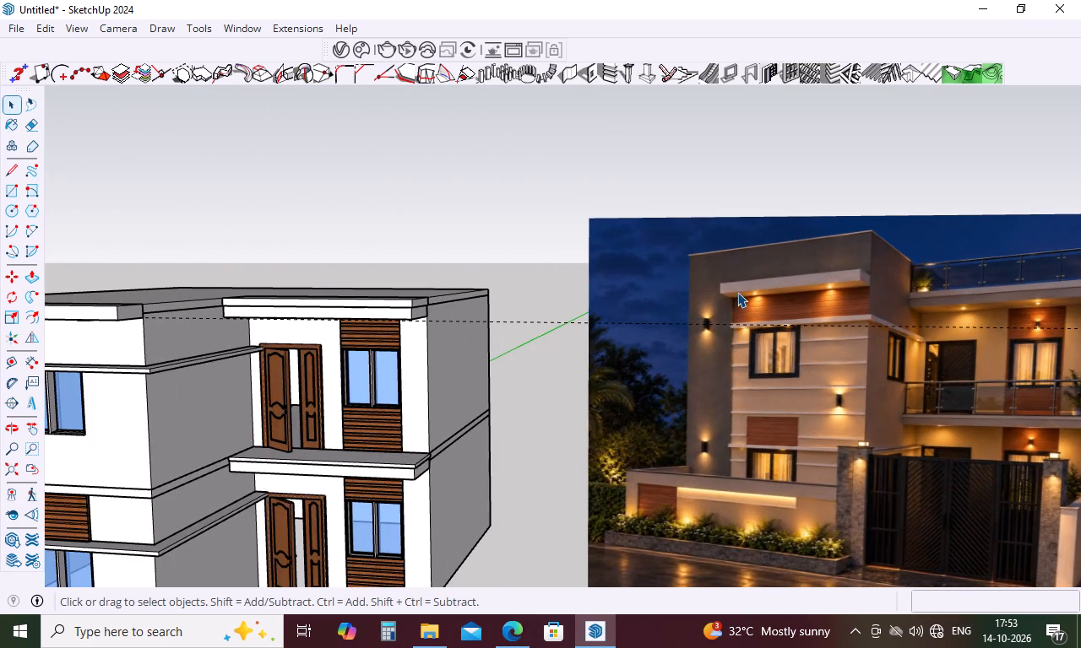
pyautogui.scroll(-8, 735, 295)
pyautogui.scroll(8, 898, 262)
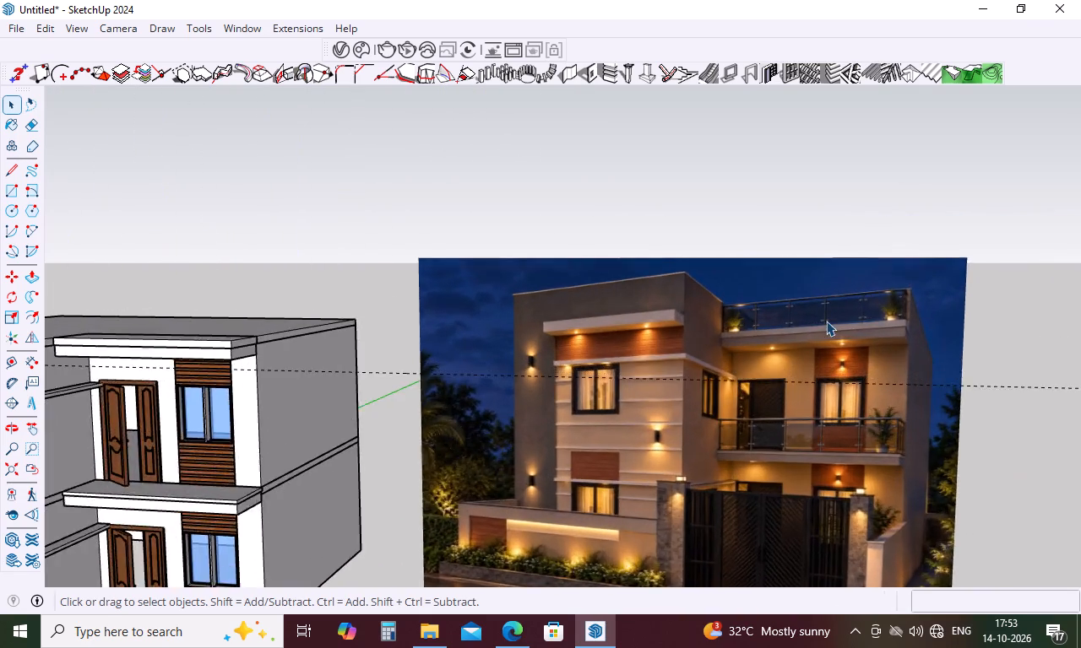
pyautogui.scroll(4, 824, 321)
pyautogui.scroll(5, 571, 278)
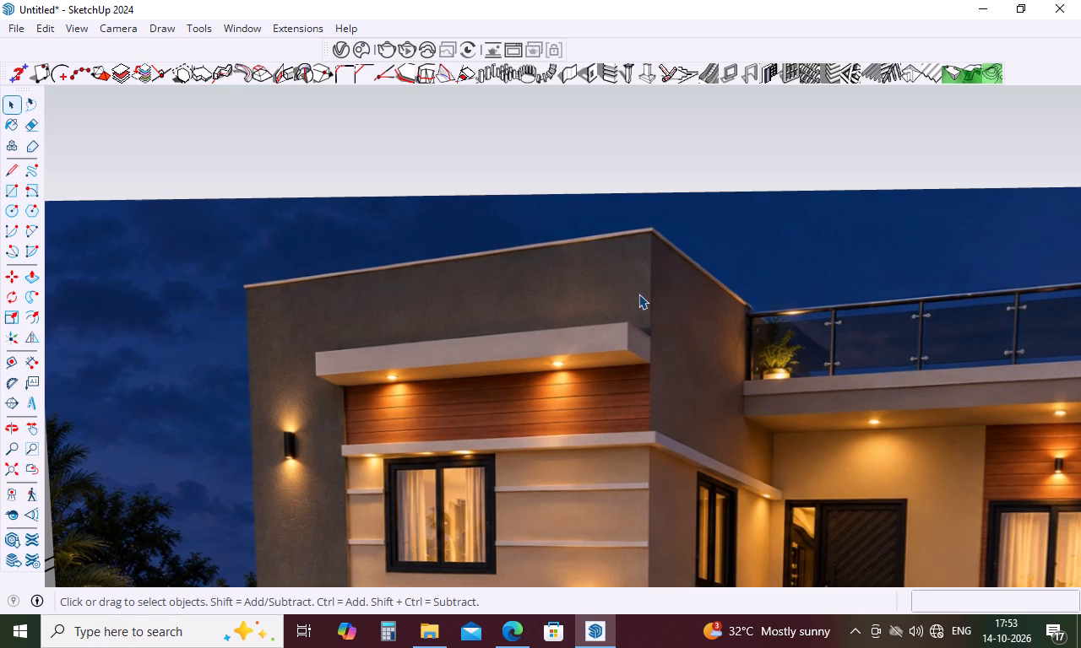
pyautogui.scroll(-10, 646, 294)
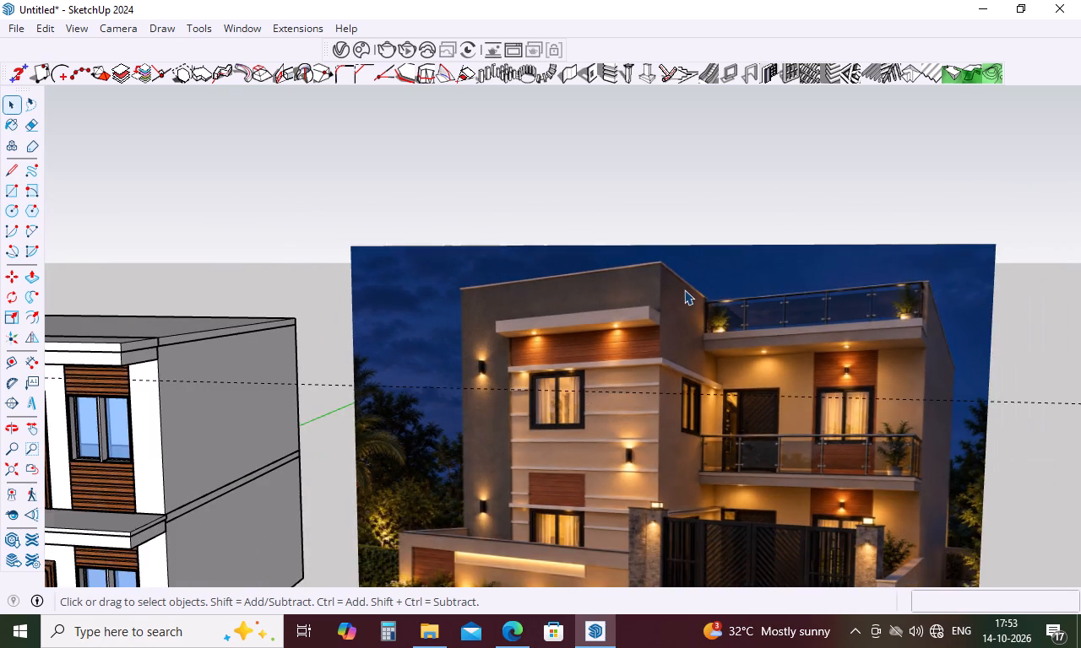
pyautogui.scroll(-2, 684, 289)
pyautogui.scroll(-5, 769, 305)
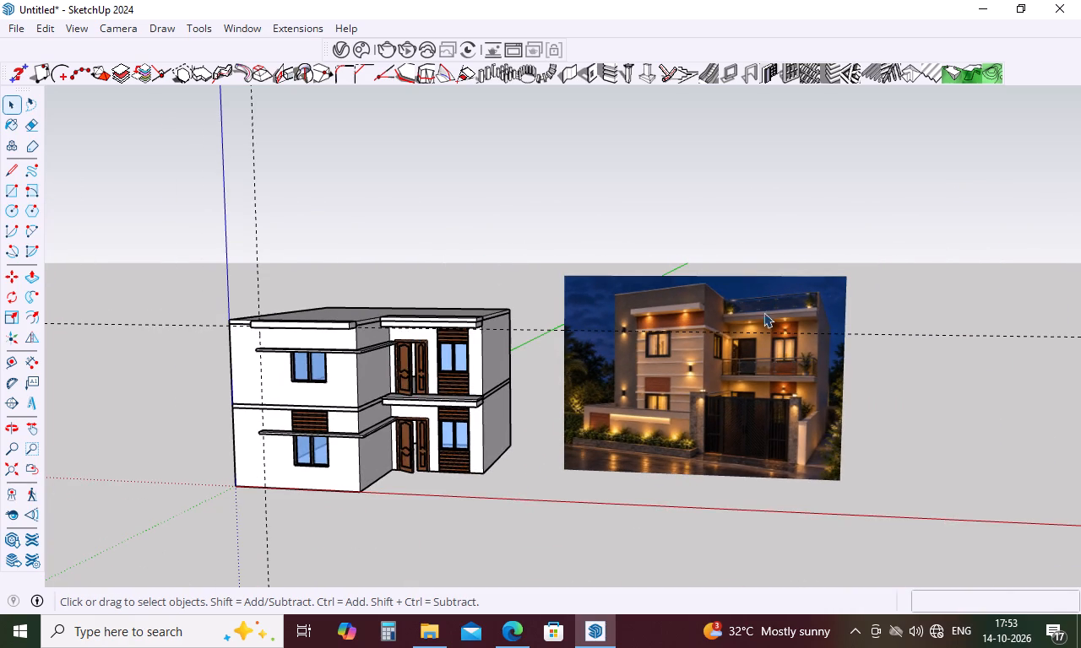
pyautogui.scroll(8, 820, 305)
pyautogui.moveTo(794, 305); pyautogui.dragTo(721, 334, button='middle')
pyautogui.scroll(3, 568, 337)
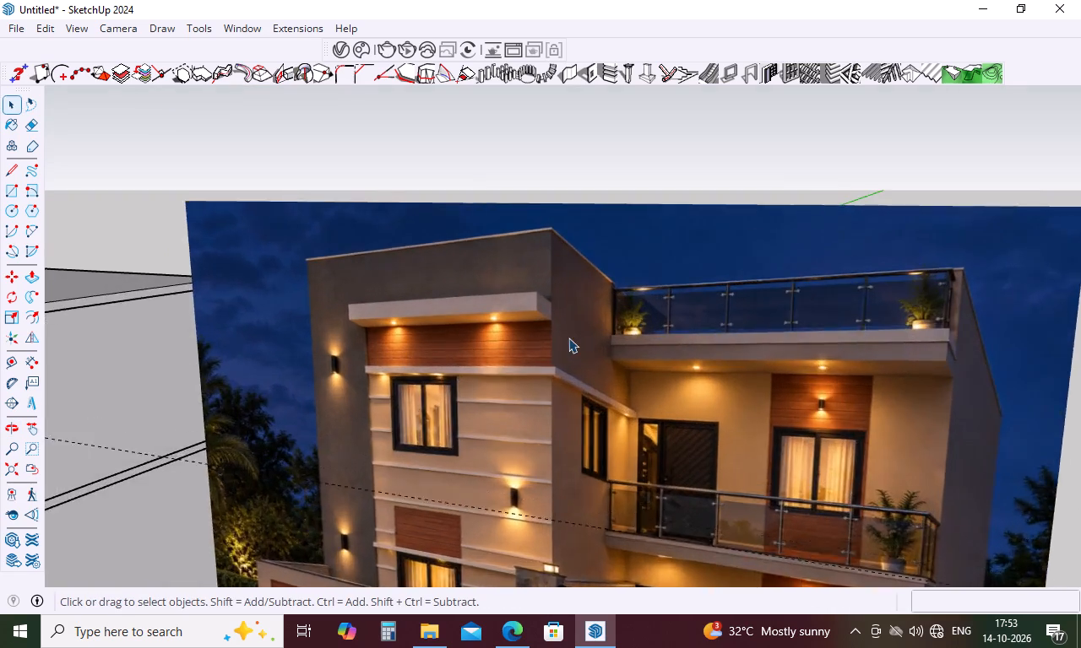
pyautogui.scroll(10, 568, 337)
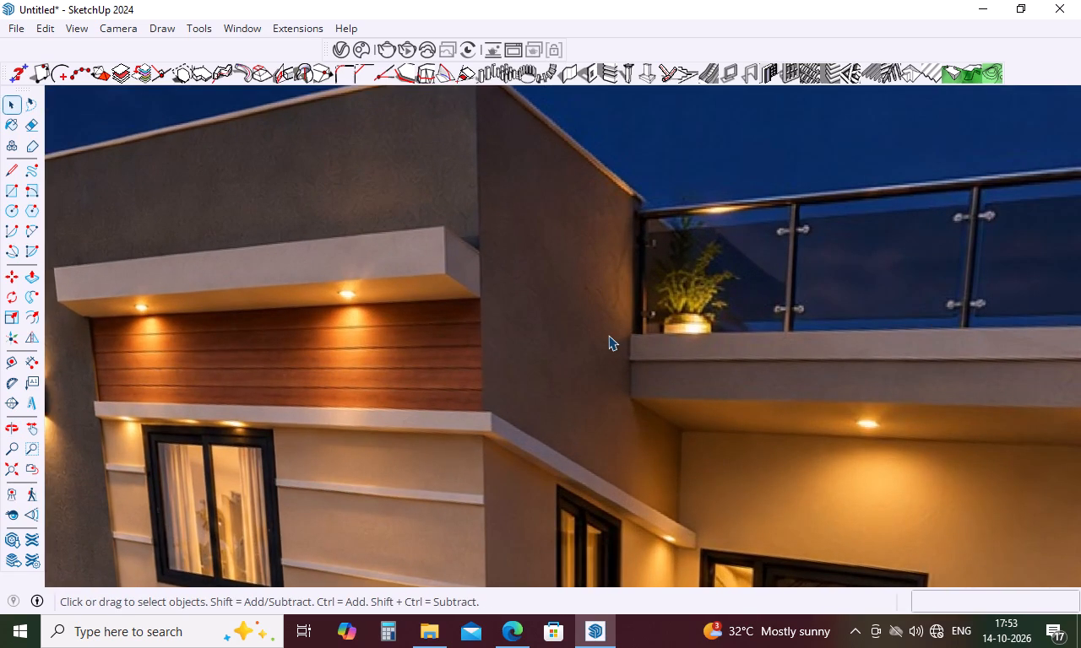
pyautogui.scroll(-9, 608, 335)
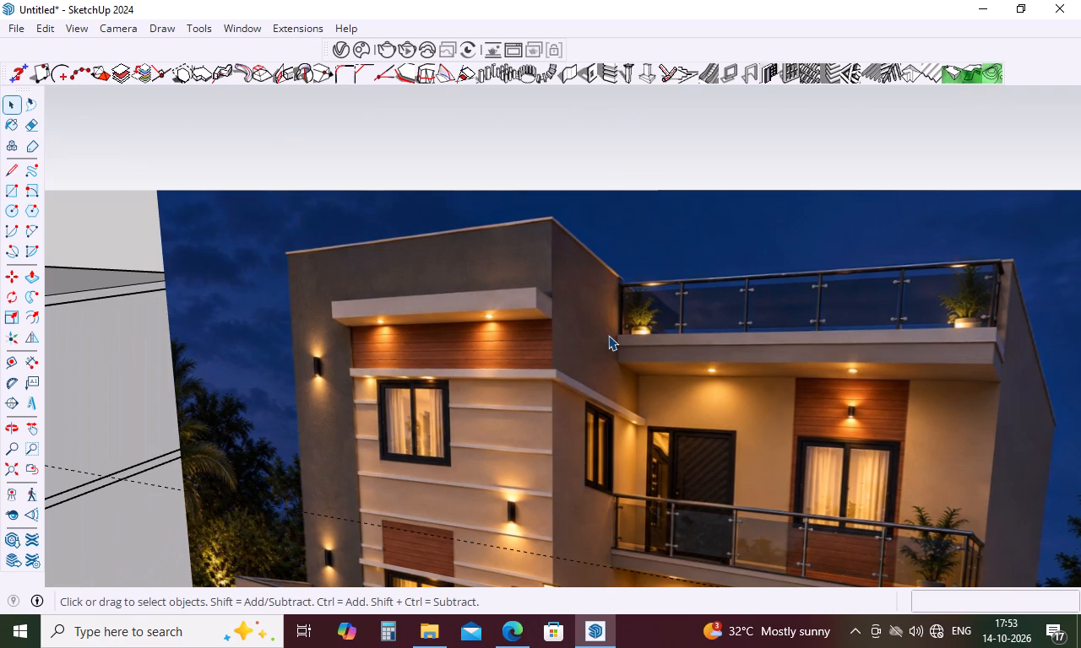
pyautogui.scroll(-4, 608, 335)
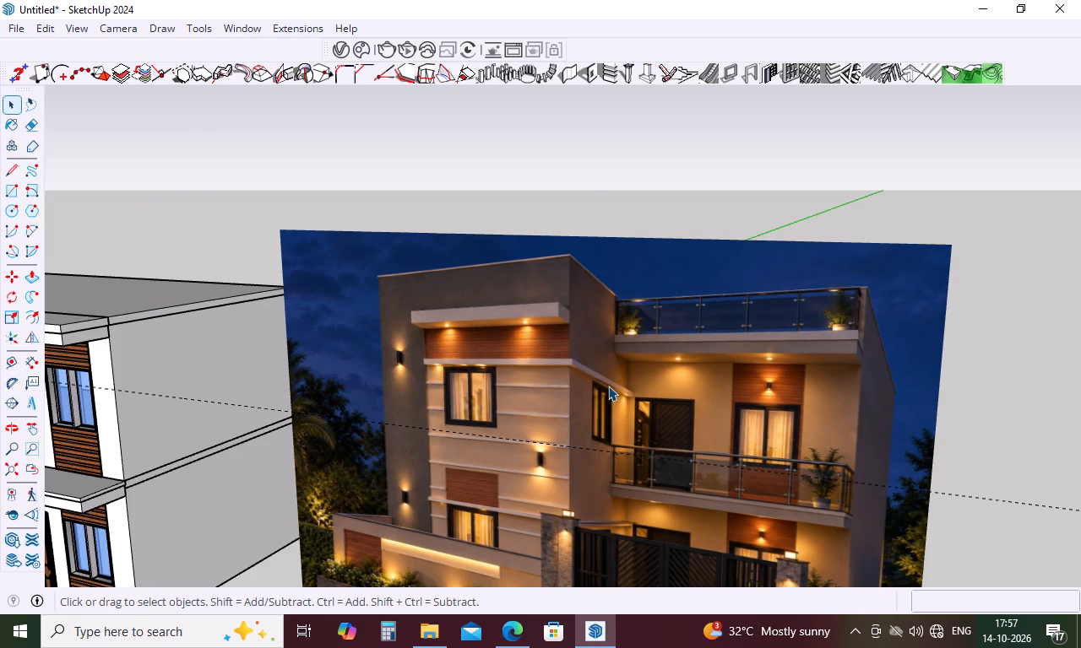
pyautogui.scroll(-12, 611, 381)
pyautogui.moveTo(631, 417); pyautogui.dragTo(746, 420, button='middle')
pyautogui.scroll(4, 674, 435)
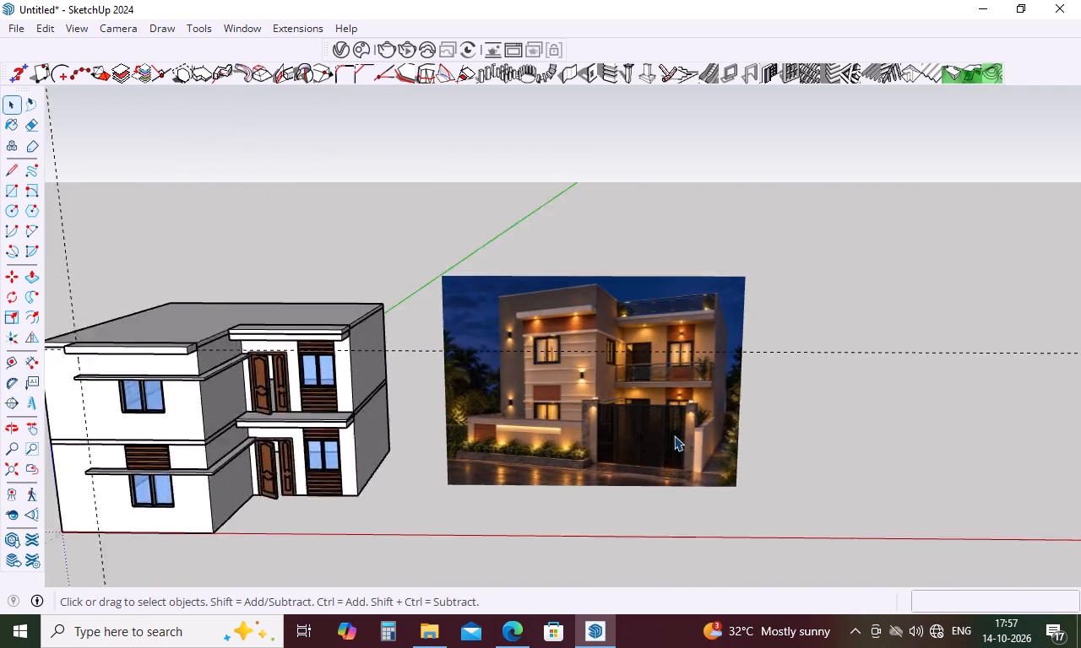
pyautogui.scroll(2, 674, 435)
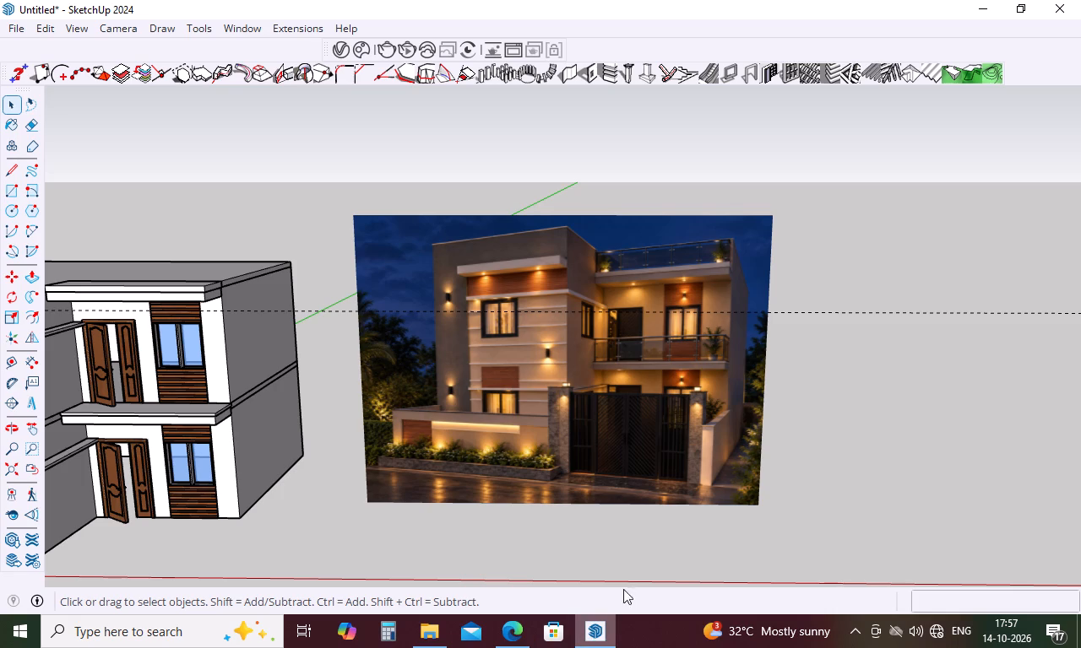
# Minimise SketchUp and launch the Fuji application from the desktop.
pyautogui.click(975, 13)
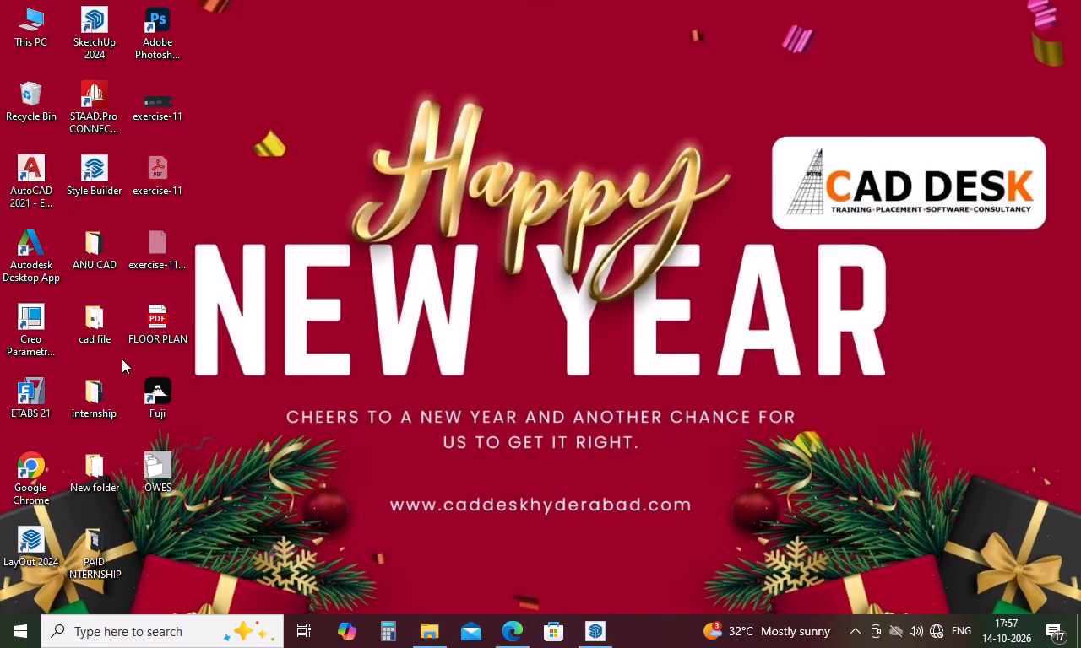
pyautogui.doubleClick(156, 381)
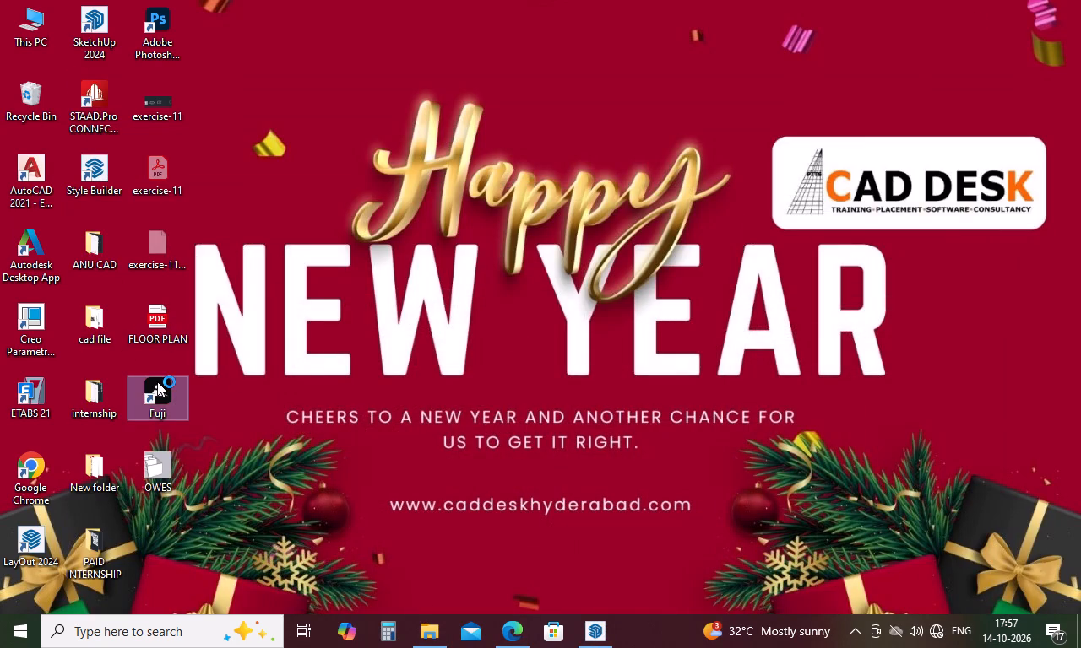
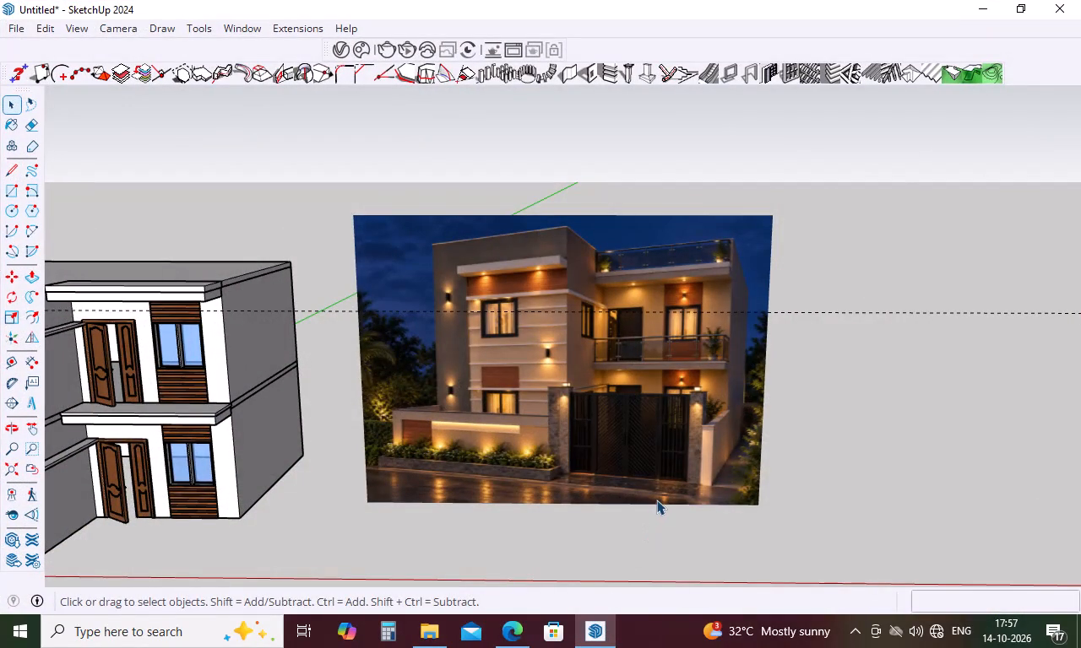
# Examine the reference image's wood-clad window bay, wall light, balcony railing and entrance side on both floors.
pyautogui.scroll(-5, 695, 329)
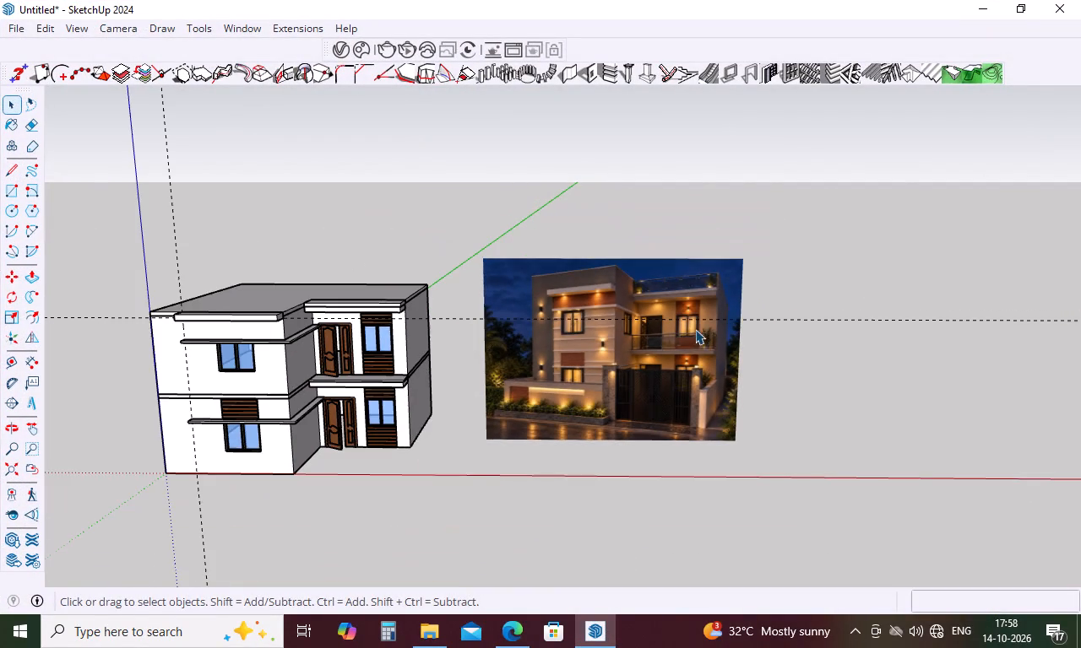
pyautogui.moveTo(654, 397); pyautogui.dragTo(671, 389, button='middle')
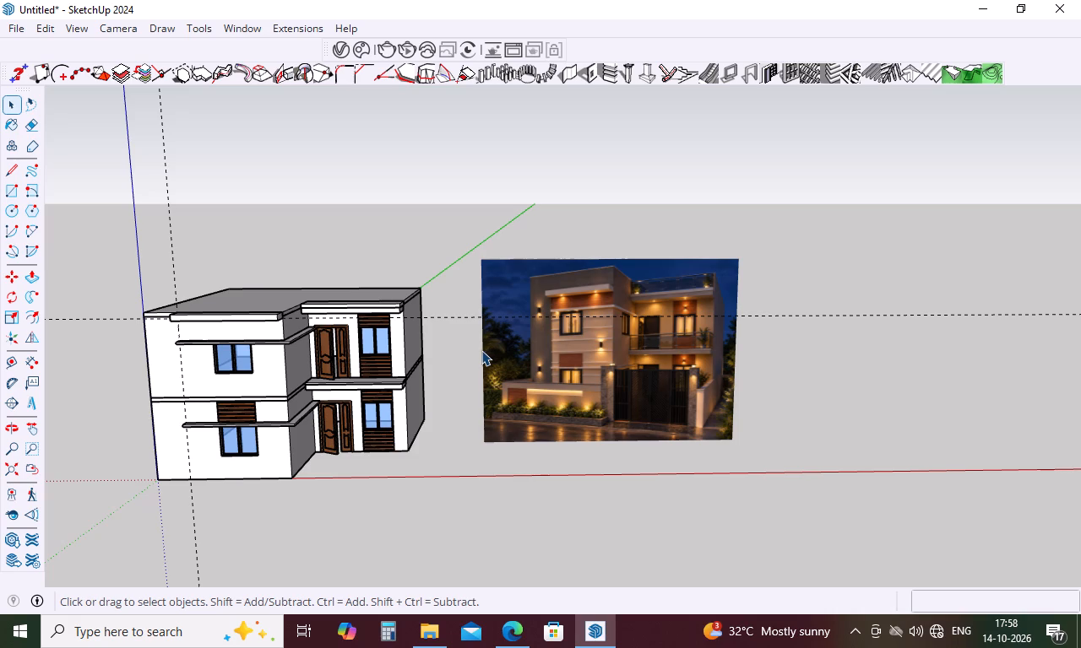
pyautogui.moveTo(390, 416); pyautogui.dragTo(437, 400, button='middle')
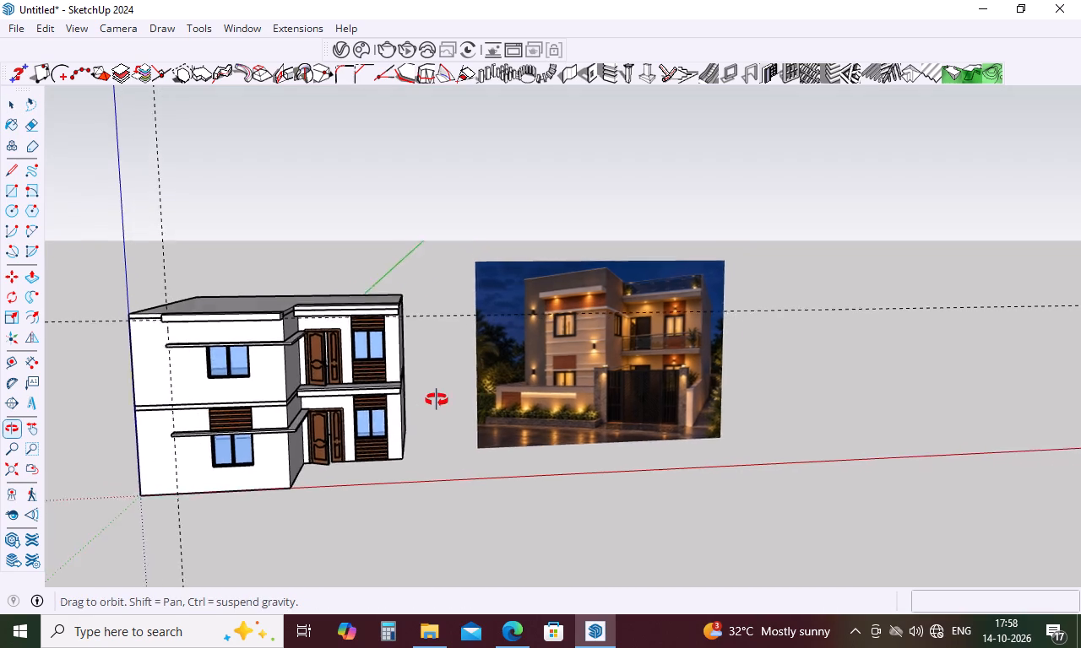
pyautogui.moveTo(437, 400); pyautogui.dragTo(469, 396, button='middle')
pyautogui.scroll(16, 645, 358)
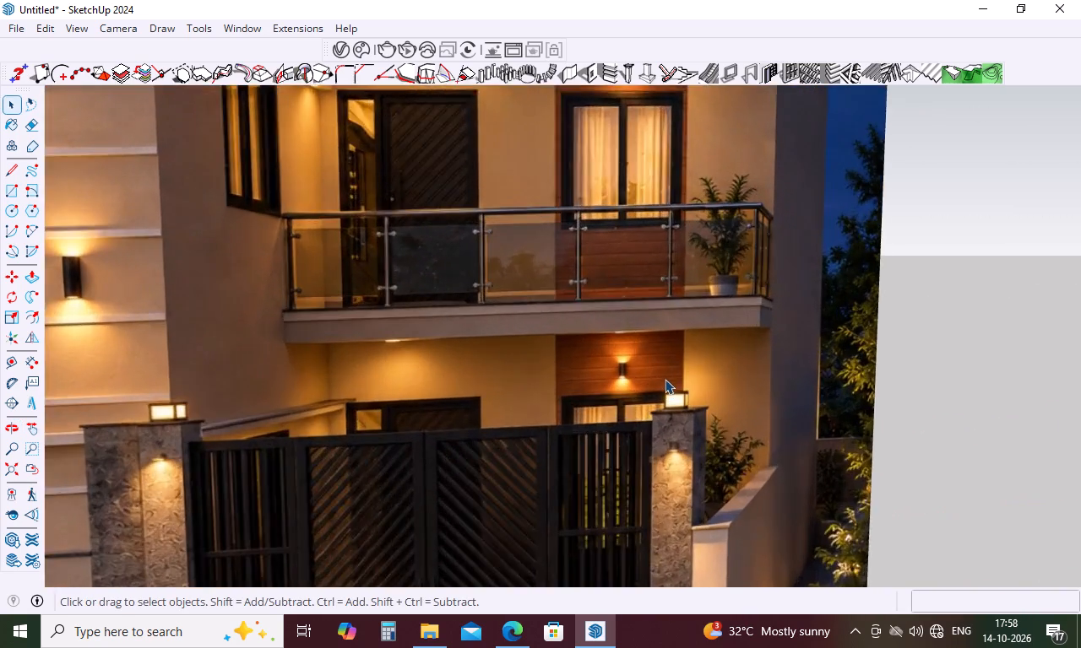
pyautogui.scroll(13, 665, 379)
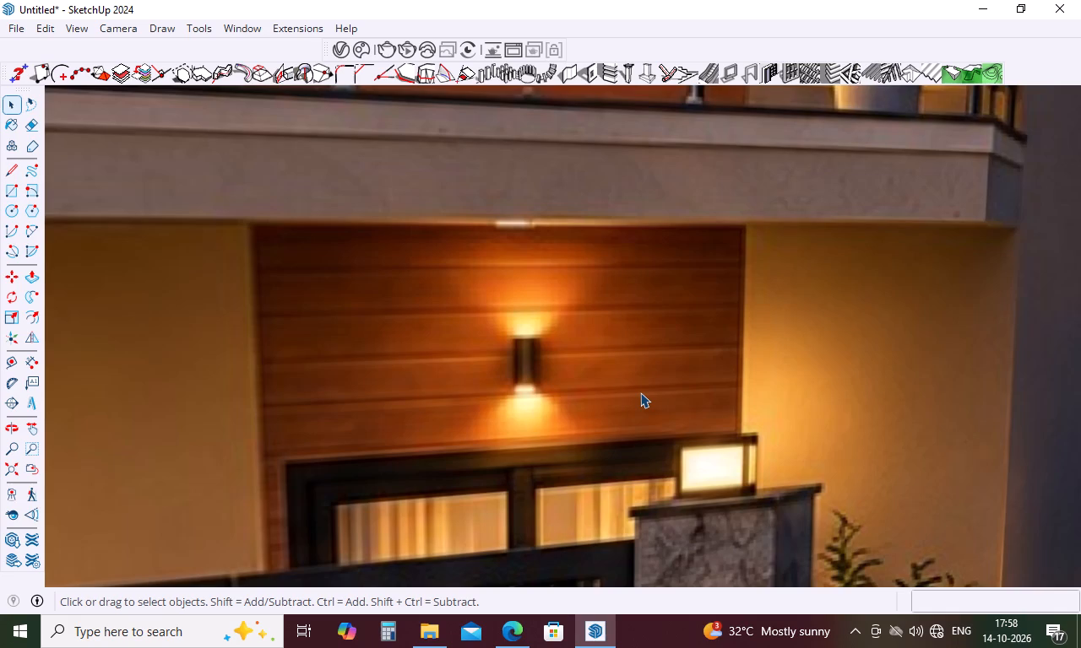
pyautogui.scroll(-4, 640, 392)
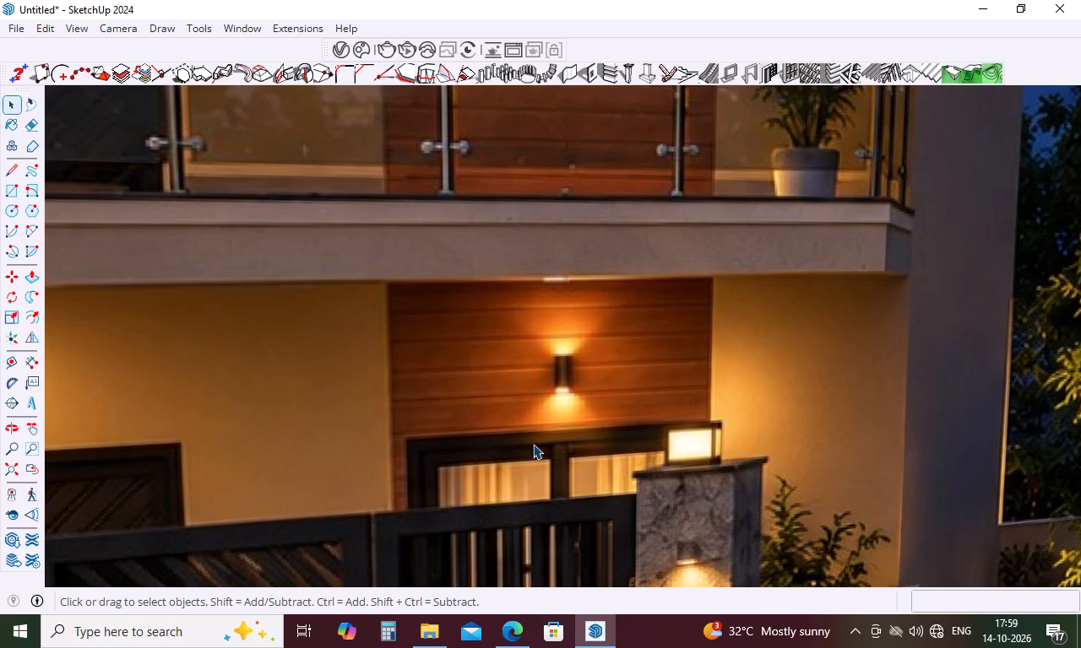
pyautogui.scroll(-15, 556, 388)
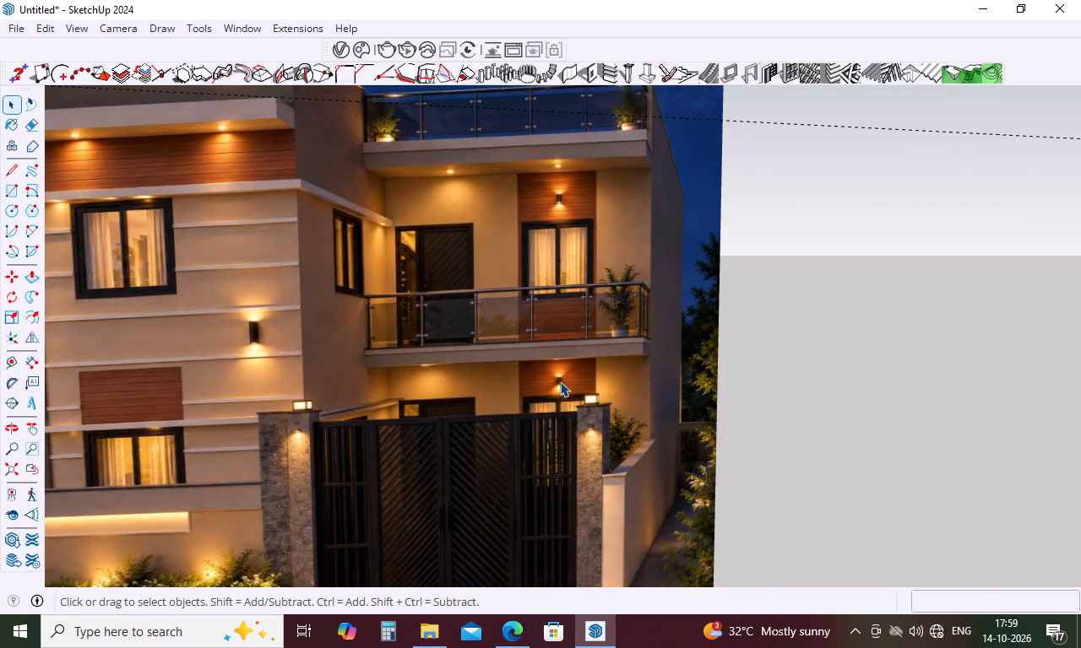
pyautogui.scroll(-5, 560, 381)
pyautogui.scroll(16, 562, 284)
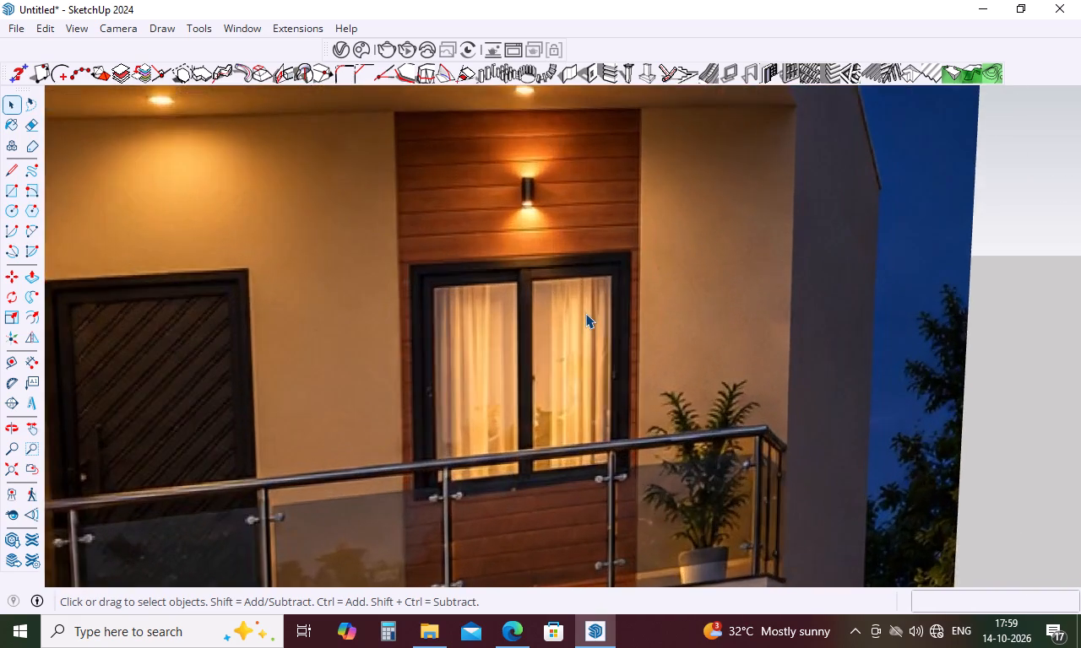
pyautogui.scroll(9, 585, 313)
pyautogui.scroll(-16, 585, 314)
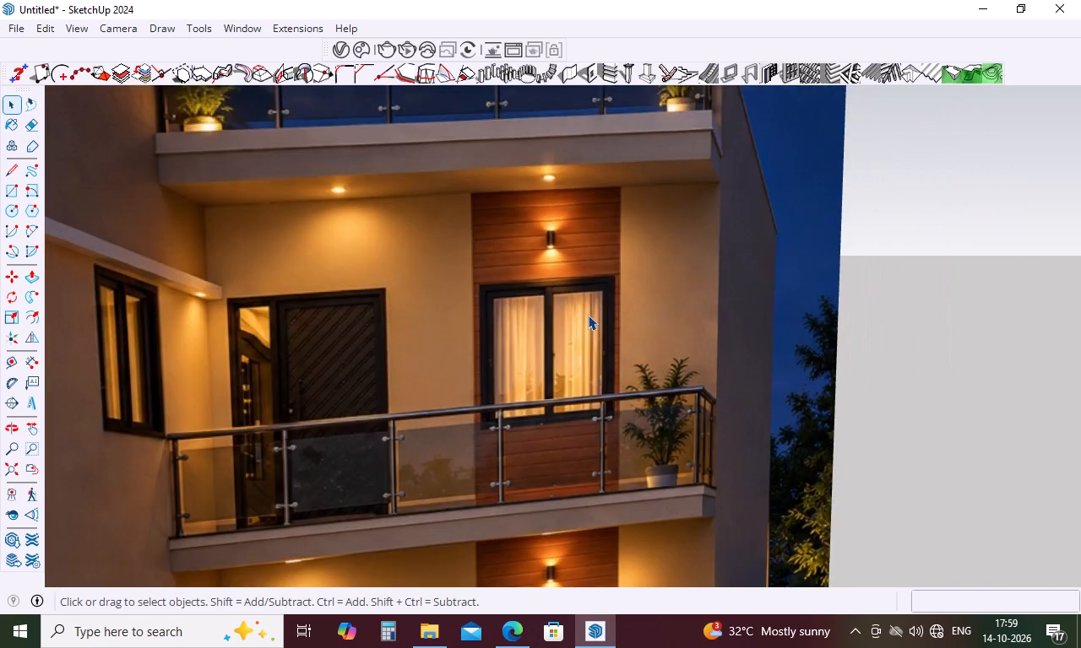
pyautogui.scroll(-5, 588, 315)
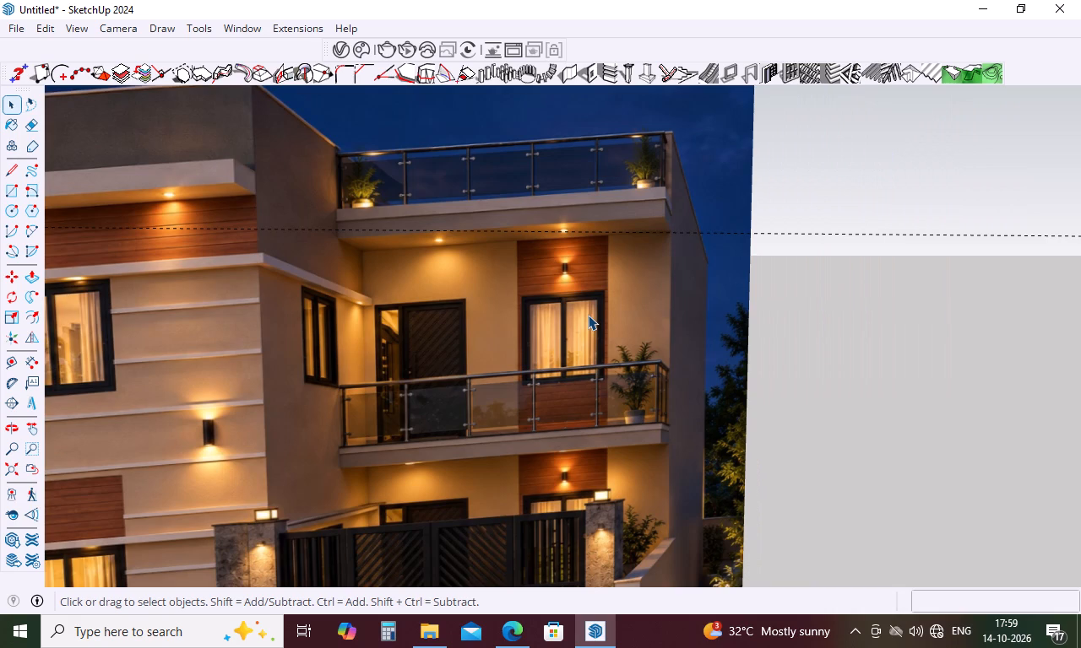
pyautogui.scroll(-4, 588, 315)
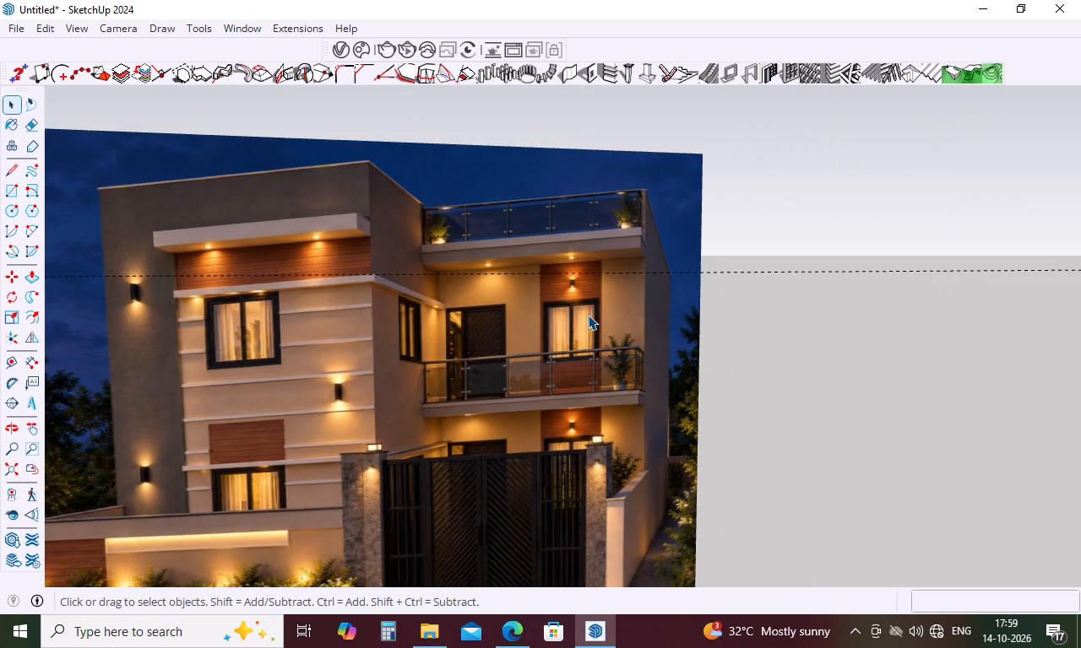
pyautogui.scroll(-3, 588, 315)
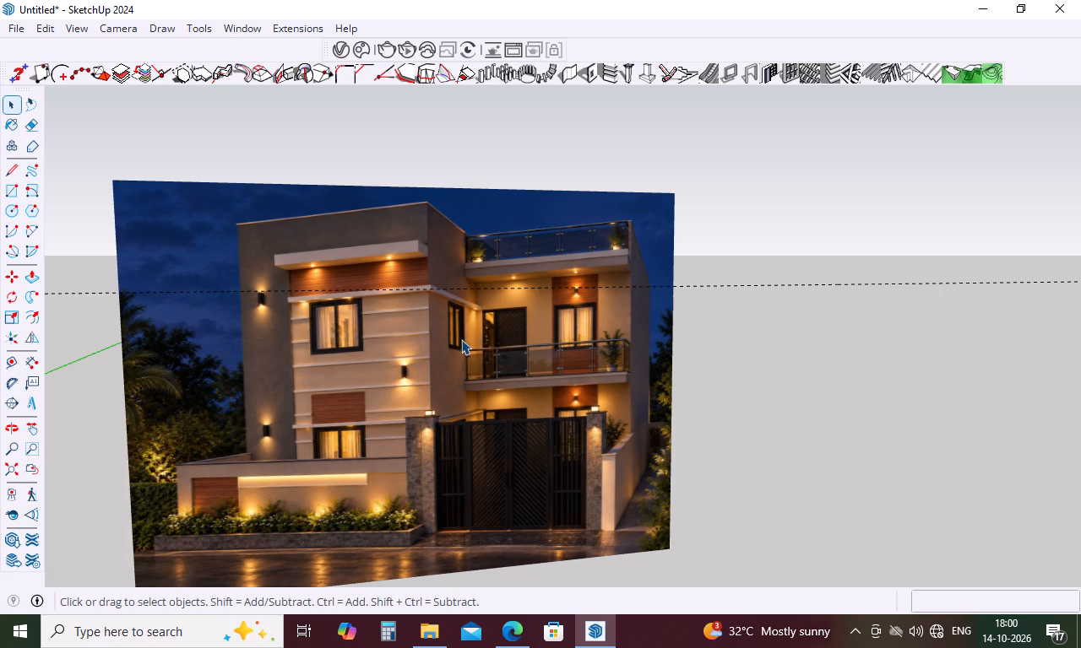
pyautogui.scroll(-4, 508, 333)
# Compare the house model's upper-floor side wall beside the balcony door with the same wall in the reference image.
pyautogui.moveTo(516, 346); pyautogui.dragTo(546, 328, button='middle')
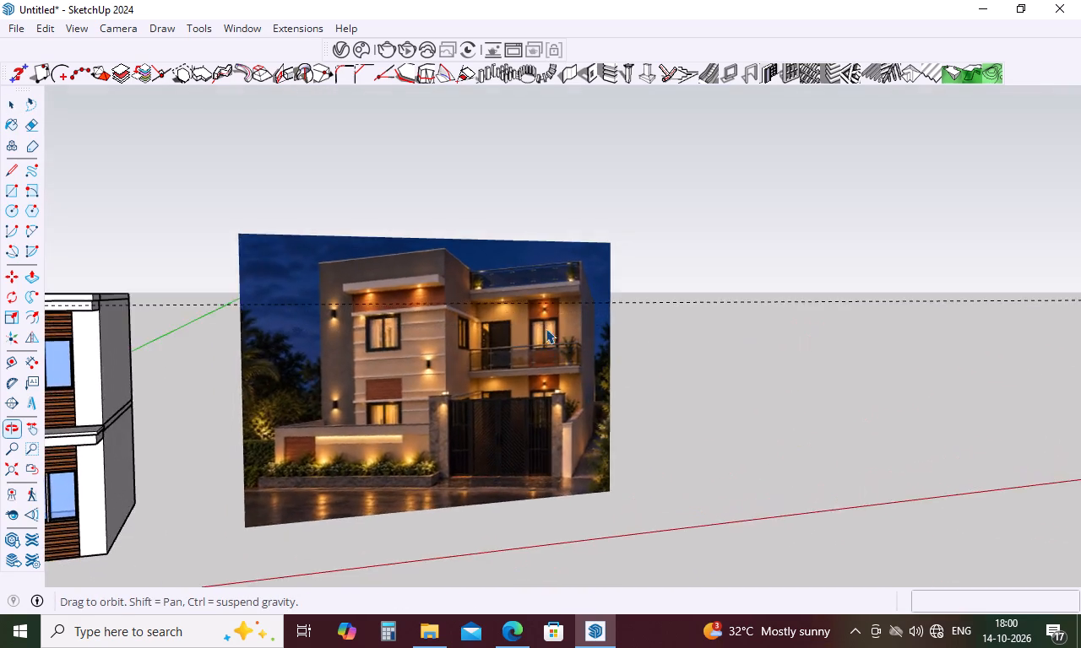
pyautogui.moveTo(546, 328); pyautogui.dragTo(547, 334, button='middle')
pyautogui.scroll(-9, 558, 318)
pyautogui.scroll(3, 452, 346)
pyautogui.moveTo(452, 346); pyautogui.dragTo(206, 390, button='middle')
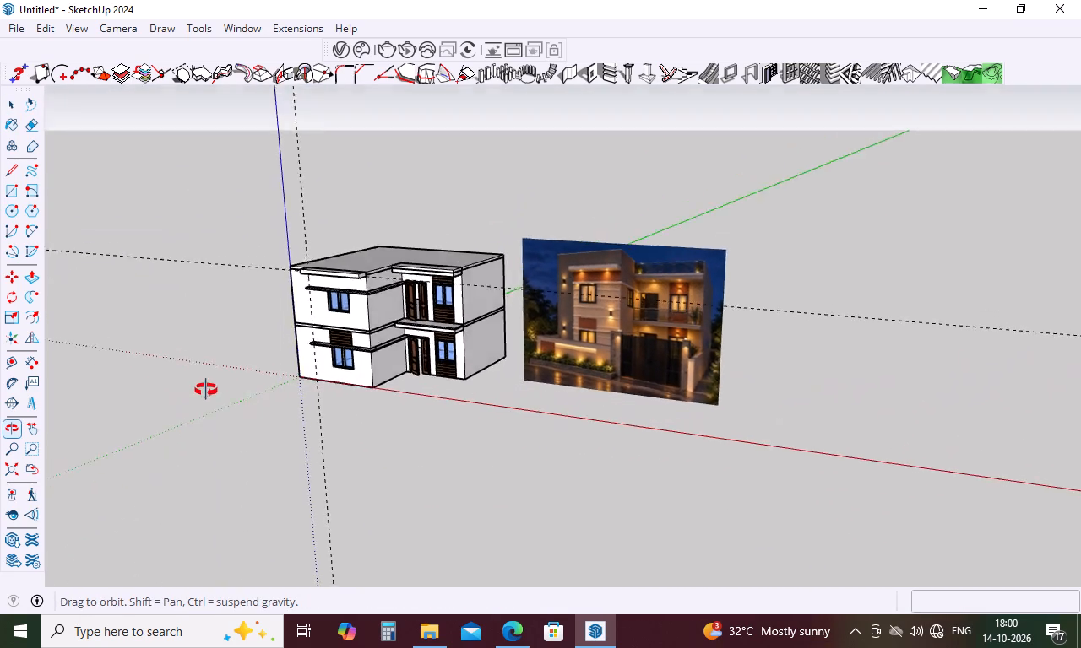
pyautogui.moveTo(206, 390); pyautogui.dragTo(204, 371, button='middle')
pyautogui.scroll(4, 635, 287)
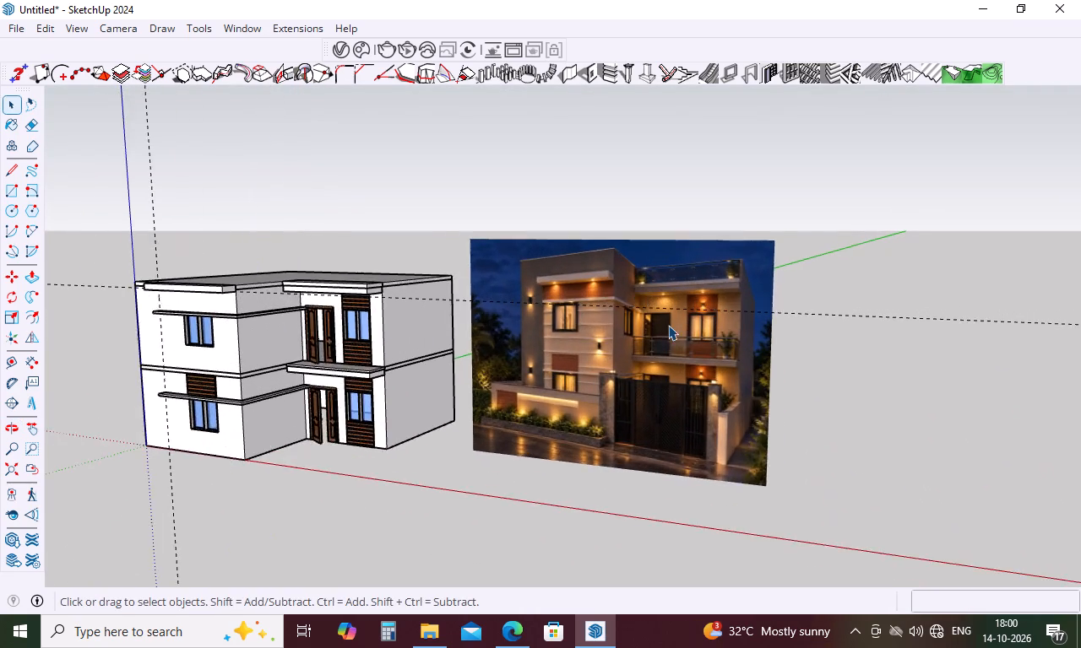
pyautogui.scroll(10, 668, 325)
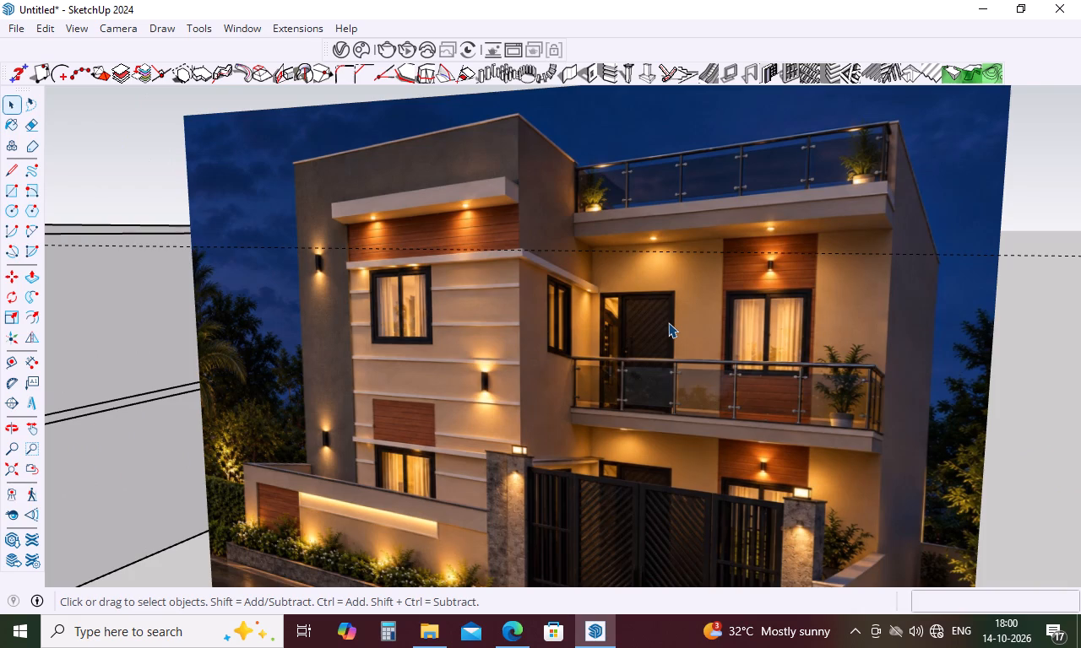
pyautogui.scroll(-9, 668, 322)
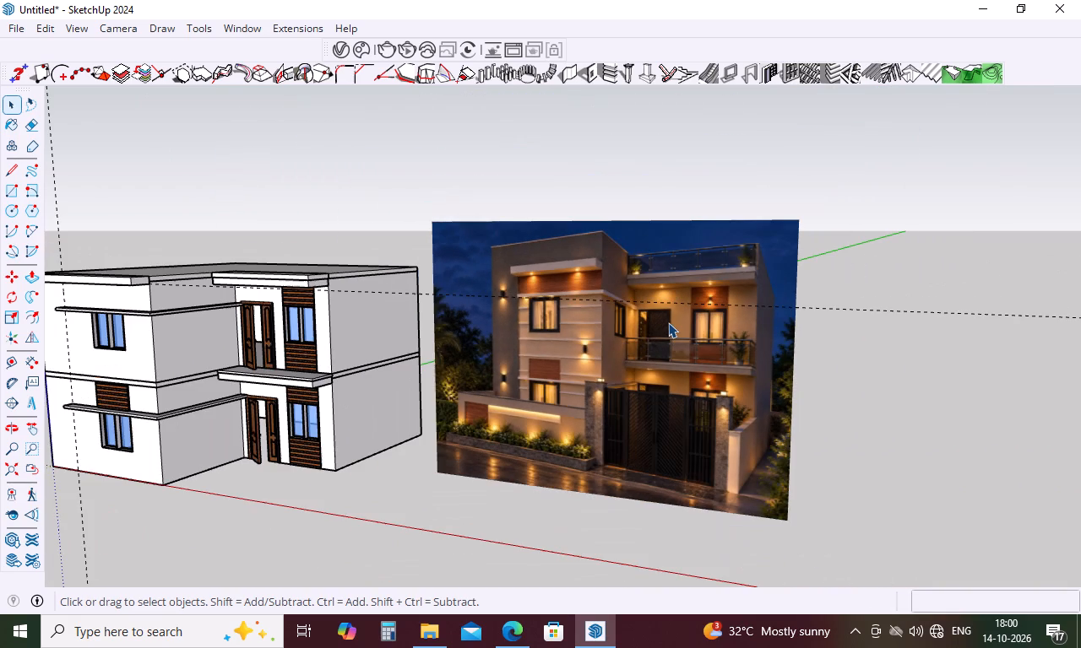
pyautogui.moveTo(211, 356); pyautogui.dragTo(215, 301, button='middle')
pyautogui.scroll(5, 215, 301)
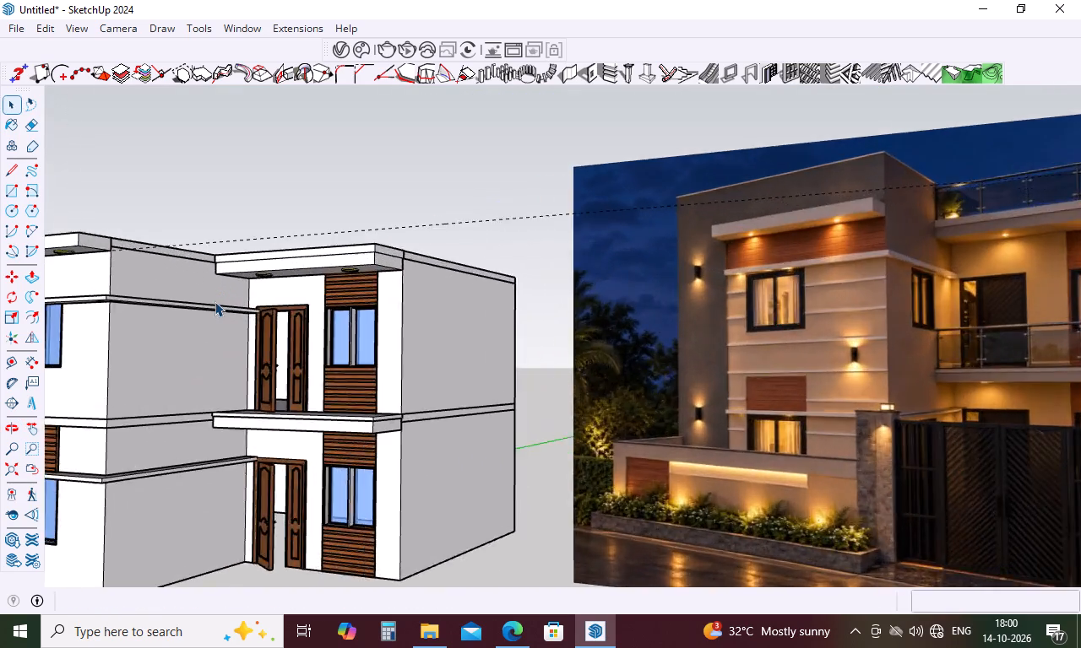
pyautogui.scroll(8, 215, 301)
pyautogui.scroll(-10, 219, 310)
pyautogui.press('Escape')
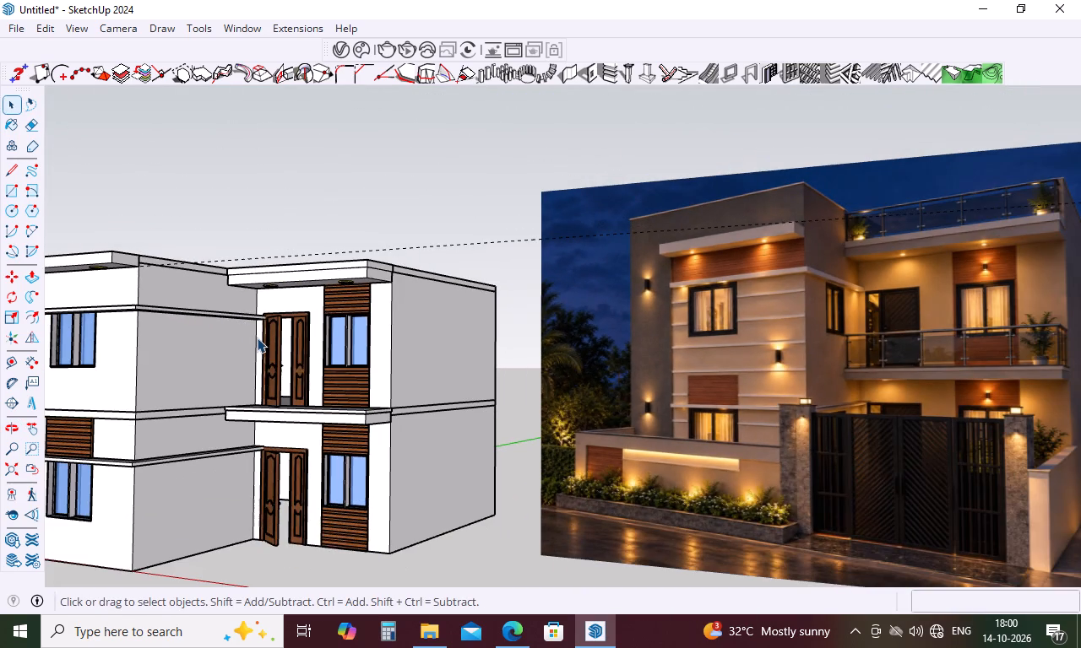
# Place a vertical guide 3' in from the front corner of the upper-floor side wall beside the balcony.
pyautogui.press('t')
pyautogui.click(133, 355)
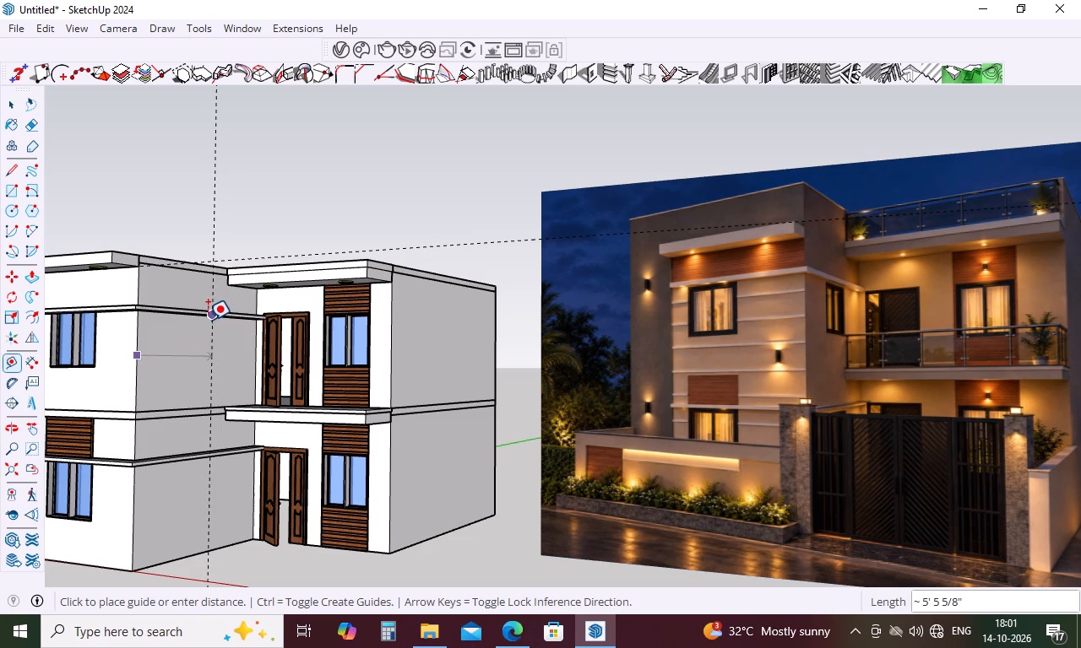
pyautogui.scroll(-4, 113, 327)
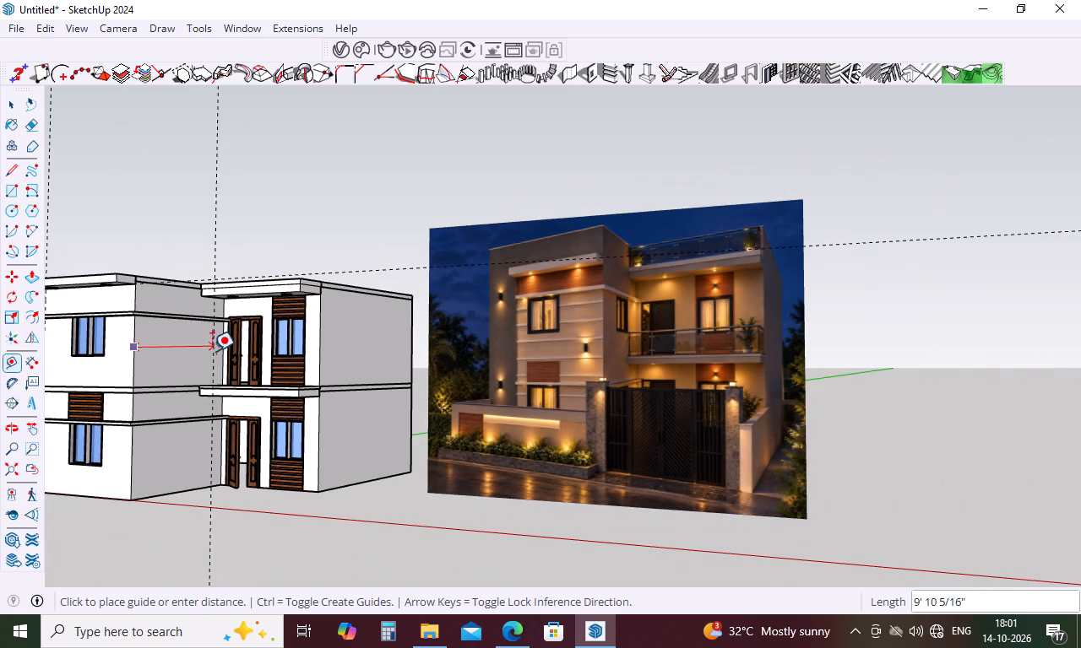
pyautogui.scroll(4, 143, 351)
pyautogui.moveTo(248, 337); pyautogui.dragTo(123, 381, button='middle')
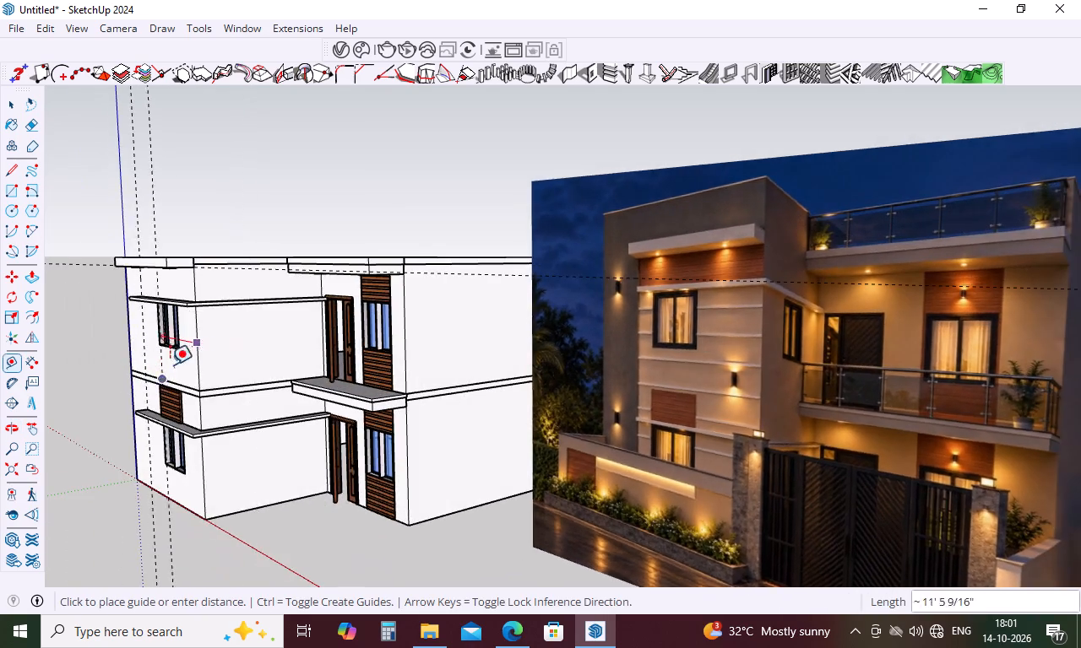
pyautogui.scroll(13, 180, 359)
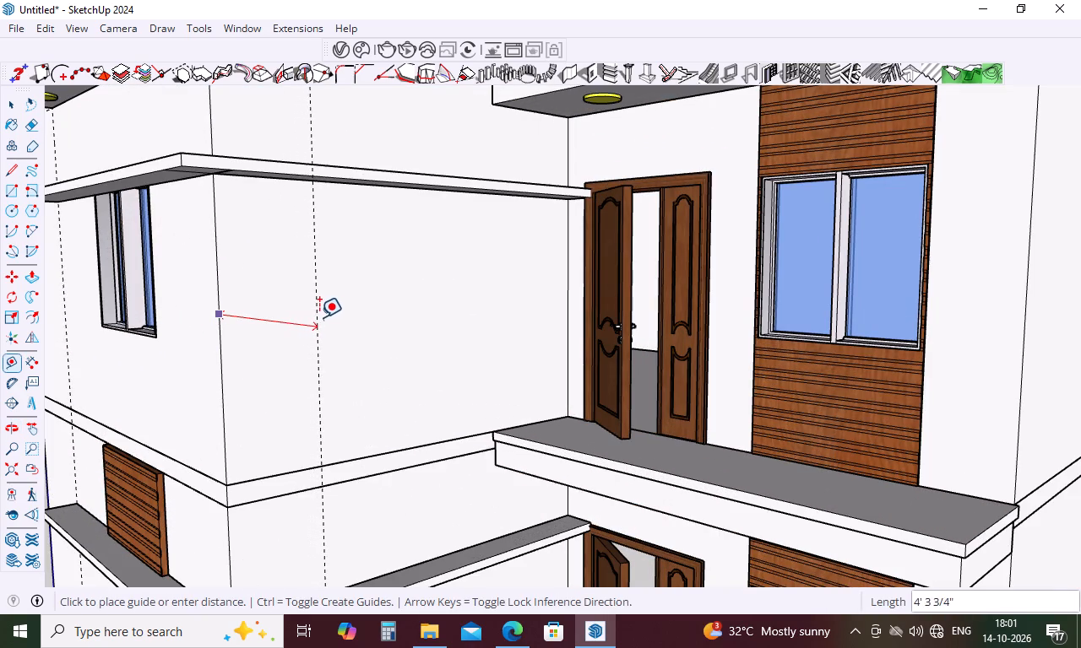
pyautogui.moveTo(337, 287); pyautogui.dragTo(305, 310, button='middle')
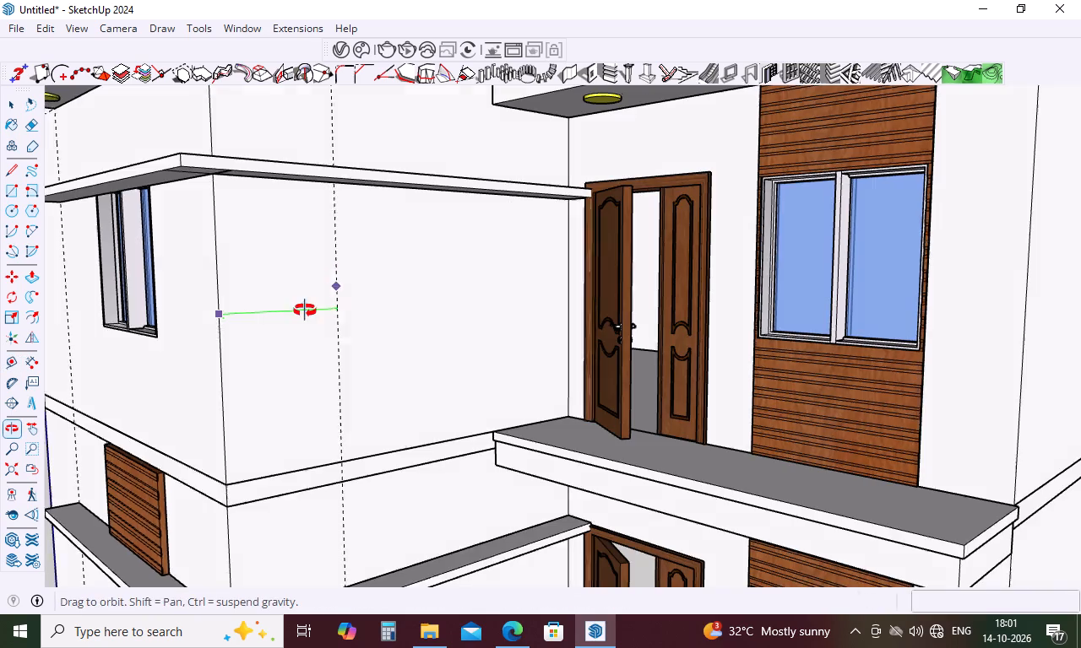
pyautogui.moveTo(305, 310); pyautogui.dragTo(152, 372, button='middle')
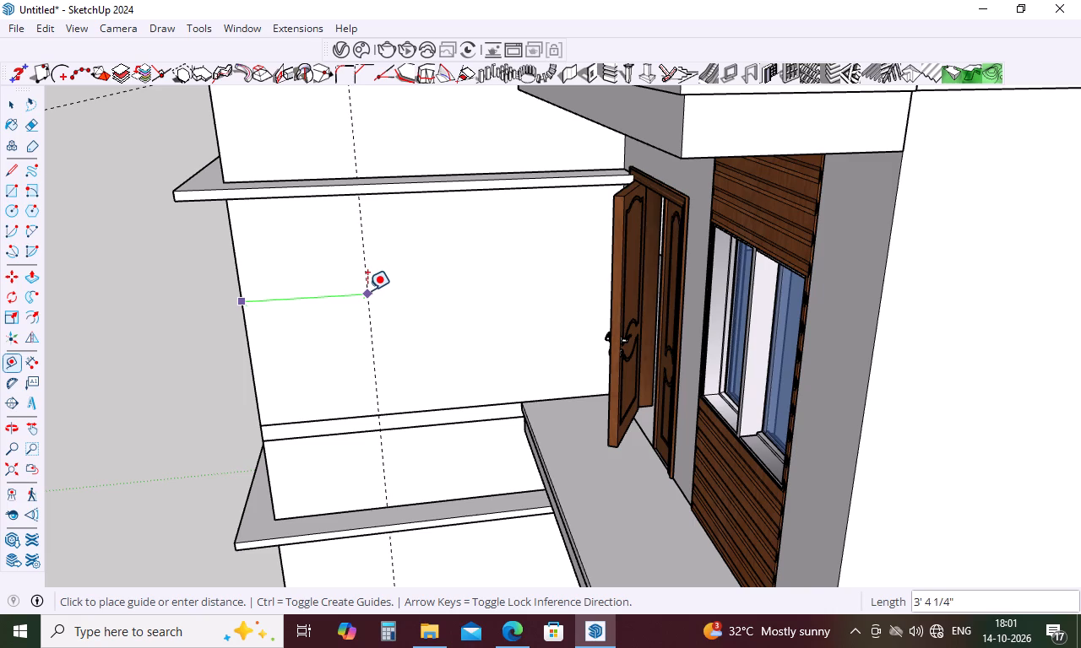
pyautogui.press('3')
pyautogui.press("'")
pyautogui.press('Return')
# Place a vertical guide 3' in from the inner corner of the same side wall, next to the balcony door.
pyautogui.moveTo(387, 296); pyautogui.dragTo(519, 267, button='middle')
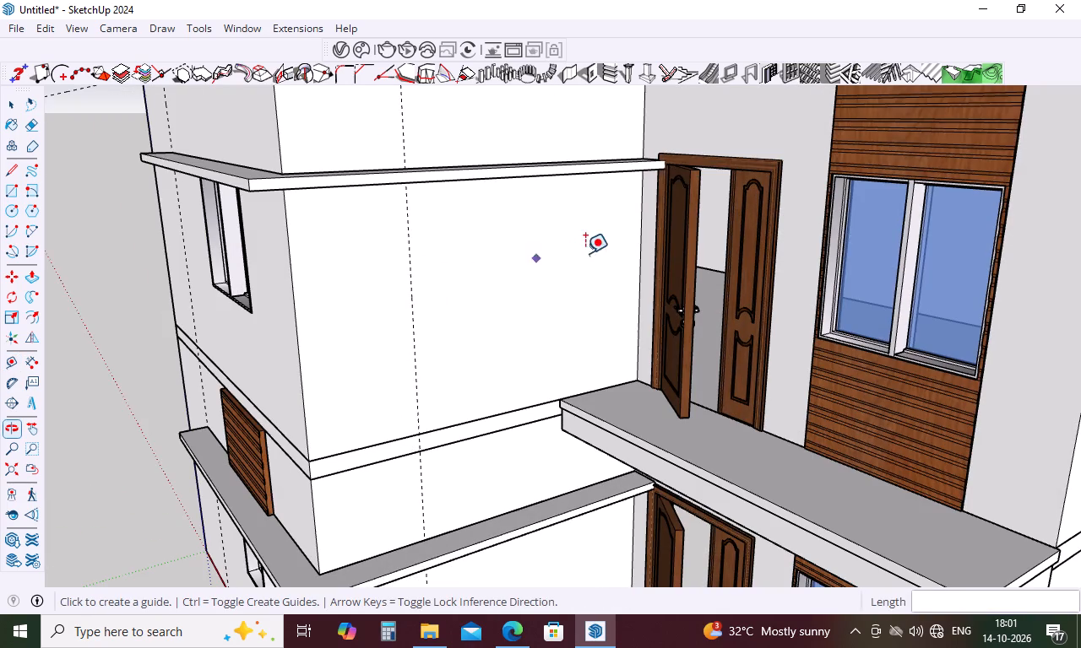
pyautogui.click(638, 236)
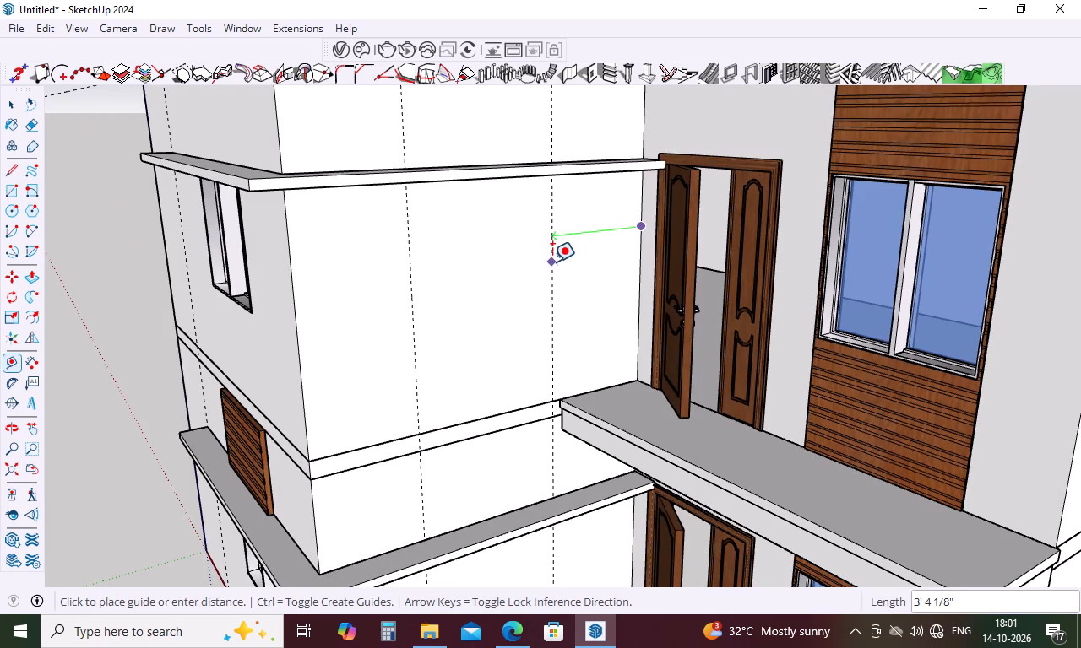
pyautogui.write("3'")
pyautogui.hotkey('shift', 'Return')
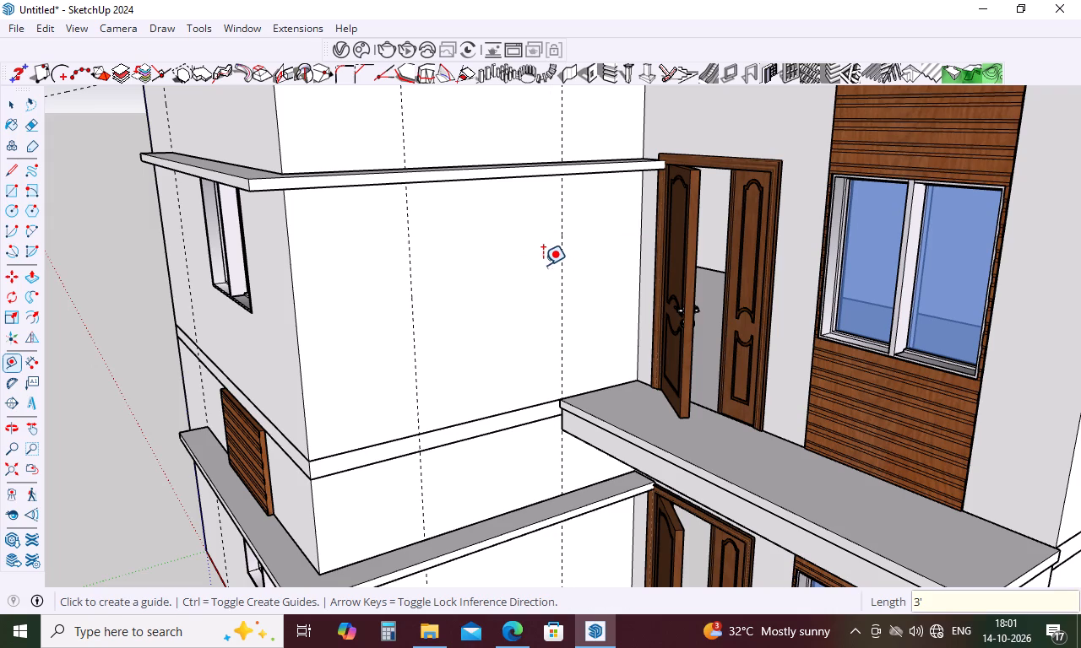
pyautogui.press('space')
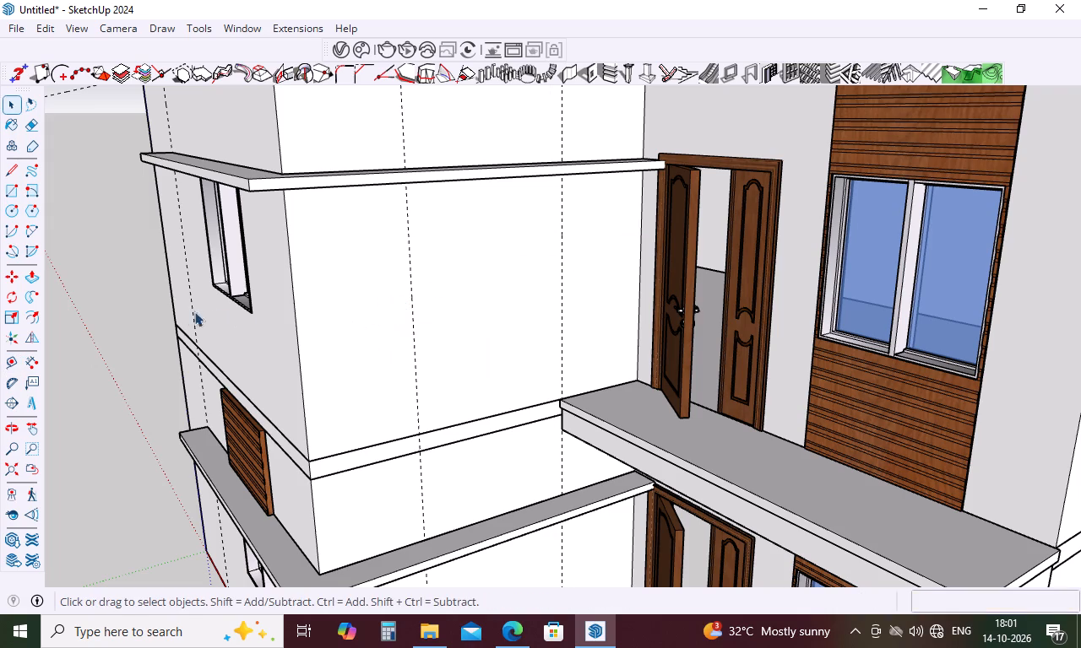
# Check the distance between the two vertical guides along the floor band with the Dimension tool.
pyautogui.click(24, 358)
pyautogui.click(422, 431)
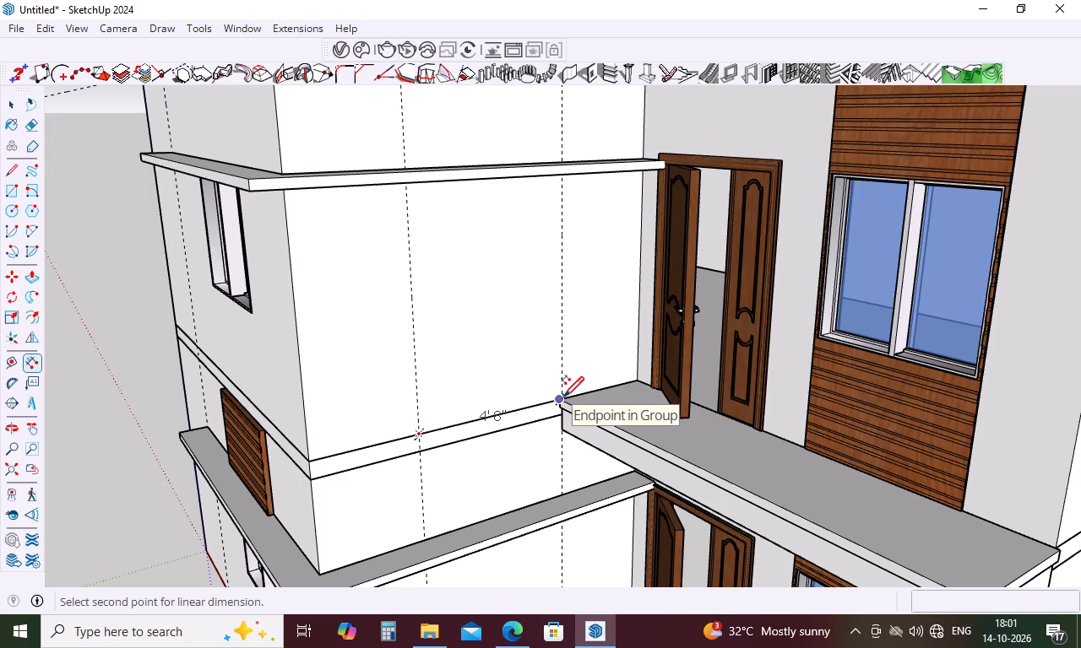
pyautogui.press('space')
# Add two vertical guides offset 4" inward from the existing pair on the upper-floor side wall.
pyautogui.press('t')
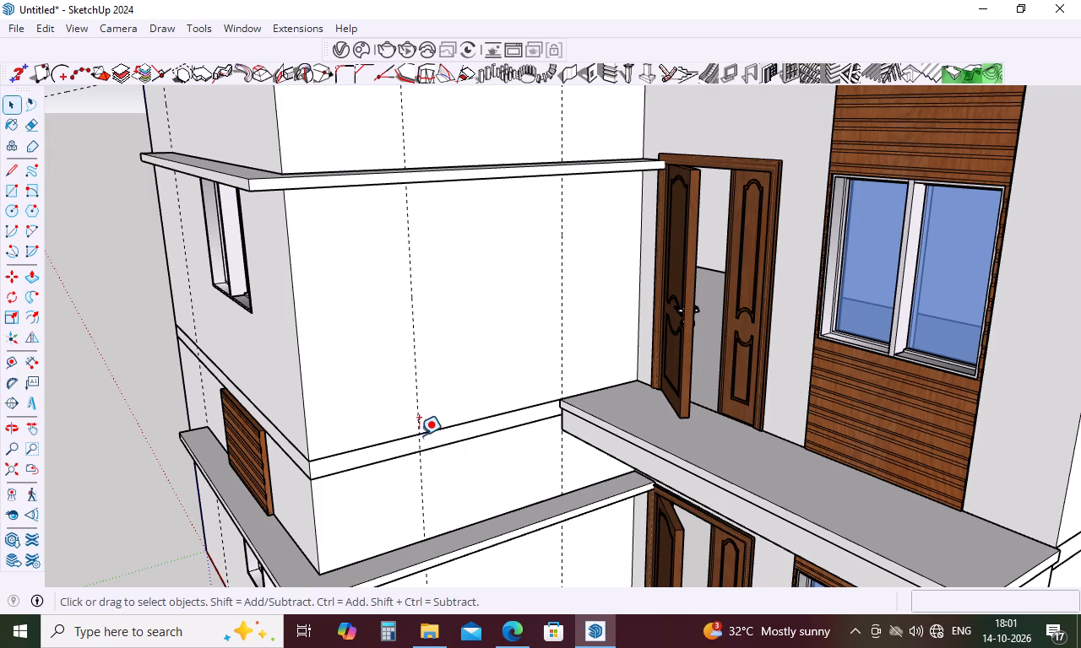
pyautogui.click(412, 377)
pyautogui.press('4')
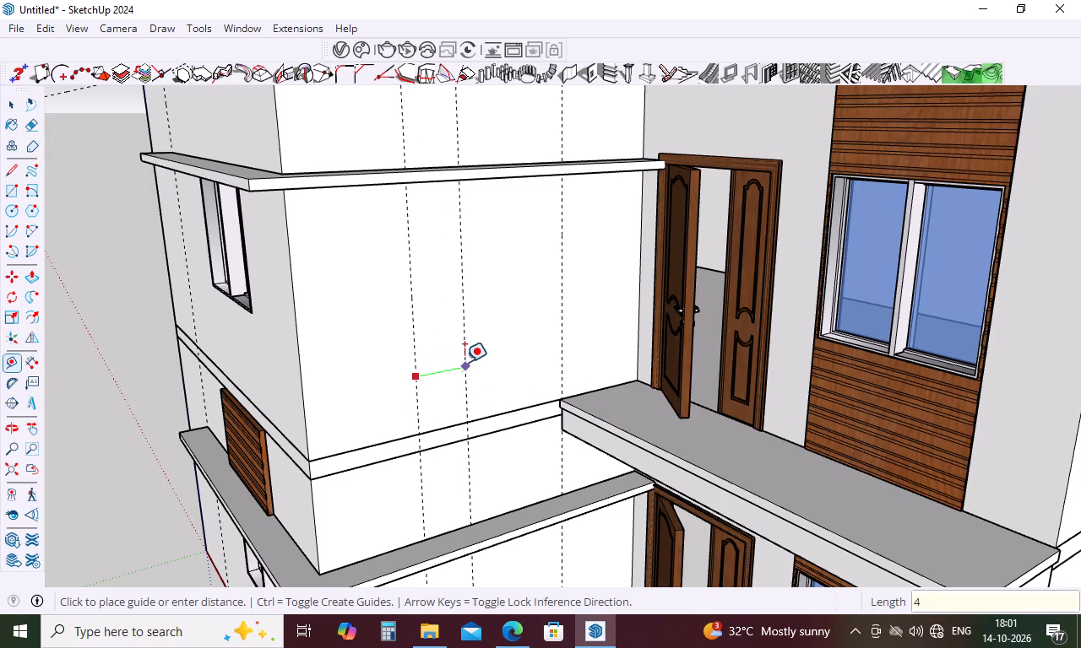
pyautogui.press('Return')
pyautogui.click(563, 321)
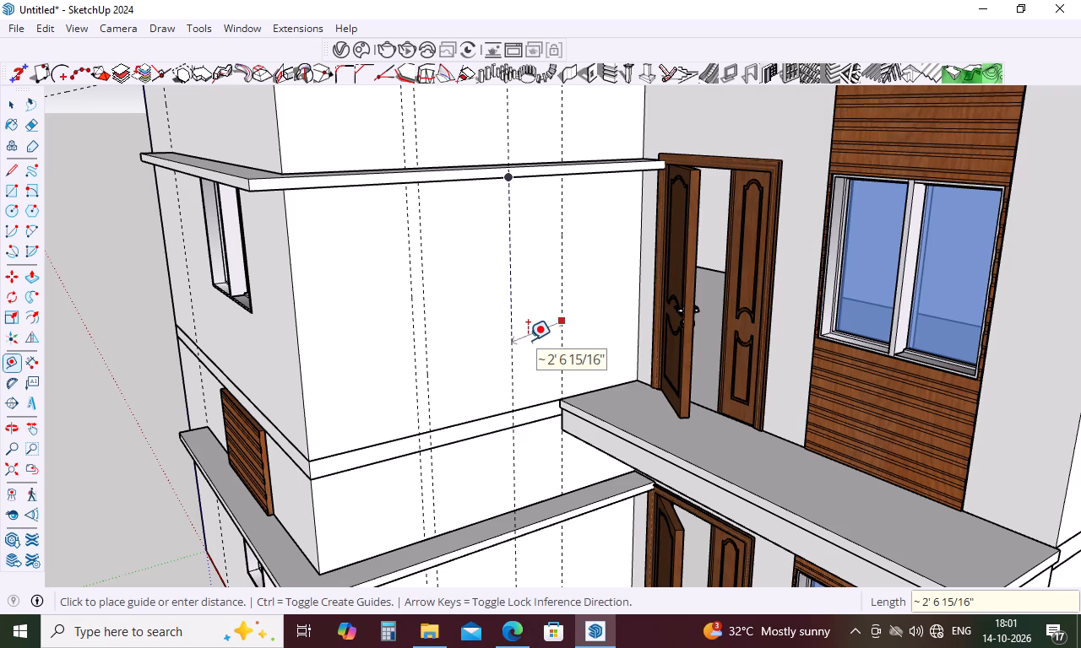
pyautogui.press('4')
pyautogui.press('Return')
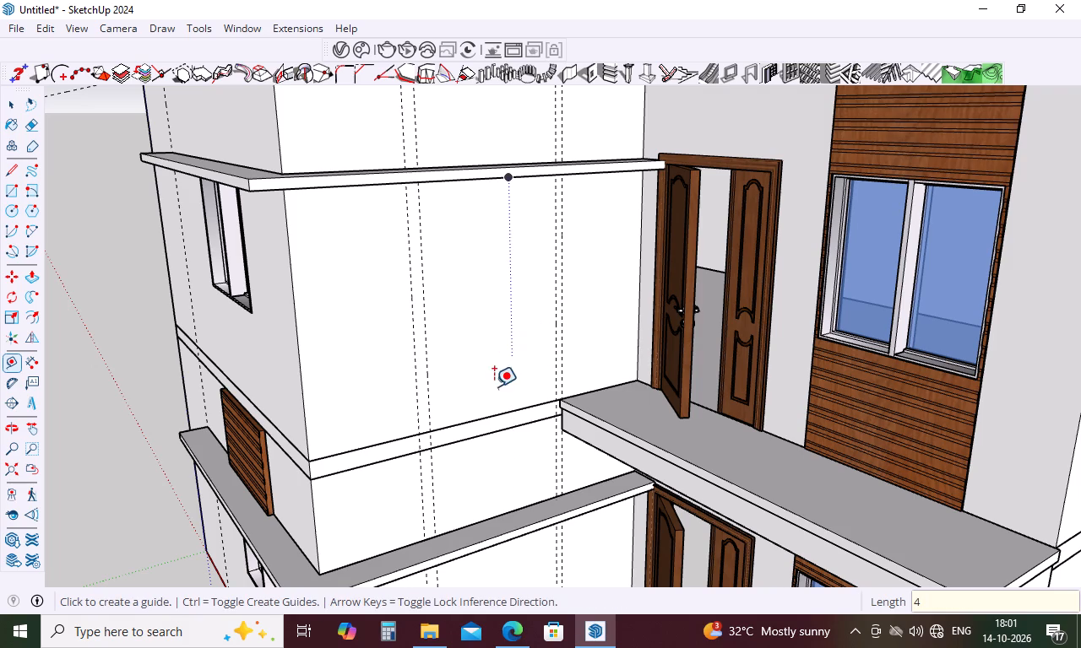
# Place a horizontal guide 3' above the floor band on the upper-floor side wall beside the balcony.
pyautogui.click(492, 416)
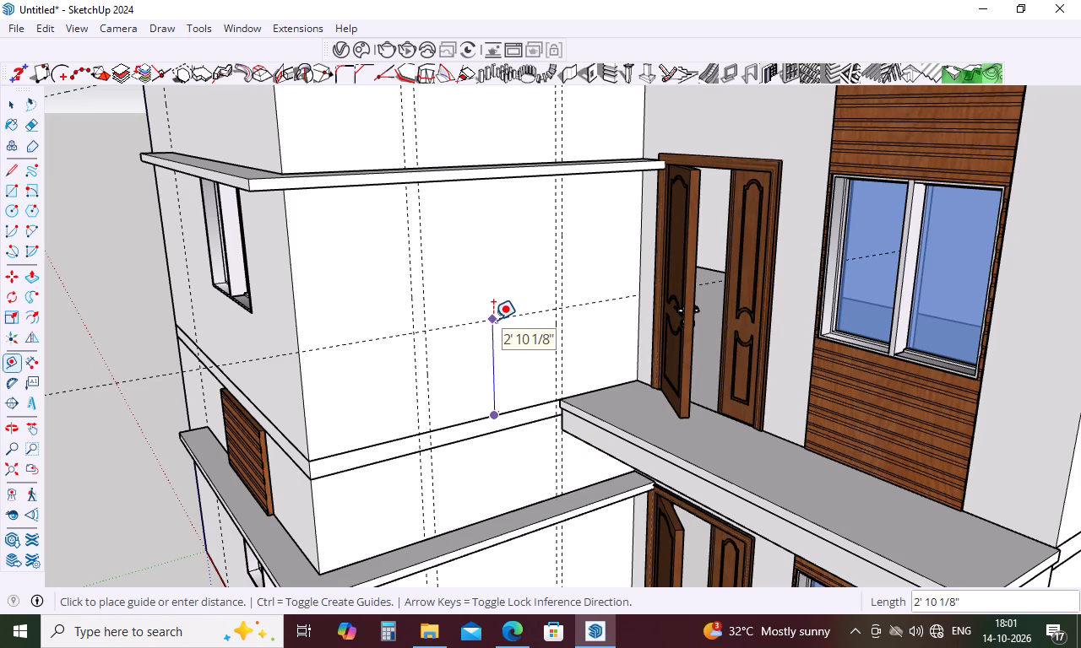
pyautogui.write("3'")
pyautogui.press('Return')
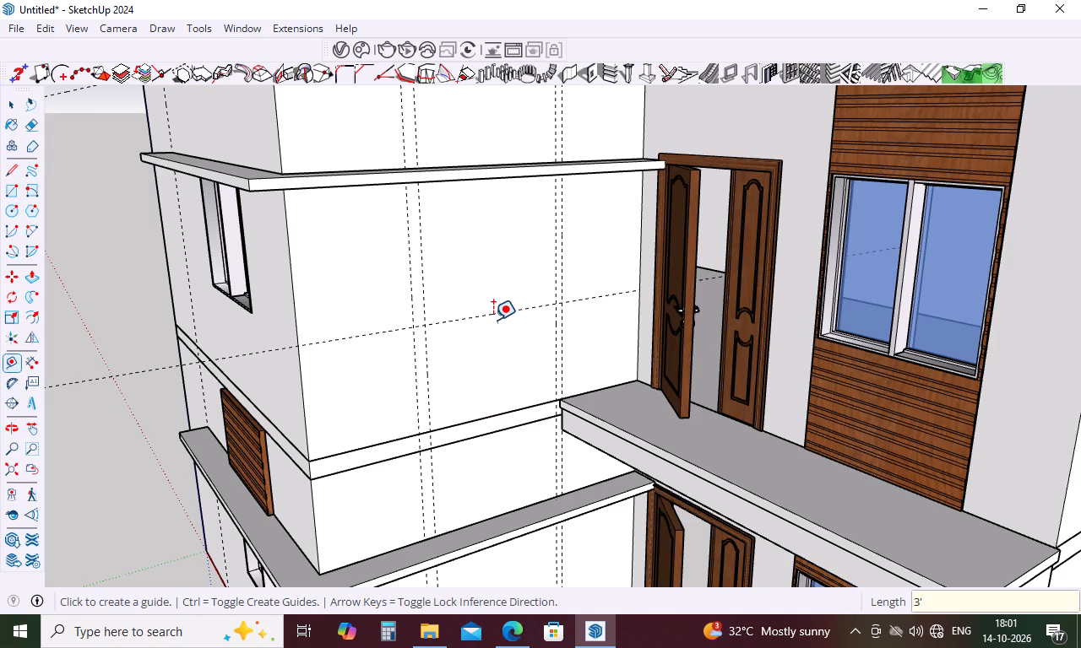
pyautogui.press('space')
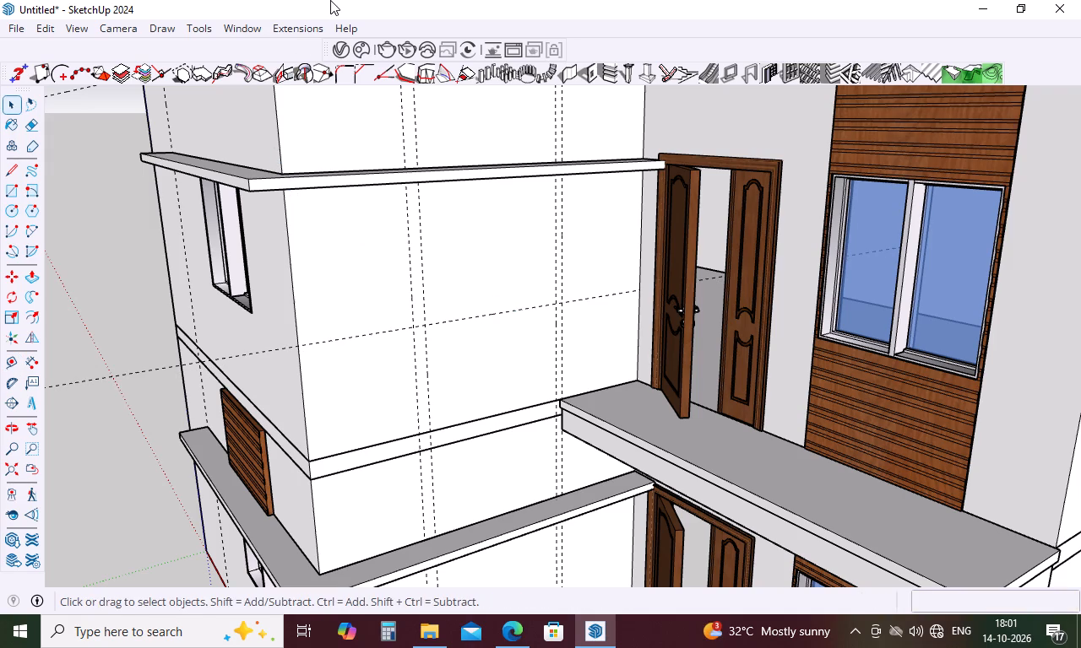
# Insert a Type B MajWindow, 48" high with a 36" floor gap, between the inner vertical guides on the upper-floor side wall.
pyautogui.click(280, 25)
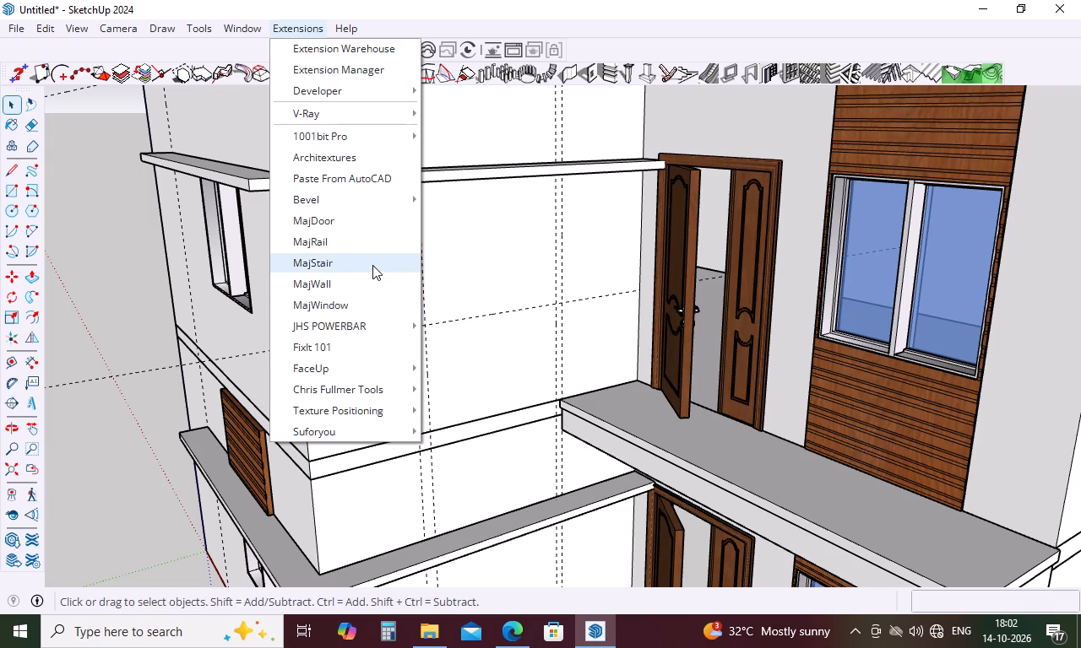
pyautogui.click(372, 300)
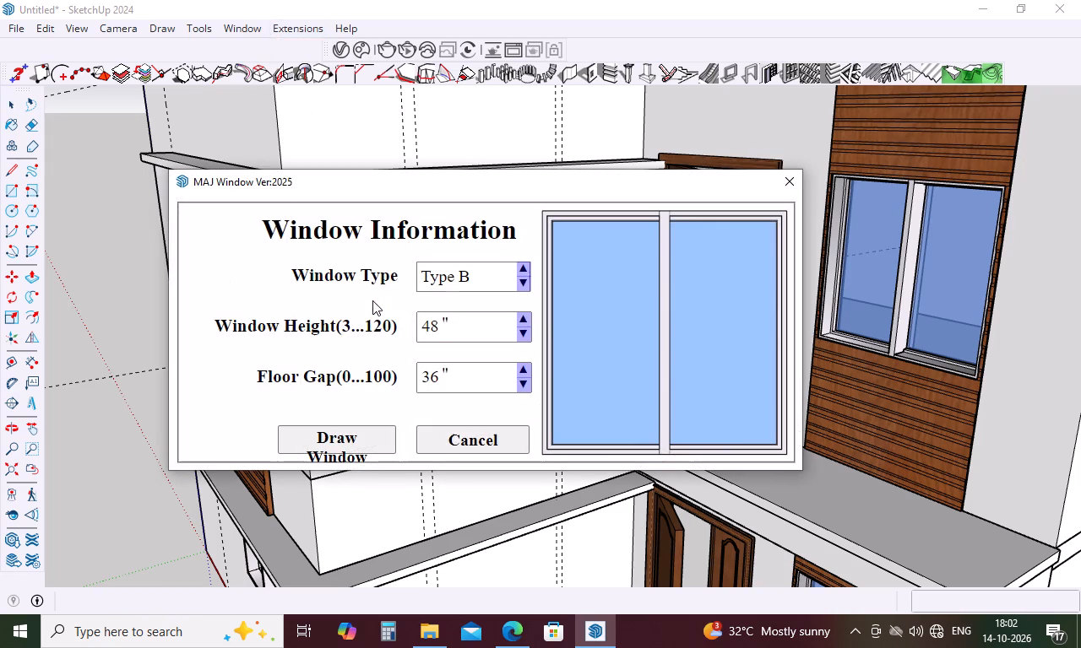
pyautogui.click(354, 443)
pyautogui.click(369, 306)
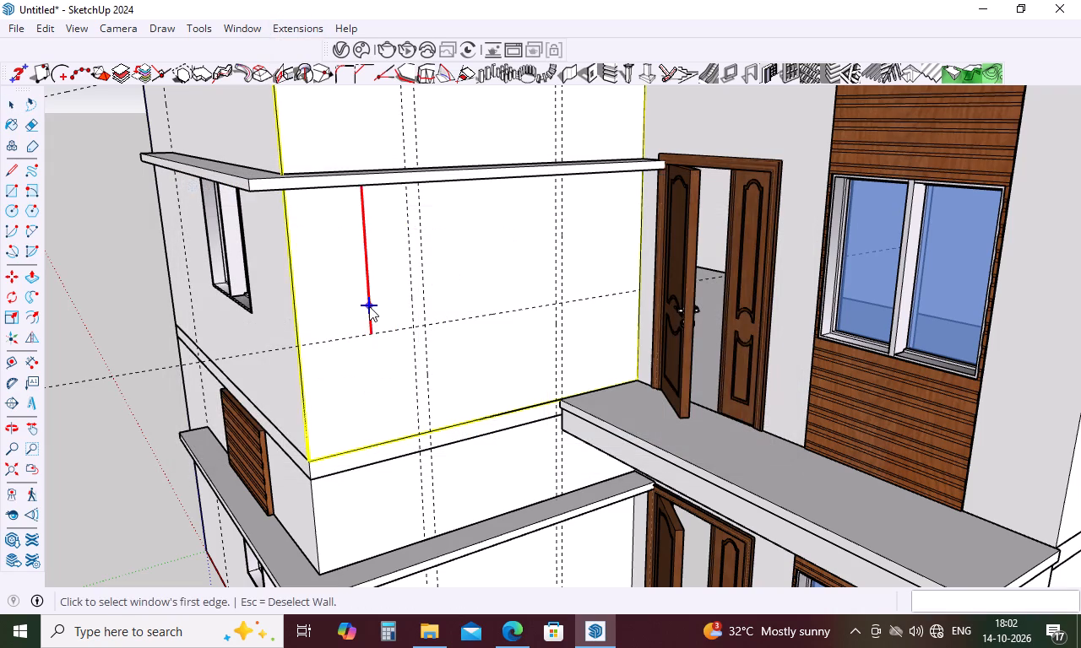
pyautogui.click(426, 327)
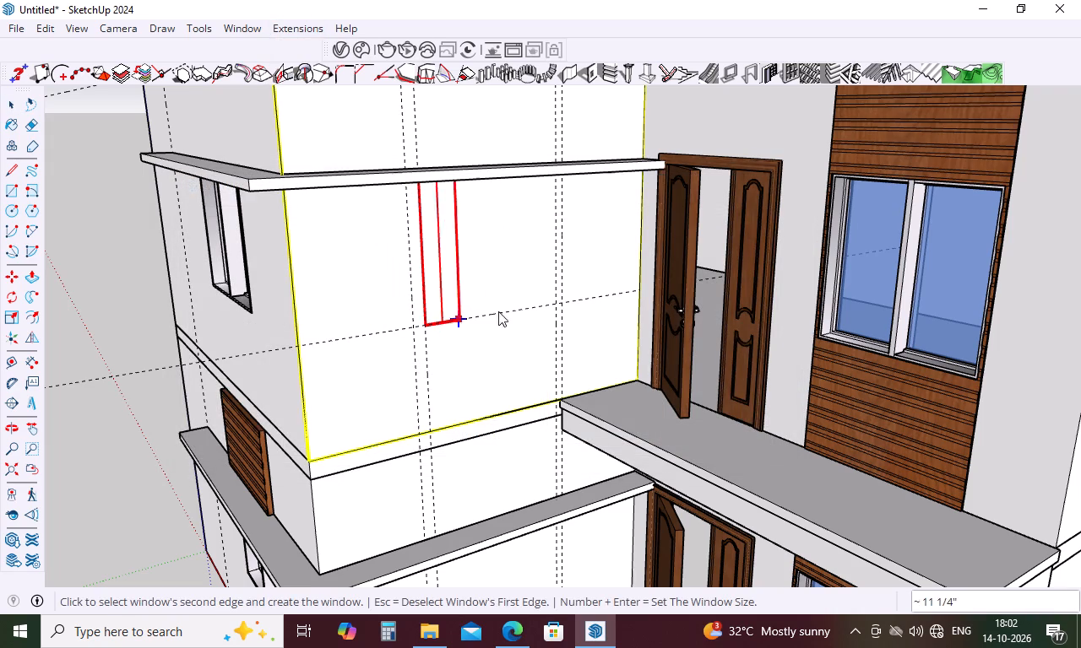
pyautogui.click(554, 304)
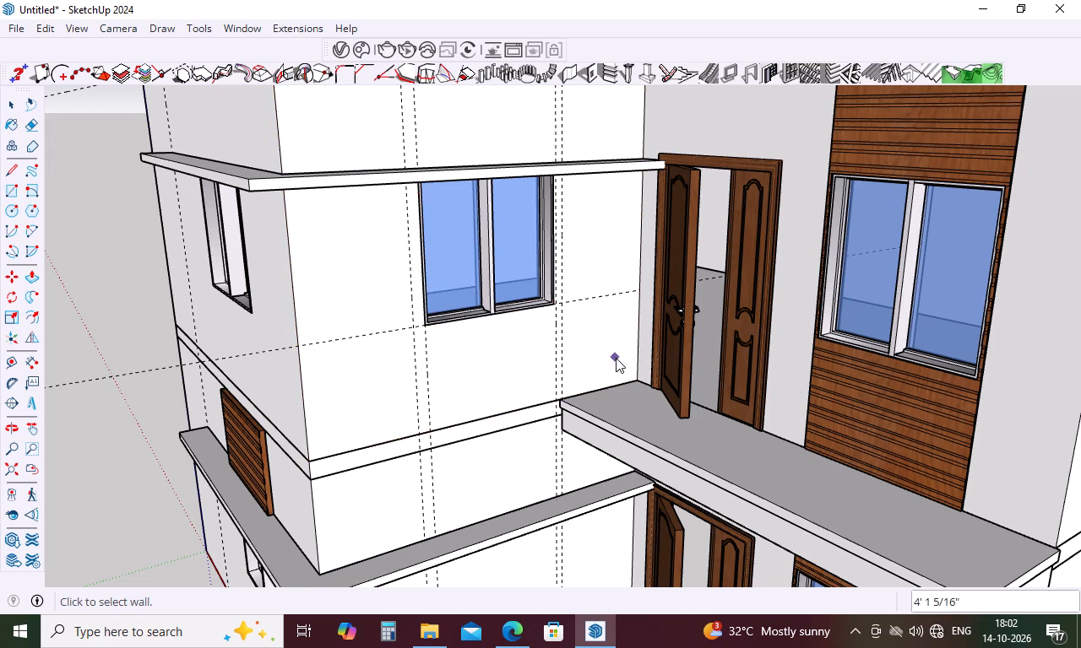
pyautogui.press('space')
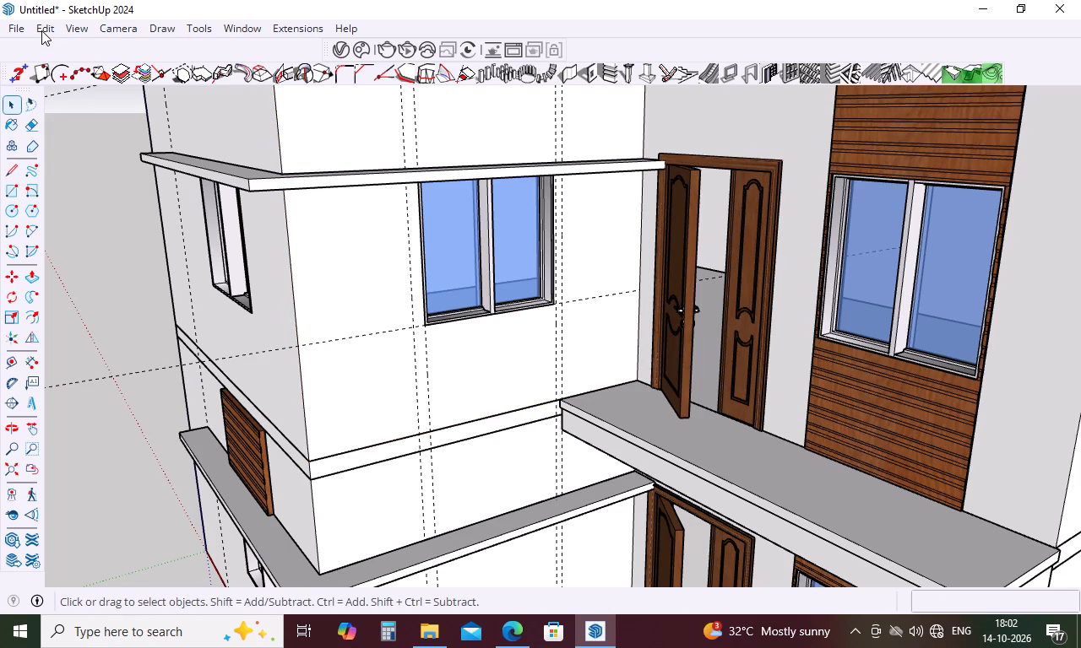
# Delete all guides from the model.
pyautogui.click(41, 30)
pyautogui.click(121, 199)
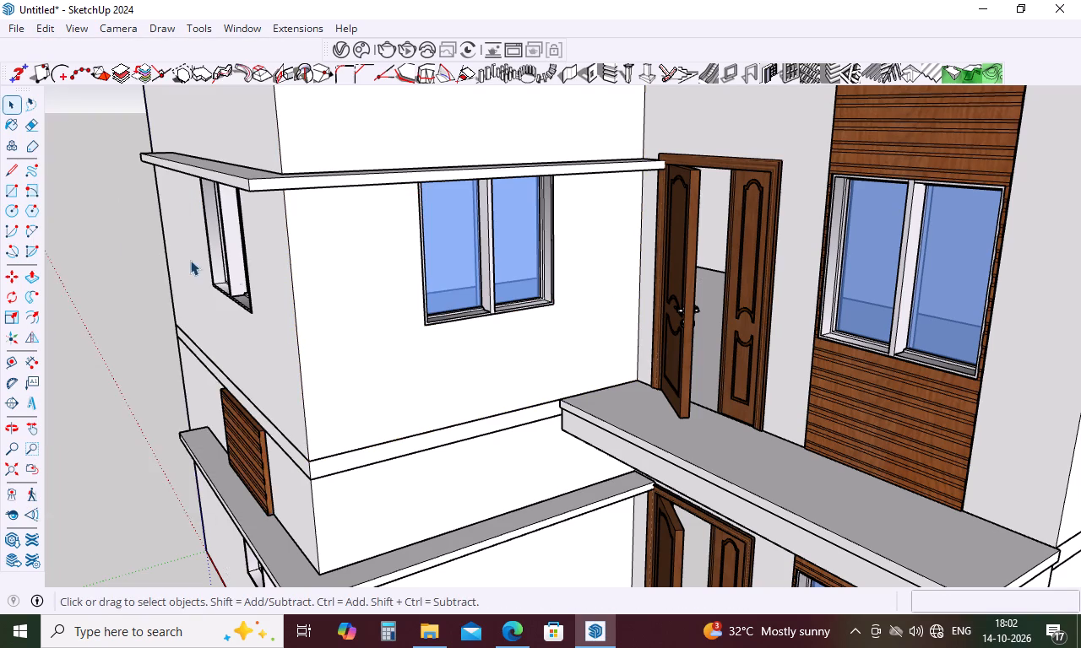
# Examine the house from the front, side and above, checking the upper-floor windows, roof edge and balcony.
pyautogui.scroll(-10, 324, 291)
pyautogui.moveTo(372, 345); pyautogui.dragTo(543, 204, button='middle')
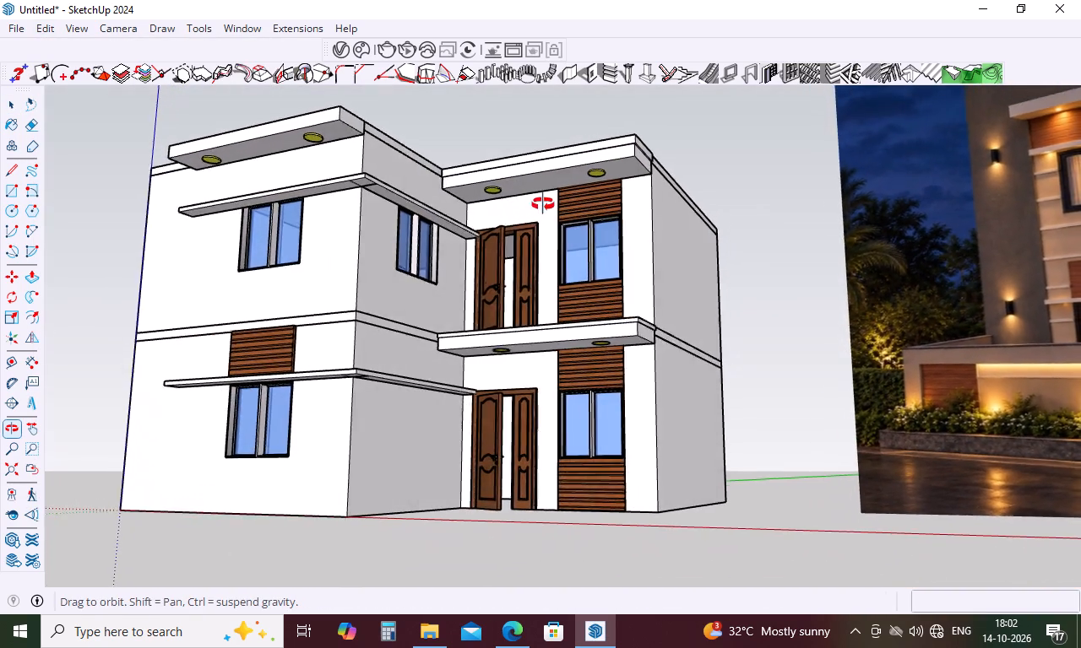
pyautogui.moveTo(543, 204); pyautogui.dragTo(444, 294, button='middle')
pyautogui.scroll(5, 323, 162)
pyautogui.moveTo(340, 163); pyautogui.dragTo(305, 272, button='middle')
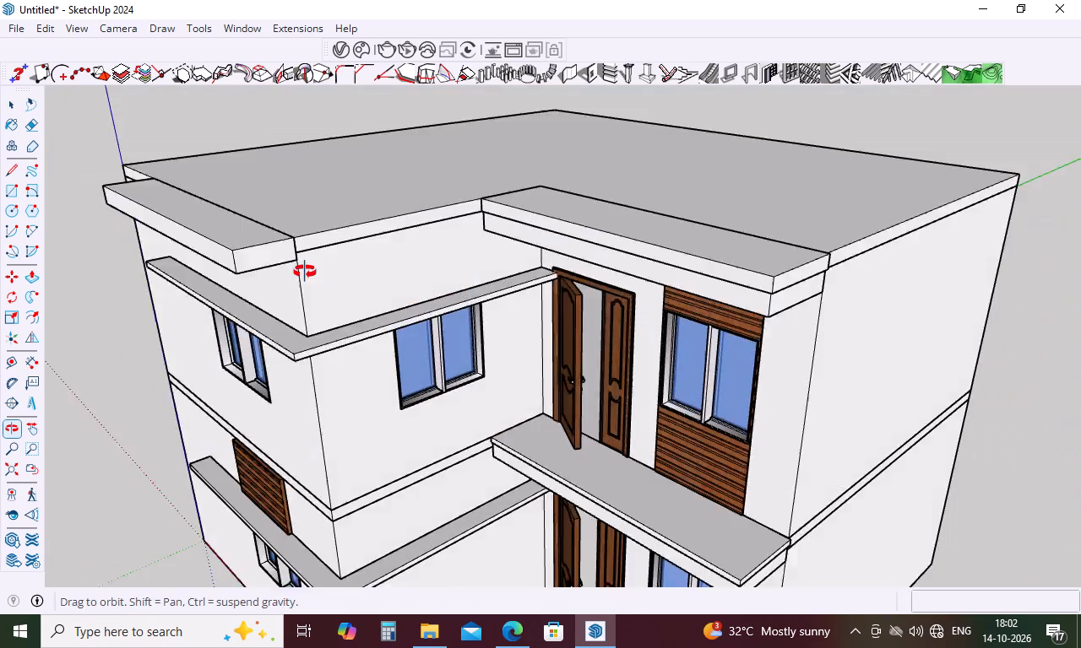
pyautogui.moveTo(305, 272); pyautogui.dragTo(332, 165, button='middle')
pyautogui.scroll(3, 379, 205)
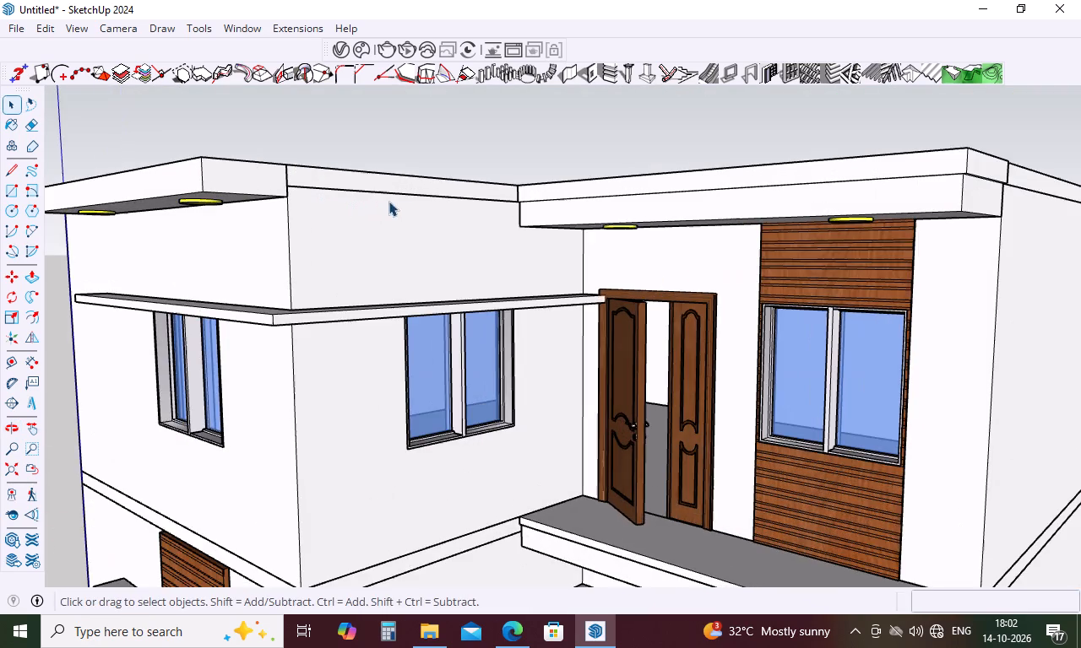
pyautogui.moveTo(447, 197); pyautogui.dragTo(529, 266, button='middle')
pyautogui.scroll(-4, 542, 256)
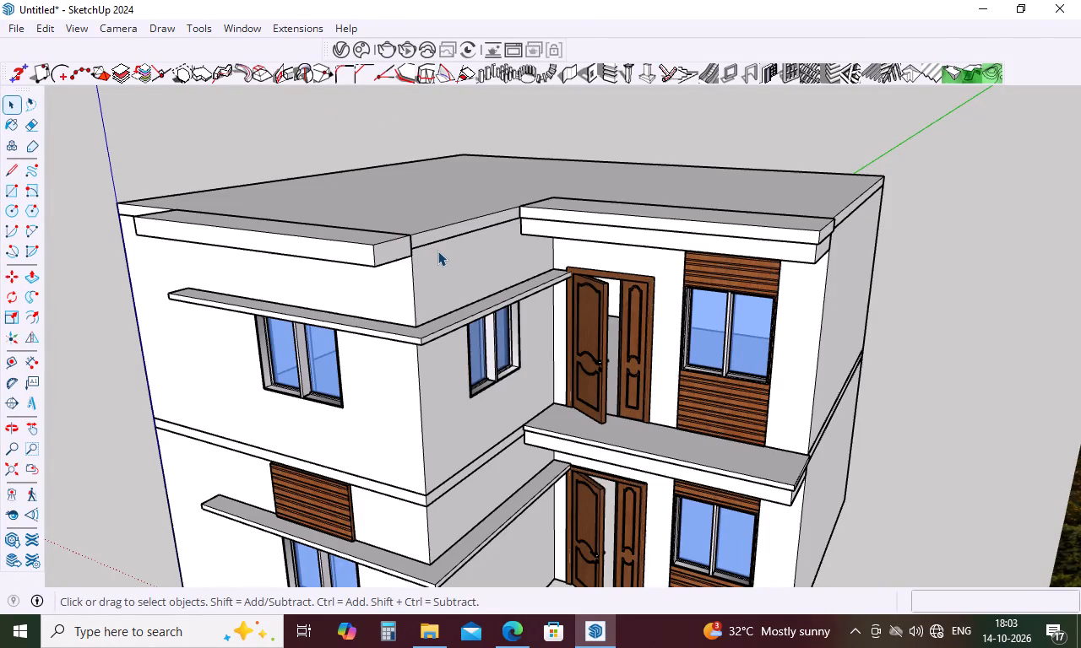
pyautogui.moveTo(564, 313); pyautogui.dragTo(652, 310, button='middle')
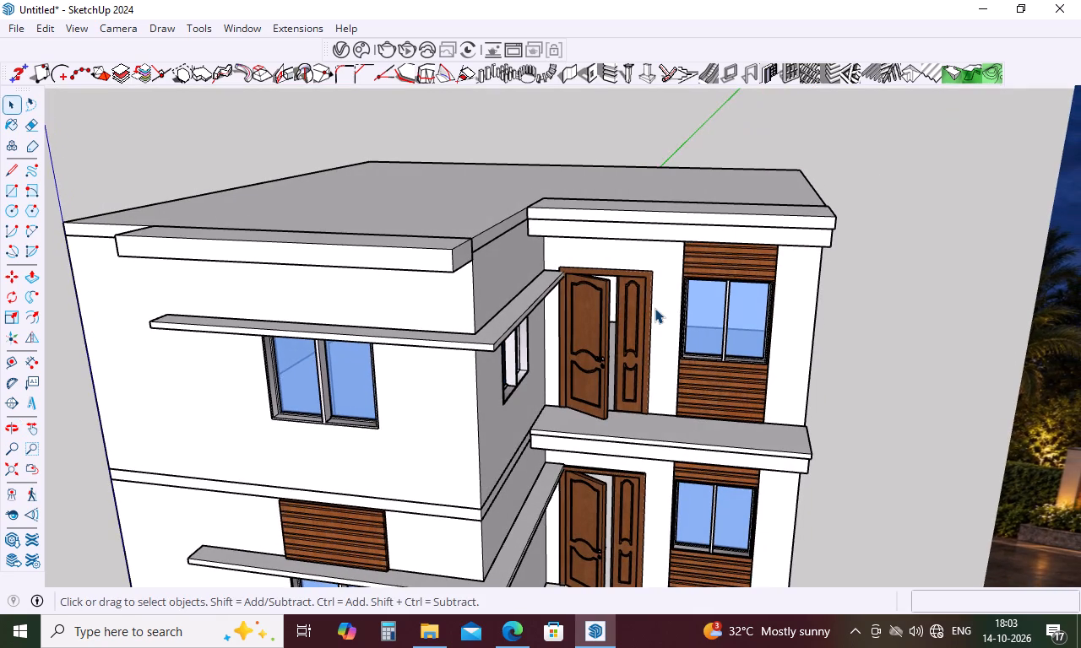
pyautogui.scroll(3, 657, 306)
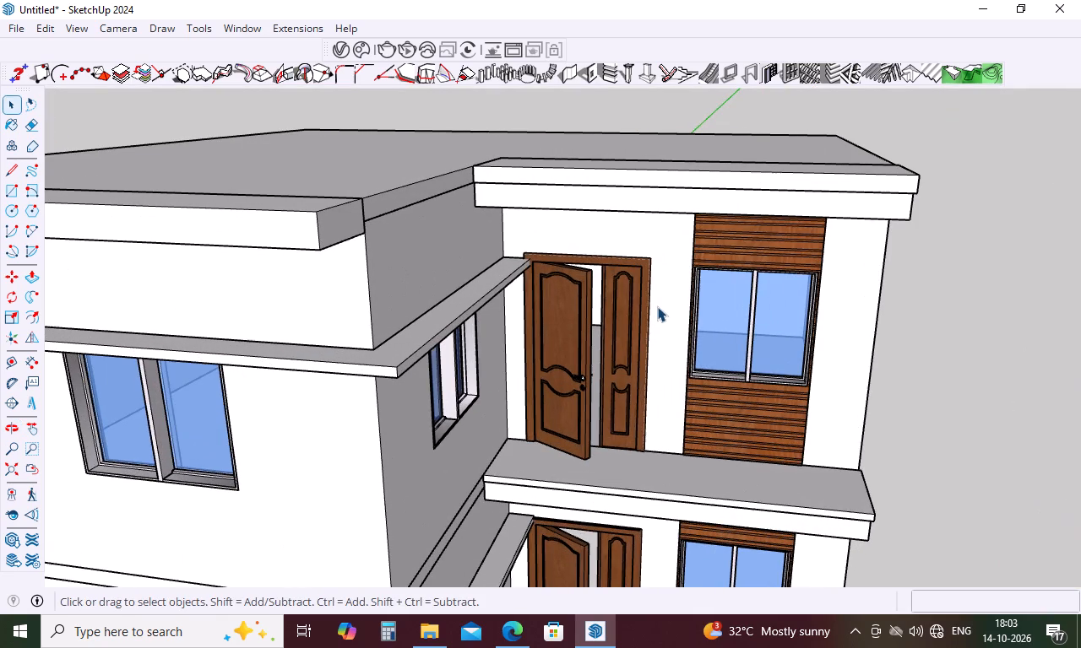
pyautogui.scroll(3, 658, 305)
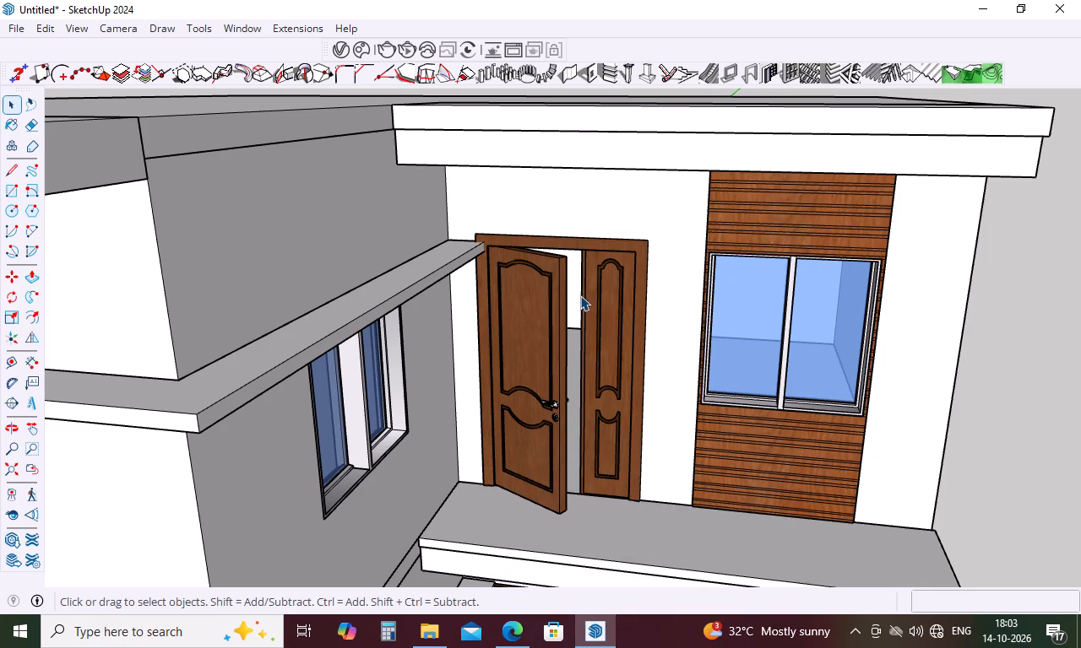
pyautogui.scroll(-5, 610, 283)
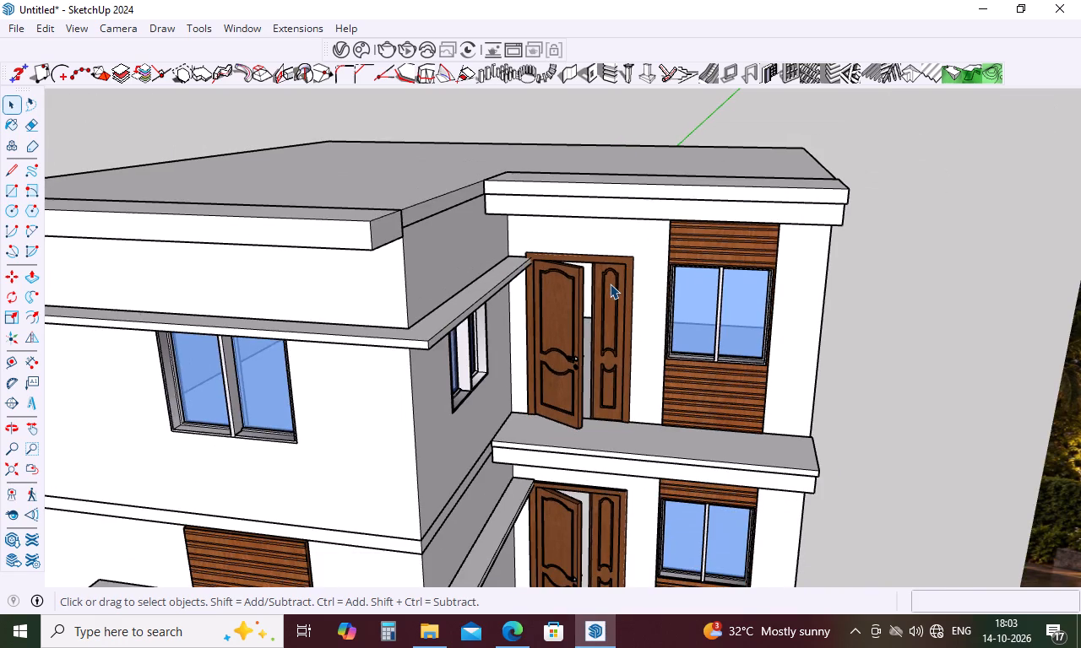
pyautogui.scroll(-3, 610, 283)
pyautogui.moveTo(661, 342); pyautogui.dragTo(594, 350, button='middle')
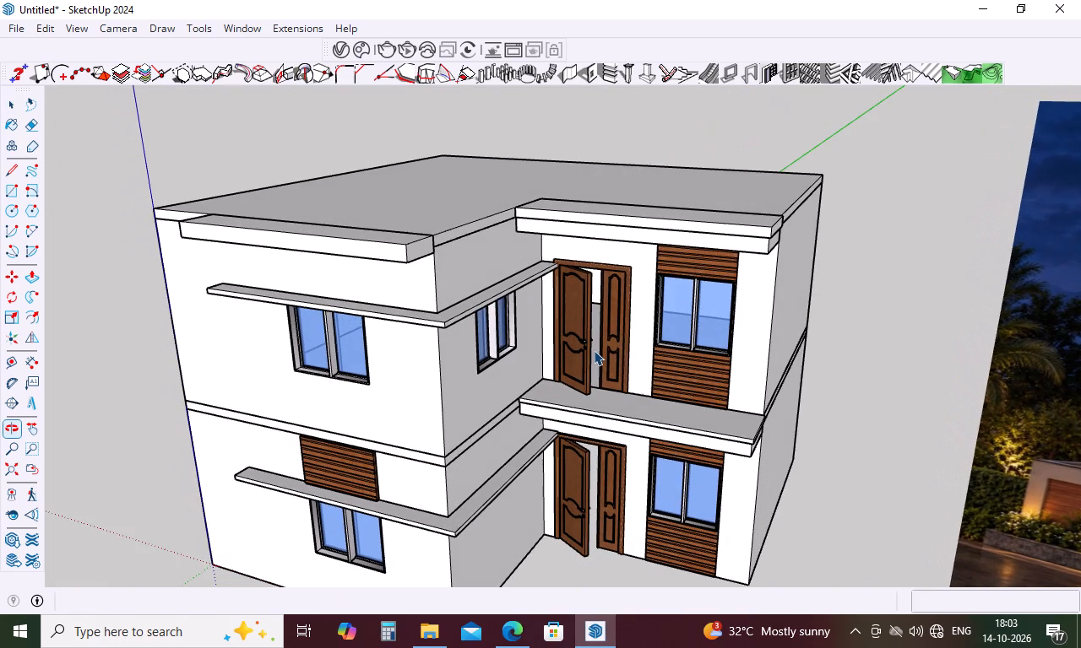
# Inspect the upper-floor balcony door up close, focusing on the carved groove details of its narrow leaf.
pyautogui.scroll(4, 735, 336)
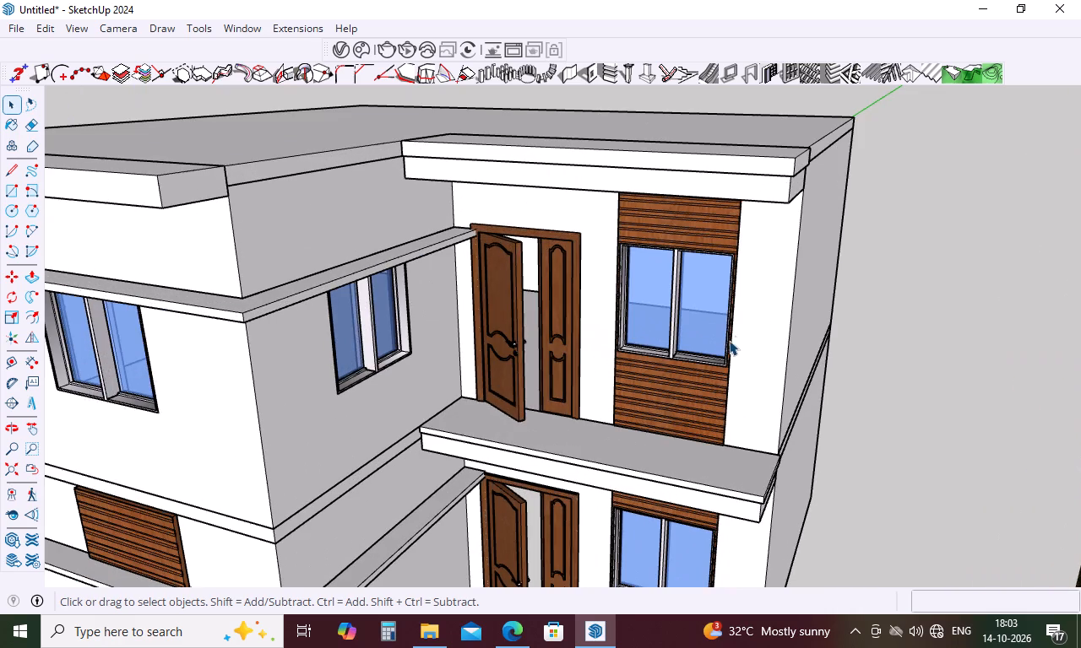
pyautogui.scroll(3, 721, 344)
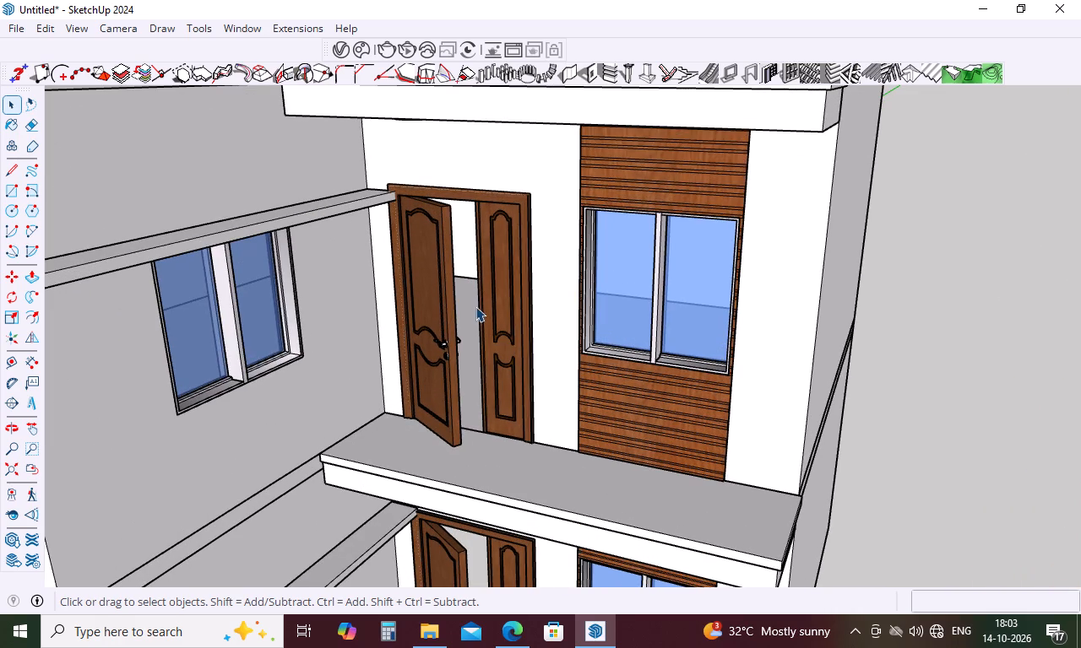
pyautogui.scroll(2, 486, 309)
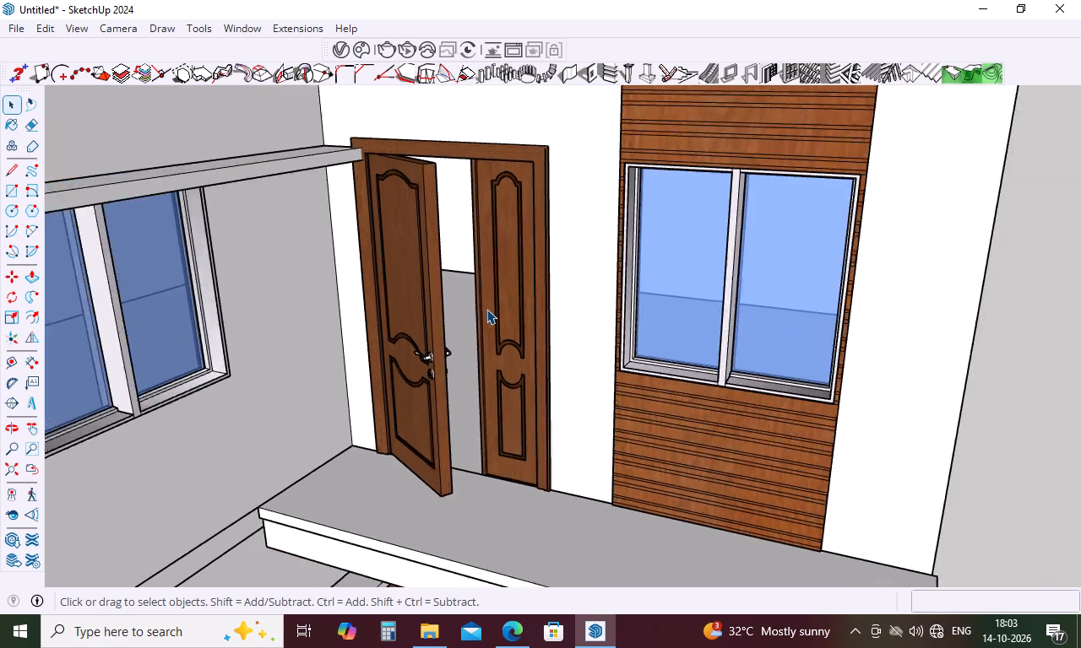
pyautogui.scroll(6, 486, 309)
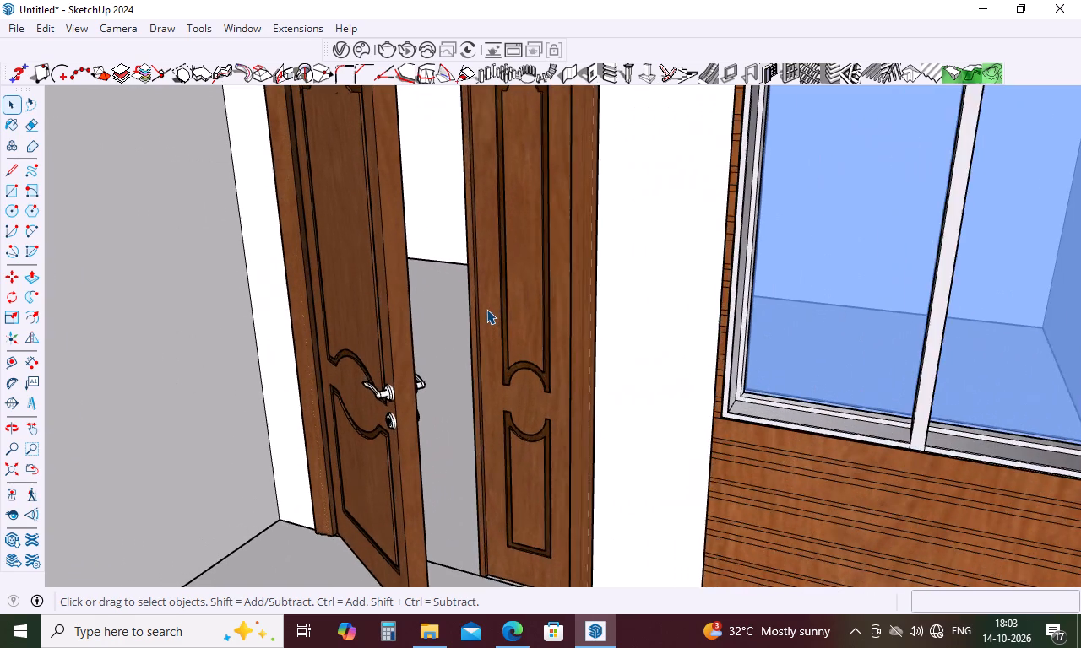
pyautogui.scroll(1, 486, 309)
pyautogui.scroll(-4, 486, 309)
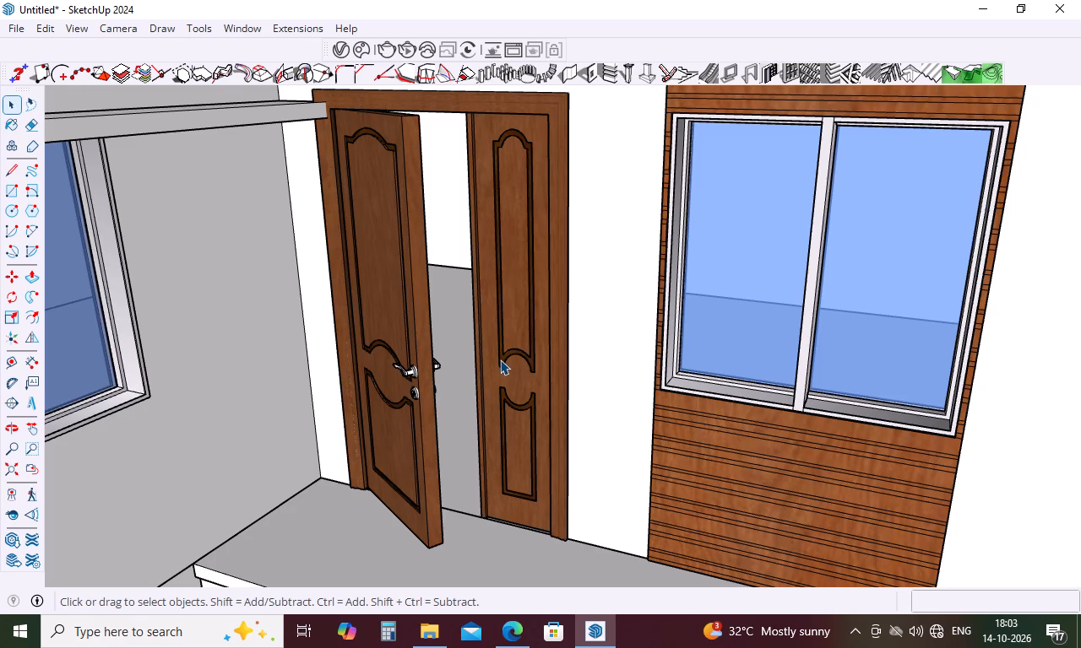
pyautogui.scroll(4, 509, 357)
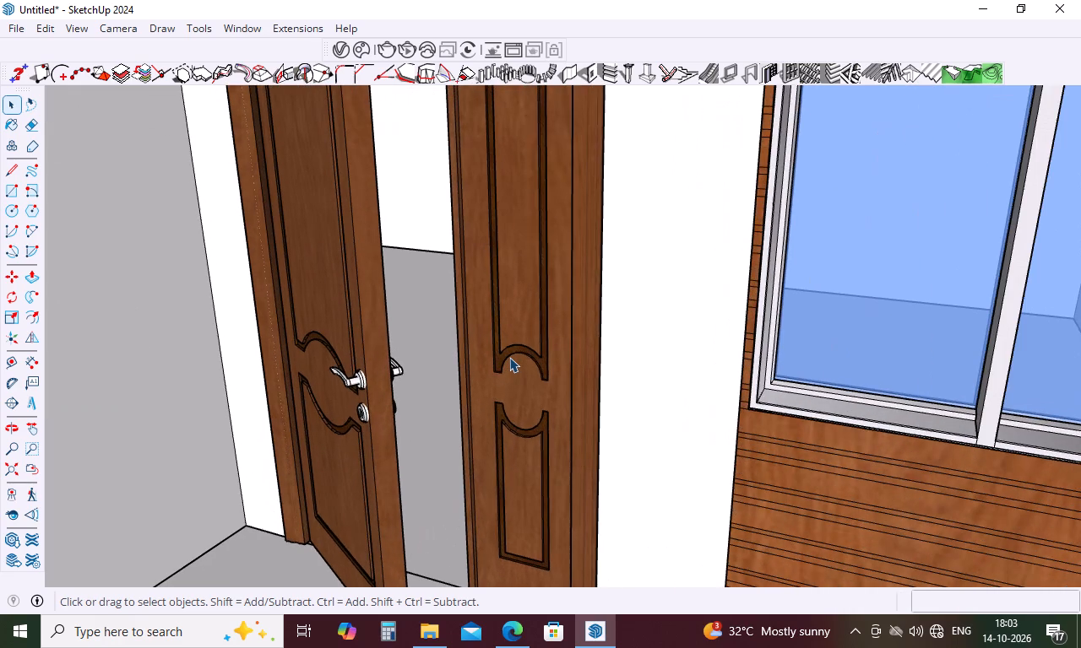
pyautogui.scroll(10, 509, 357)
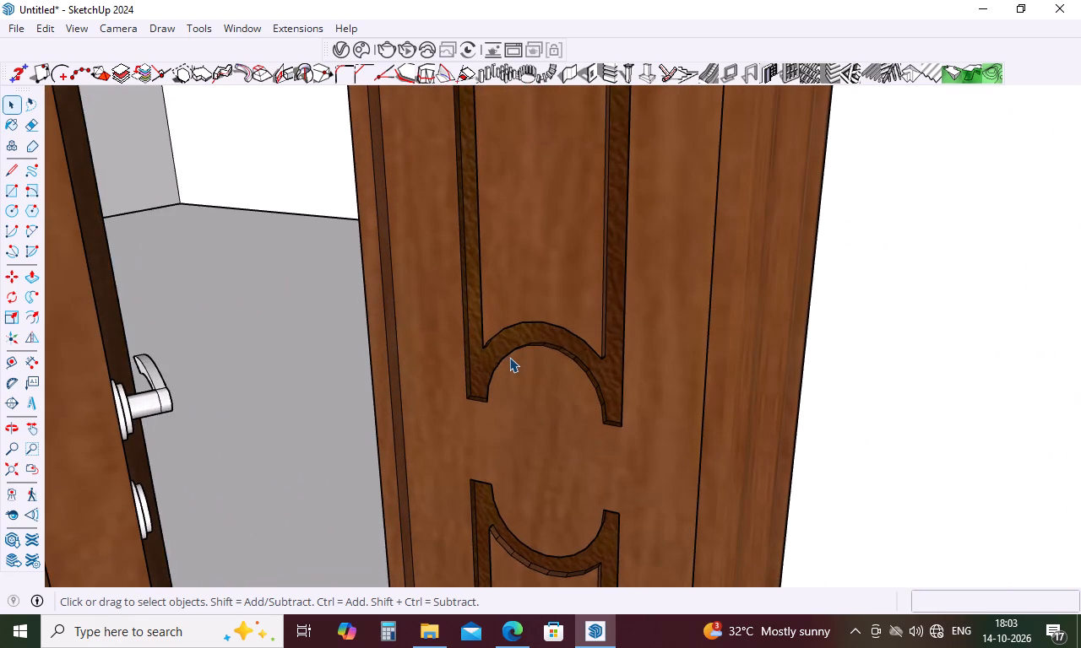
pyautogui.click(546, 335)
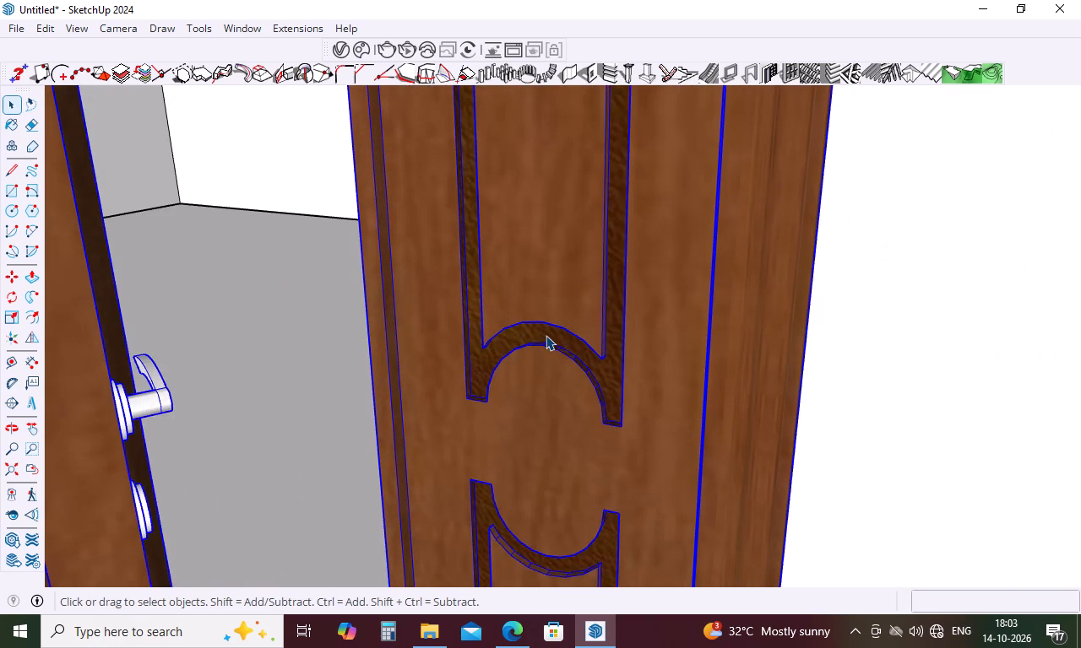
pyautogui.scroll(-16, 546, 335)
pyautogui.scroll(-5, 546, 335)
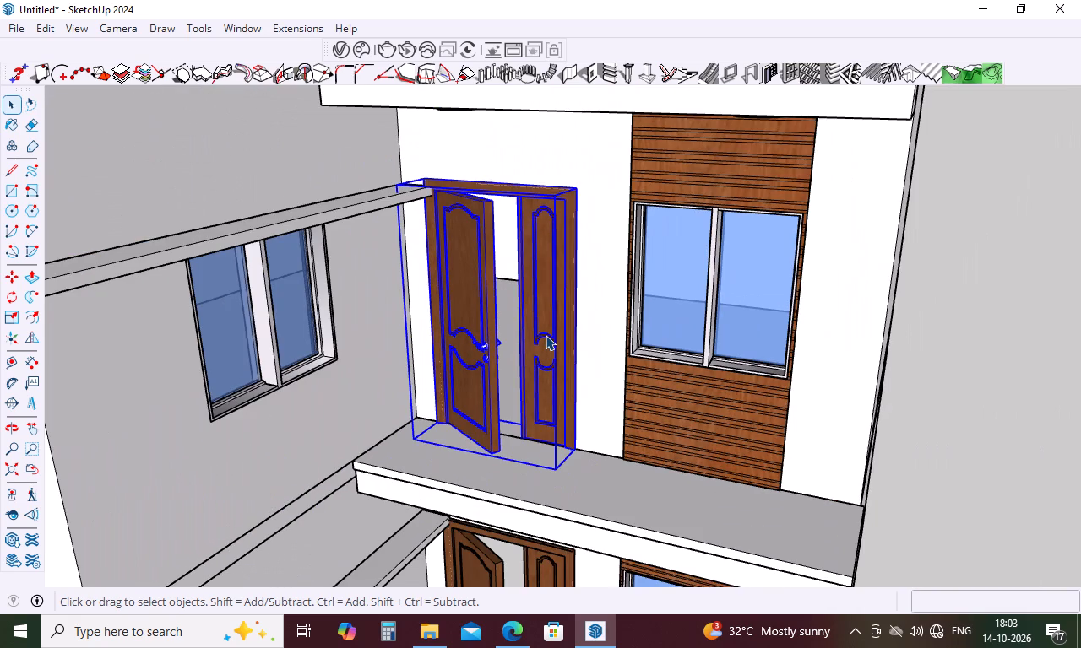
pyautogui.click(934, 420)
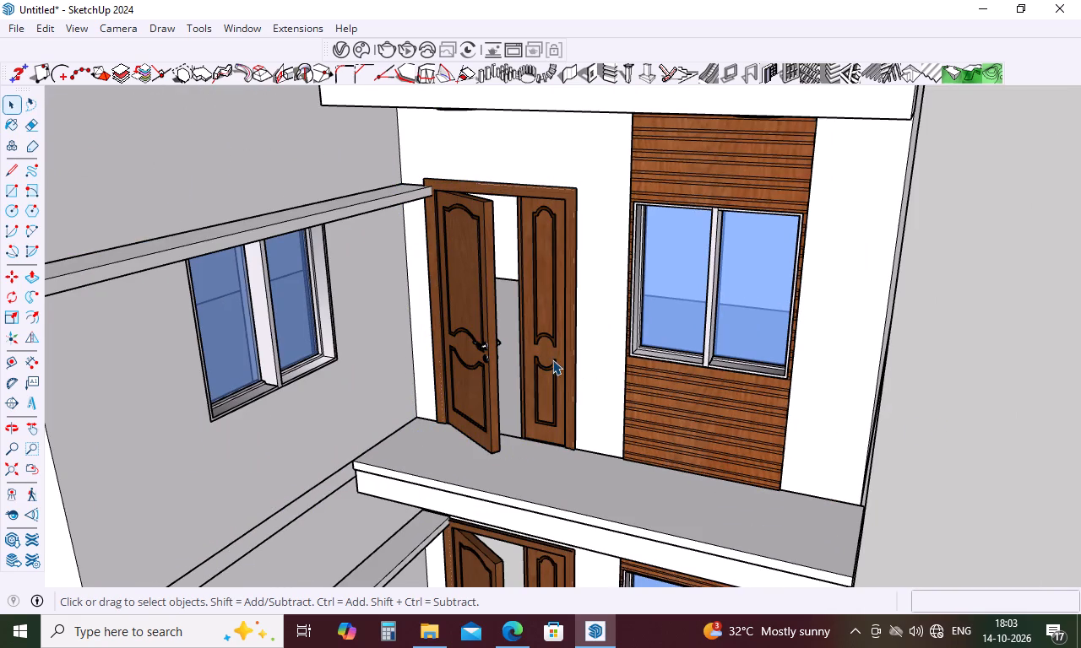
pyautogui.scroll(4, 549, 359)
pyautogui.moveTo(568, 351); pyautogui.dragTo(485, 352, button='middle')
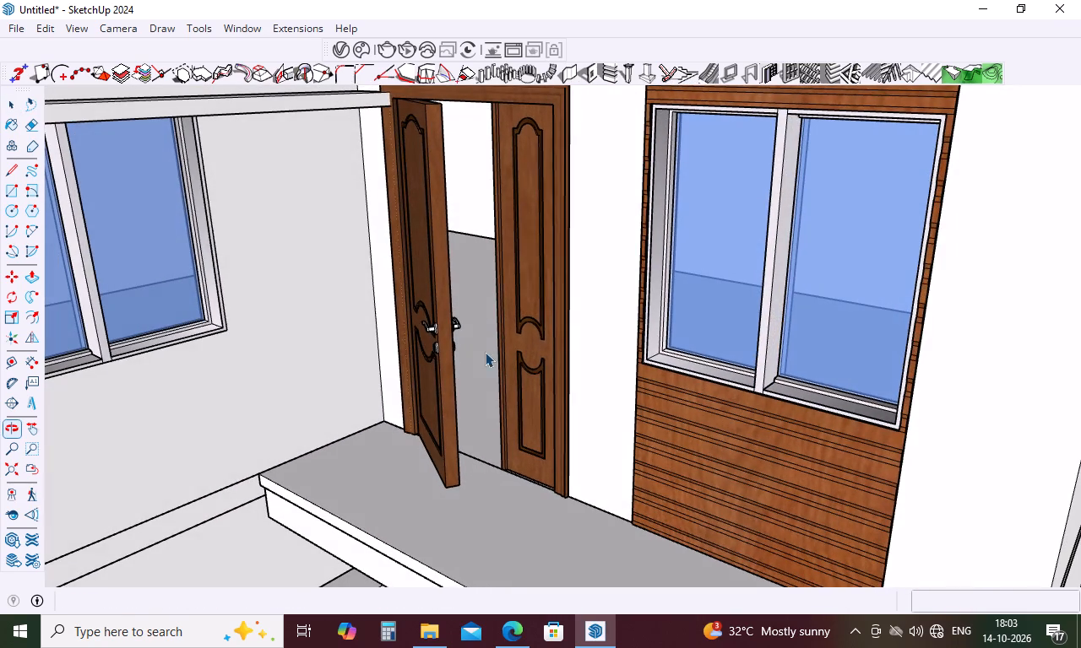
pyautogui.scroll(5, 533, 337)
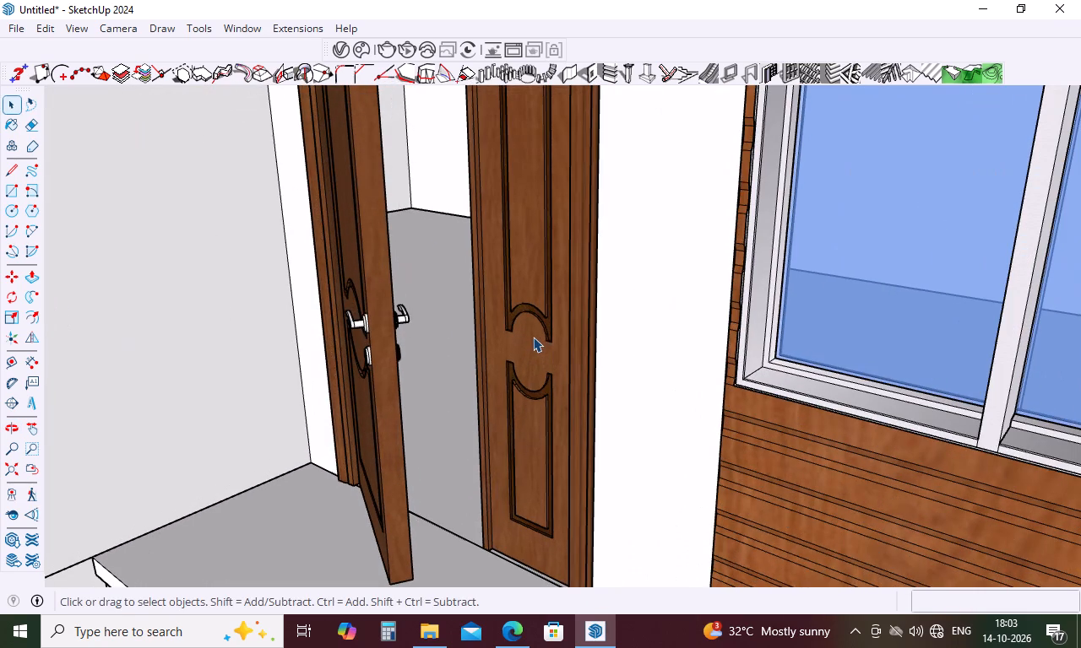
pyautogui.scroll(5, 546, 343)
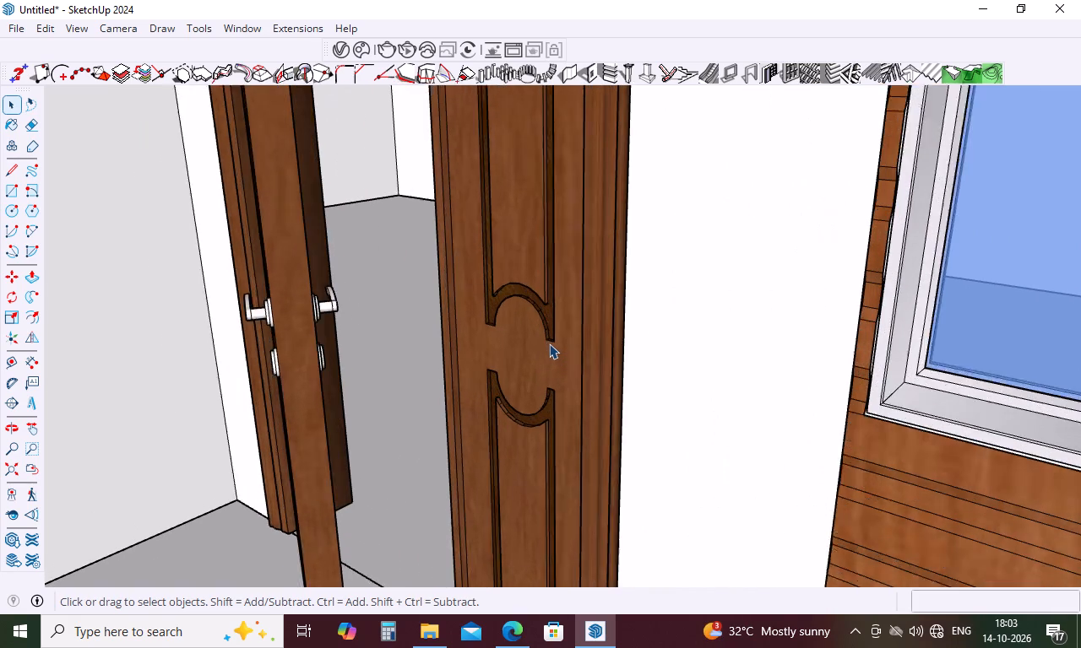
pyautogui.scroll(3, 549, 343)
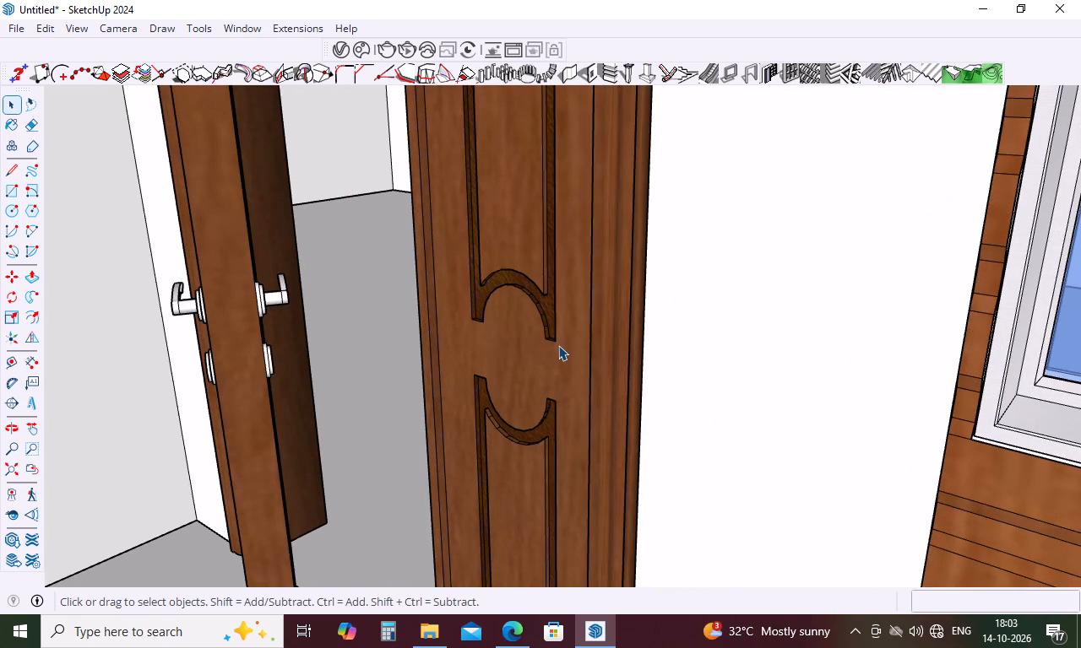
pyautogui.scroll(3, 558, 345)
pyautogui.moveTo(562, 345); pyautogui.dragTo(831, 333, button='middle')
pyautogui.moveTo(772, 337); pyautogui.dragTo(627, 378, button='middle')
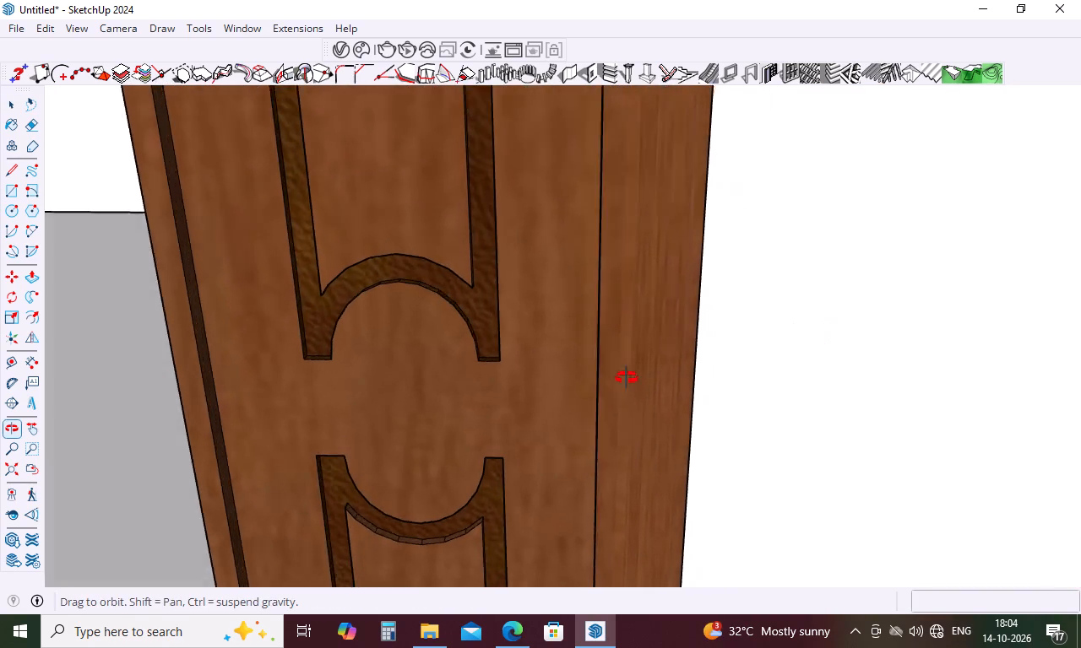
pyautogui.moveTo(627, 378); pyautogui.dragTo(568, 377, button='middle')
pyautogui.scroll(4, 565, 373)
pyautogui.moveTo(589, 359); pyautogui.dragTo(504, 386, button='middle')
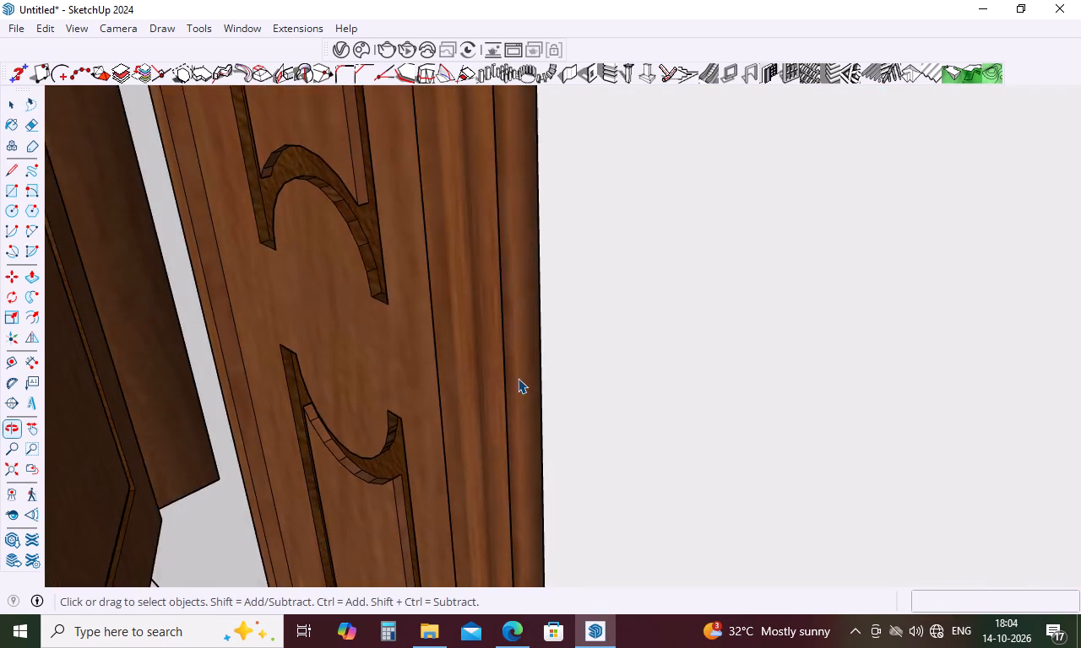
# Examine the upper-floor balcony's double door together with the adjacent window and wood-clad wall.
pyautogui.scroll(-16, 518, 378)
pyautogui.scroll(-10, 527, 373)
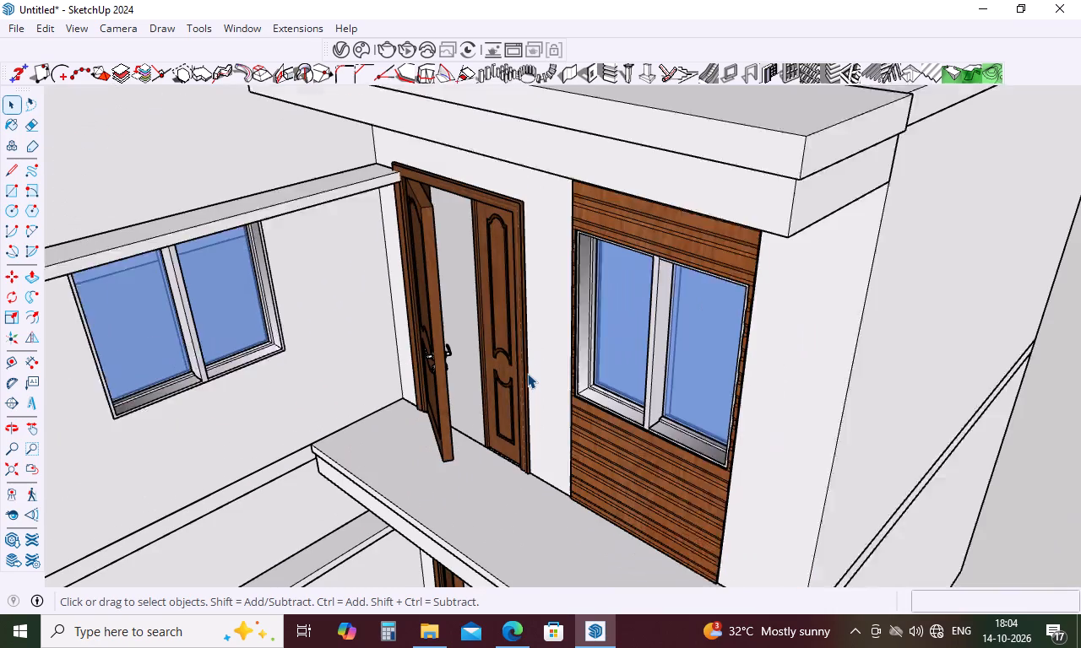
pyautogui.scroll(-1, 527, 373)
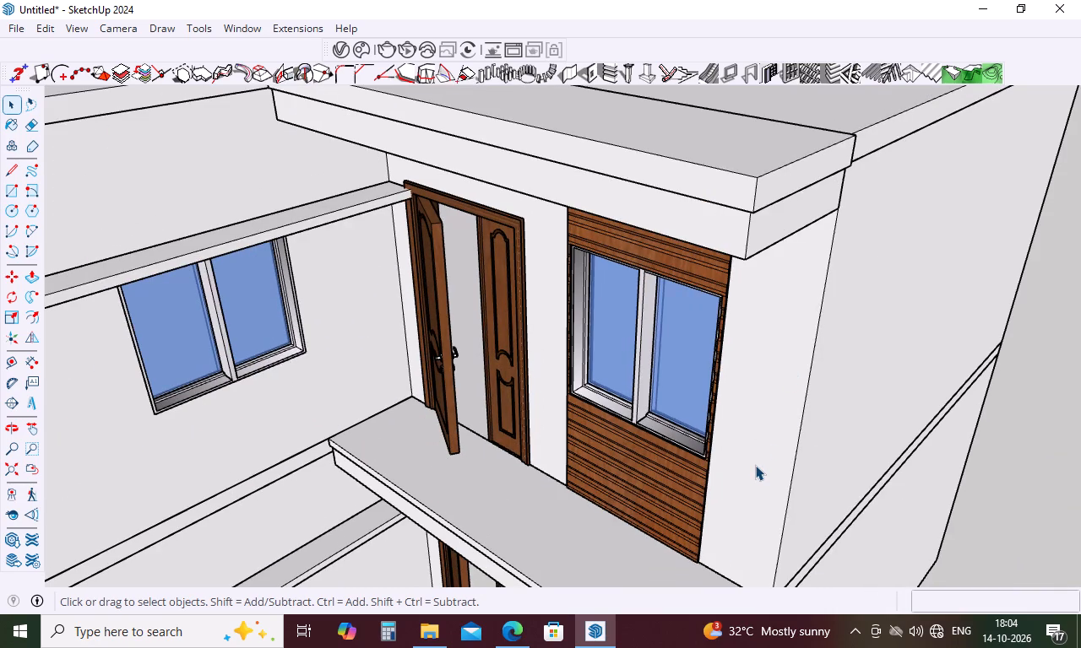
pyautogui.scroll(-4, 755, 452)
pyautogui.moveTo(755, 451); pyautogui.dragTo(819, 383, button='middle')
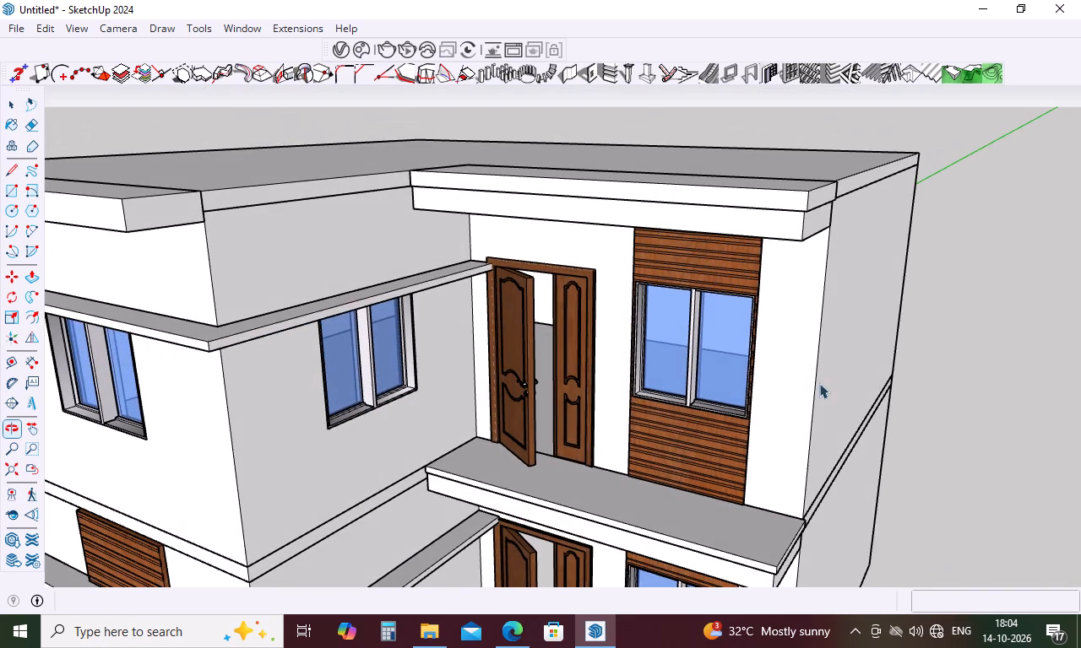
pyautogui.scroll(8, 606, 399)
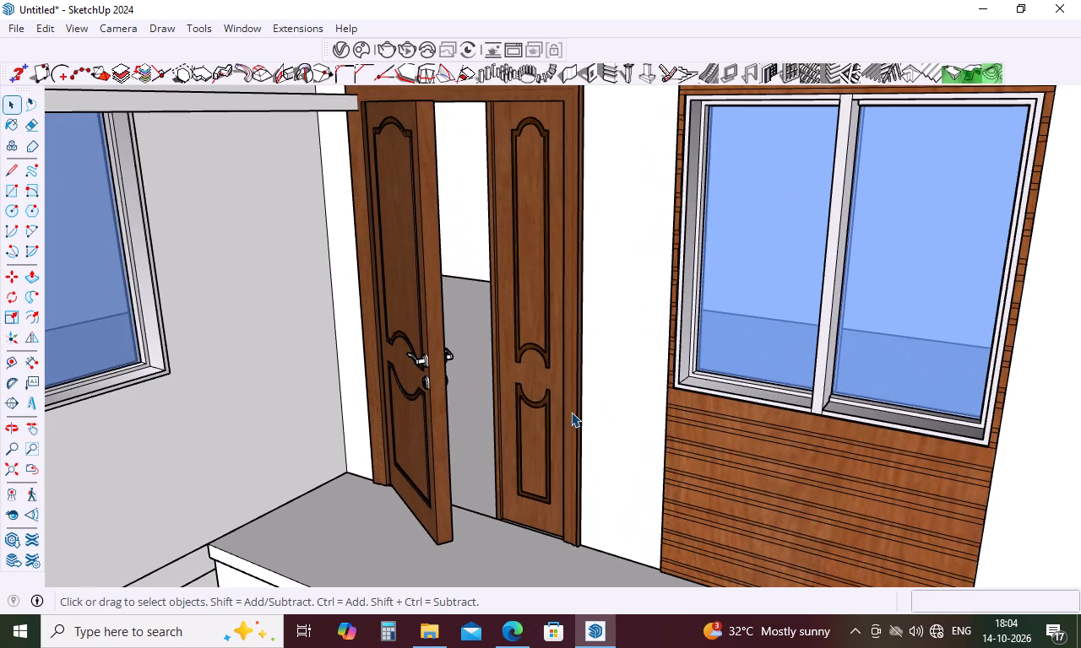
pyautogui.moveTo(571, 412); pyautogui.dragTo(629, 378, button='middle')
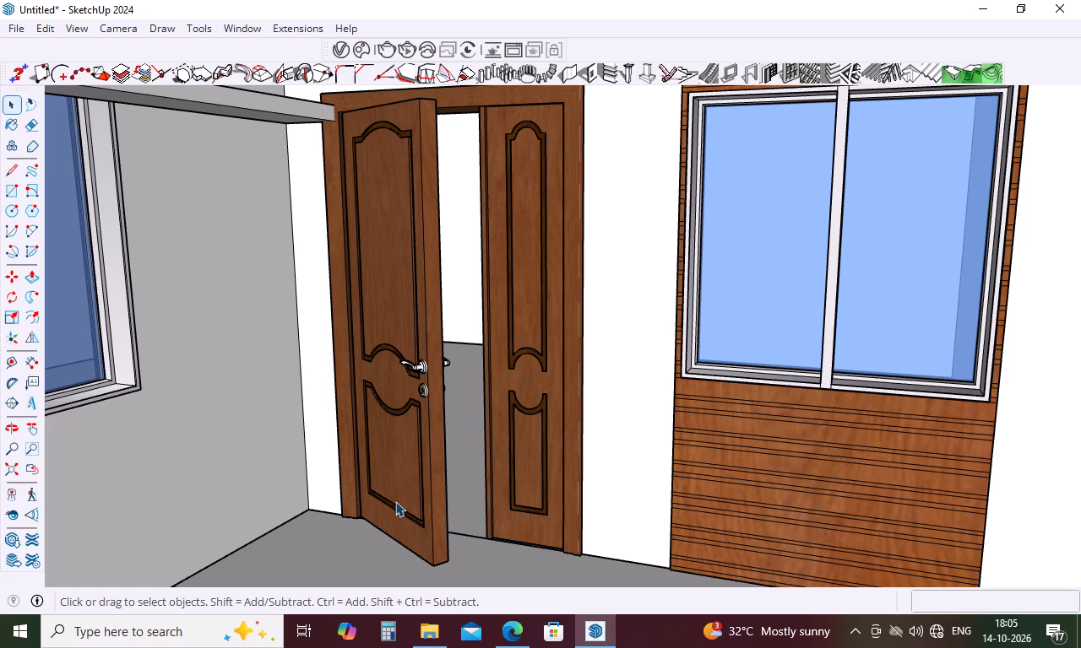
# Compare the house model with the reference image, focusing on the upper-floor side window, balcony door, railings and roof edge.
pyautogui.scroll(-15, 394, 508)
pyautogui.moveTo(460, 484); pyautogui.dragTo(474, 469, button='middle')
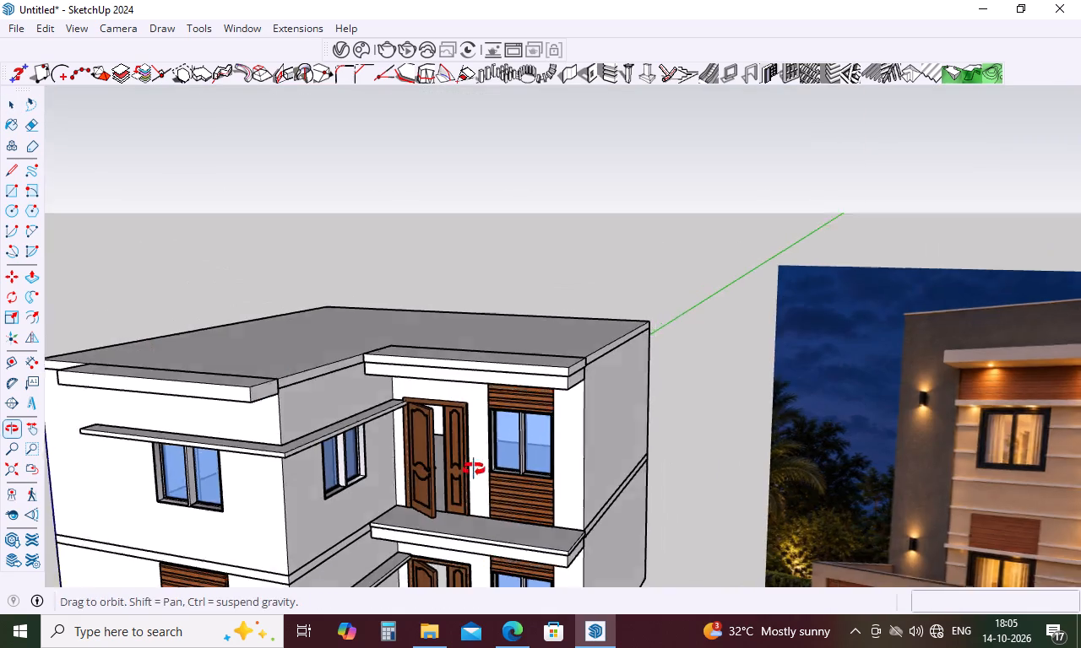
pyautogui.moveTo(474, 469); pyautogui.dragTo(511, 433, button='middle')
pyautogui.scroll(1, 511, 433)
pyautogui.scroll(-10, 508, 430)
pyautogui.scroll(2, 794, 440)
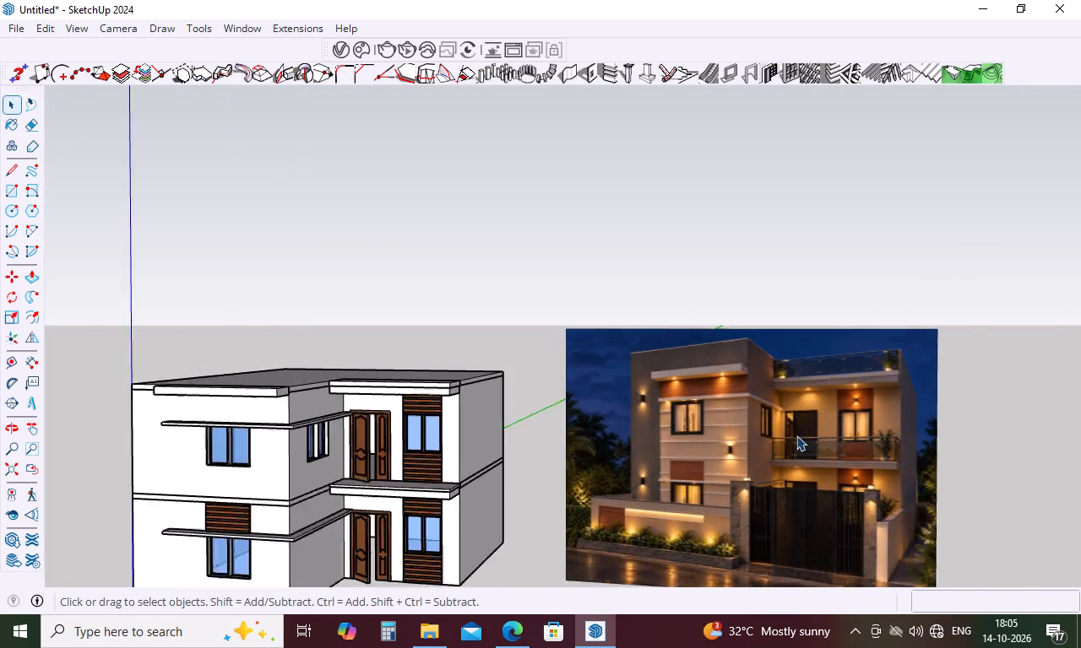
pyautogui.scroll(20, 796, 435)
pyautogui.scroll(6, 800, 440)
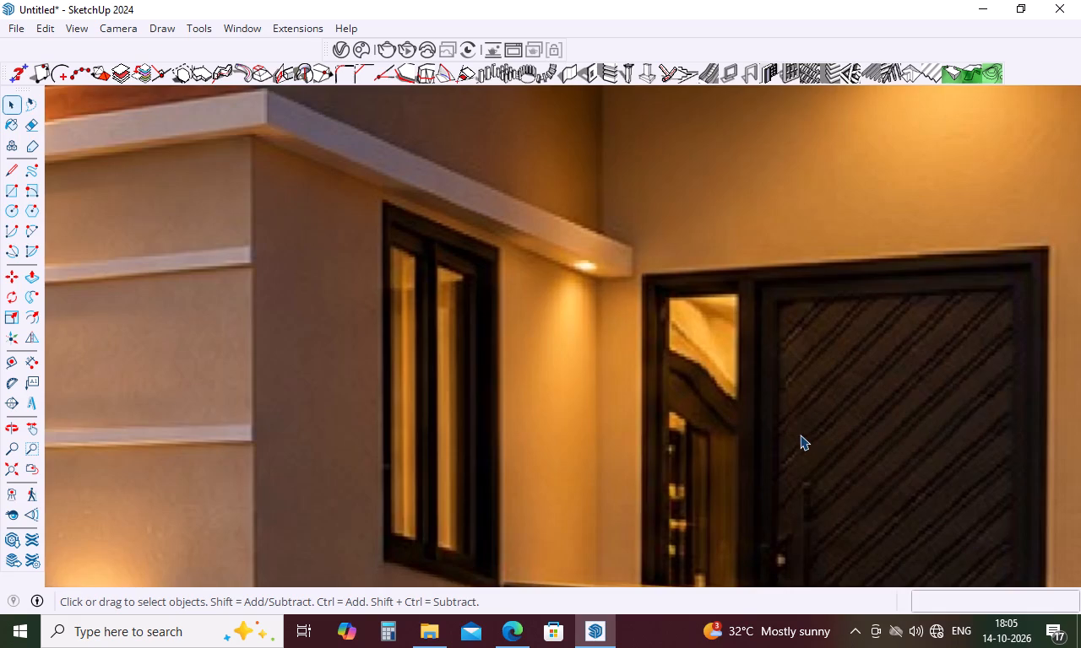
pyautogui.scroll(-12, 797, 424)
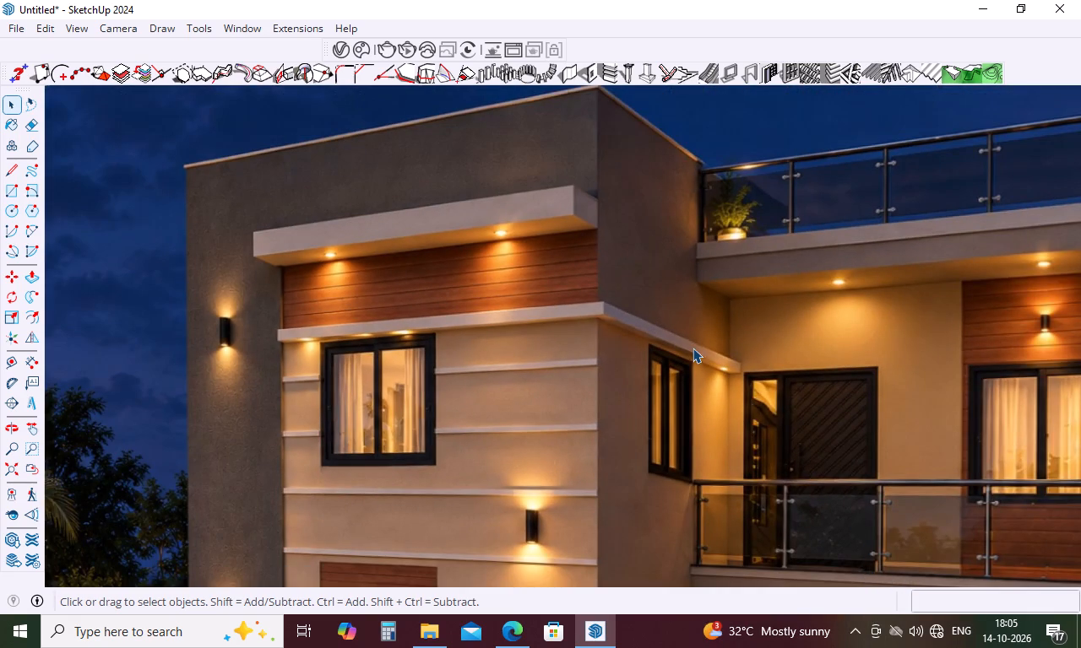
pyautogui.scroll(-16, 693, 348)
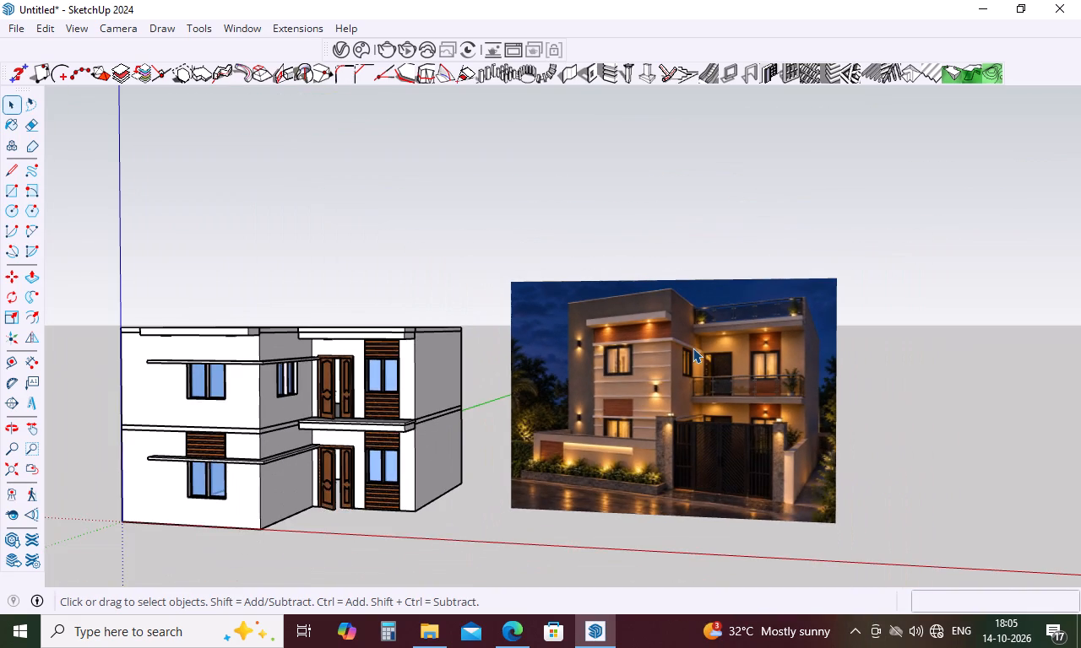
pyautogui.scroll(5, 753, 368)
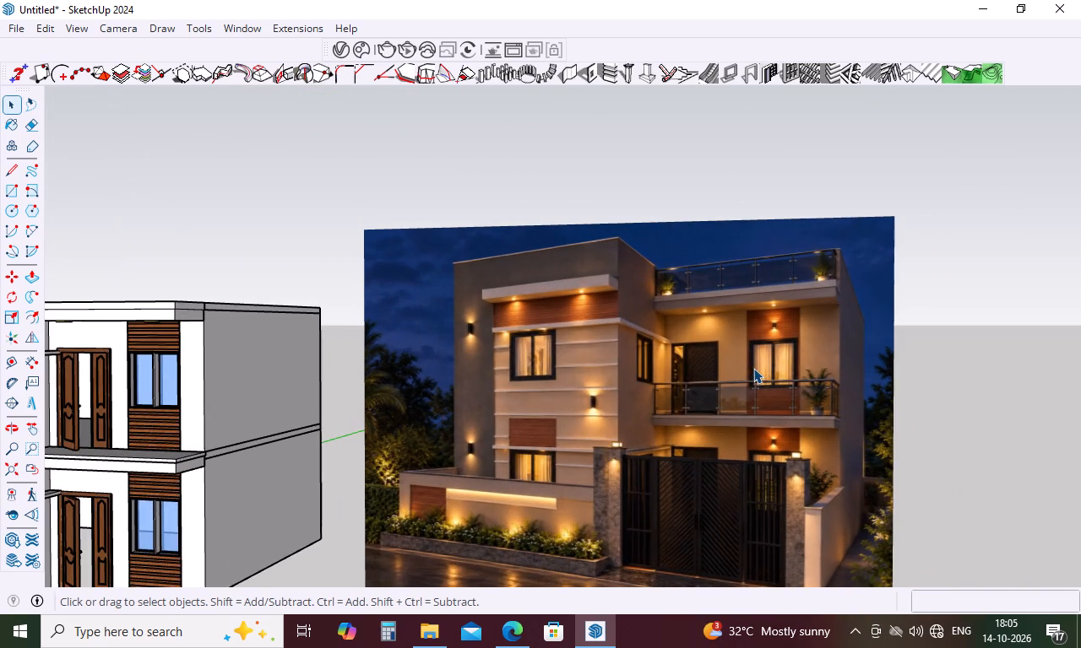
pyautogui.scroll(-4, 774, 354)
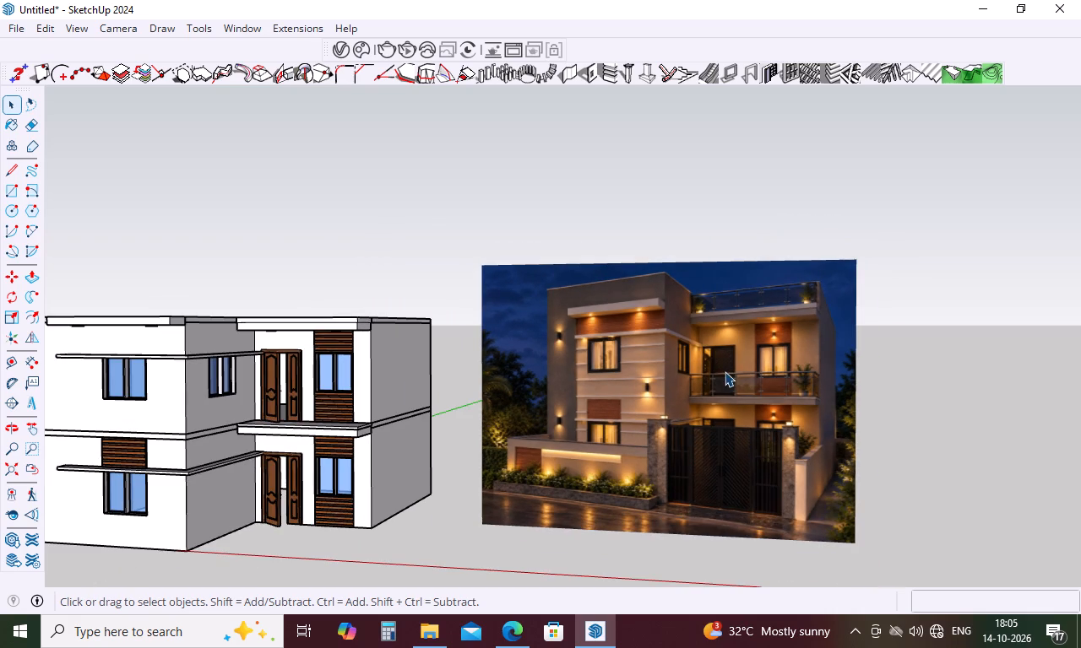
pyautogui.scroll(4, 313, 300)
pyautogui.scroll(5, 385, 297)
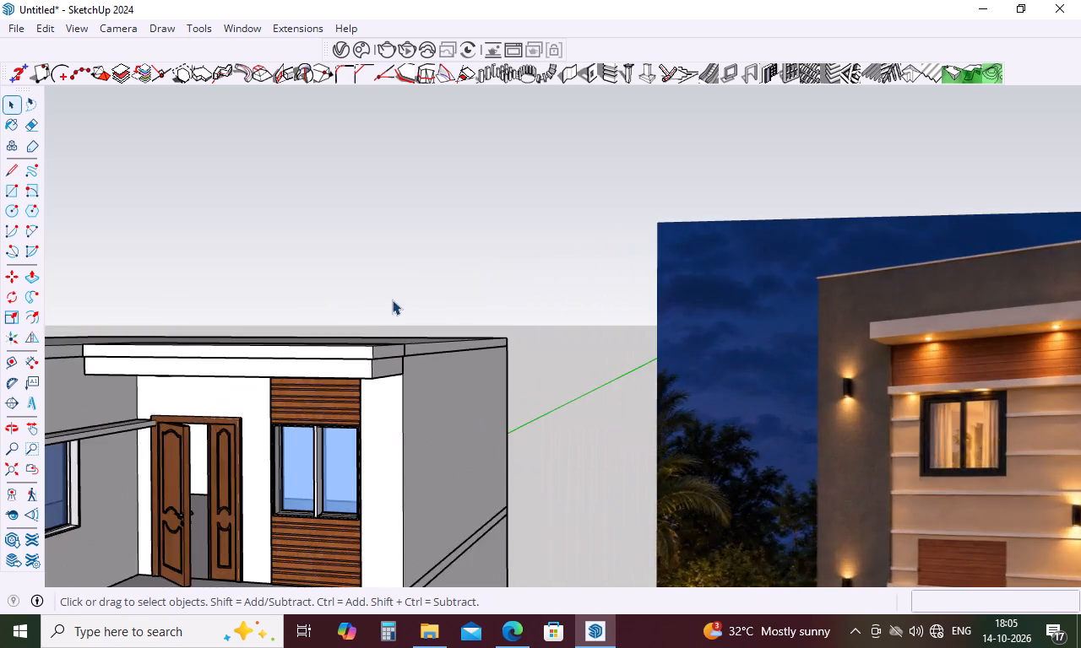
pyautogui.scroll(4, 387, 334)
pyautogui.scroll(-11, 438, 305)
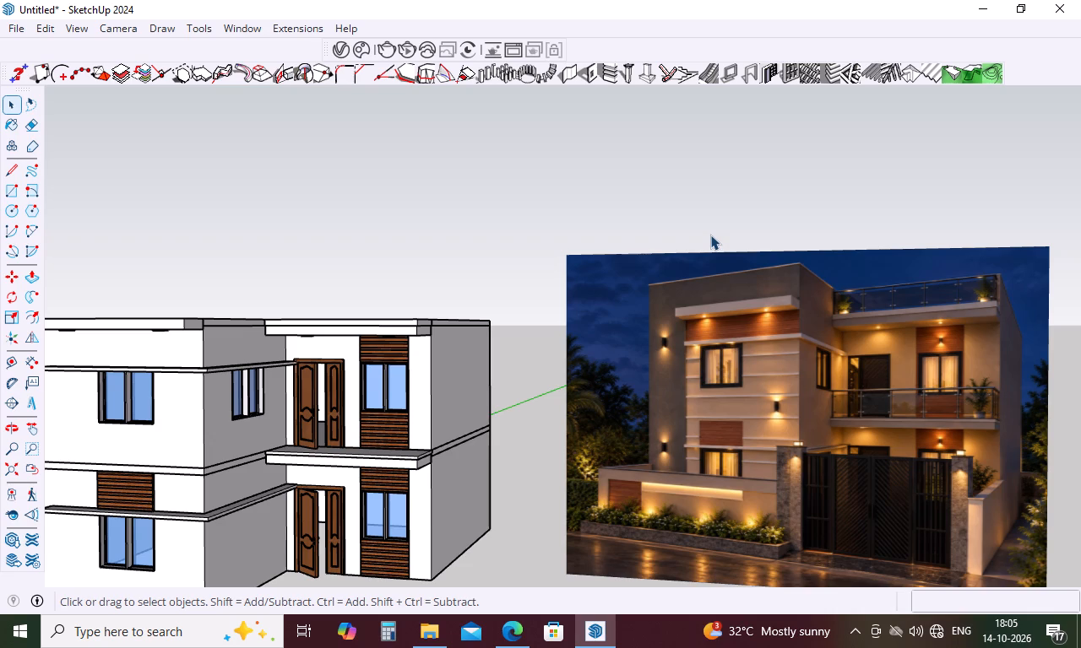
# Minimize SketchUp and launch Fuji from the desktop.
pyautogui.click(984, 6)
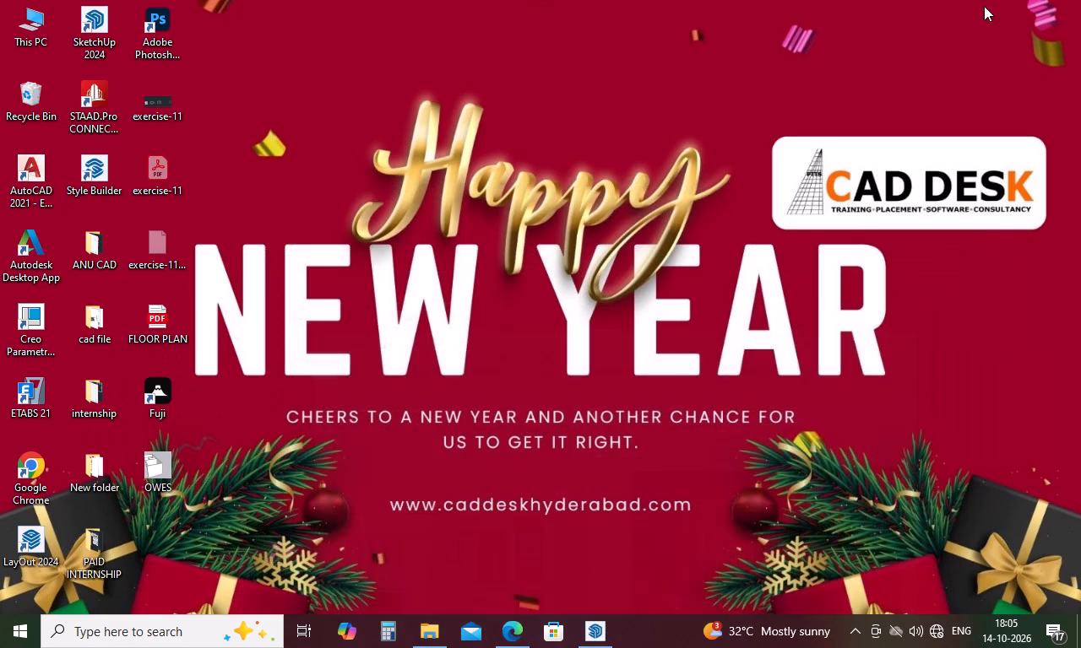
pyautogui.doubleClick(151, 401)
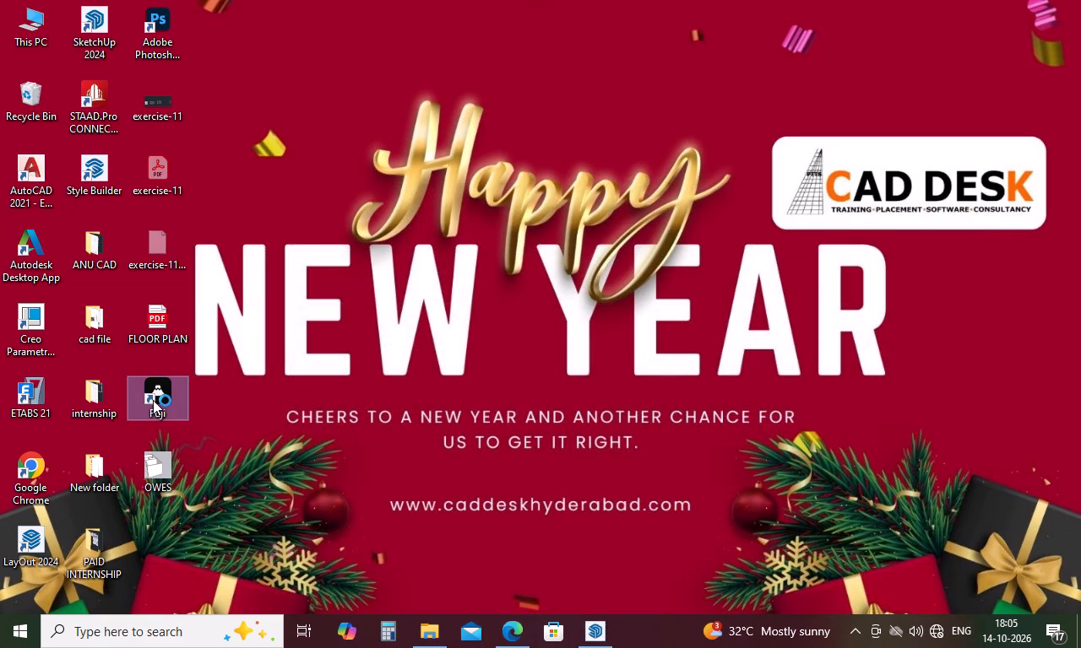
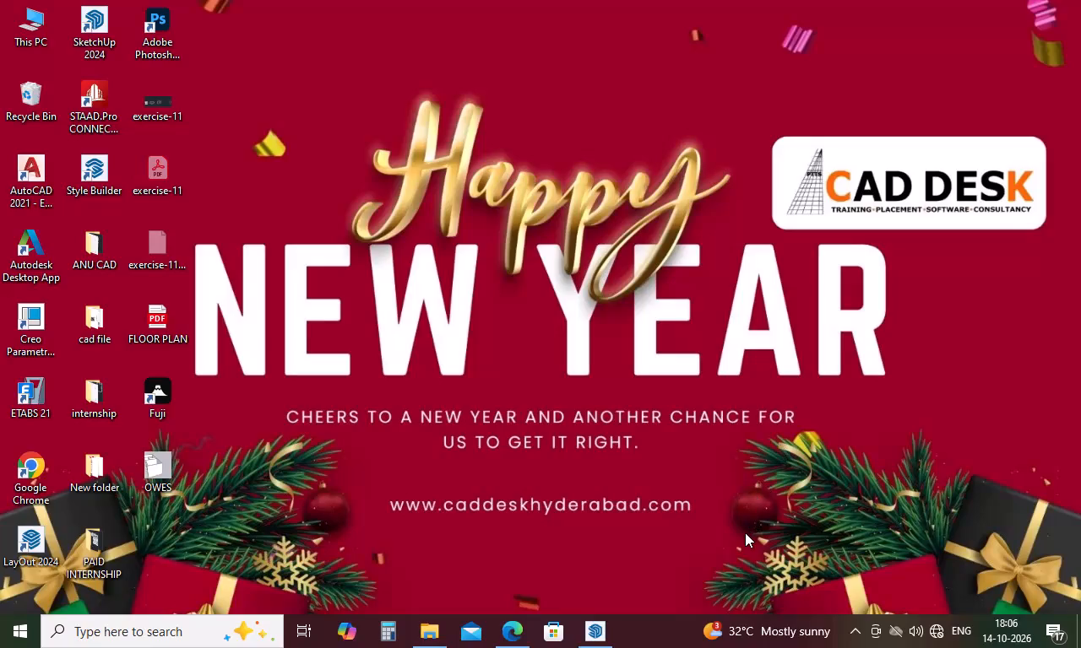
# Switch back to SketchUp and compare the house model with the reference image, examining the upper floor, roof edges and flat roof.
pyautogui.click(596, 631)
pyautogui.scroll(-4, 657, 407)
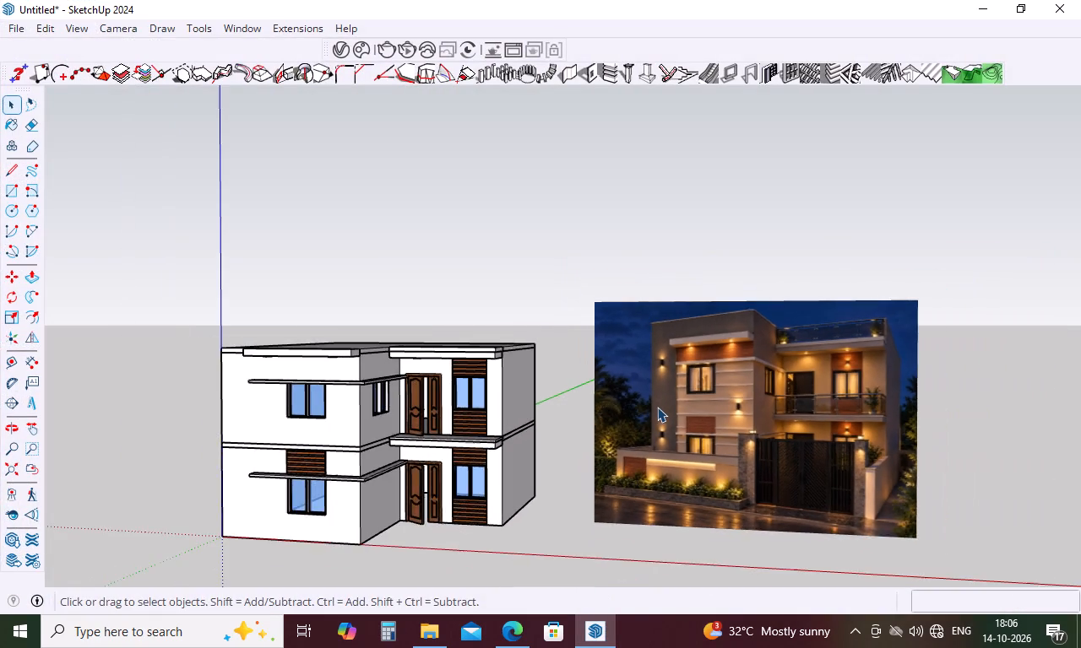
pyautogui.scroll(-3, 657, 407)
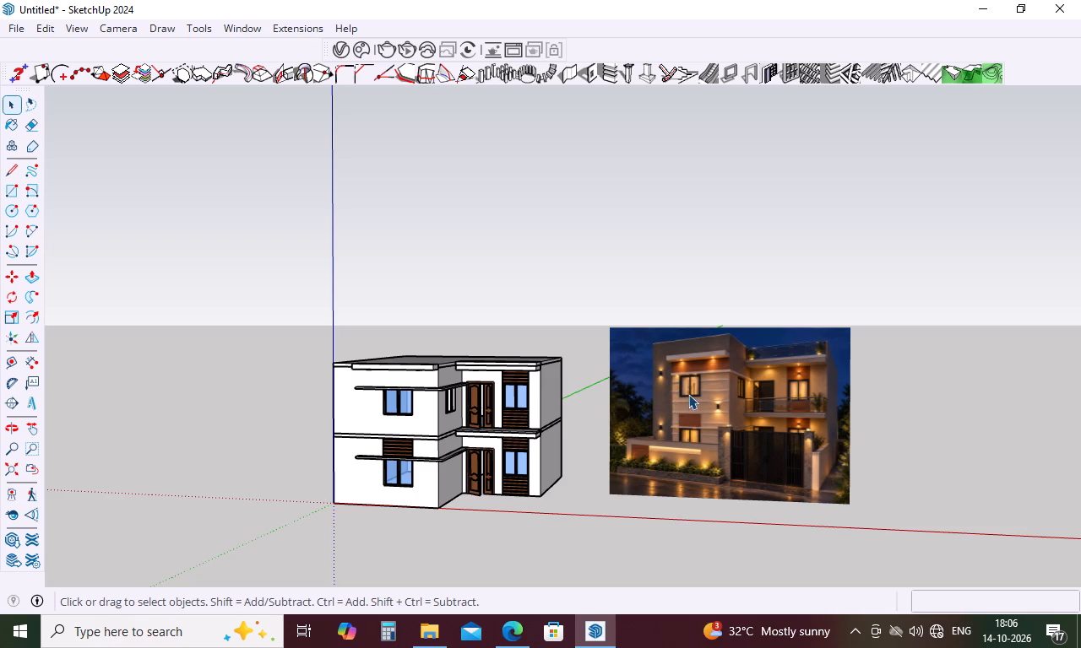
pyautogui.moveTo(641, 414); pyautogui.dragTo(662, 392, button='middle')
pyautogui.scroll(3, 519, 389)
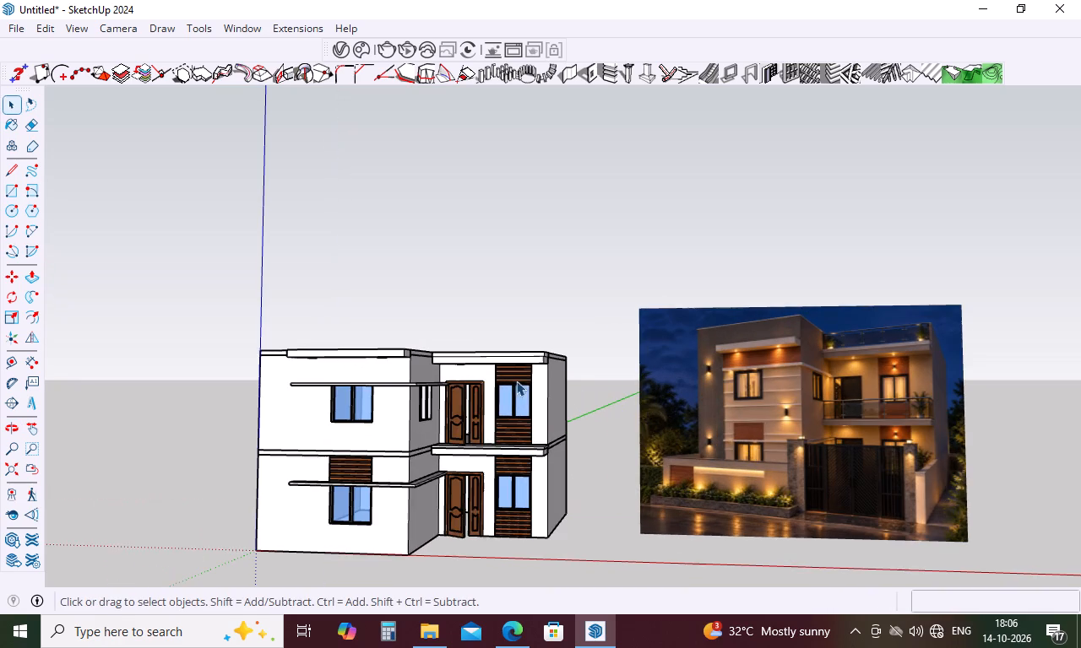
pyautogui.scroll(4, 513, 375)
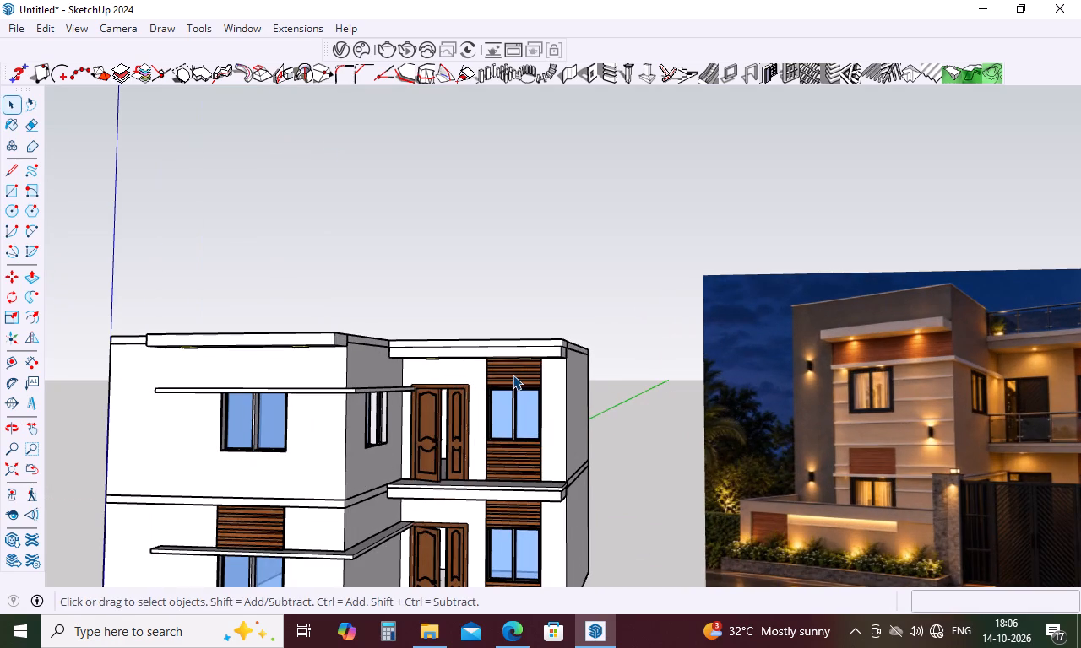
pyautogui.moveTo(502, 376); pyautogui.dragTo(467, 377, button='middle')
pyautogui.scroll(4, 1035, 382)
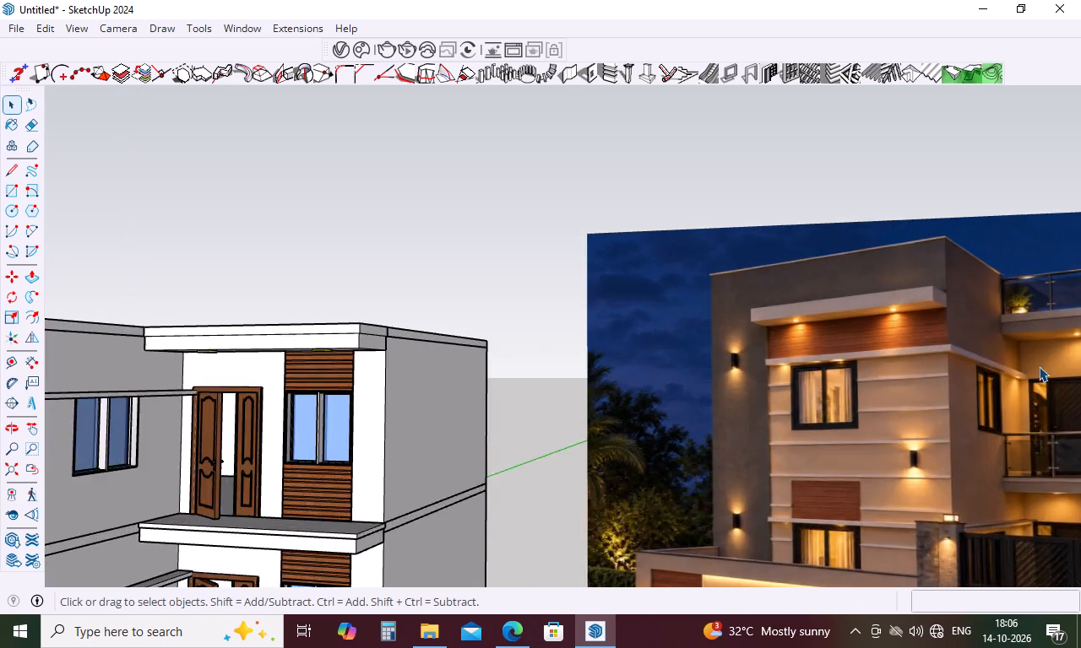
pyautogui.scroll(14, 1020, 362)
pyautogui.scroll(-5, 804, 331)
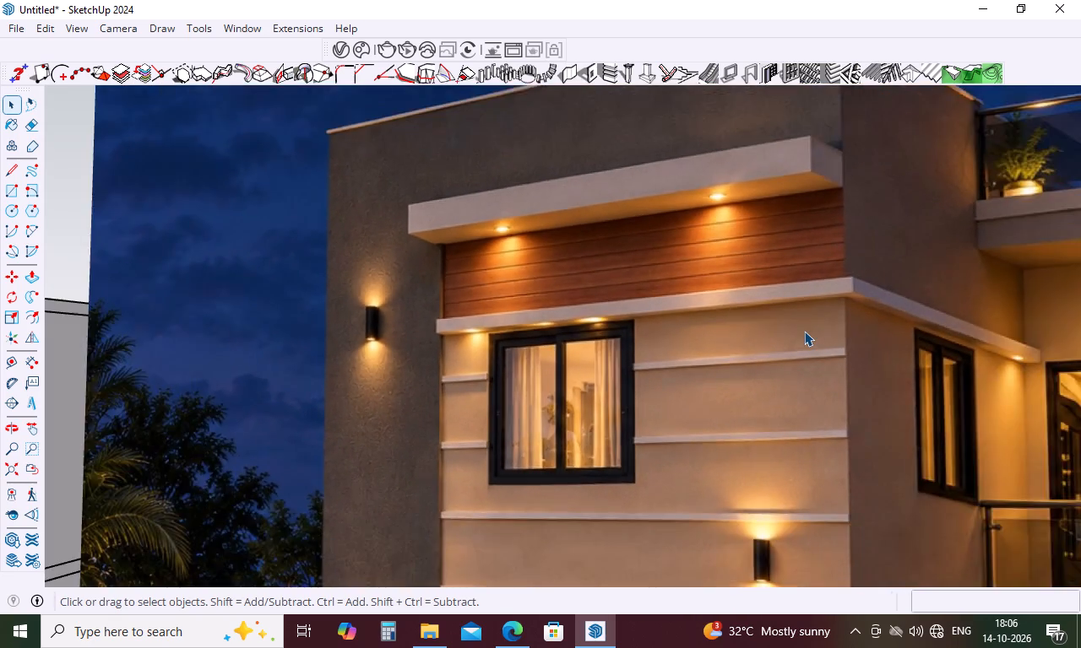
pyautogui.scroll(-20, 804, 331)
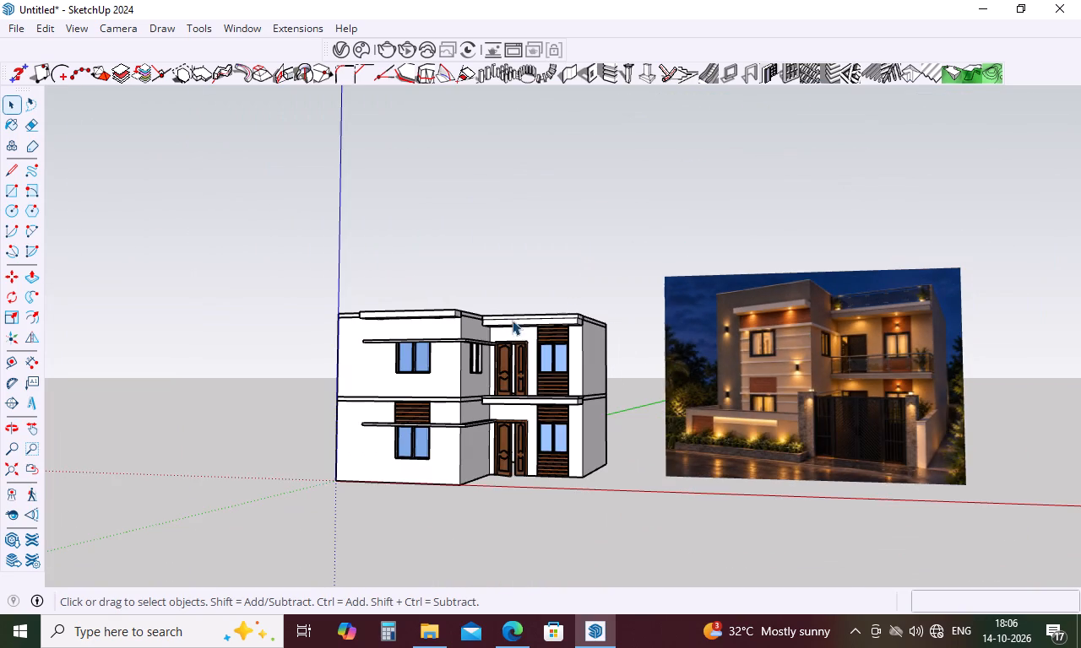
pyautogui.scroll(4, 508, 317)
pyautogui.moveTo(501, 316); pyautogui.dragTo(524, 270, button='middle')
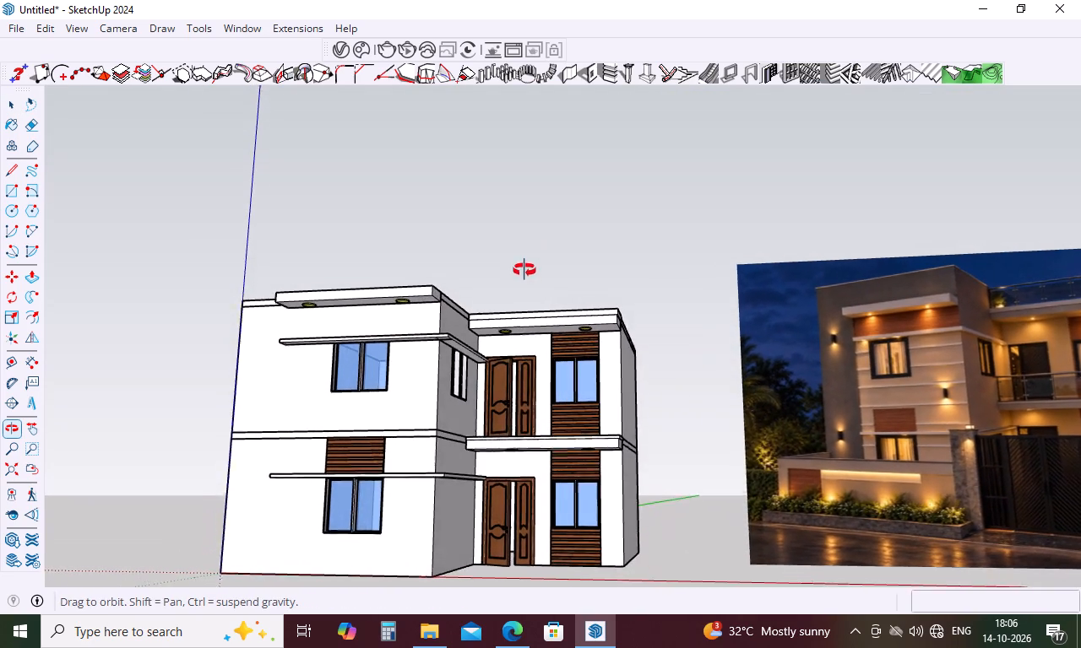
pyautogui.moveTo(524, 270); pyautogui.dragTo(522, 278, button='middle')
pyautogui.moveTo(431, 295); pyautogui.dragTo(428, 327, button='middle')
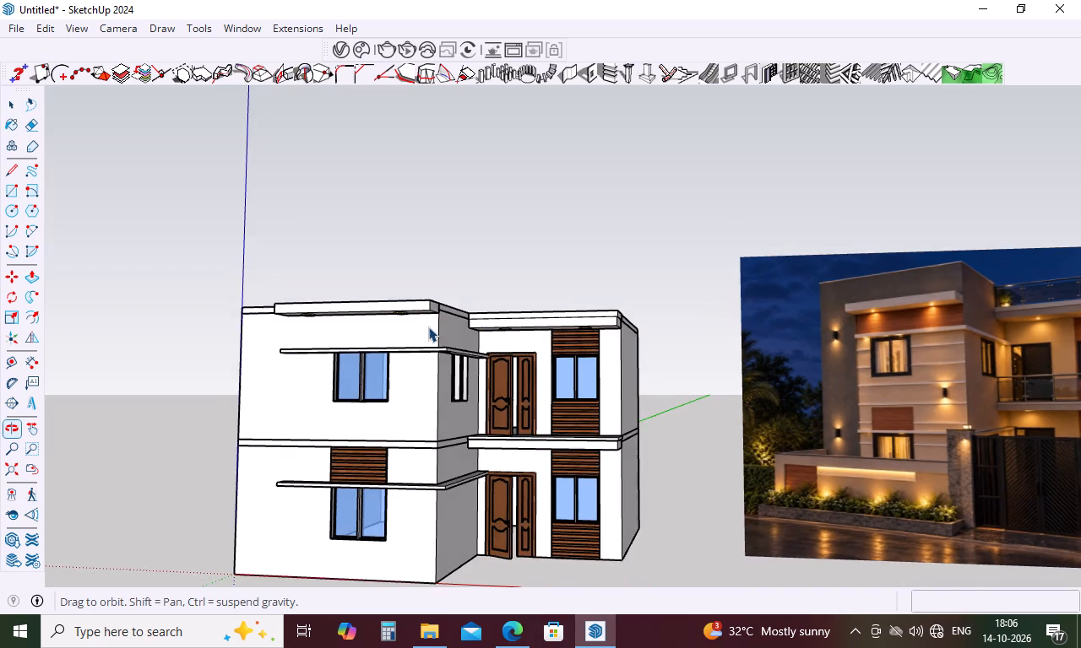
pyautogui.scroll(-5, 428, 327)
pyautogui.moveTo(469, 311); pyautogui.dragTo(467, 392, button='middle')
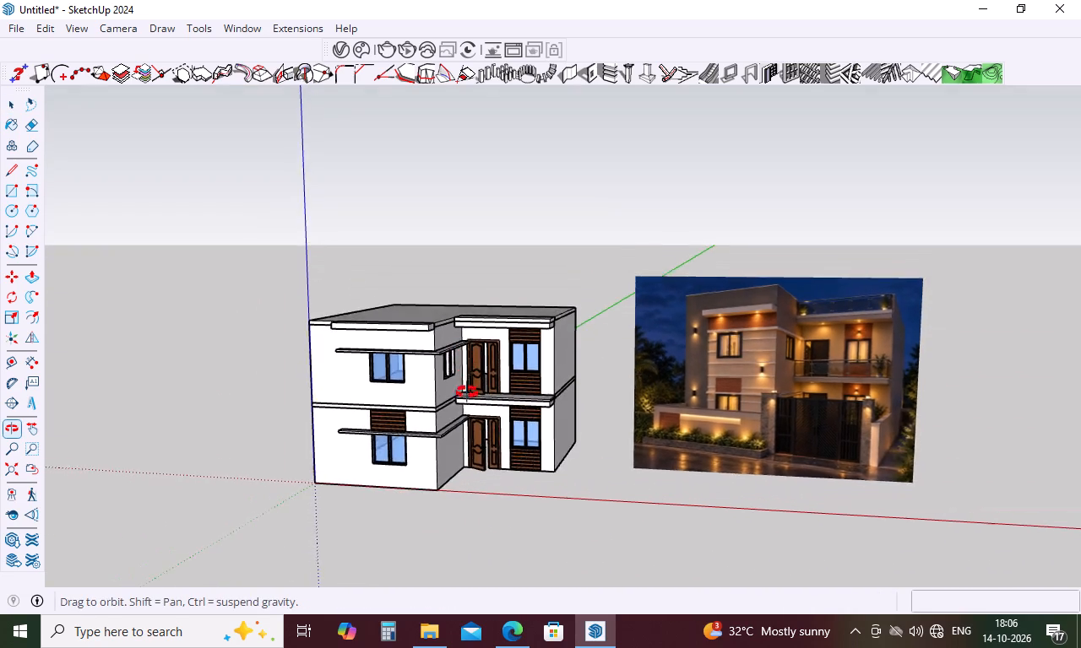
pyautogui.moveTo(467, 392); pyautogui.dragTo(467, 444, button='middle')
pyautogui.scroll(-4, 467, 444)
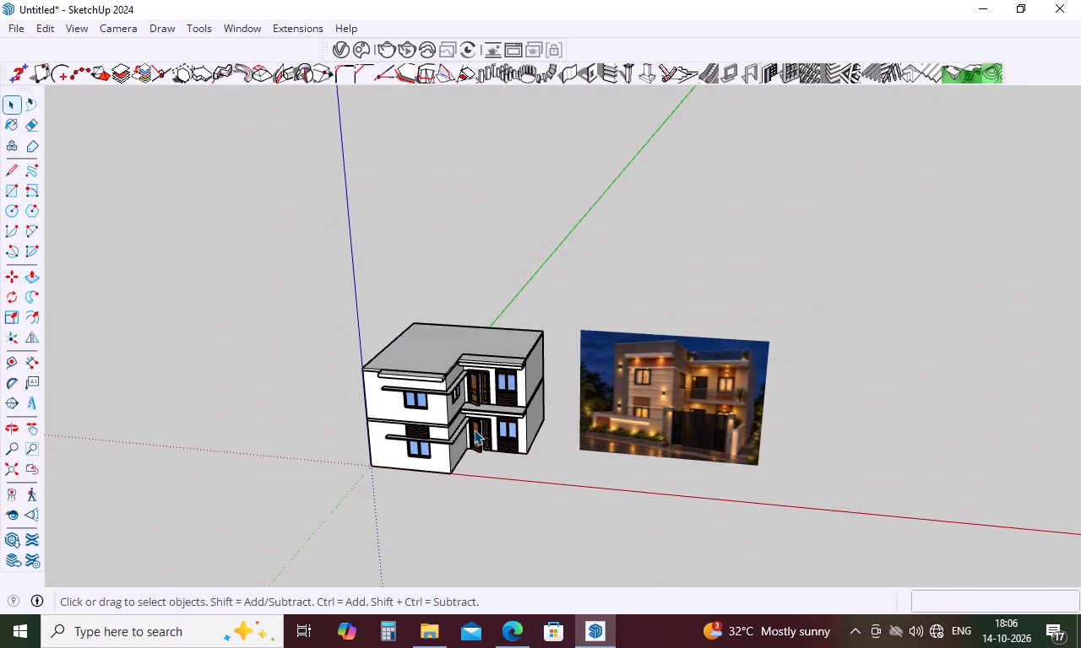
pyautogui.moveTo(474, 429); pyautogui.dragTo(474, 492, button='middle')
pyautogui.scroll(9, 425, 359)
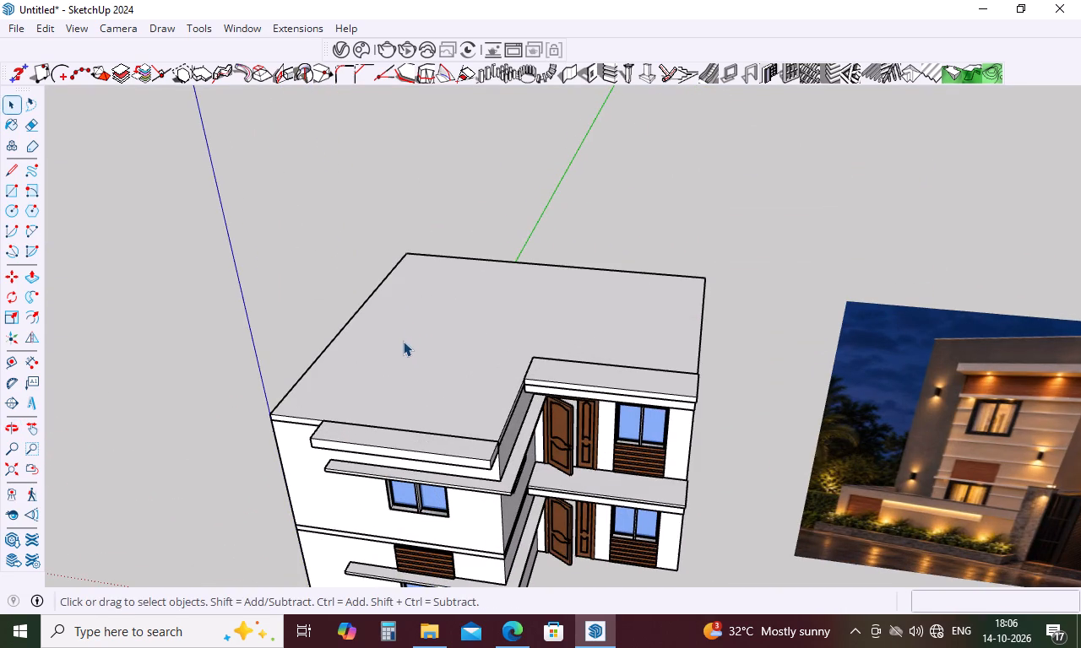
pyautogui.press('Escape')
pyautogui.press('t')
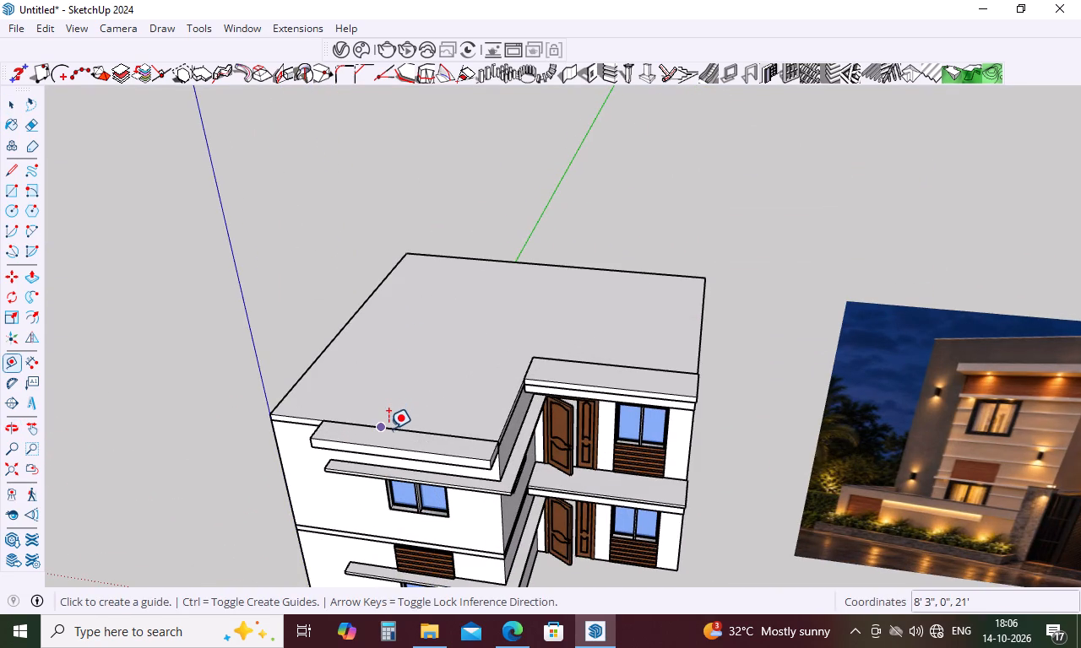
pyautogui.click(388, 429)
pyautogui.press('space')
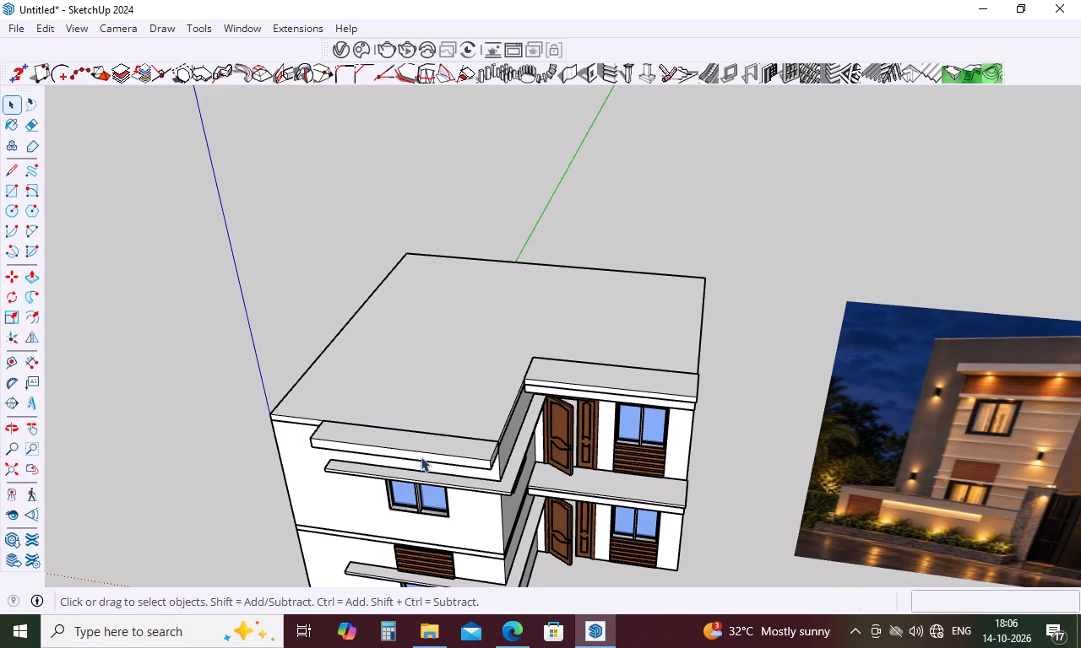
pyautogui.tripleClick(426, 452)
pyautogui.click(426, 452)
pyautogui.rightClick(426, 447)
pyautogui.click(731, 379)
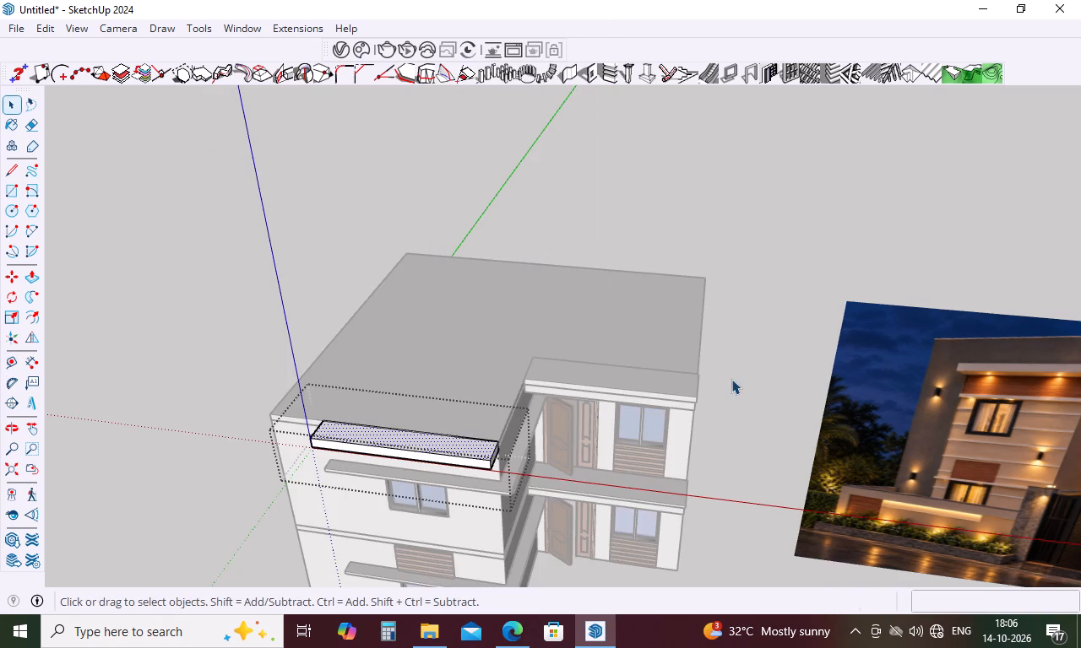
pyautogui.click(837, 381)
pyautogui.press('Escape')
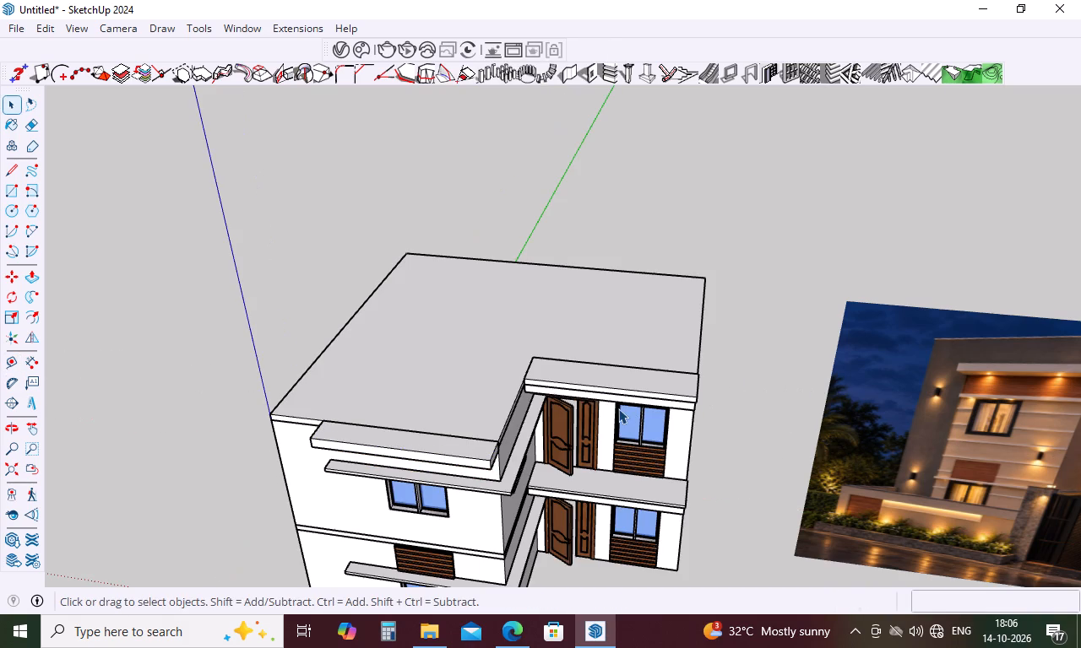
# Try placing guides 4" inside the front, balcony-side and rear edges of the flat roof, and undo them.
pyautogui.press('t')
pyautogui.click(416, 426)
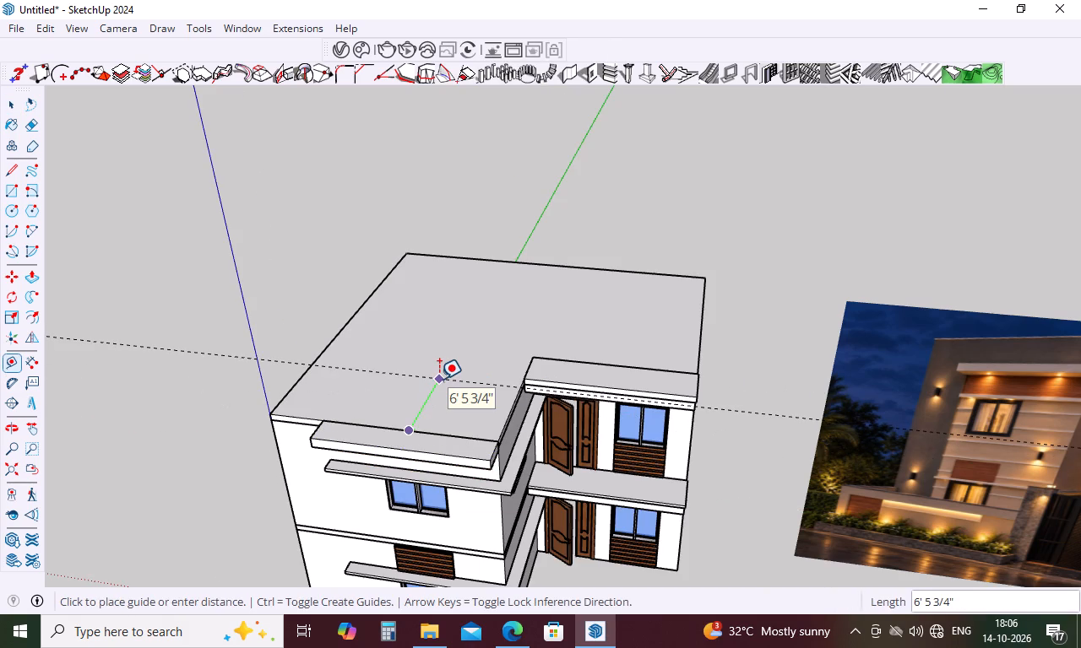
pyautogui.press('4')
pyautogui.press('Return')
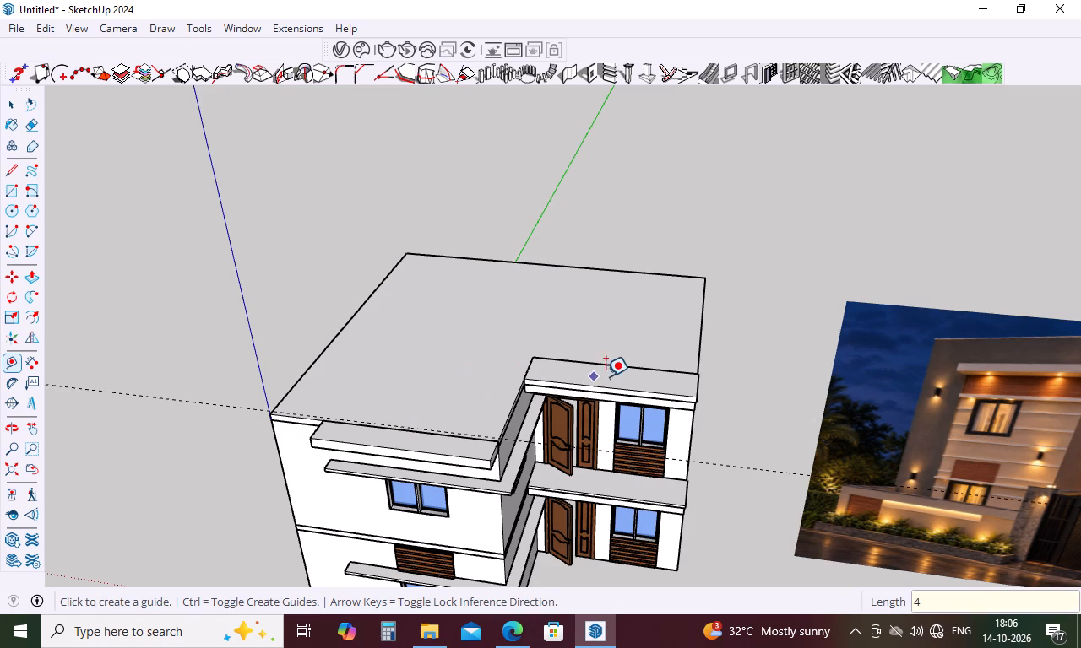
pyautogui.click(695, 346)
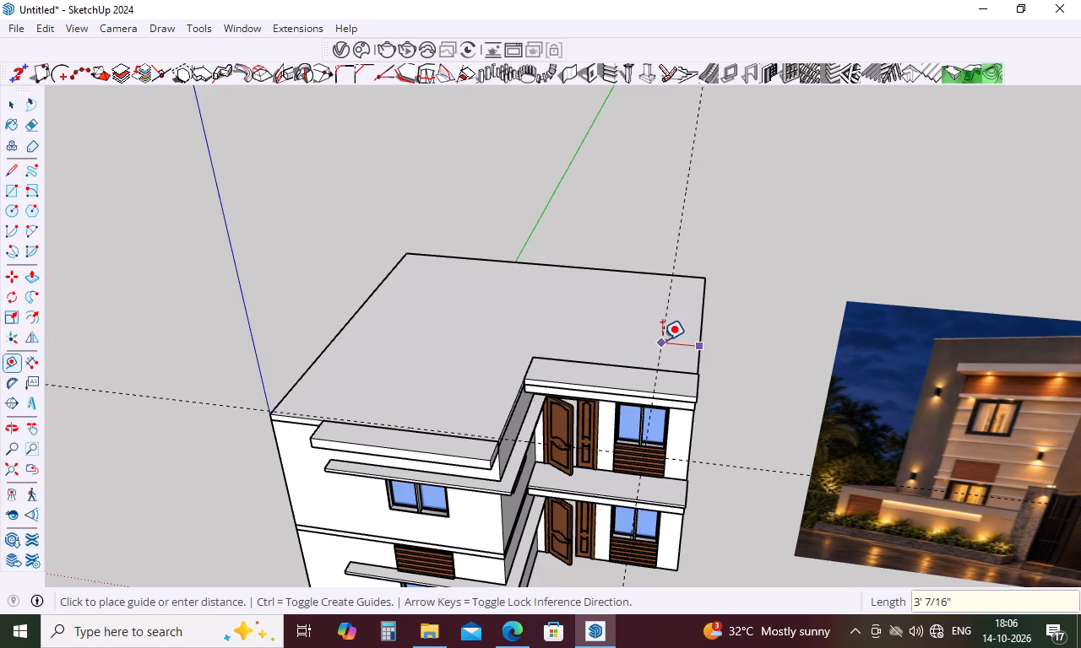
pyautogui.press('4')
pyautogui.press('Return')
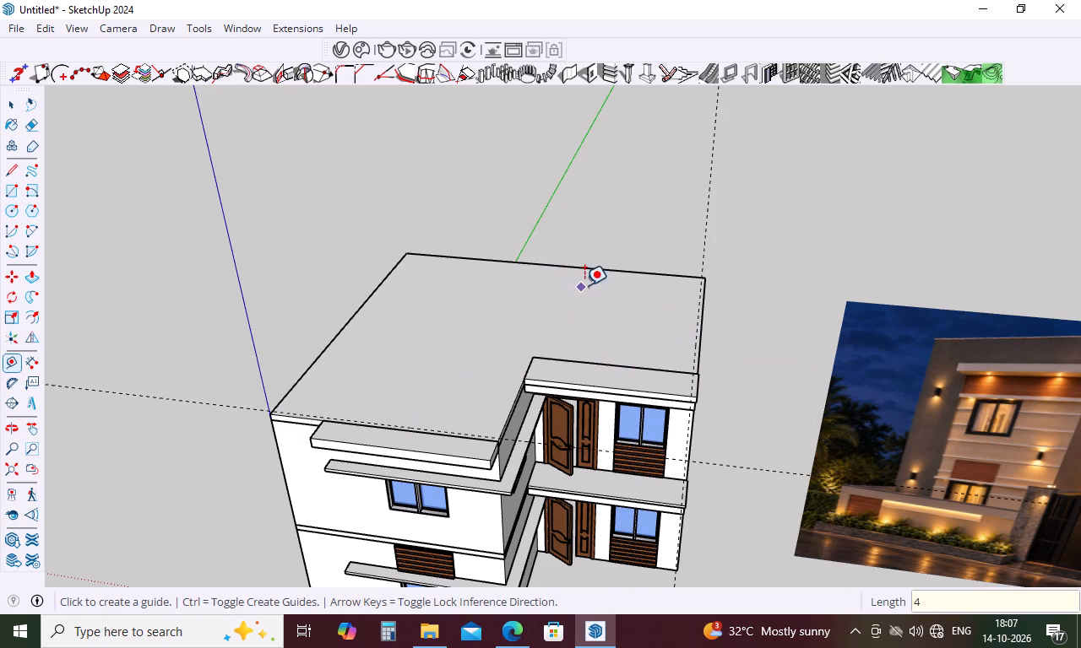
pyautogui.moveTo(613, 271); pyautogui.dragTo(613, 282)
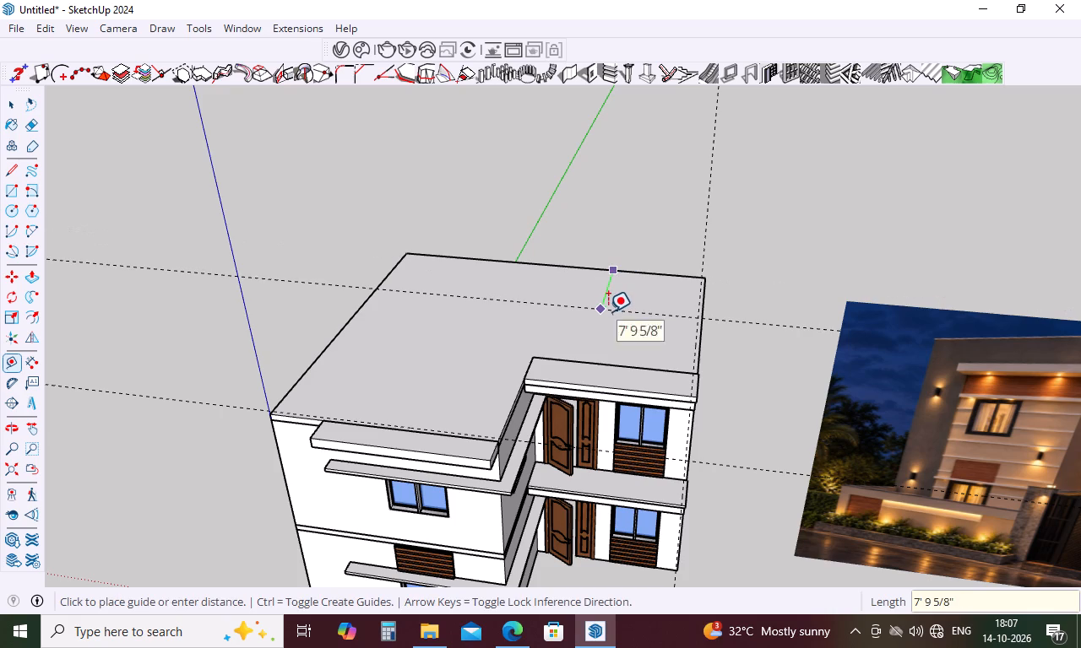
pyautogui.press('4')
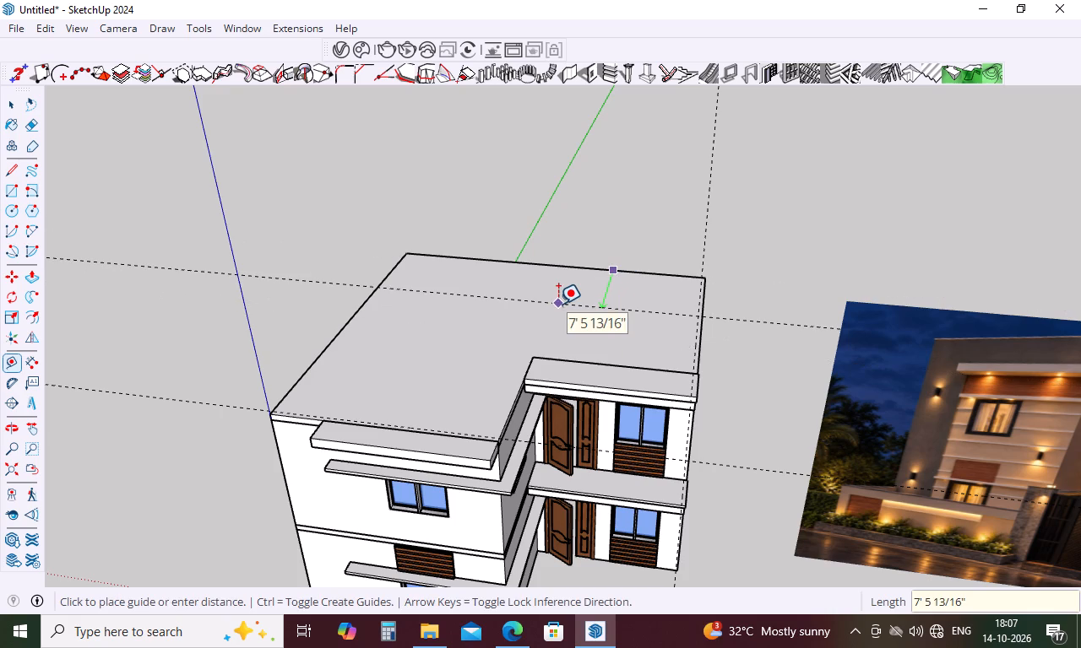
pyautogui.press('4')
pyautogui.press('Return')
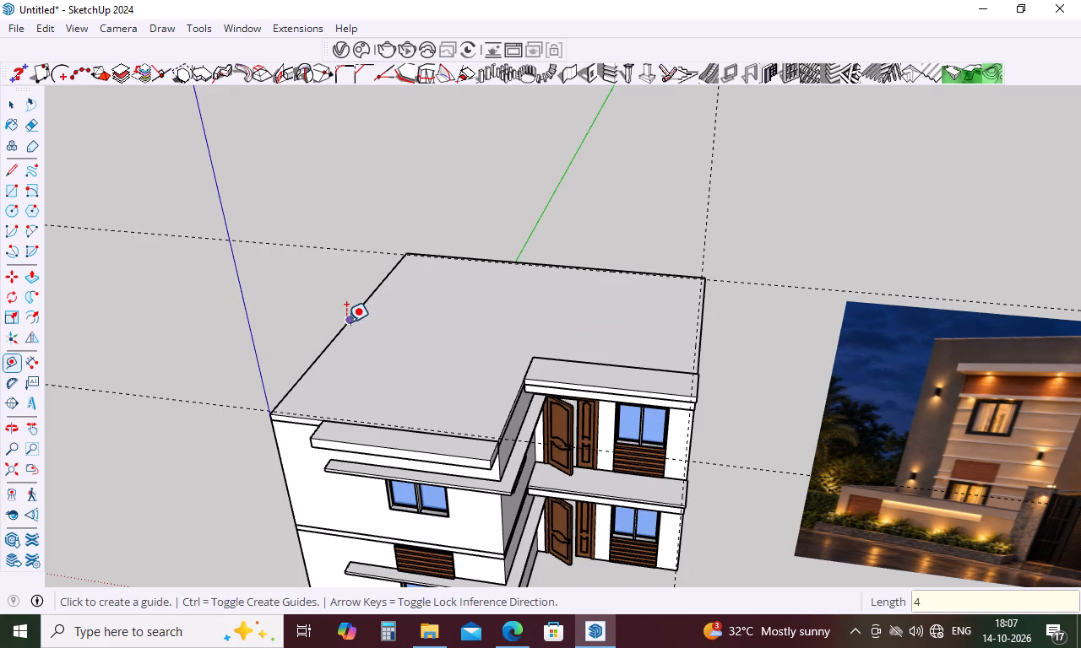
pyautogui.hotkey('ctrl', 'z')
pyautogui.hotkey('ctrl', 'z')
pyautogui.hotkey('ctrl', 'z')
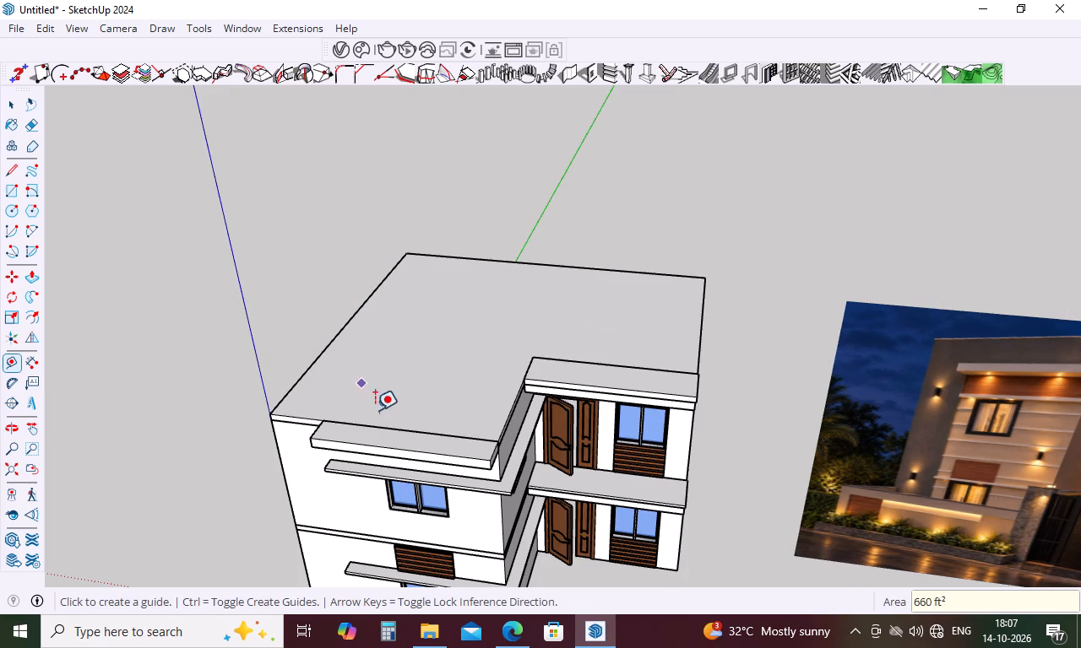
# Place guides 5" inside the flat roof's front edge and its balcony-side outer edge.
pyautogui.click(408, 428)
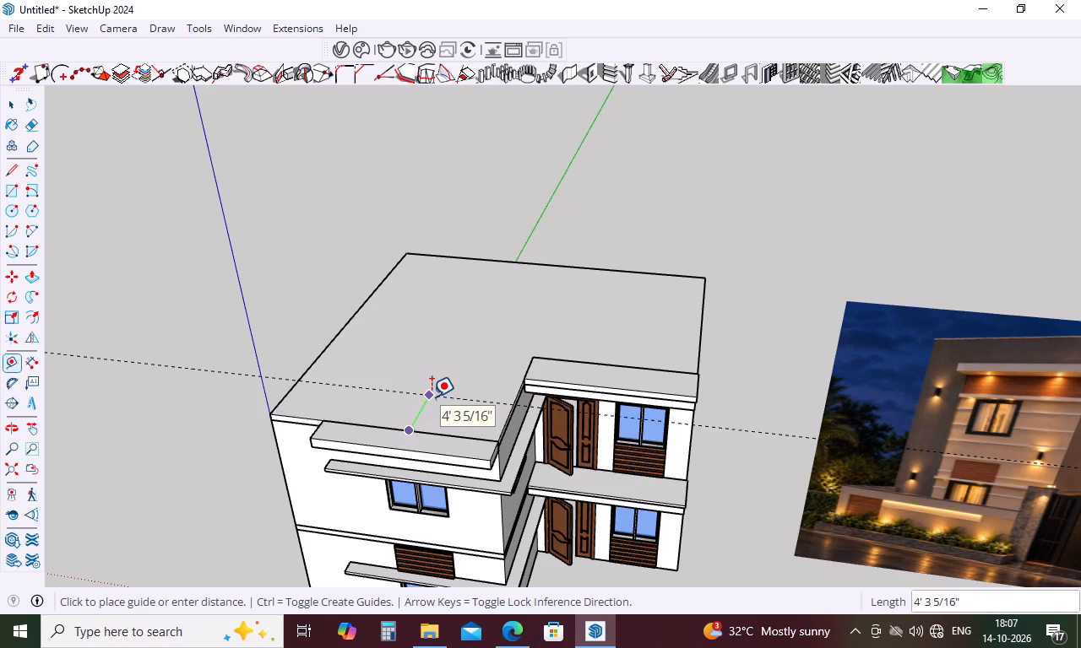
pyautogui.press('5')
pyautogui.press('Return')
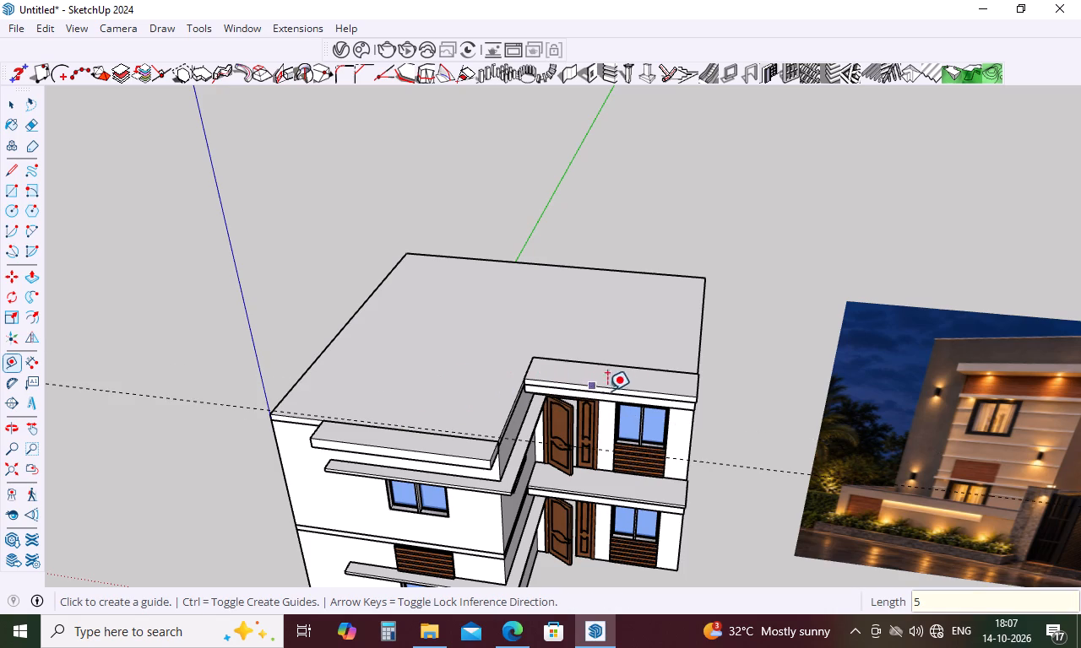
pyautogui.click(695, 355)
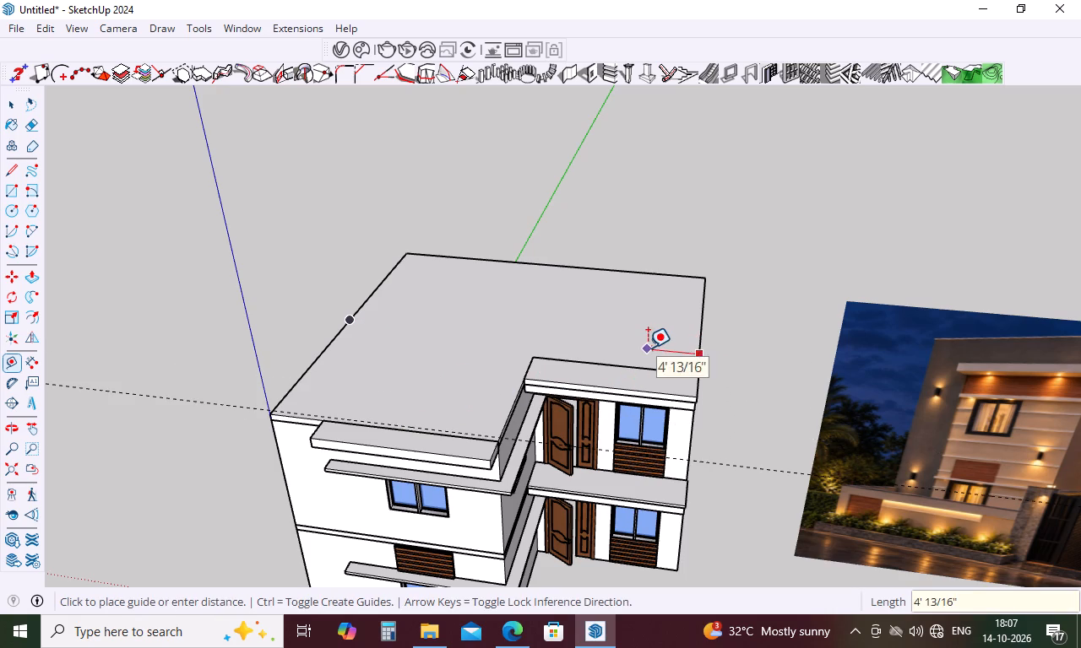
pyautogui.press('space')
pyautogui.press('t')
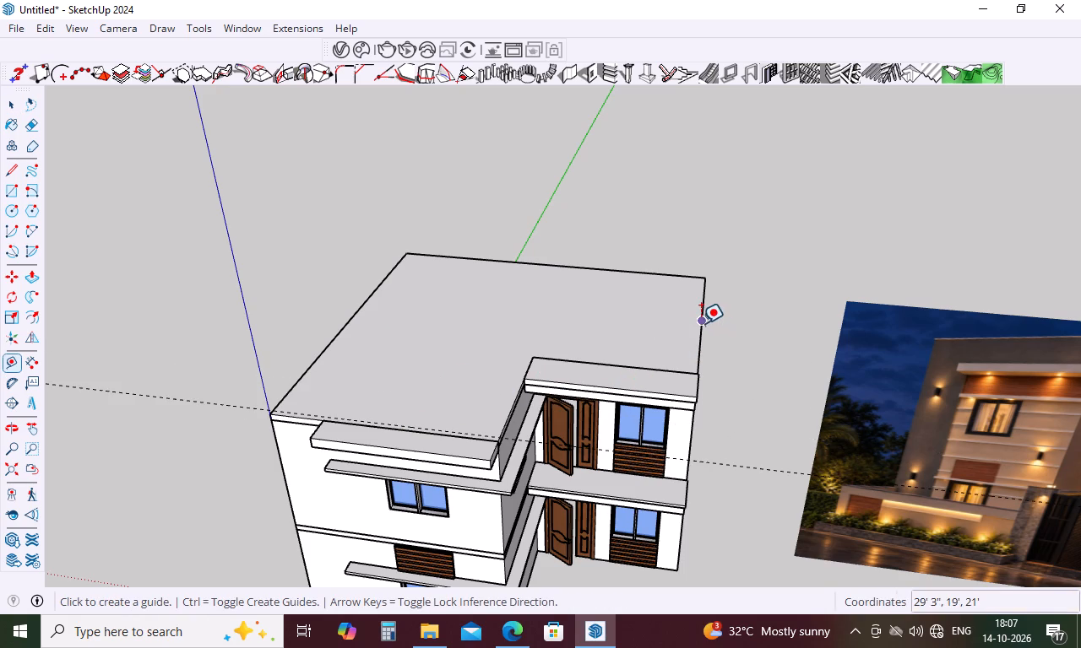
pyautogui.click(701, 322)
pyautogui.press('5')
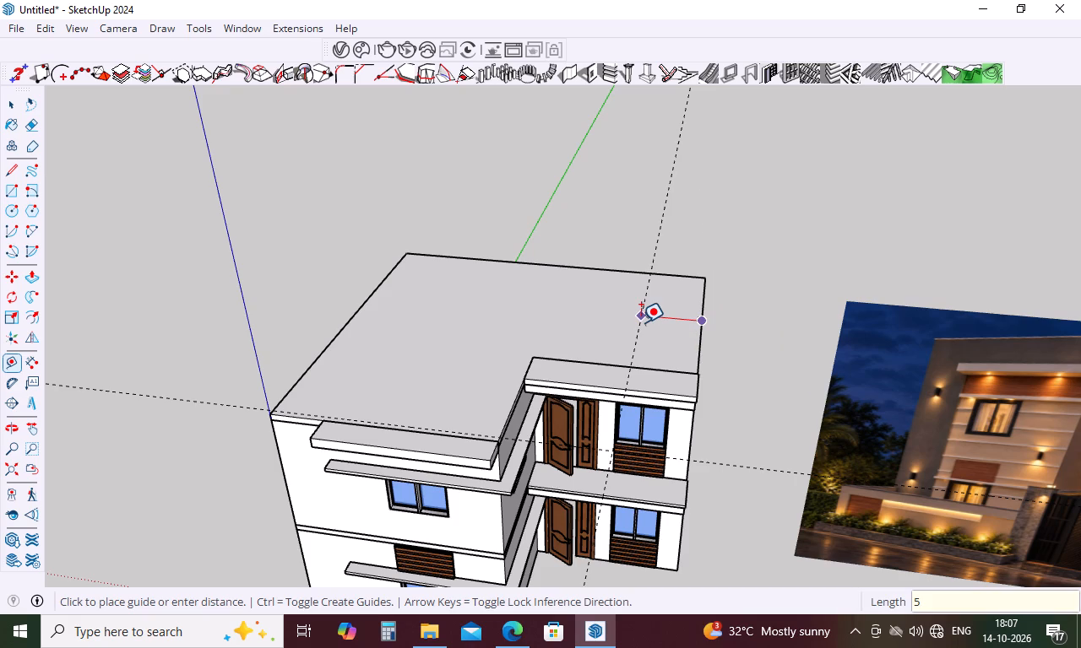
pyautogui.press('Return')
# Place guides 5" inside the flat roof's rear edge and the long side edge opposite the balcony.
pyautogui.click(681, 275)
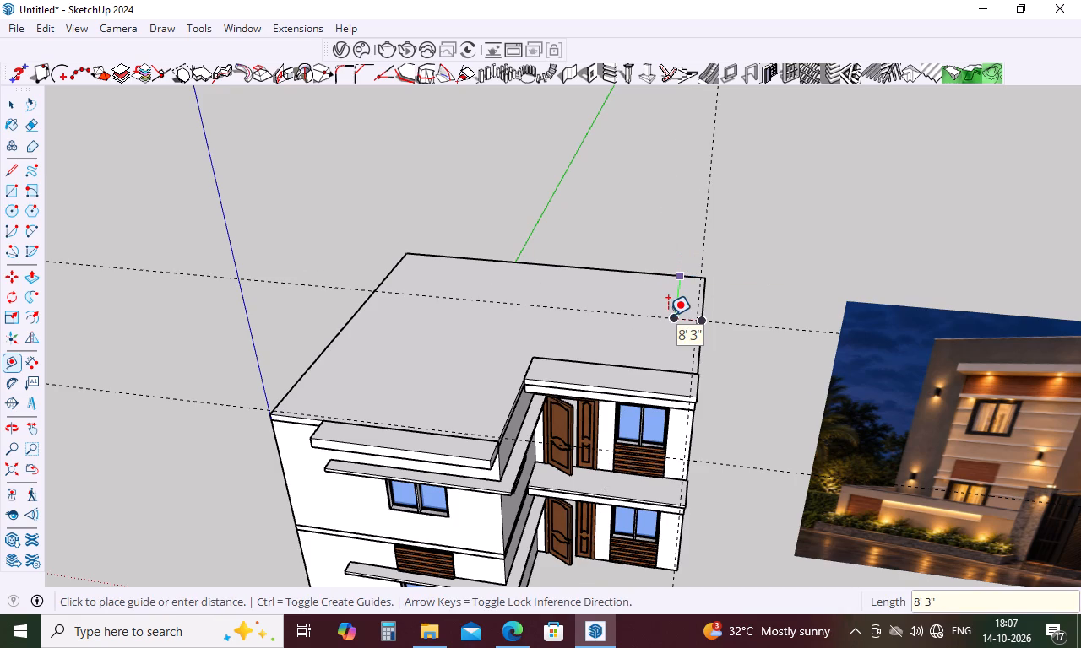
pyautogui.press('5')
pyautogui.press('Return')
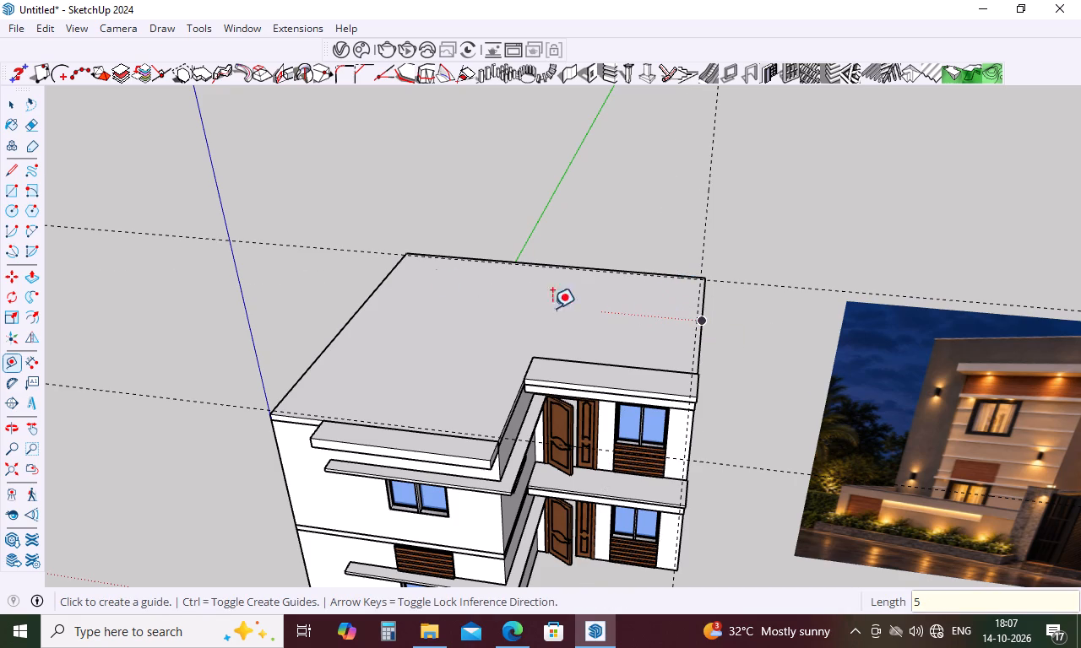
pyautogui.click(372, 291)
pyautogui.press('space')
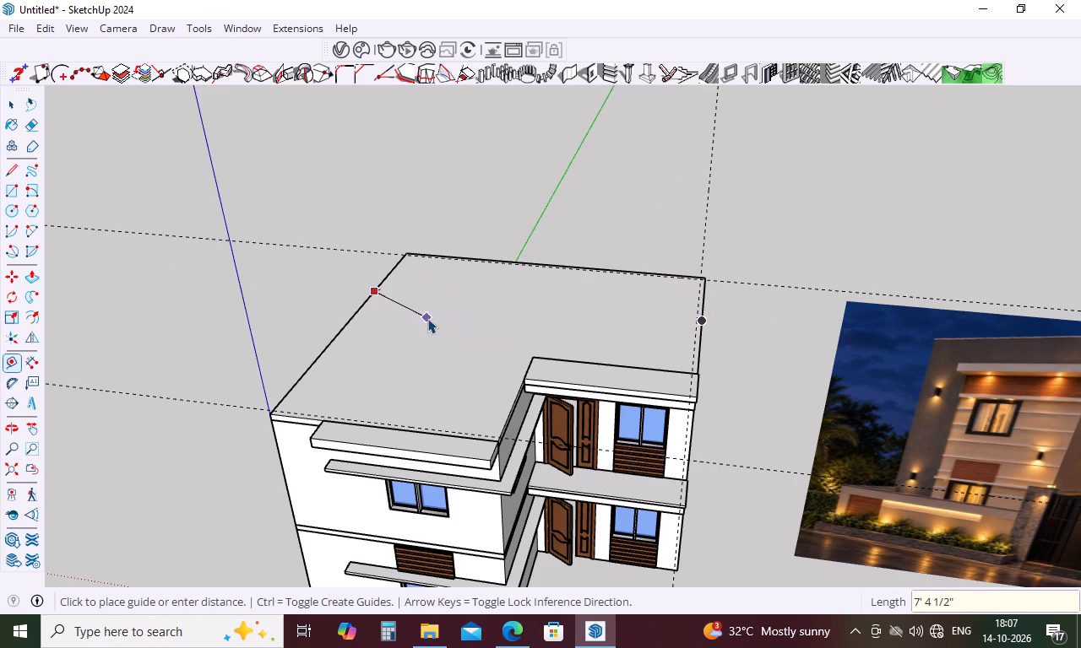
pyautogui.press('t')
pyautogui.click(351, 317)
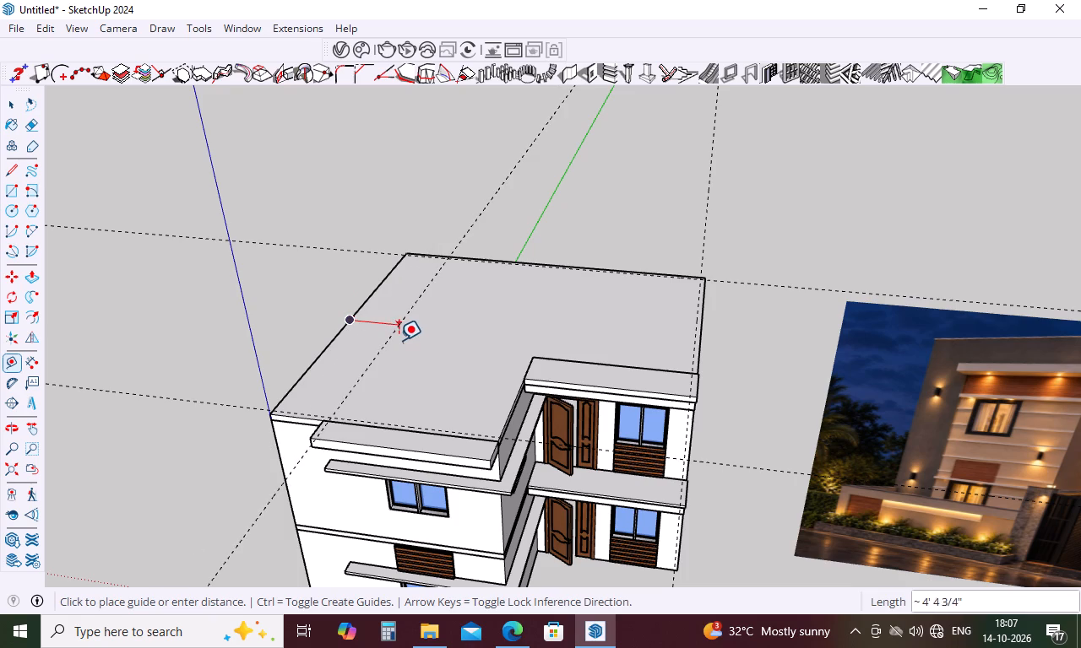
pyautogui.press('5')
pyautogui.press('Return')
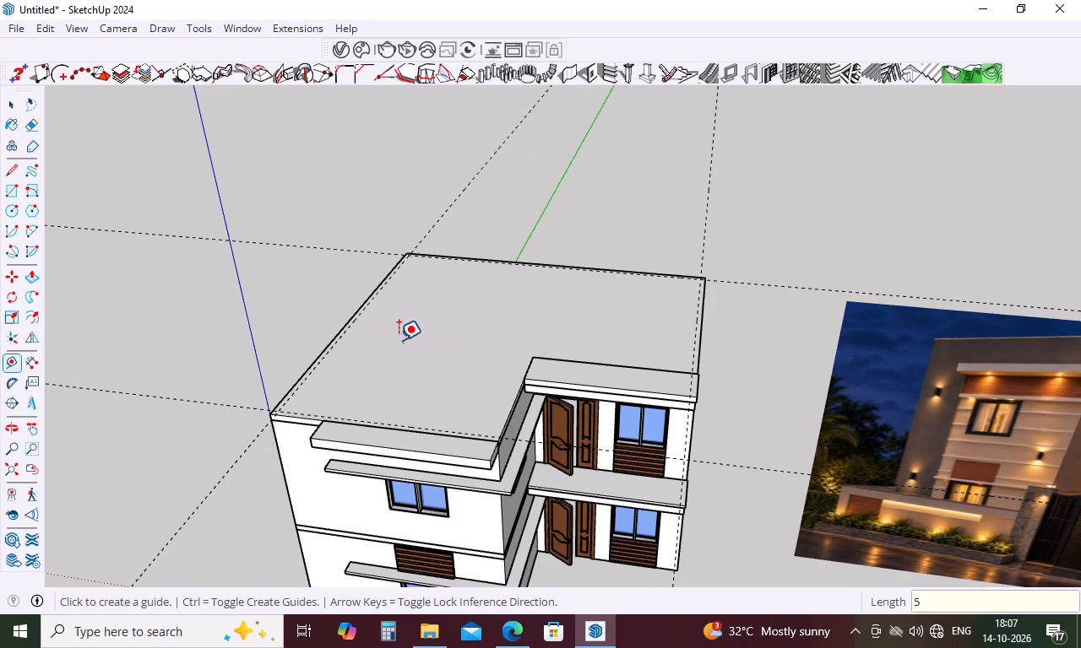
pyautogui.scroll(2, 415, 267)
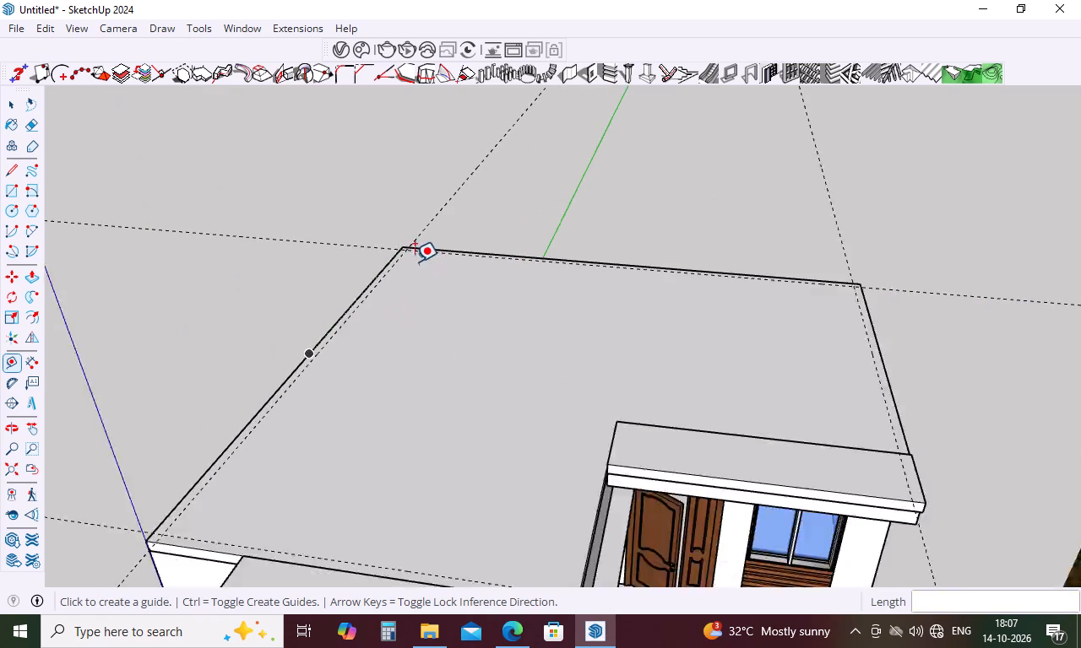
# Draw a 5" by 29' 3" rectangle between the flat roof's rear edge and its inset guide.
pyautogui.scroll(17, 415, 262)
pyautogui.press('Escape')
pyautogui.press('r')
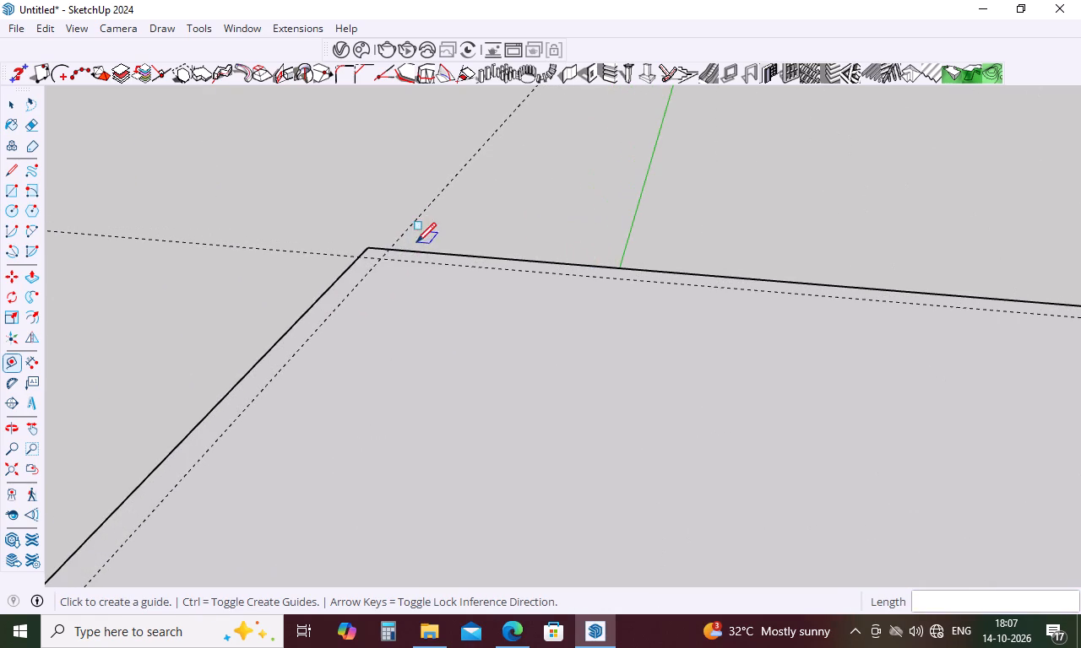
pyautogui.click(354, 257)
pyautogui.scroll(-11, 354, 257)
pyautogui.scroll(-11, 354, 257)
pyautogui.moveTo(359, 261); pyautogui.dragTo(358, 446, button='middle')
pyautogui.scroll(7, 561, 232)
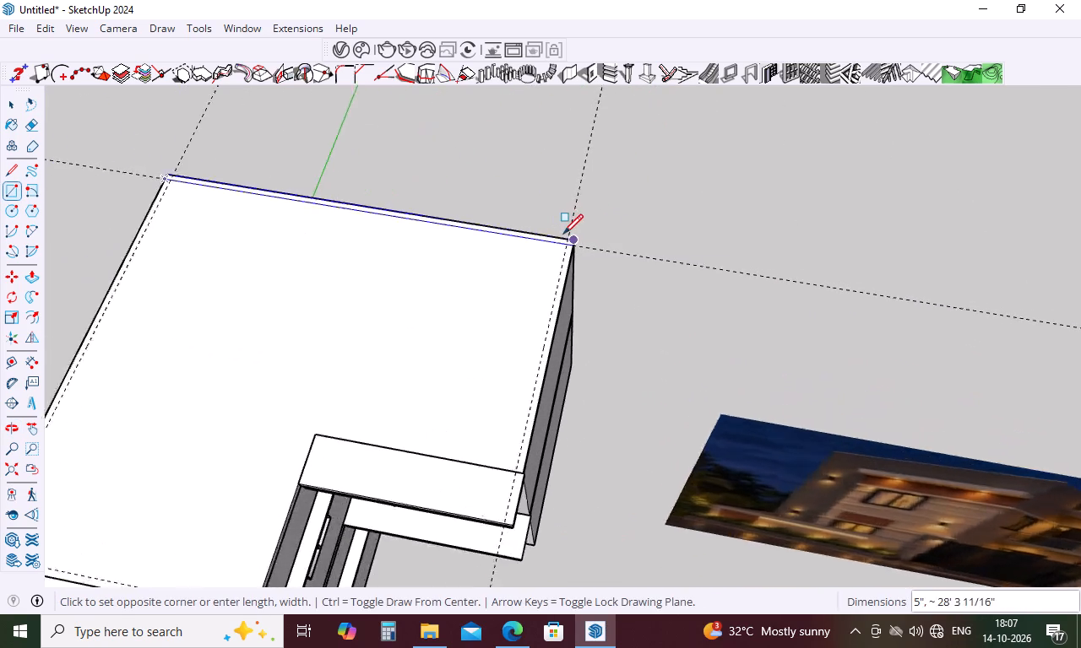
pyautogui.scroll(7, 563, 234)
pyautogui.click(581, 235)
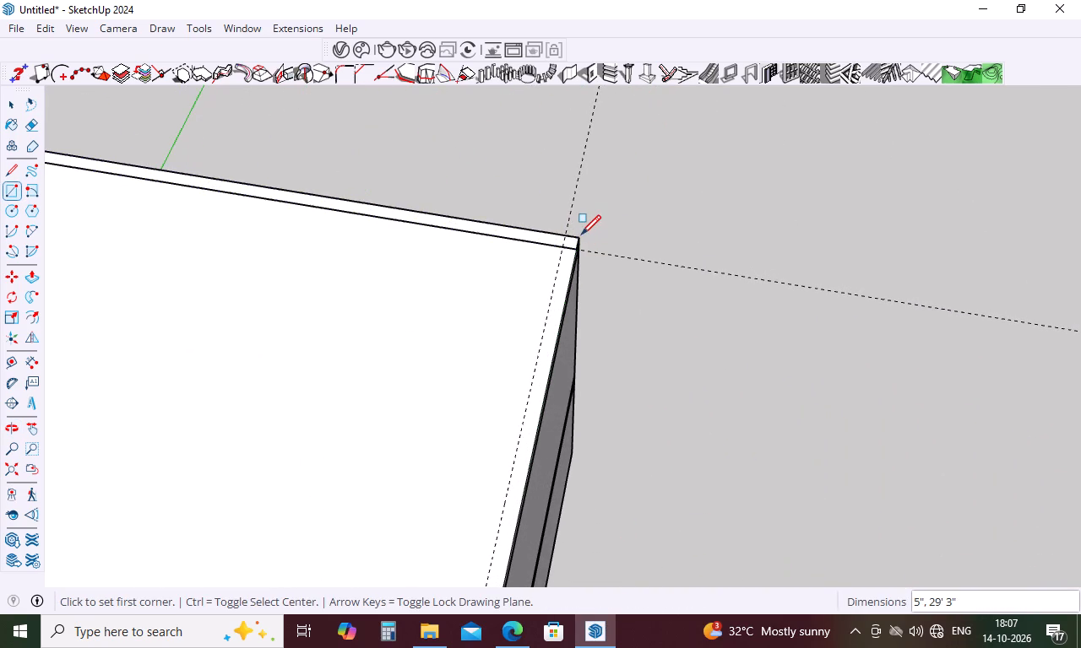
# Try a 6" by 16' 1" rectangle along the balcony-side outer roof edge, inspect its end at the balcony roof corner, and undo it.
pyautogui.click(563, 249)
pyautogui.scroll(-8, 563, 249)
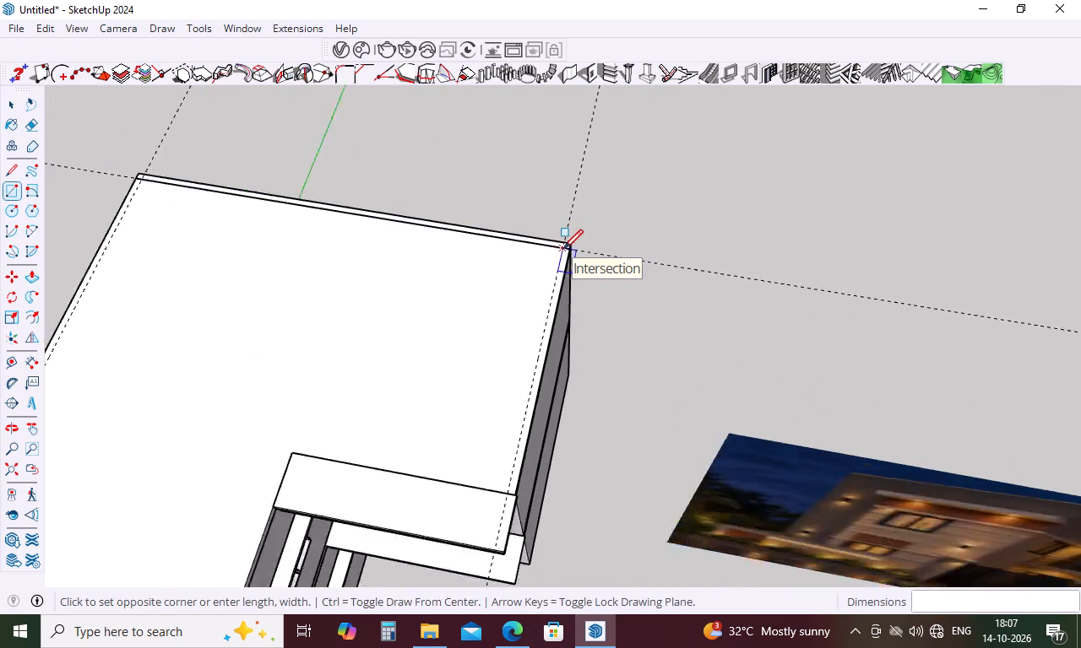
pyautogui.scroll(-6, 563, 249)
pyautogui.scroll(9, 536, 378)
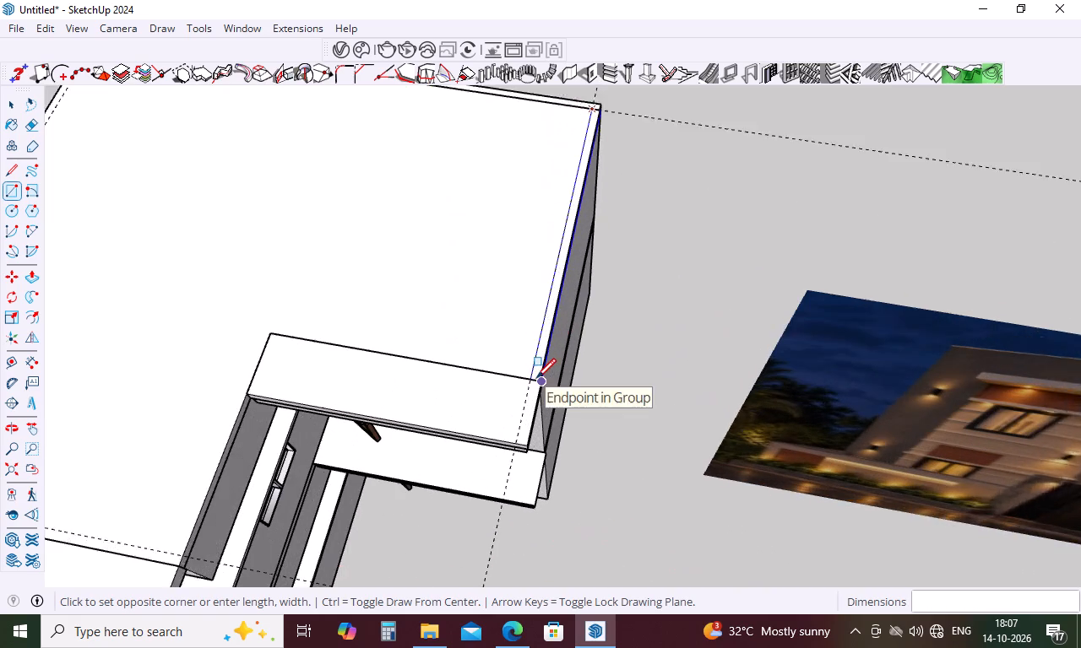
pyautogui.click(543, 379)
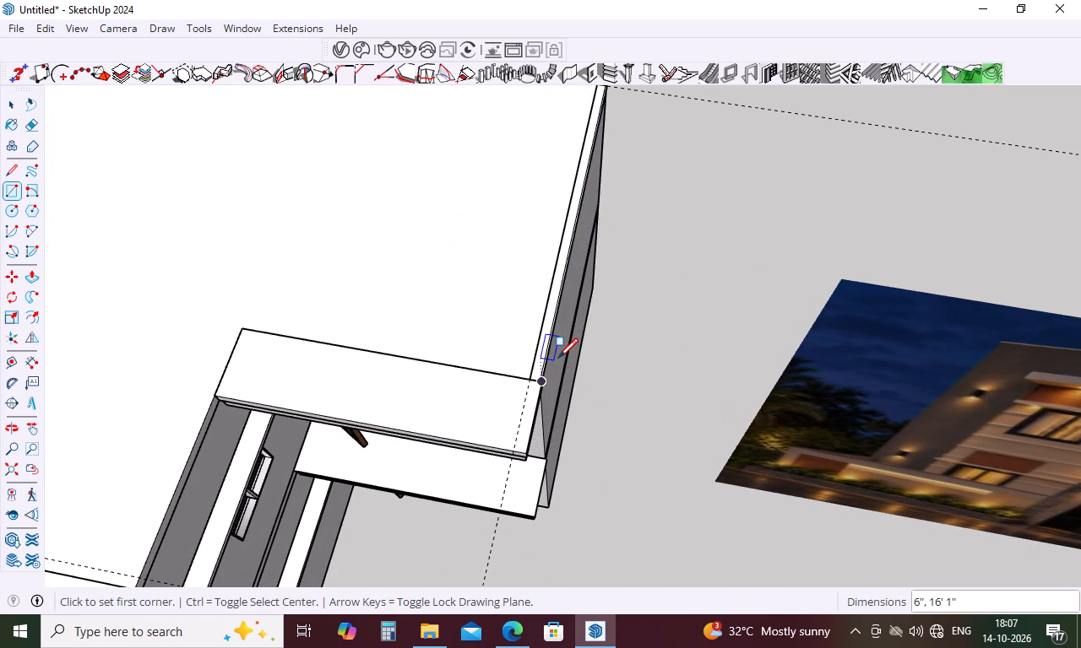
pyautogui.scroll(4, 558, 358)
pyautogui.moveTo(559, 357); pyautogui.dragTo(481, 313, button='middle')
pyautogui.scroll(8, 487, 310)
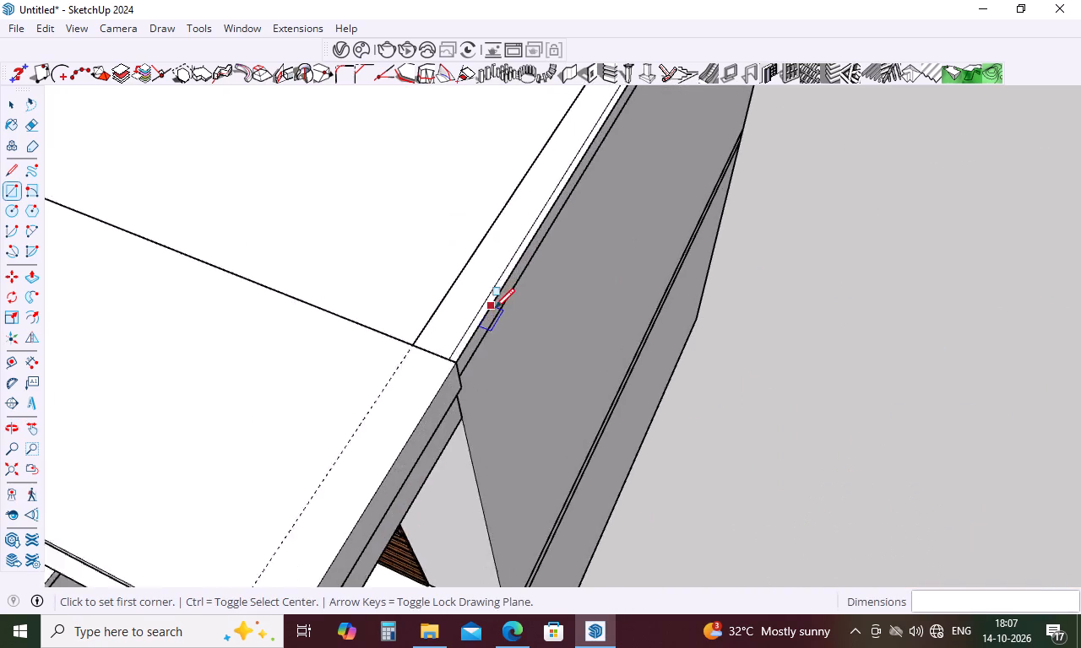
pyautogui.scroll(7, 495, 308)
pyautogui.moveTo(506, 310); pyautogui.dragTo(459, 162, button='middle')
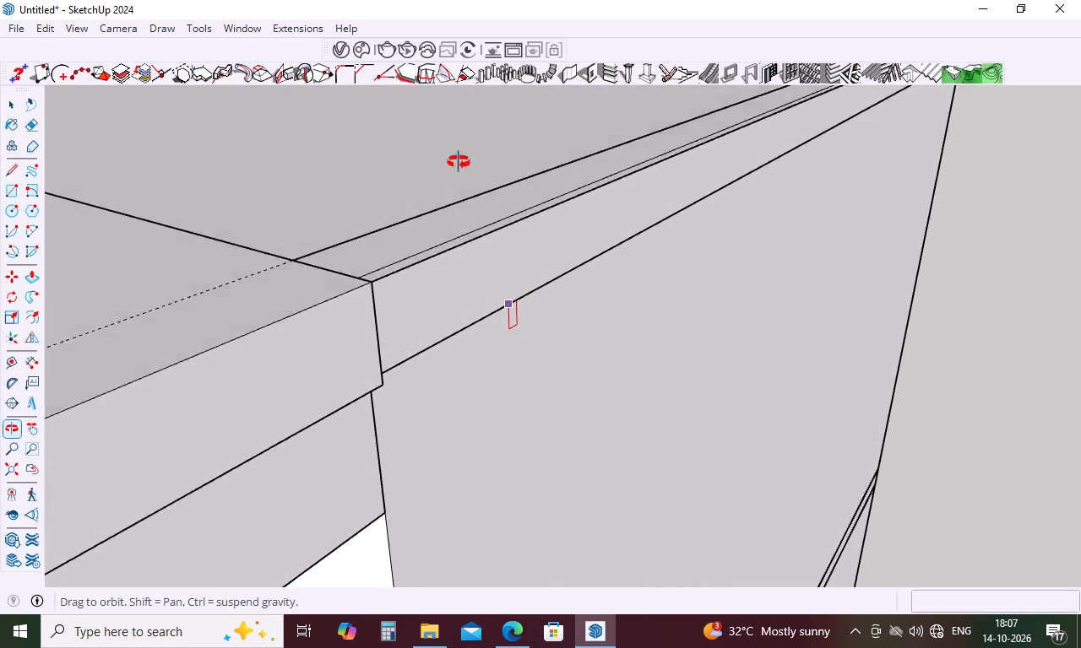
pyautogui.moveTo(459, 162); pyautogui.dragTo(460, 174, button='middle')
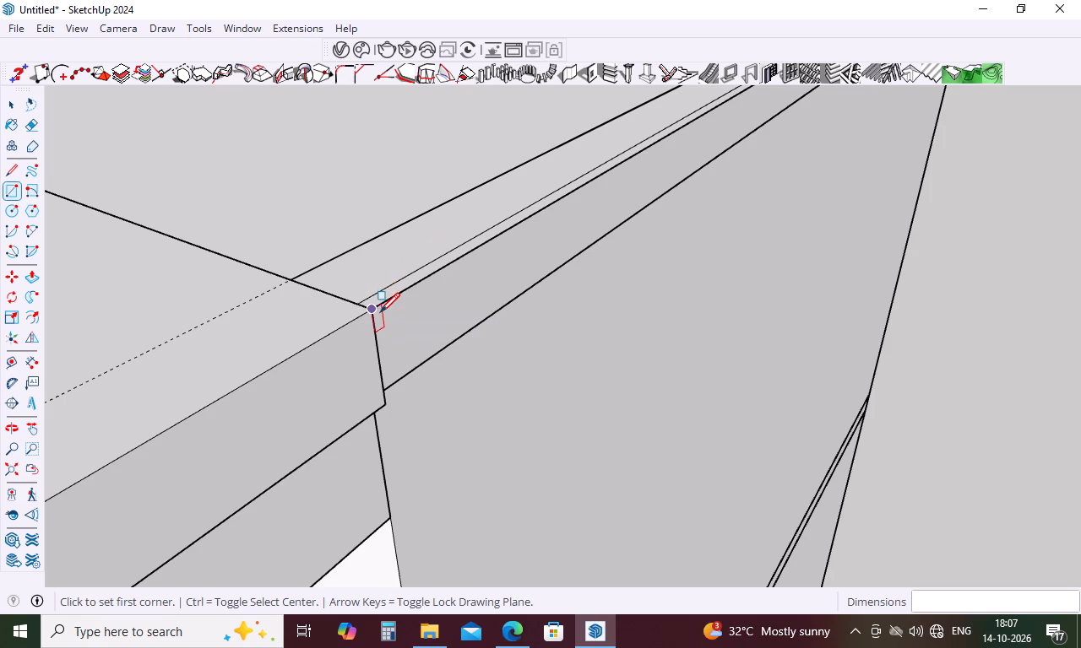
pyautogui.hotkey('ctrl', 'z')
# Draw a 5" by 19' 7" rectangle along the balcony-side outer edge, from the roof's rear edge to the balcony roof's front edge.
pyautogui.scroll(-10, 439, 329)
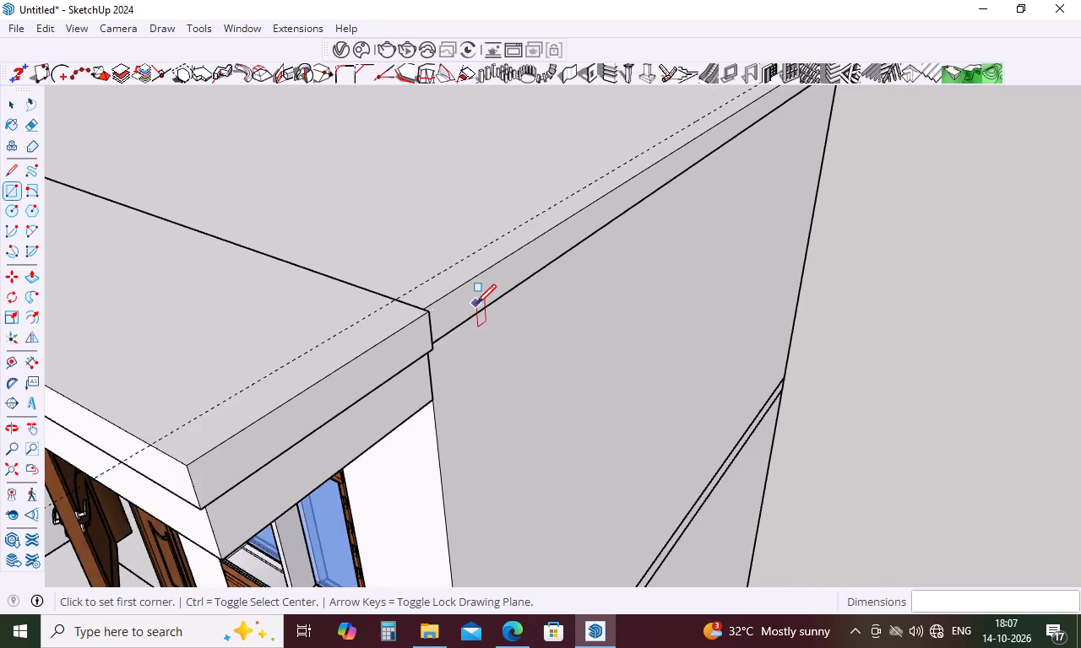
pyautogui.moveTo(481, 301); pyautogui.dragTo(525, 472, button='middle')
pyautogui.scroll(-16, 536, 398)
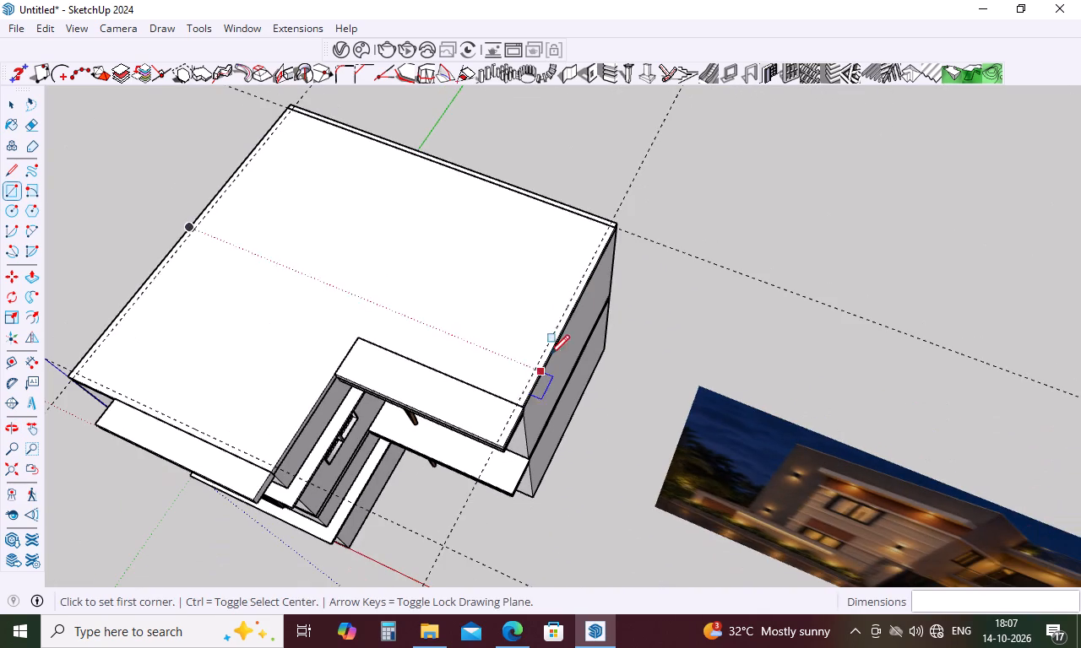
pyautogui.scroll(15, 620, 210)
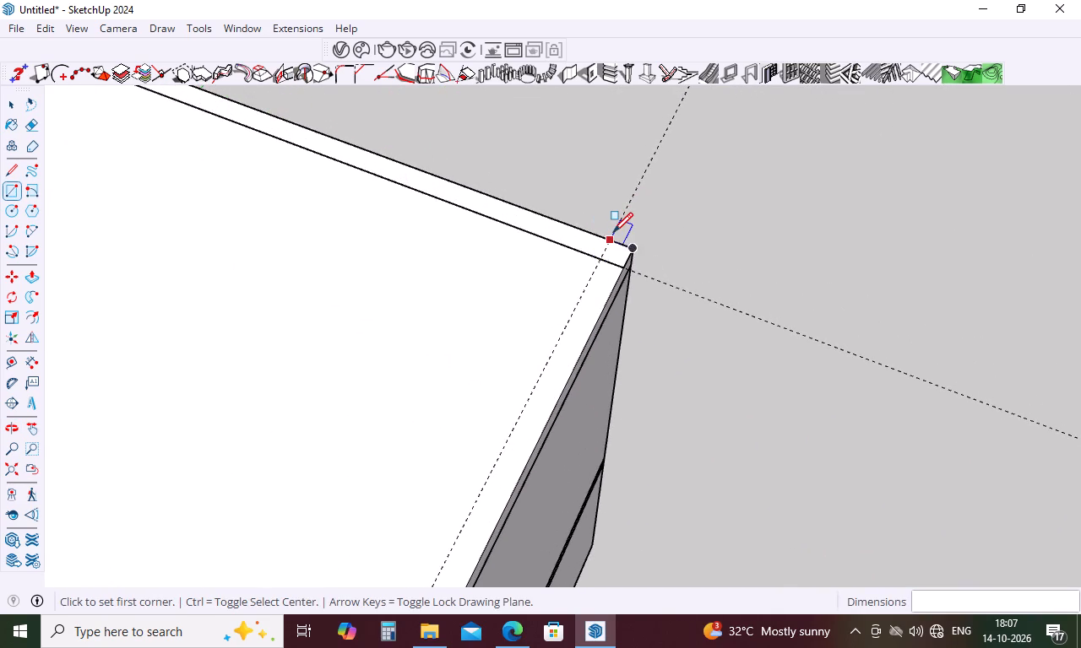
pyautogui.click(613, 233)
pyautogui.scroll(-16, 613, 233)
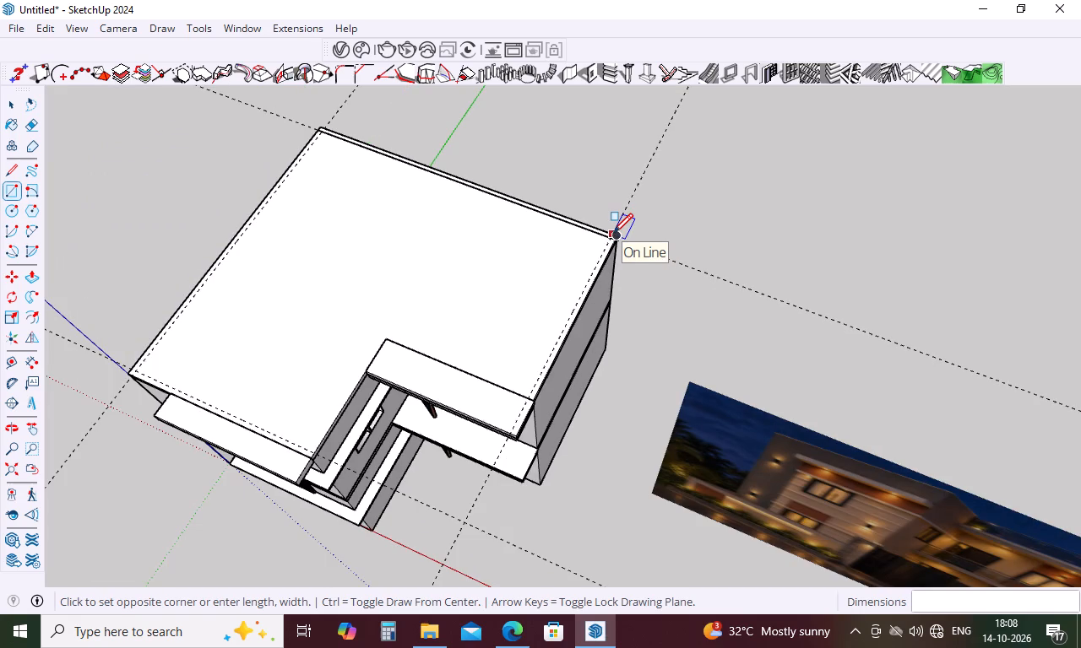
pyautogui.scroll(13, 513, 435)
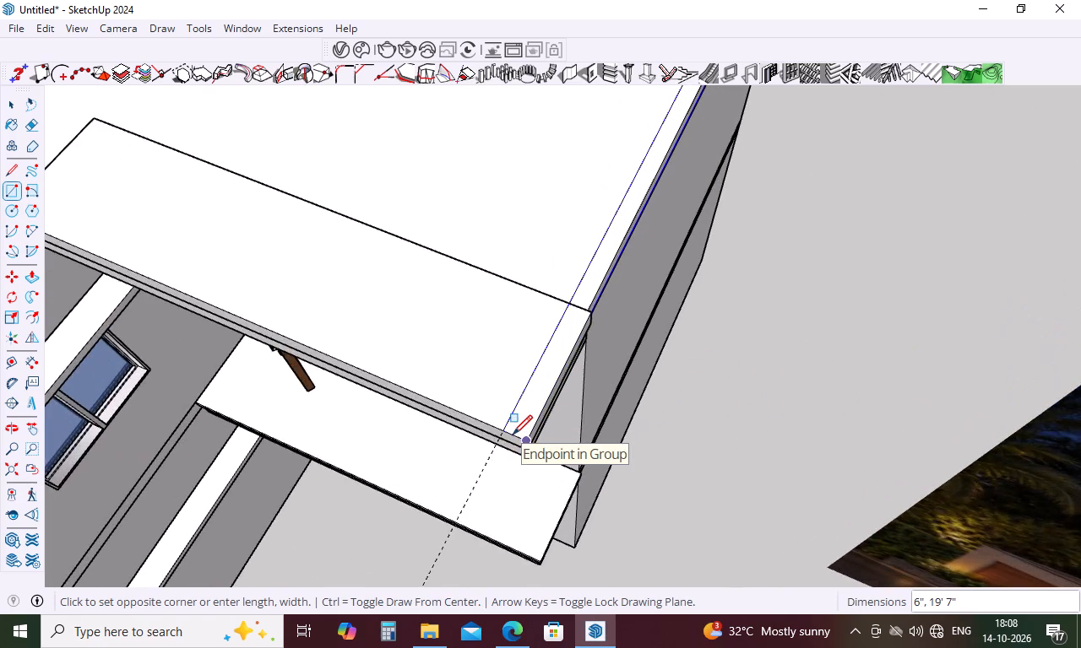
pyautogui.scroll(6, 513, 435)
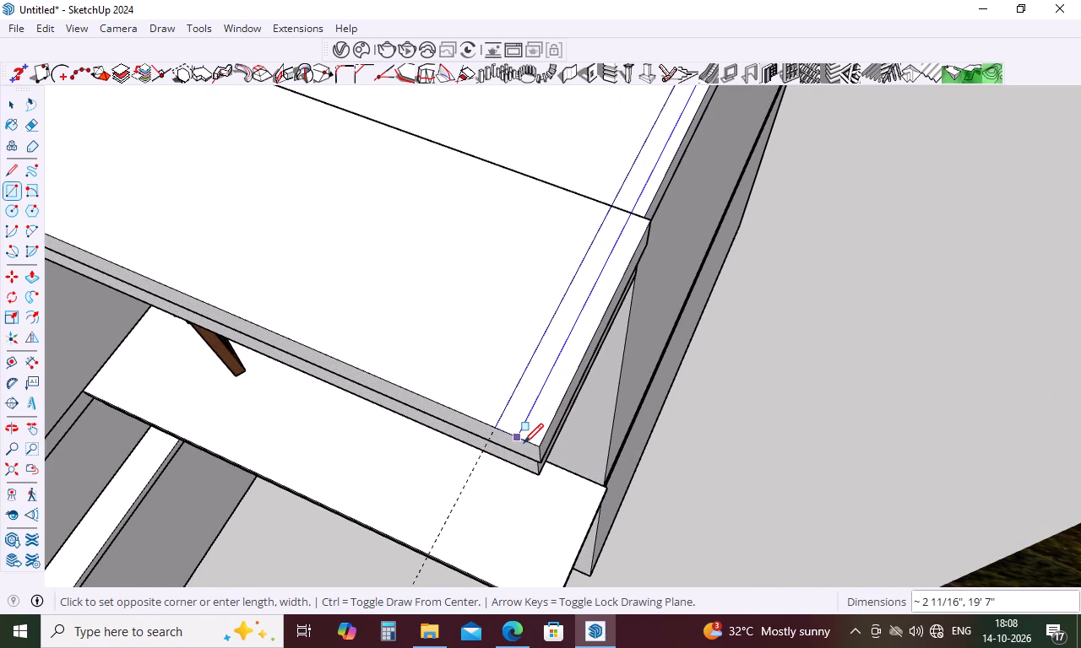
pyautogui.click(525, 444)
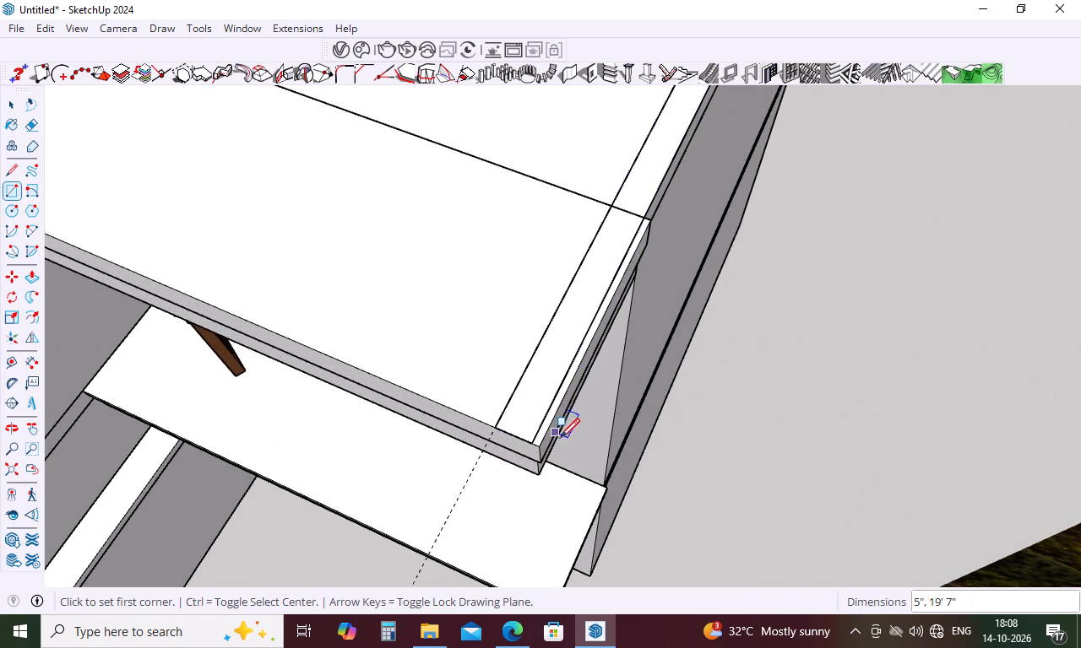
# Draw a 5" by 26' 10" rectangle along the long side edge opposite the balcony, from the rear strip to the front edge.
pyautogui.scroll(-1, 561, 442)
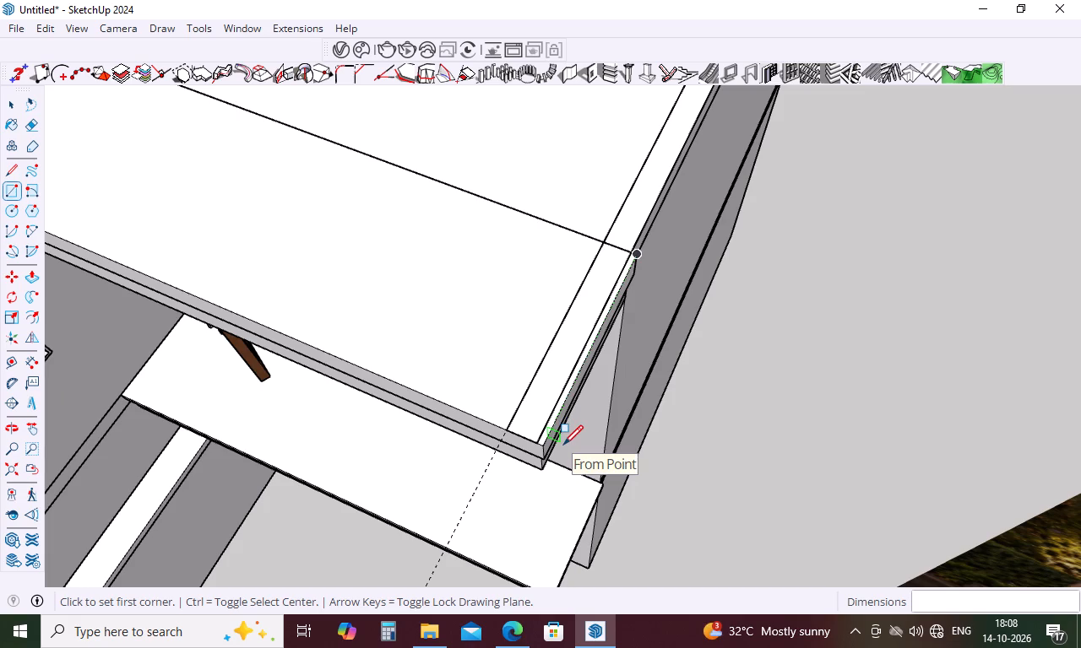
pyautogui.scroll(-11, 563, 445)
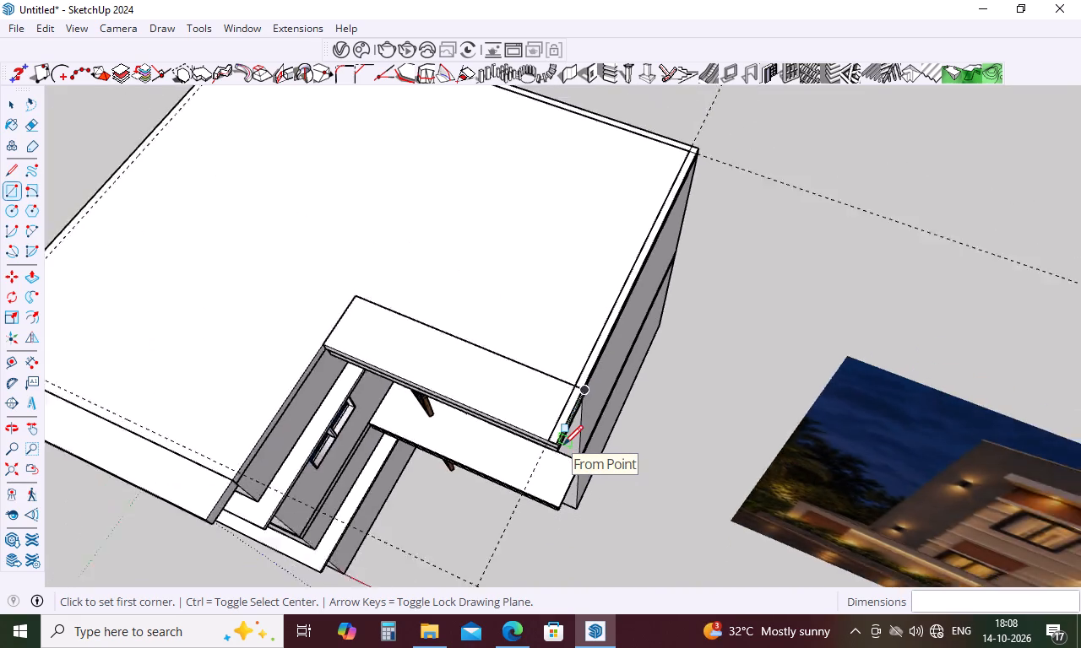
pyautogui.scroll(-8, 563, 445)
pyautogui.scroll(4, 389, 244)
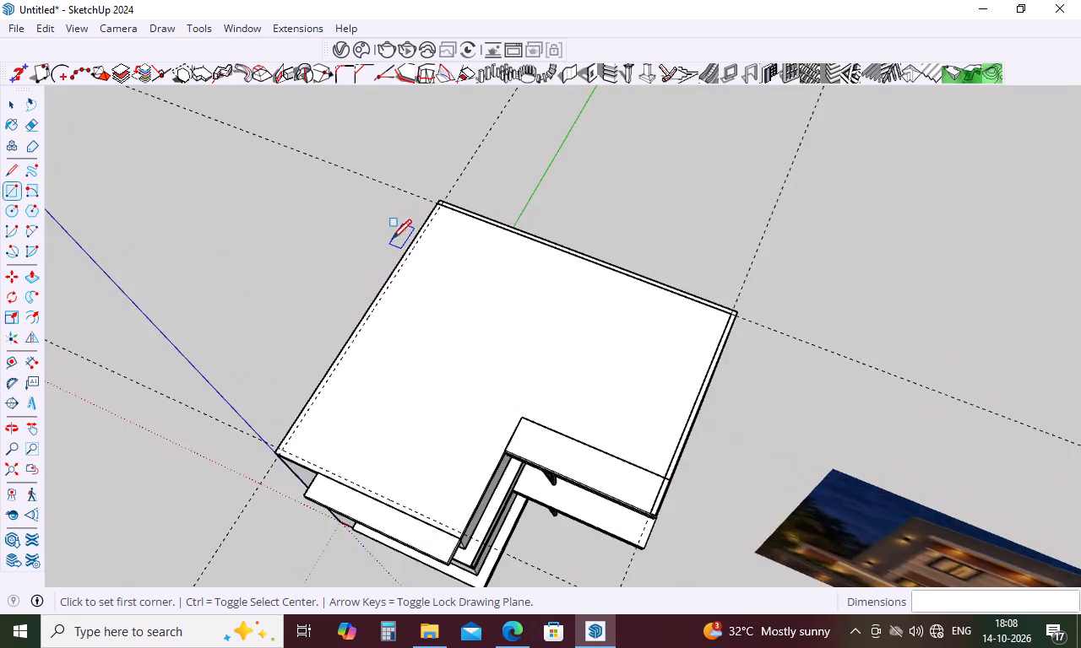
pyautogui.scroll(18, 397, 233)
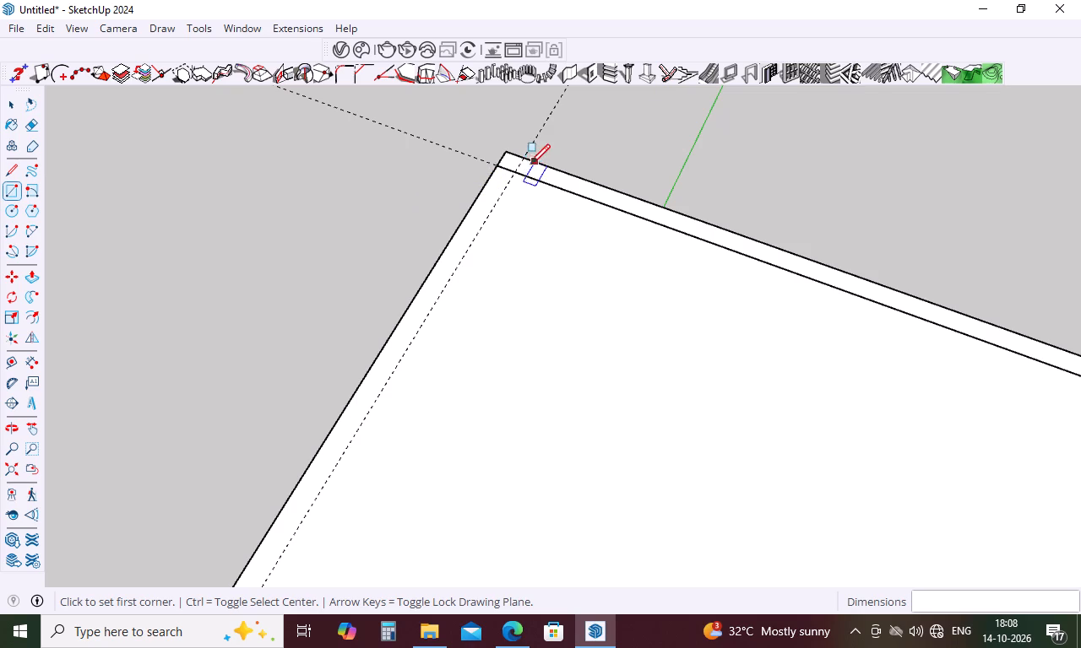
pyautogui.click(500, 164)
pyautogui.scroll(-9, 500, 164)
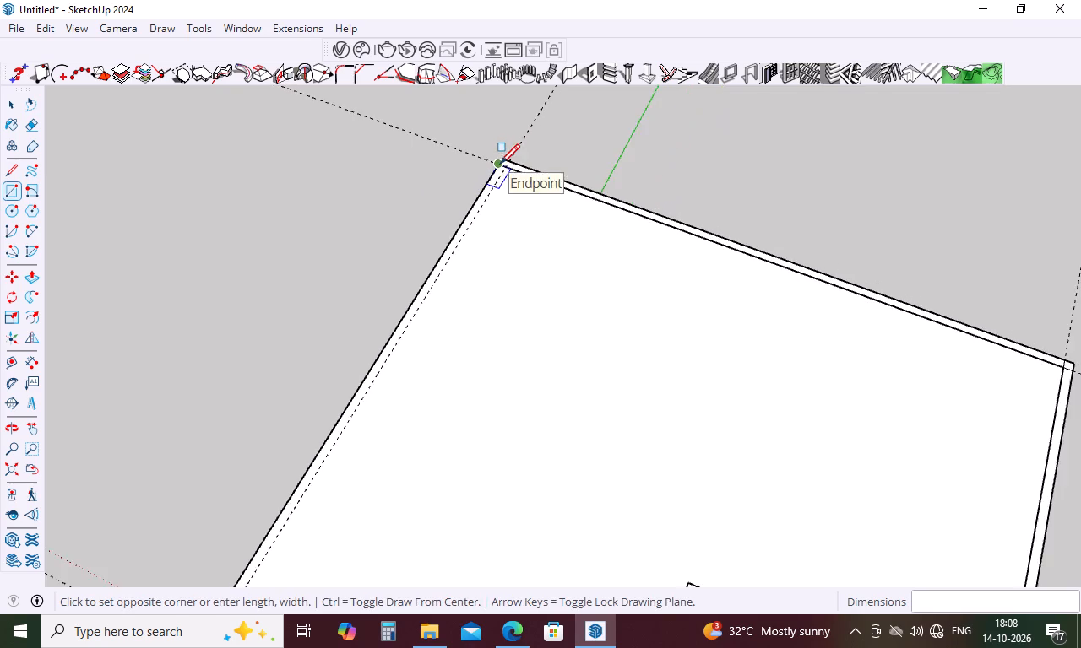
pyautogui.scroll(-11, 500, 164)
pyautogui.scroll(7, 387, 347)
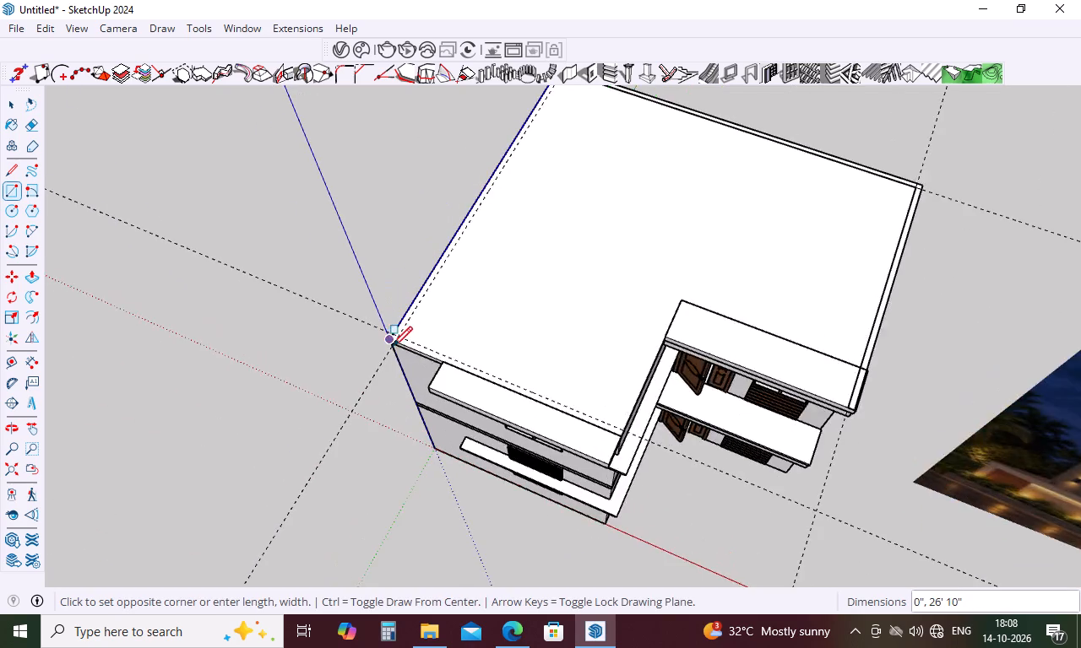
pyautogui.scroll(16, 393, 346)
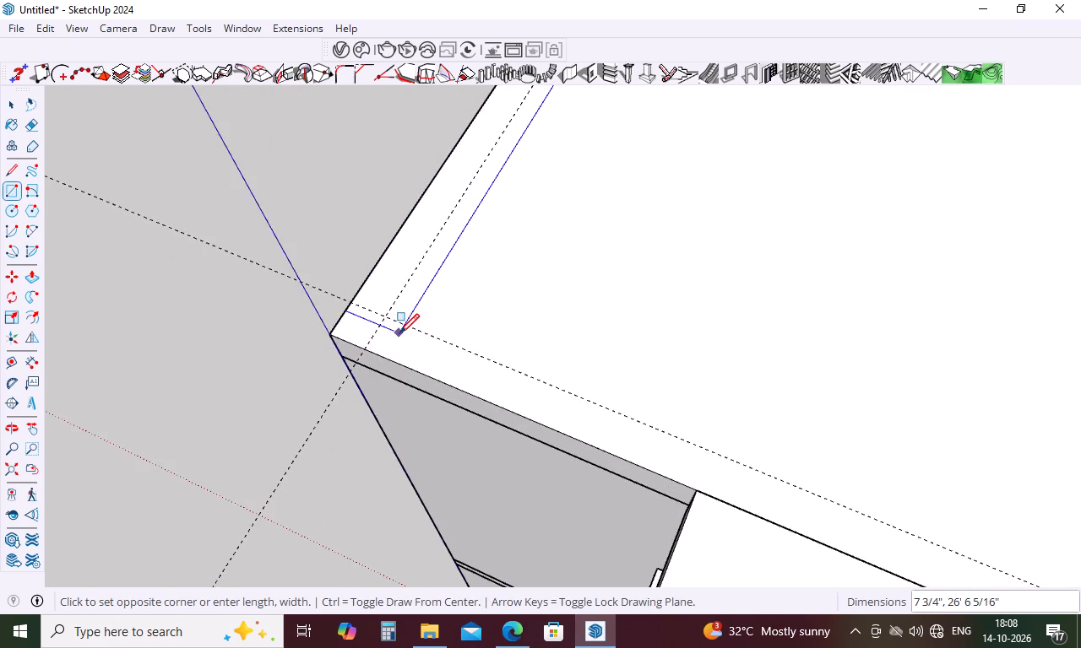
pyautogui.scroll(4, 399, 333)
pyautogui.click(344, 358)
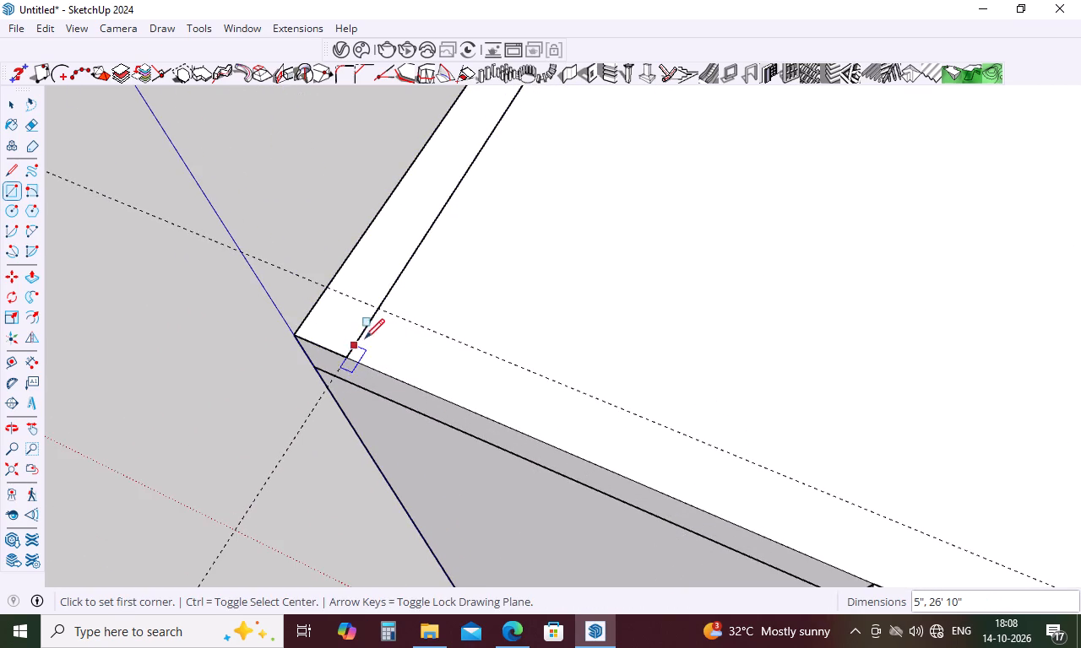
# Draw a 16' 1" by 5" rectangle along the flat roof's front edge, between the side strip and the recess corner.
pyautogui.click(379, 308)
pyautogui.scroll(-6, 379, 308)
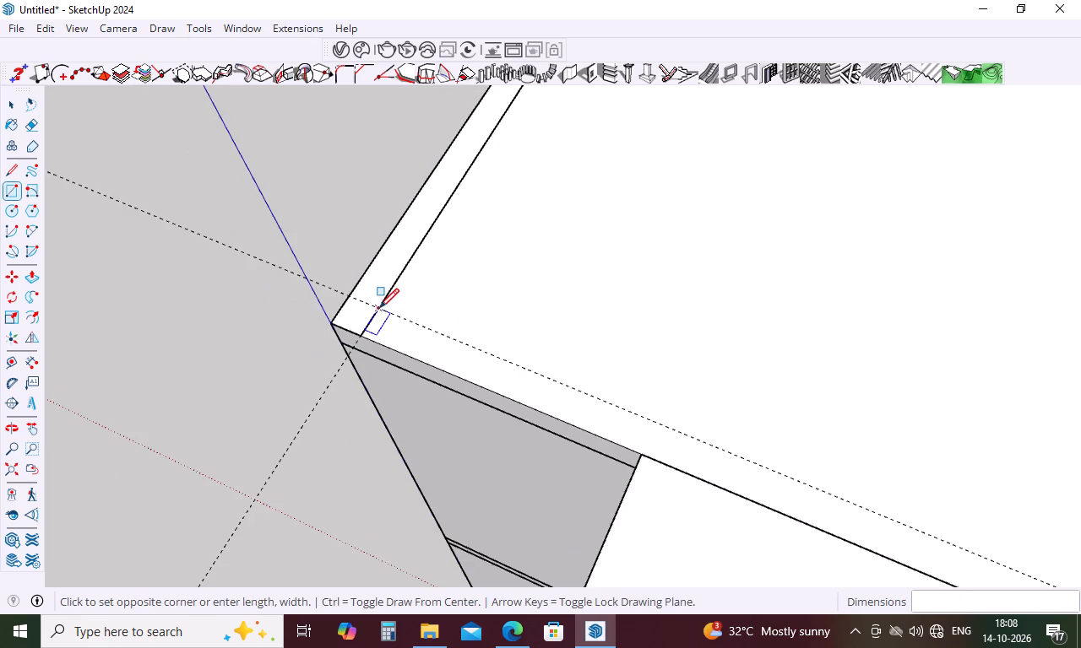
pyautogui.scroll(-17, 379, 308)
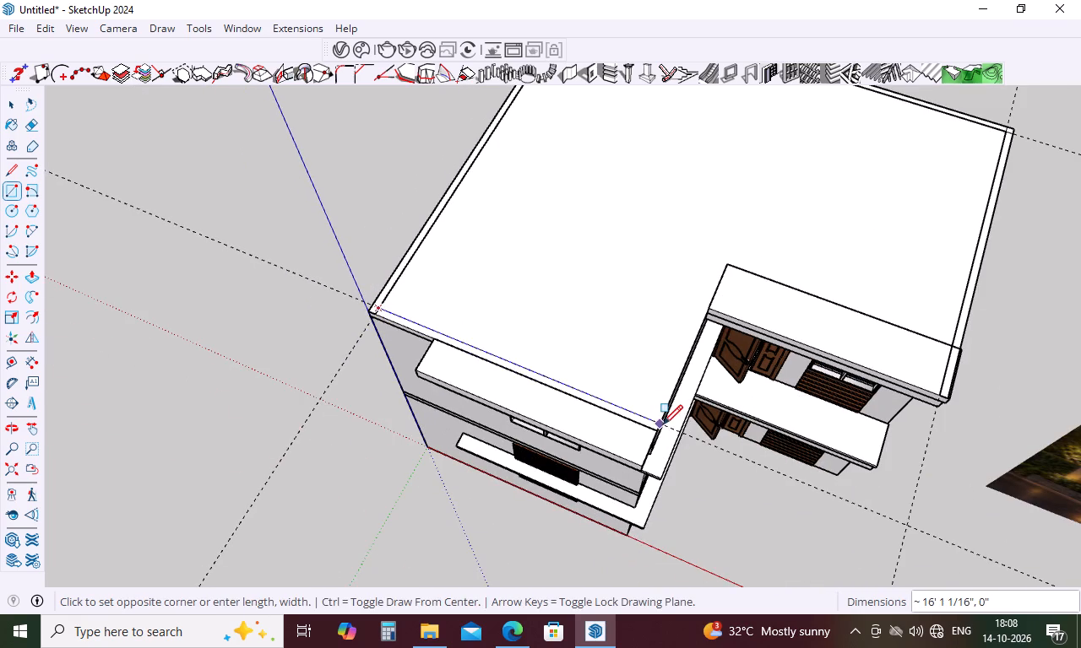
pyautogui.scroll(14, 663, 424)
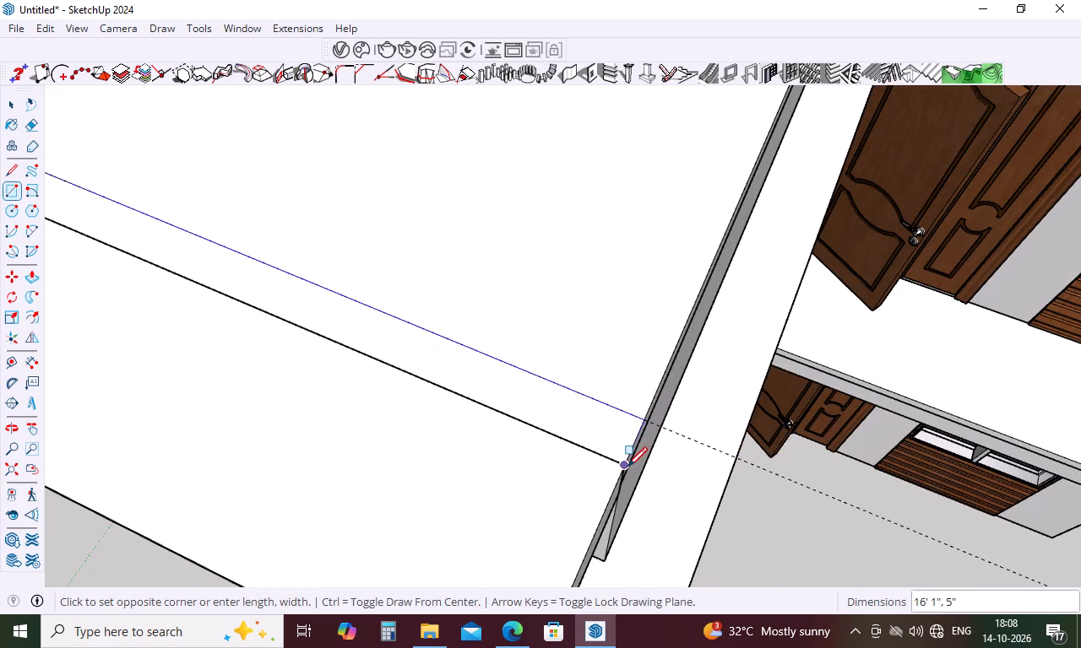
pyautogui.click(627, 467)
pyautogui.scroll(-3, 600, 396)
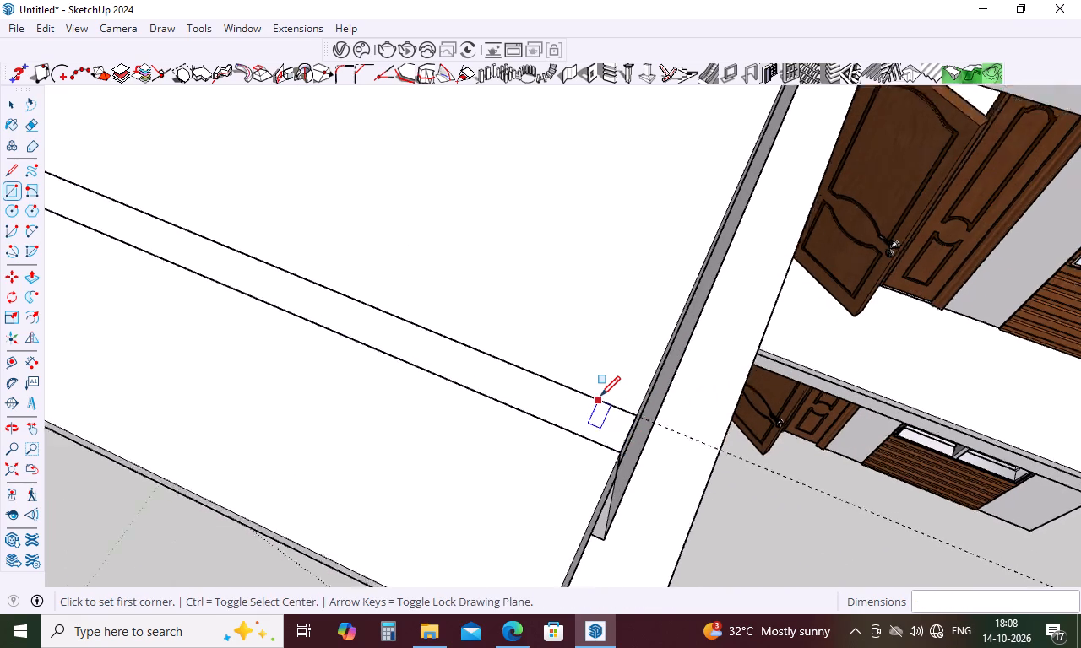
pyautogui.scroll(-15, 600, 396)
pyautogui.press('space')
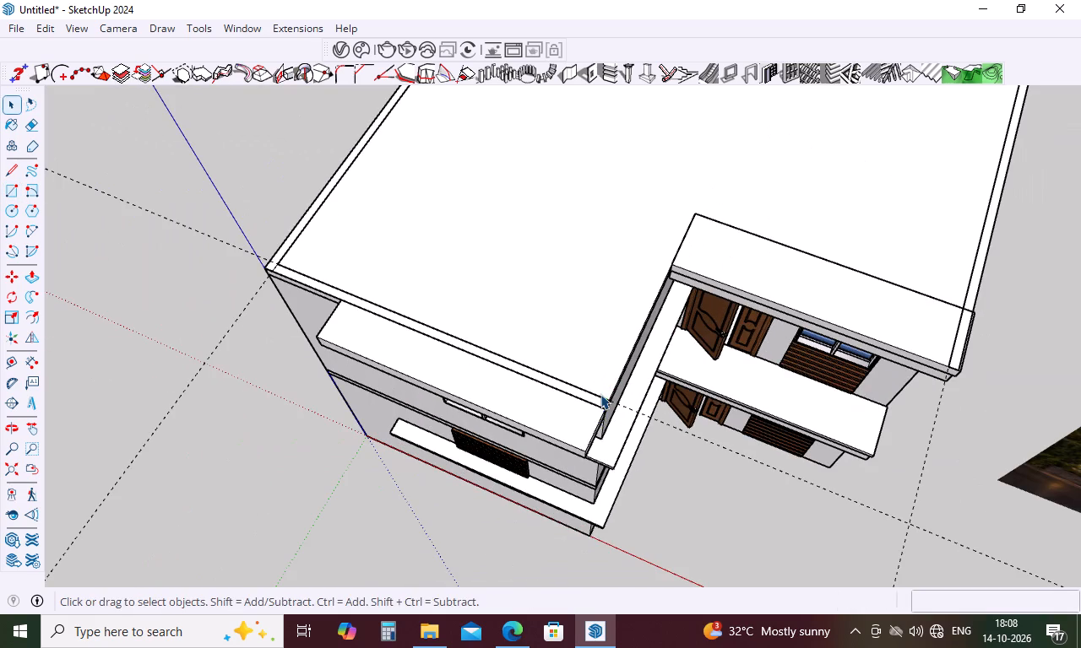
# Place guides 5" inside the roof edge along the side of the balcony recess and inside the balcony roof's front edge.
pyautogui.press('t')
pyautogui.click(622, 361)
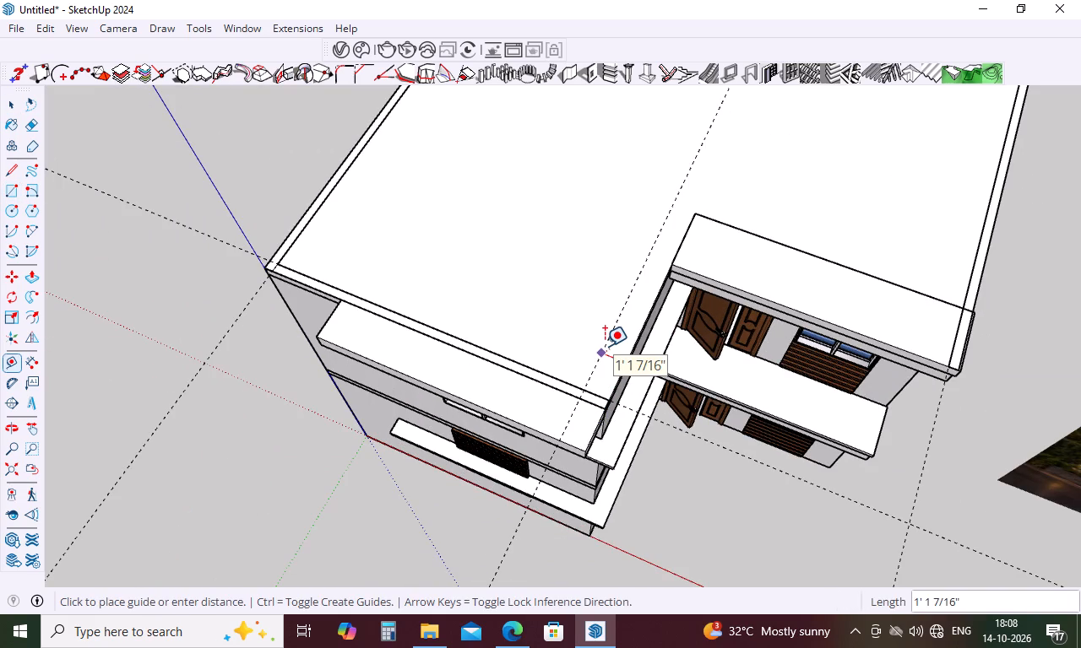
pyautogui.press('5')
pyautogui.press('Return')
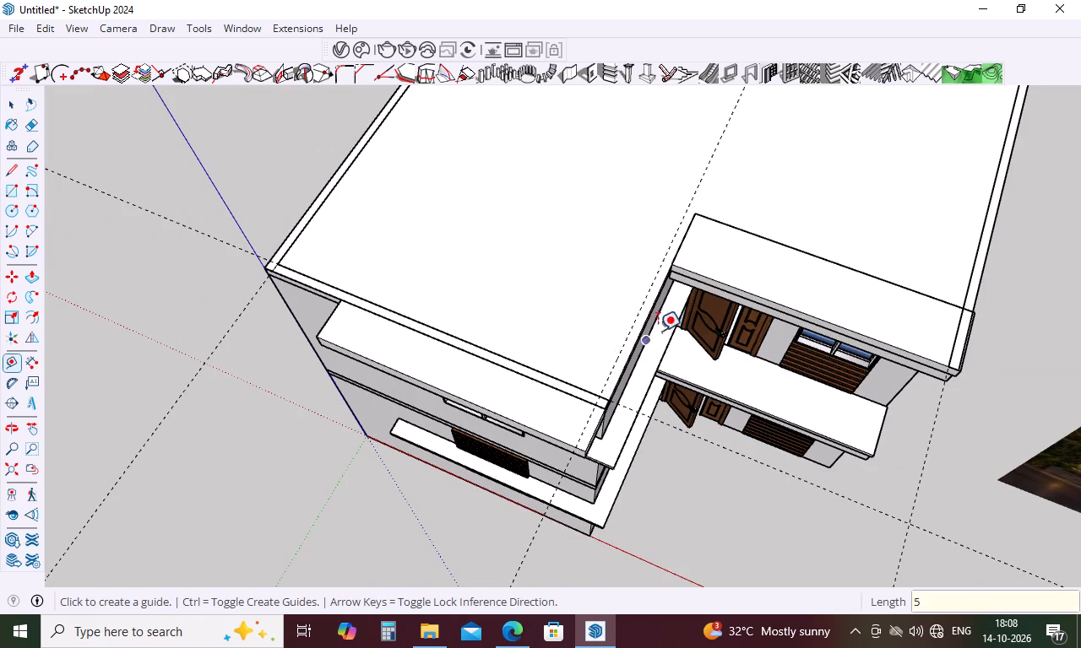
pyautogui.scroll(10, 733, 294)
pyautogui.click(773, 294)
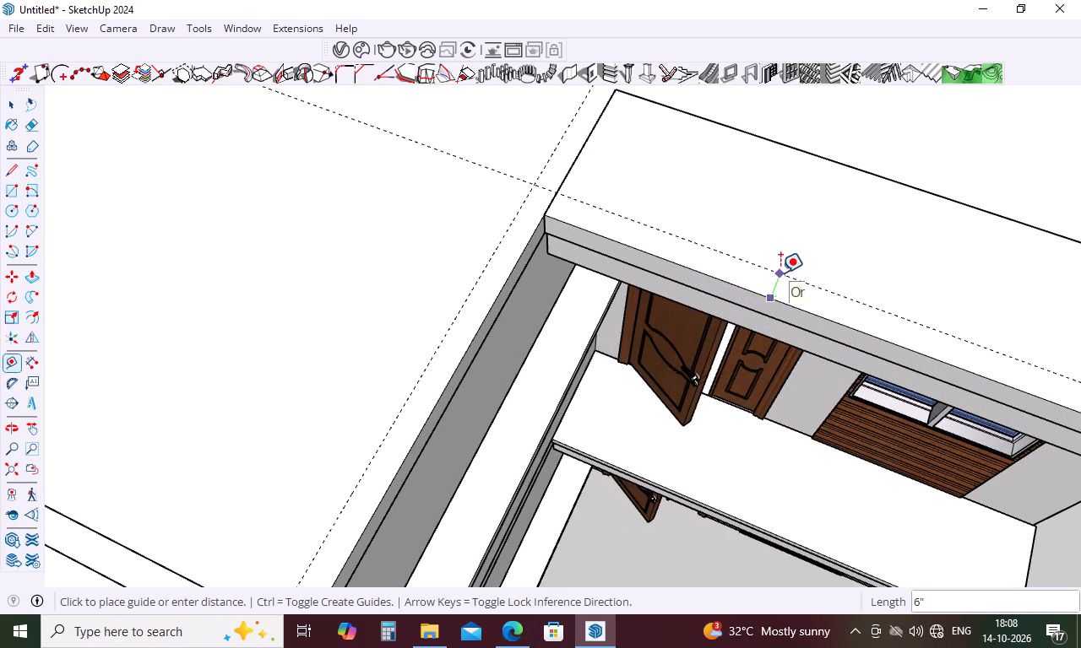
pyautogui.press('5')
pyautogui.press('Return')
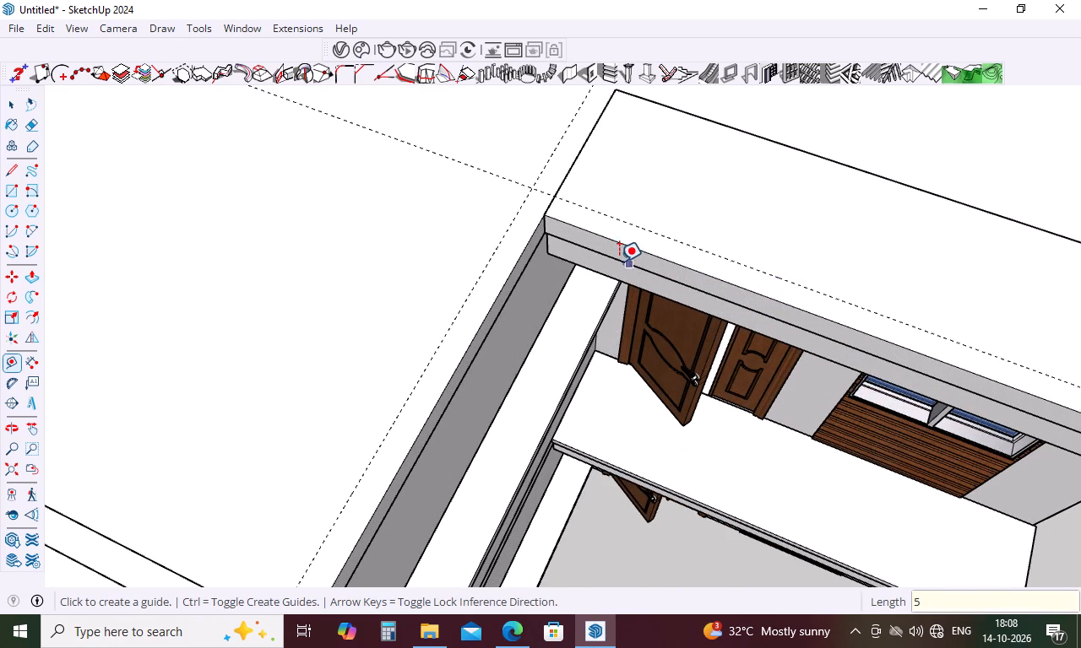
pyautogui.scroll(-11, 619, 262)
pyautogui.press('Escape')
# Draw a 5" wide rectangle along the roof edge beside the balcony recess, from the front strip to the recess's inner corner.
pyautogui.press('r')
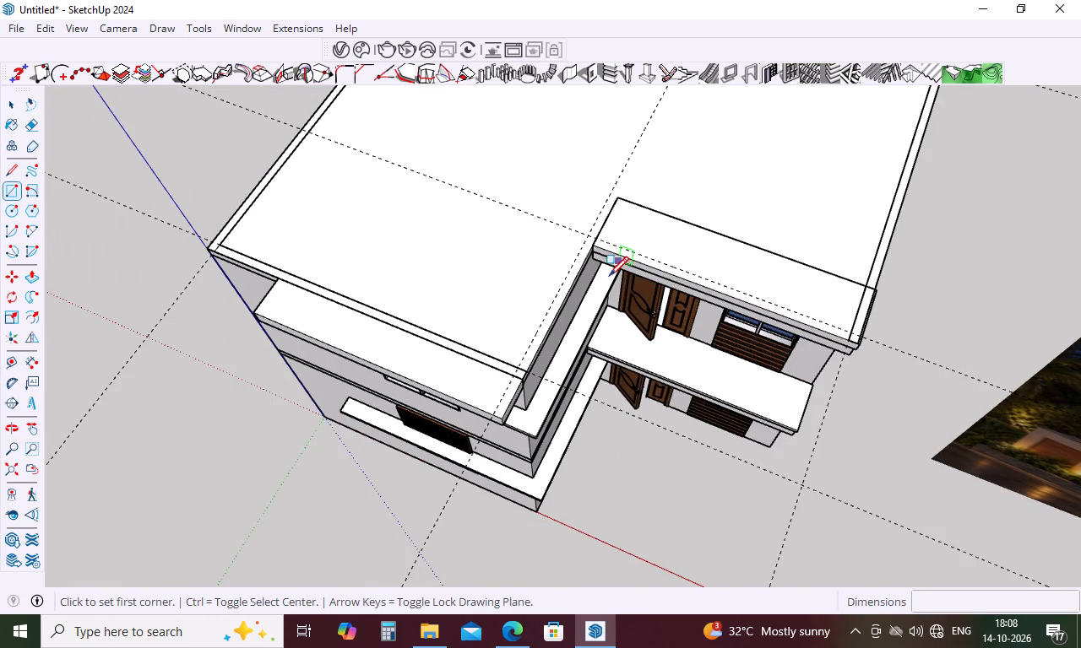
pyautogui.scroll(4, 595, 288)
pyautogui.scroll(5, 479, 413)
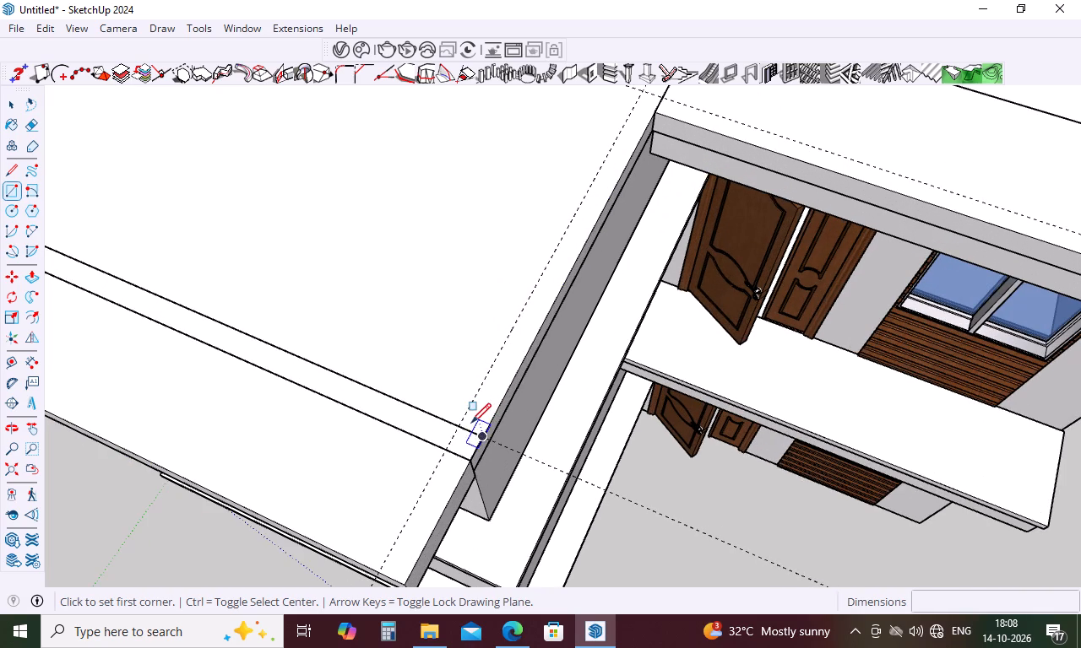
pyautogui.click(460, 427)
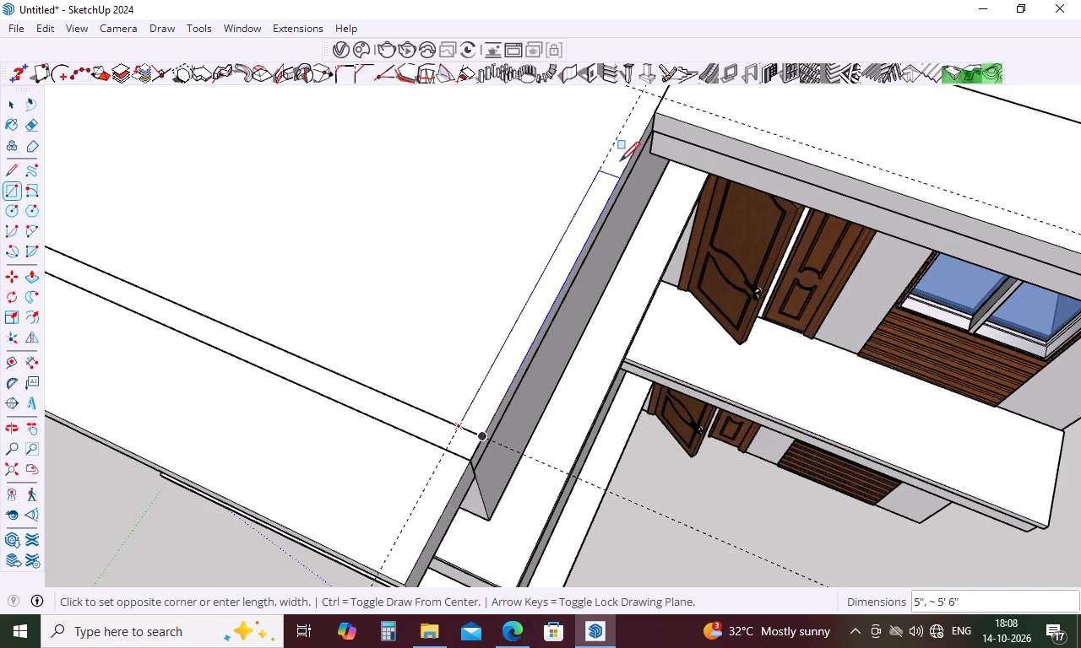
pyautogui.click(664, 96)
pyautogui.scroll(-5, 571, 162)
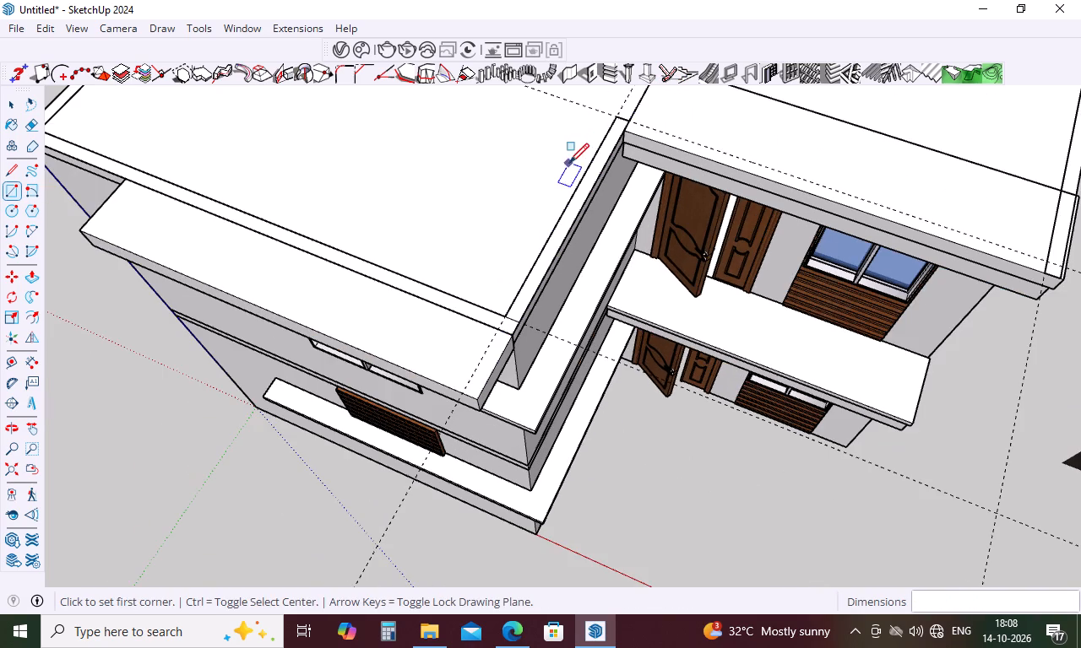
# Draw a 12' 4" by 5" rectangle along the balcony roof's front edge, from the recess corner to the outer side strip.
pyautogui.click(631, 121)
pyautogui.scroll(-6, 760, 216)
pyautogui.scroll(5, 900, 241)
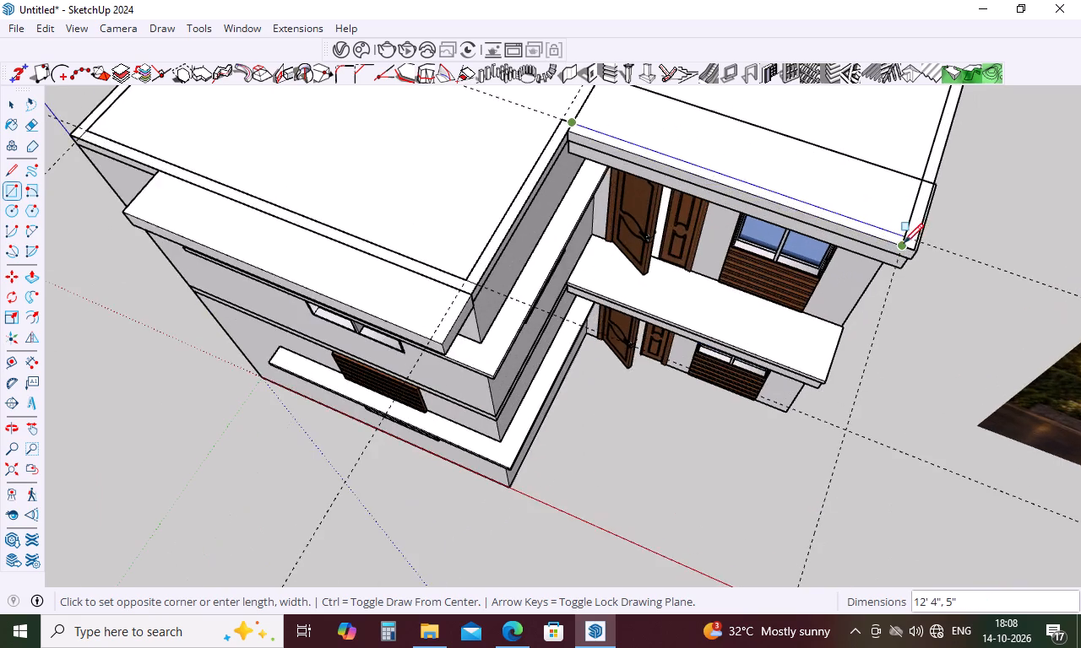
pyautogui.scroll(9, 935, 249)
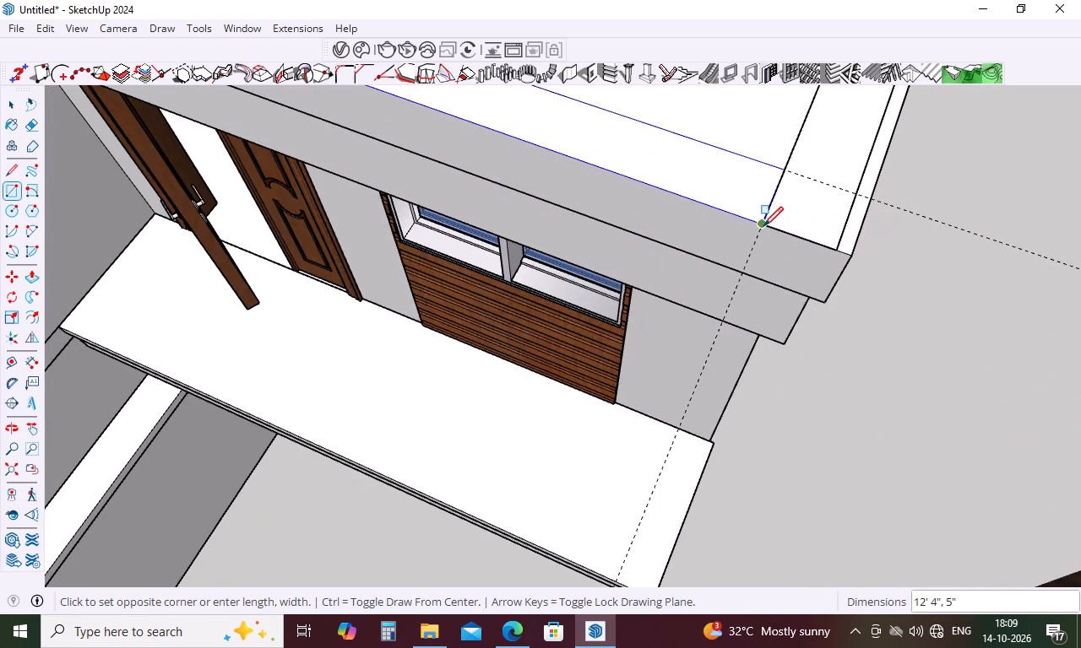
pyautogui.click(763, 226)
pyautogui.press('space')
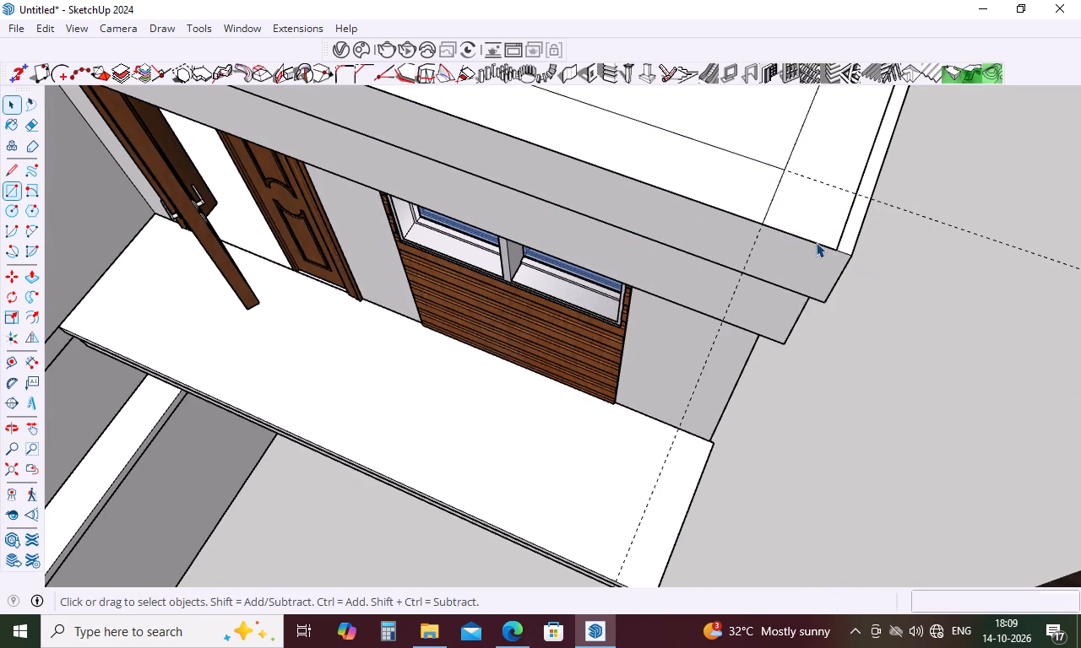
# Erase the line dividing the border strips at the balcony roof's outer front corner.
pyautogui.press('e')
pyautogui.click(773, 195)
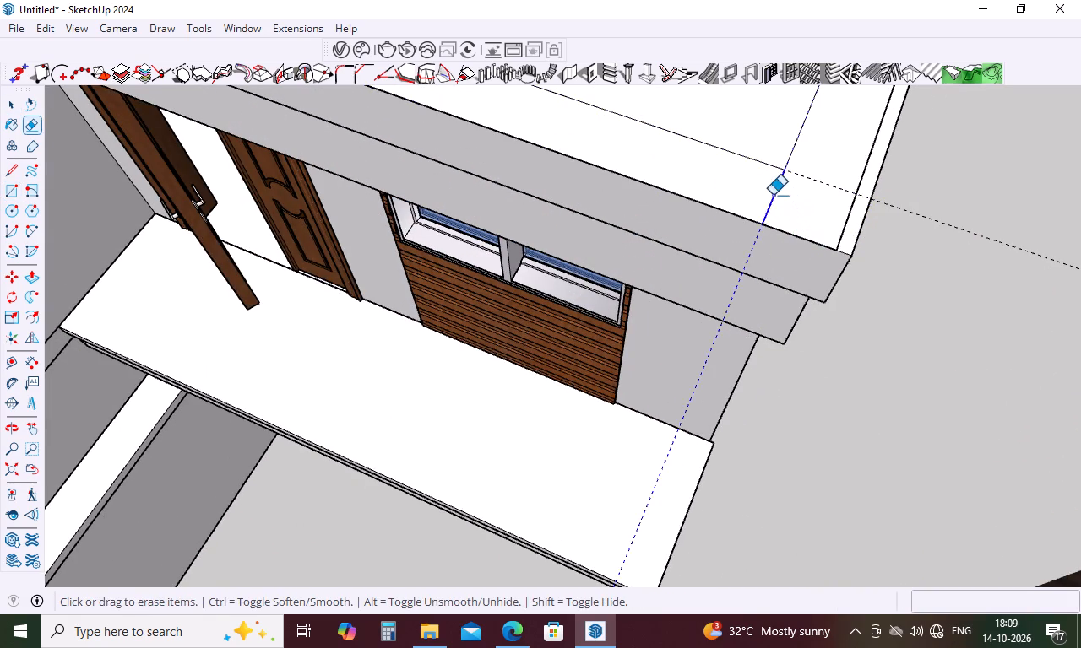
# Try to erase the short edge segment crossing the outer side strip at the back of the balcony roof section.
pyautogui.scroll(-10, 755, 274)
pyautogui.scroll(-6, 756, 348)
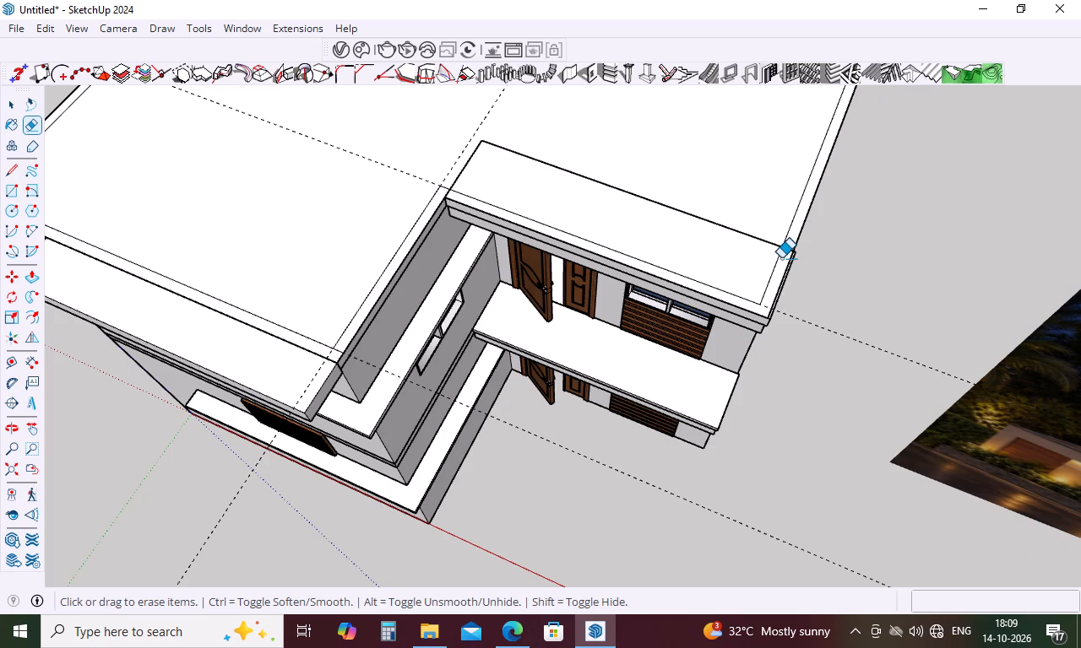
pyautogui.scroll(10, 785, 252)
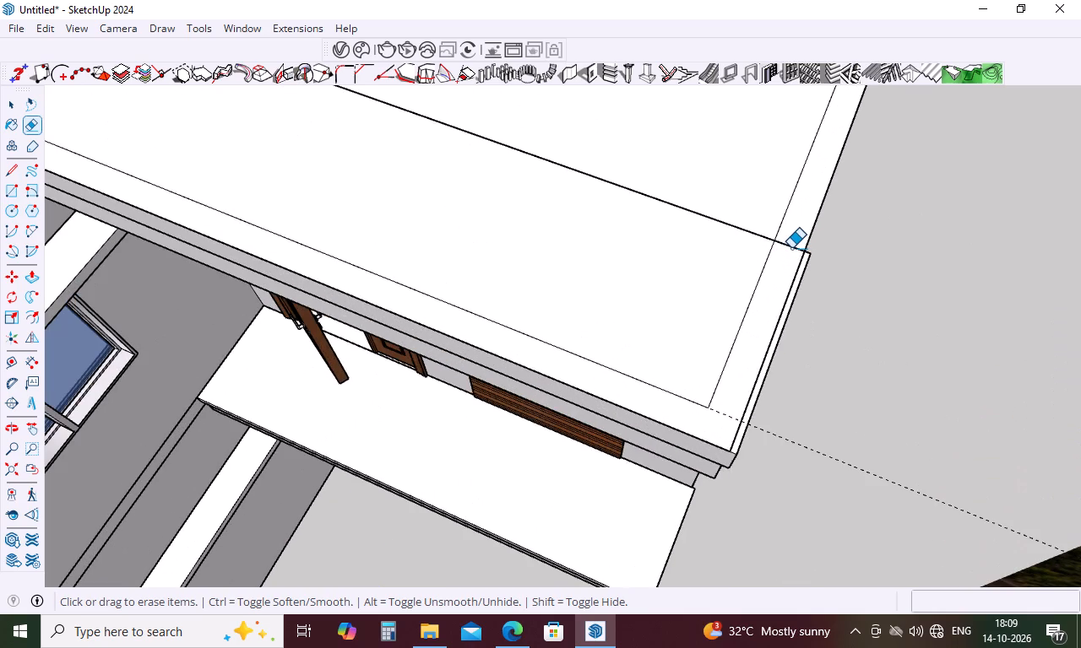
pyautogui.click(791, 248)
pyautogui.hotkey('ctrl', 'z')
# Erase the overlapping strip lines at the flat roof's rear corner on the balcony side.
pyautogui.scroll(-5, 691, 386)
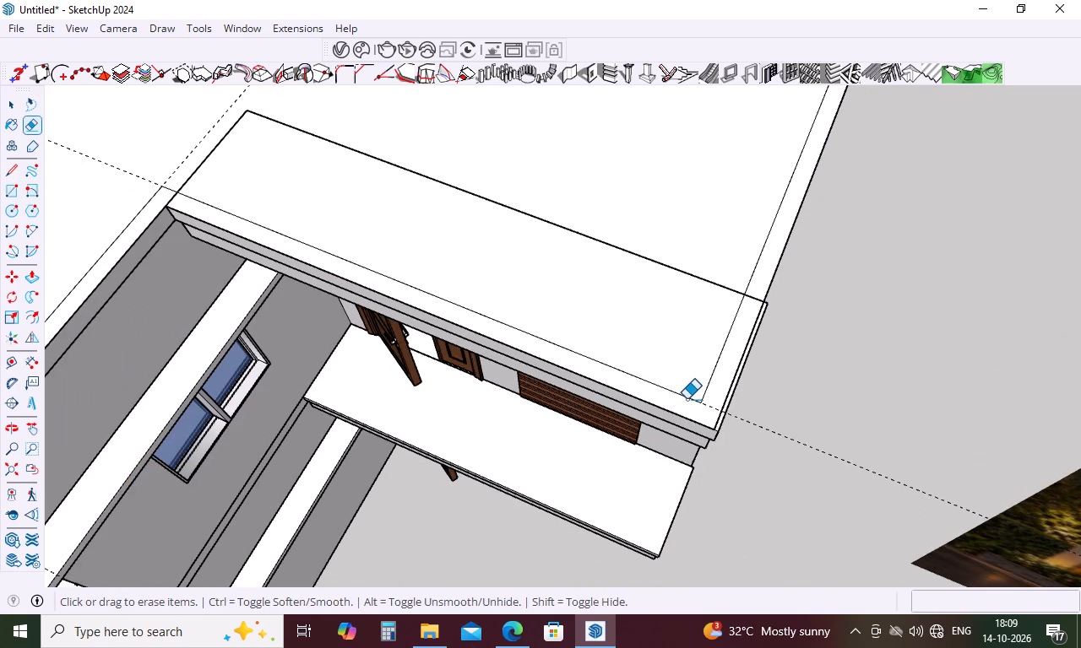
pyautogui.scroll(-5, 685, 402)
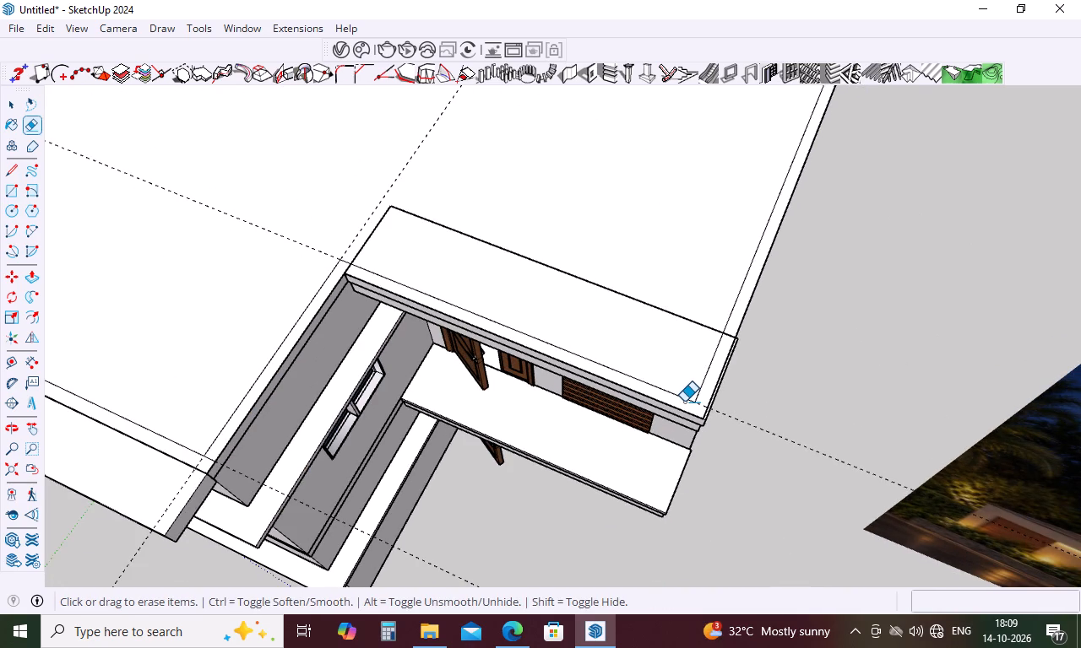
pyautogui.scroll(-9, 684, 402)
pyautogui.scroll(6, 769, 209)
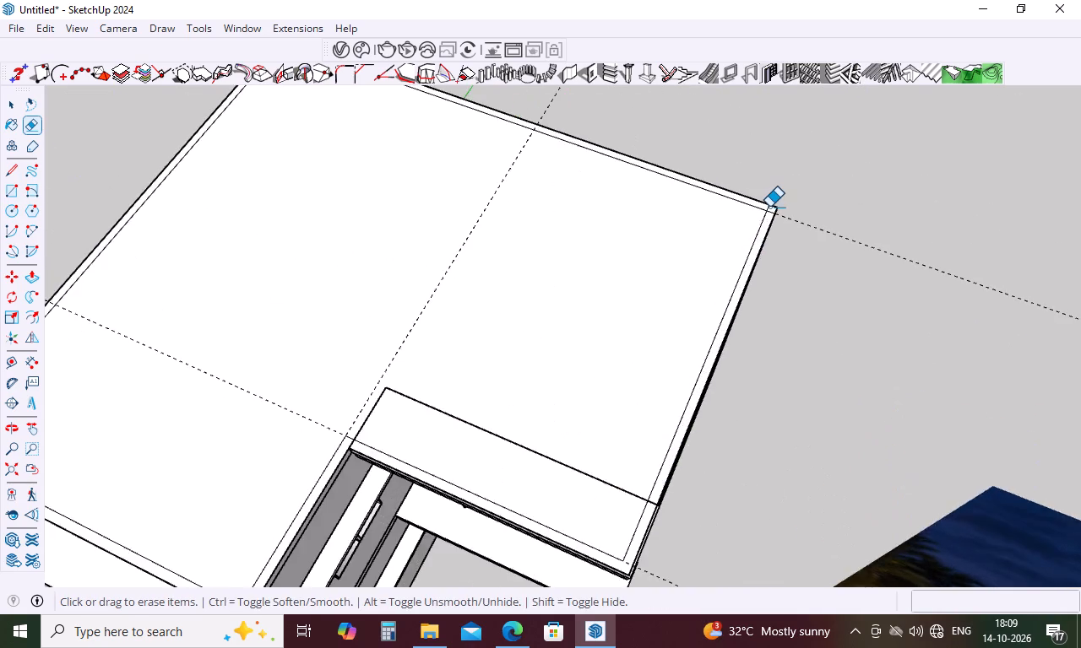
pyautogui.scroll(20, 769, 207)
pyautogui.scroll(5, 769, 207)
pyautogui.click(763, 200)
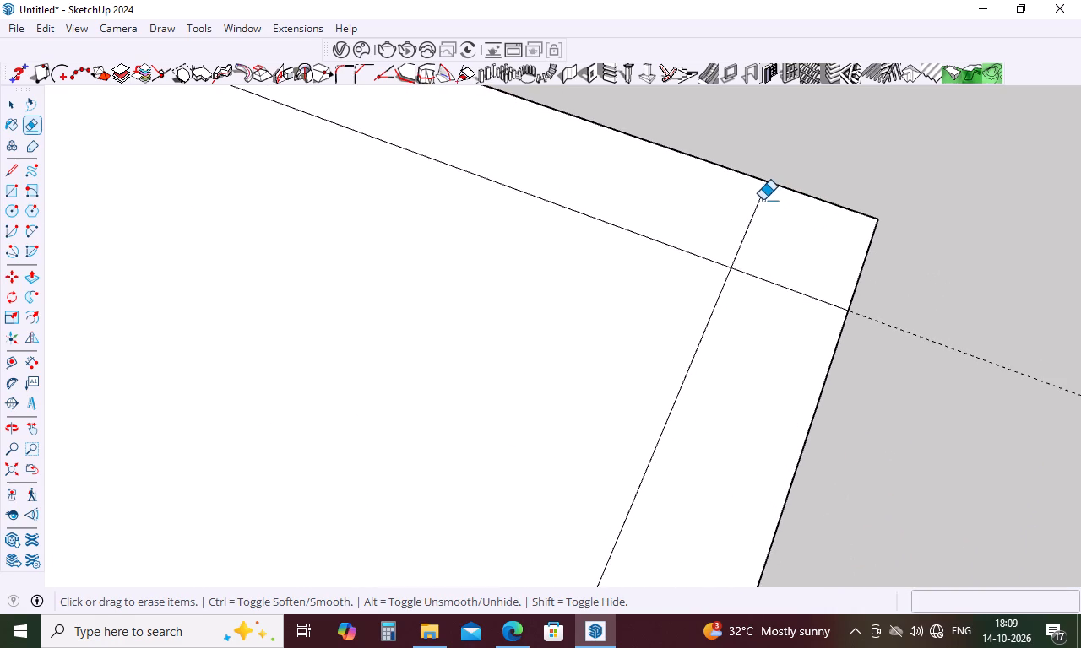
pyautogui.moveTo(801, 289); pyautogui.dragTo(796, 300)
# Erase the line dividing the border strips at the rear corner opposite the balcony side.
pyautogui.scroll(-9, 759, 377)
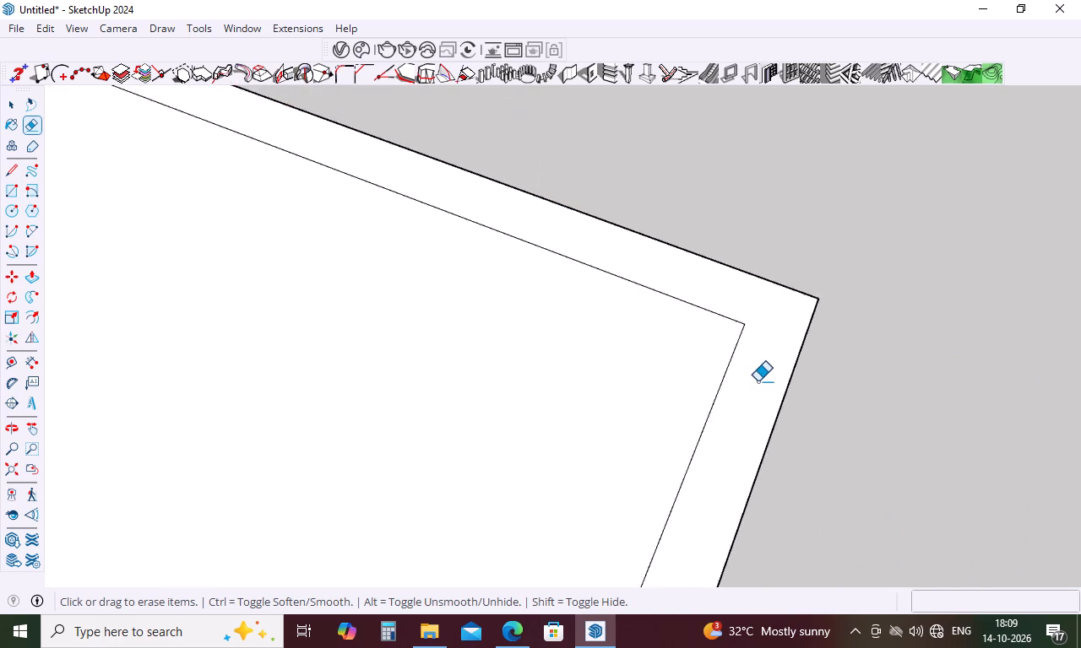
pyautogui.scroll(-20, 758, 381)
pyautogui.scroll(-5, 758, 381)
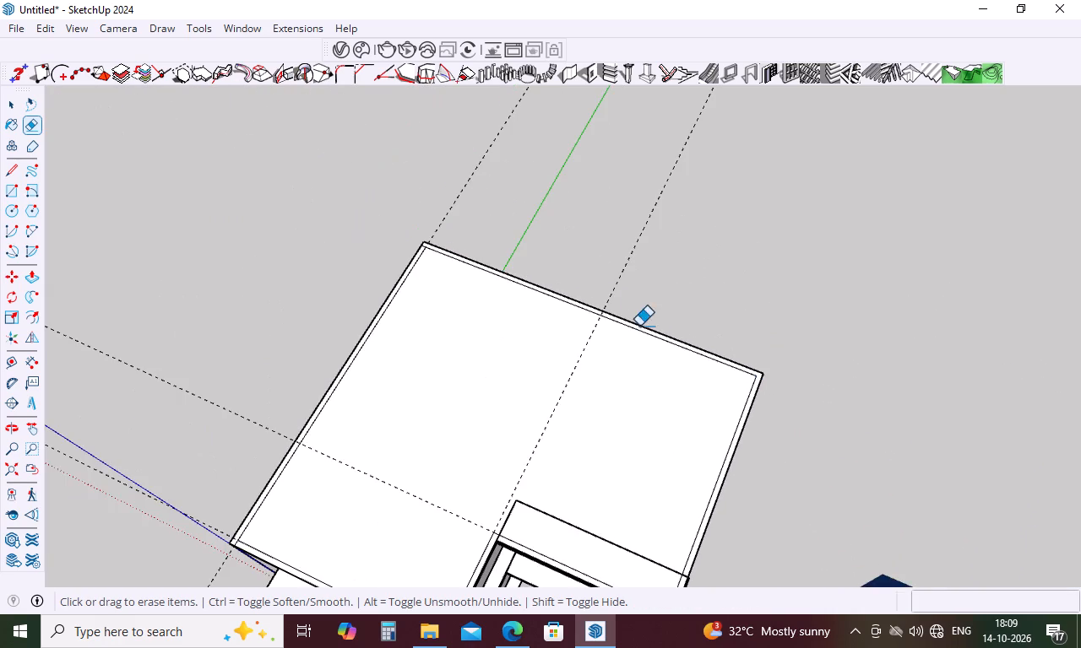
pyautogui.scroll(5, 517, 273)
pyautogui.scroll(11, 336, 229)
pyautogui.scroll(10, 393, 227)
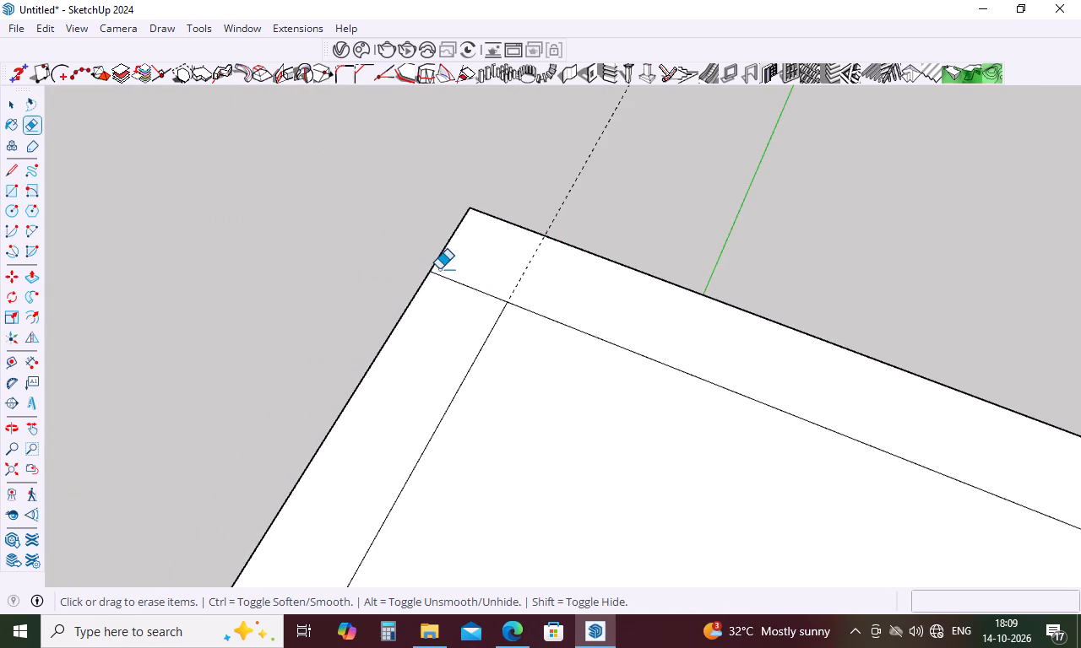
pyautogui.click(462, 280)
# Erase the overlapping strip lines at the flat roof's front corner opposite the balcony side.
pyautogui.scroll(-17, 585, 256)
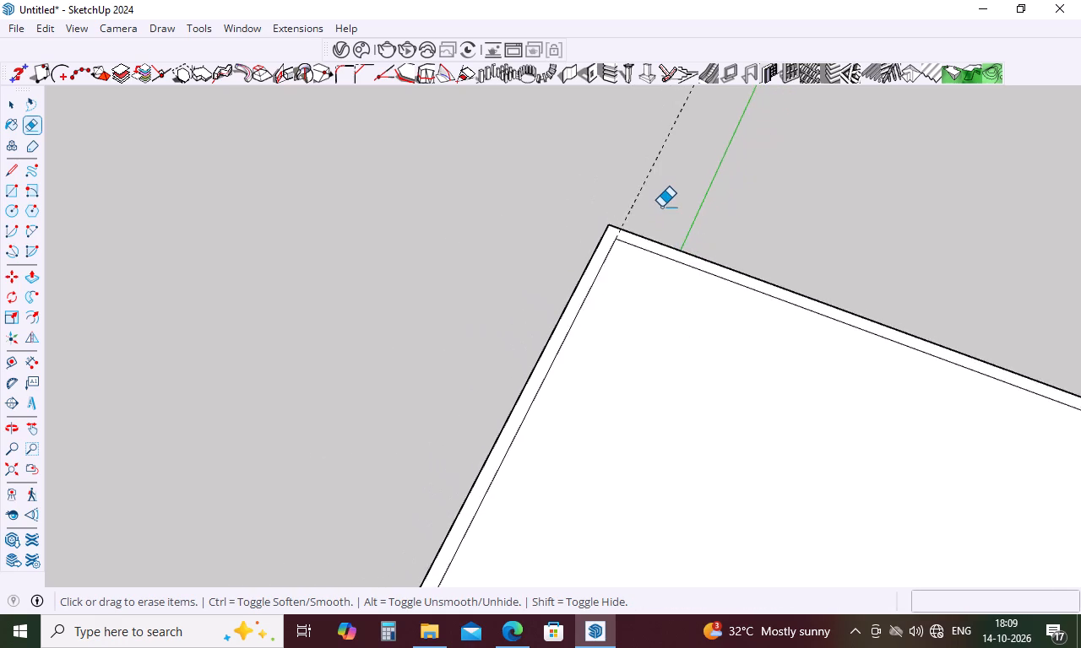
pyautogui.scroll(-17, 661, 207)
pyautogui.scroll(9, 605, 373)
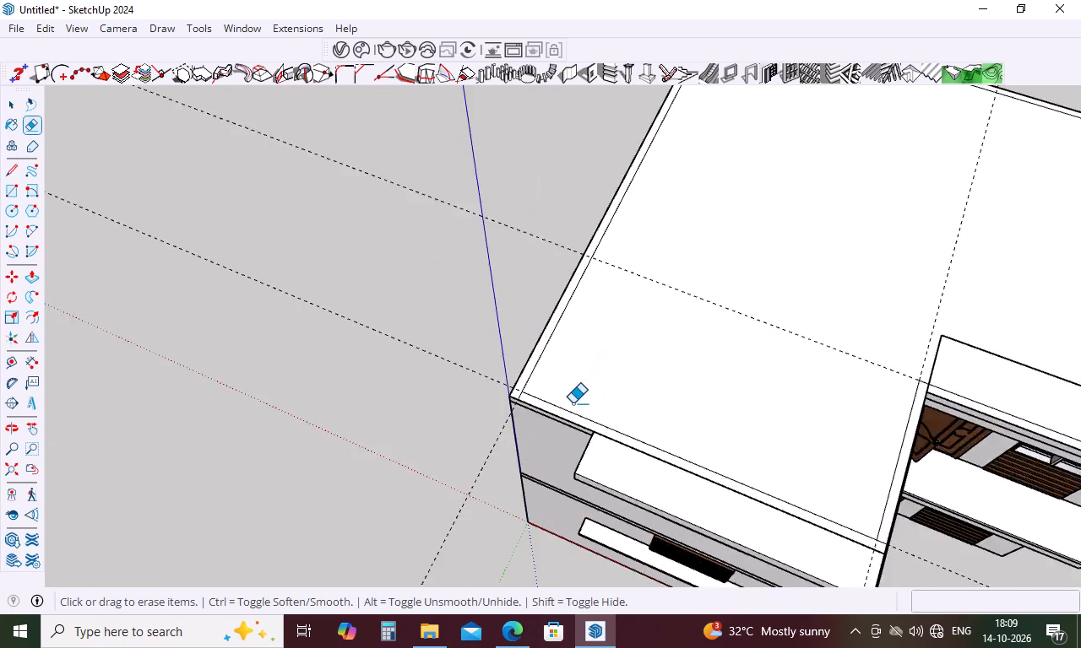
pyautogui.scroll(15, 573, 403)
pyautogui.click(469, 383)
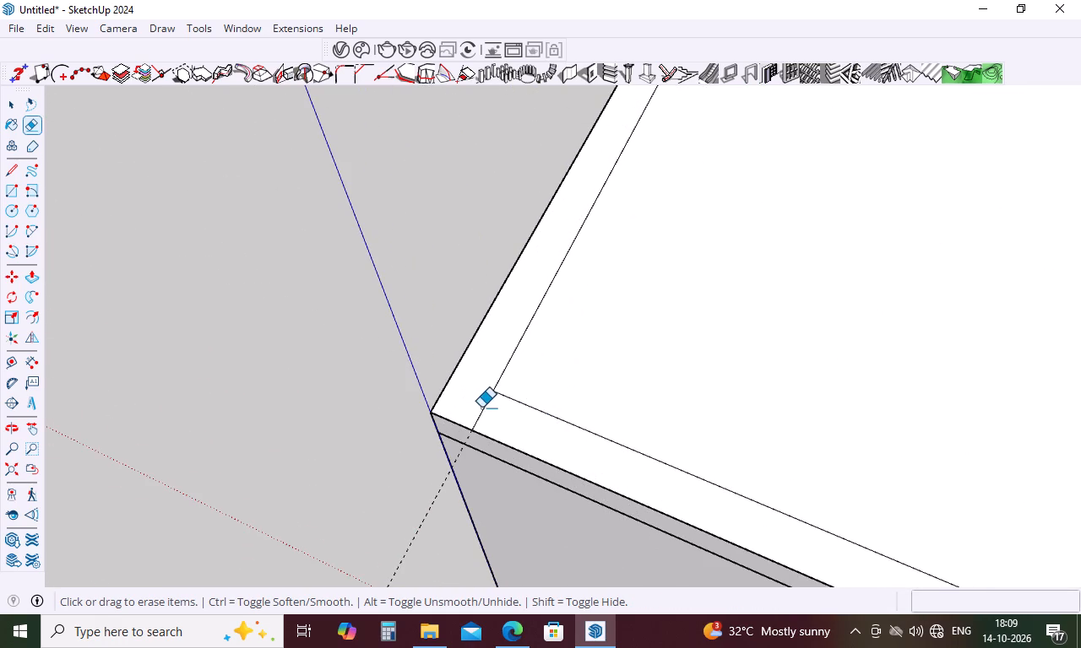
pyautogui.click(486, 411)
pyautogui.click(484, 405)
# Erase the leftover strip lines at the flat roof's front corner beside the balcony recess.
pyautogui.scroll(-6, 480, 363)
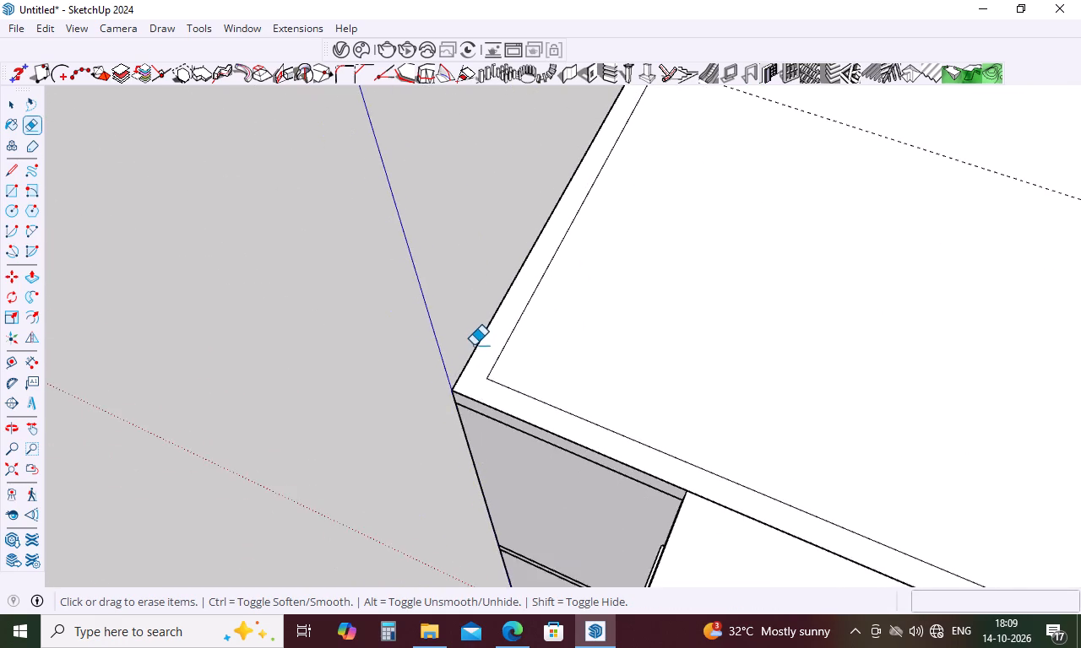
pyautogui.scroll(-17, 474, 345)
pyautogui.scroll(9, 643, 433)
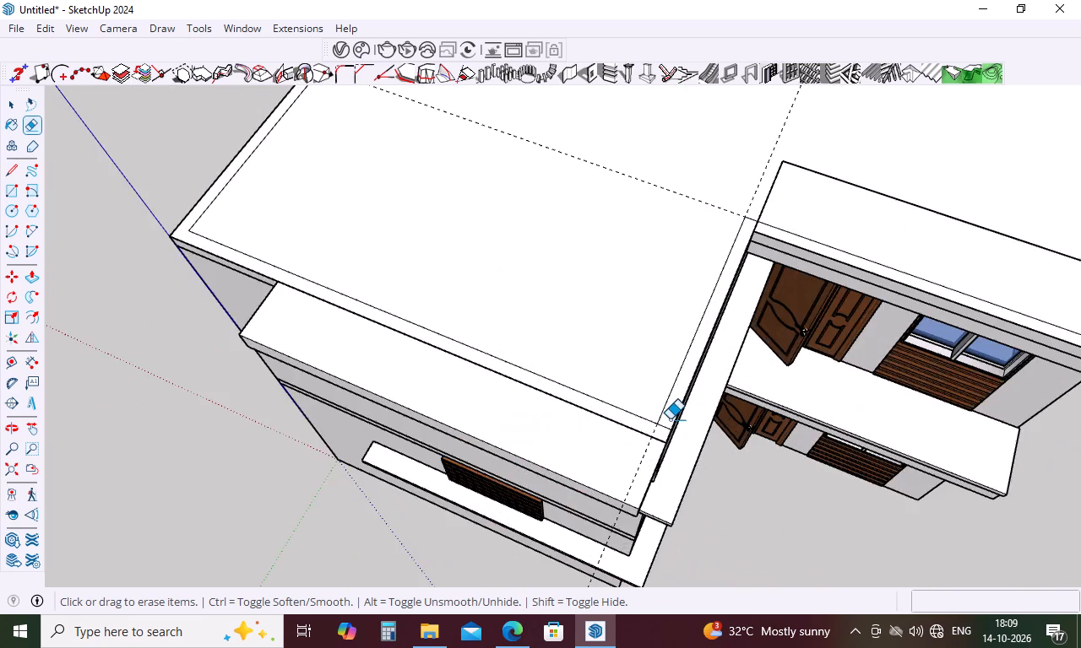
pyautogui.scroll(12, 670, 419)
pyautogui.moveTo(658, 435); pyautogui.dragTo(652, 443)
pyautogui.moveTo(636, 450); pyautogui.dragTo(629, 450)
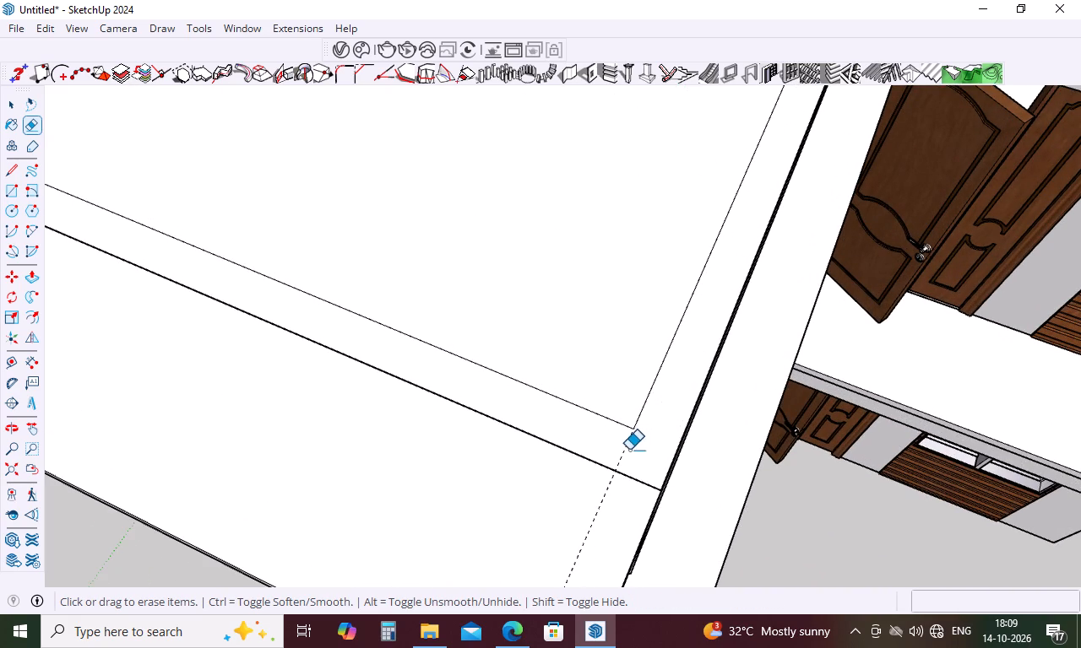
pyautogui.moveTo(629, 450); pyautogui.dragTo(616, 450)
pyautogui.press('space')
# Push/Pull the joined roof border strip upward 2' 6" to form the parapet wall.
pyautogui.write('p')
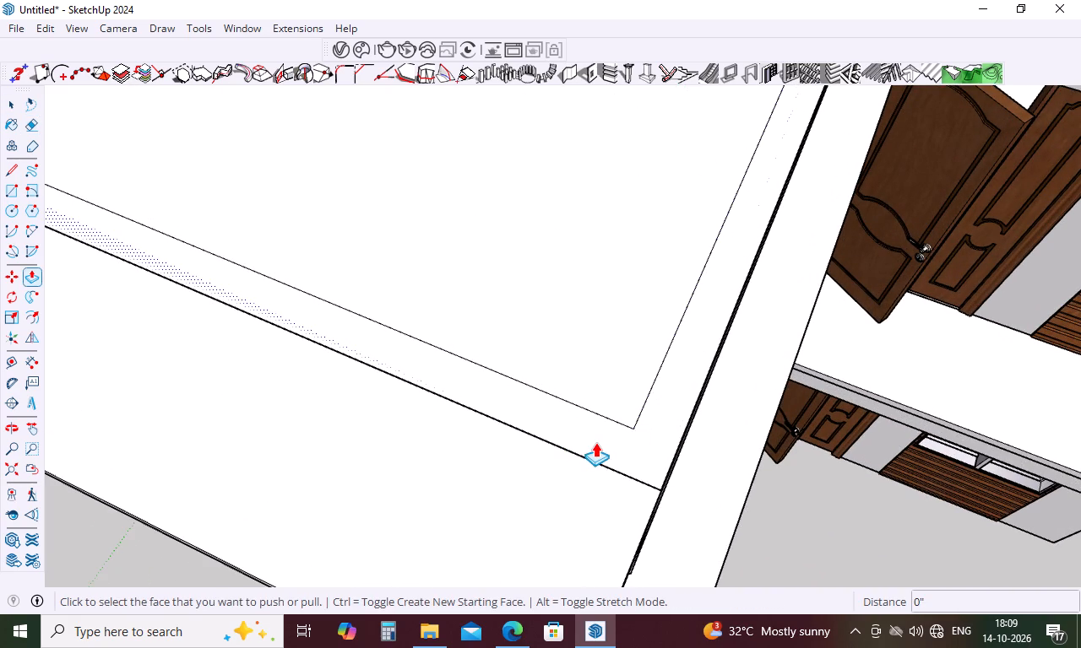
pyautogui.click(620, 445)
pyautogui.scroll(-7, 673, 293)
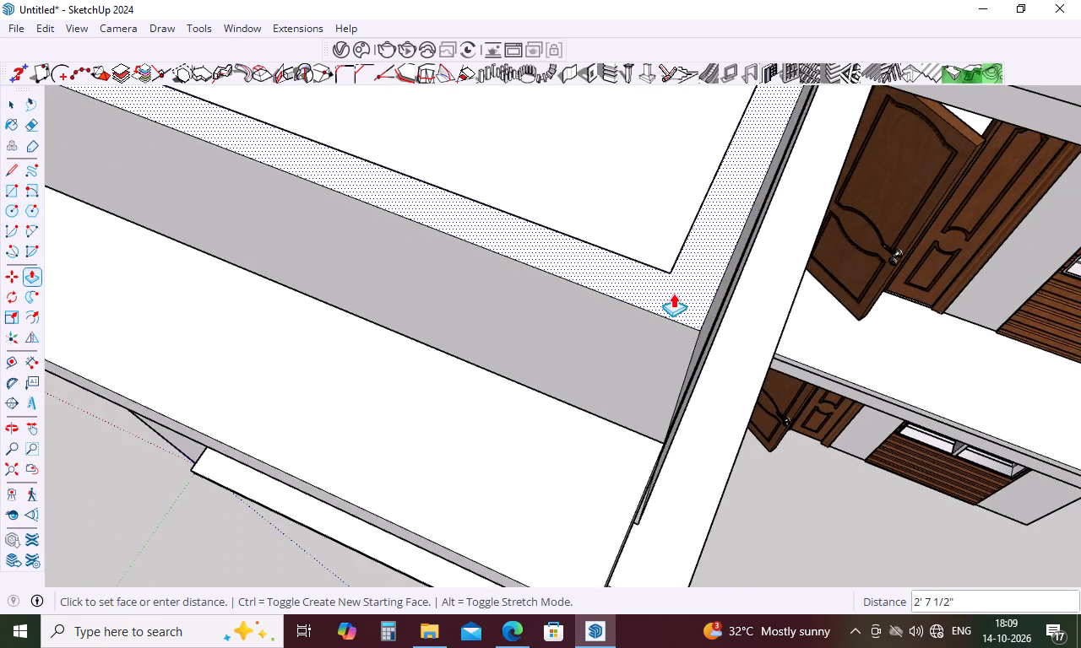
pyautogui.scroll(-16, 673, 293)
pyautogui.scroll(-5, 673, 294)
pyautogui.moveTo(673, 295); pyautogui.dragTo(704, 191, button='middle')
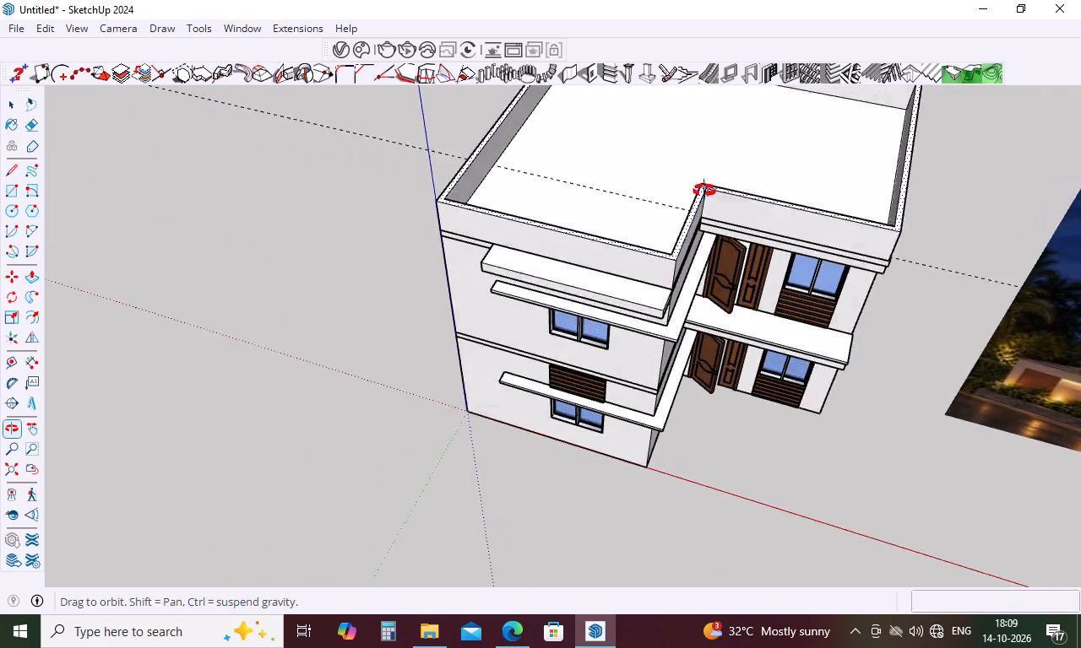
pyautogui.moveTo(704, 191); pyautogui.dragTo(718, 142, button='middle')
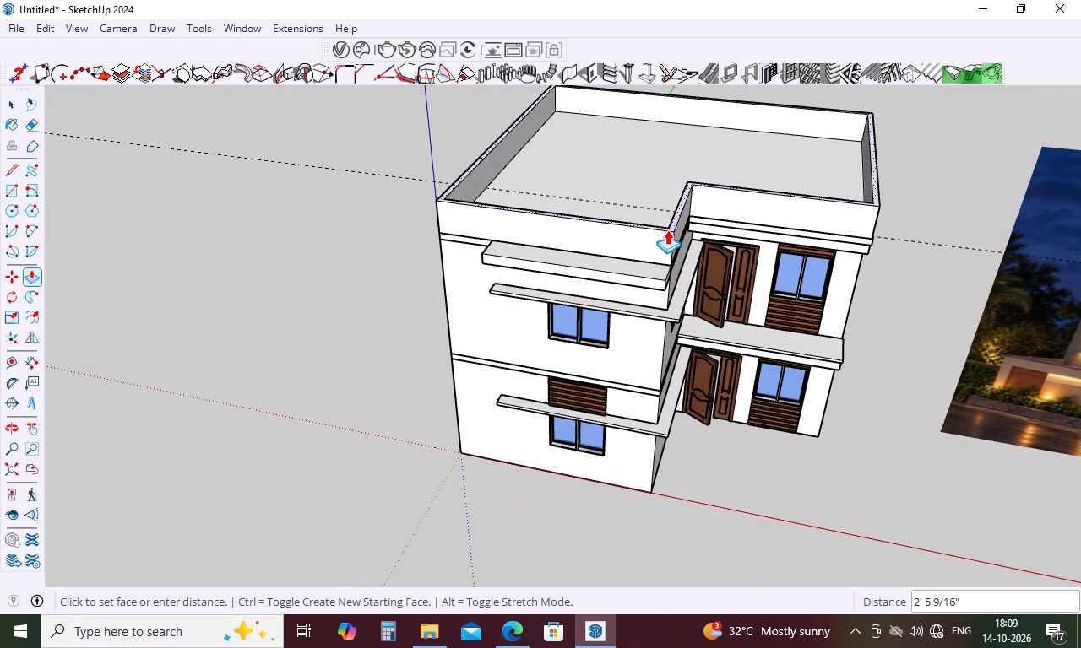
pyautogui.write('2\'6"')
pyautogui.press('Return')
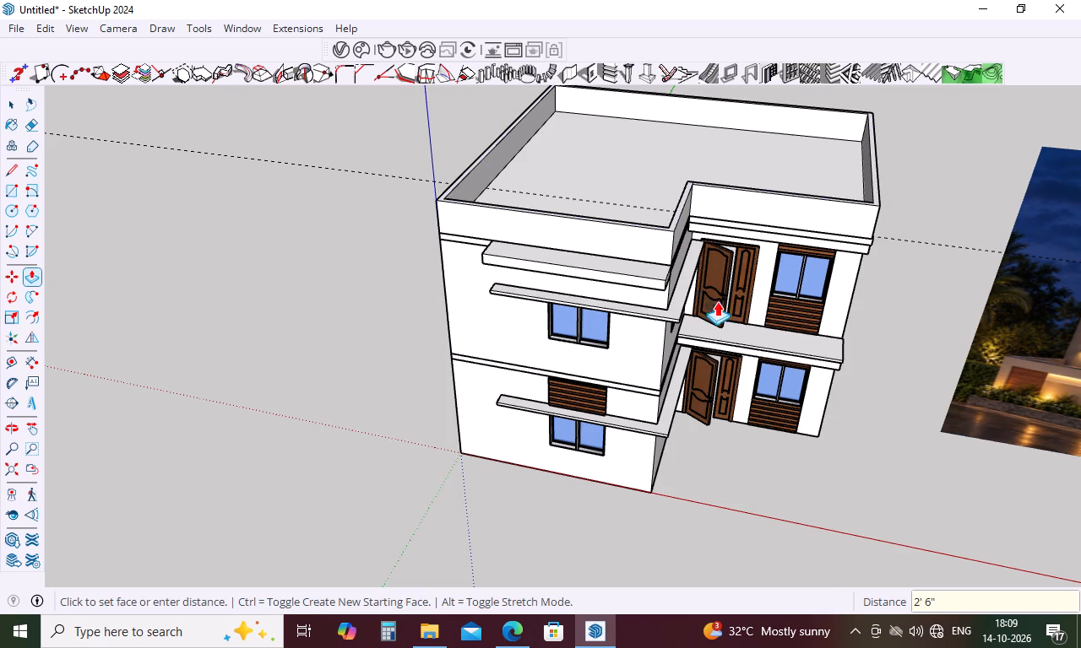
pyautogui.press('space')
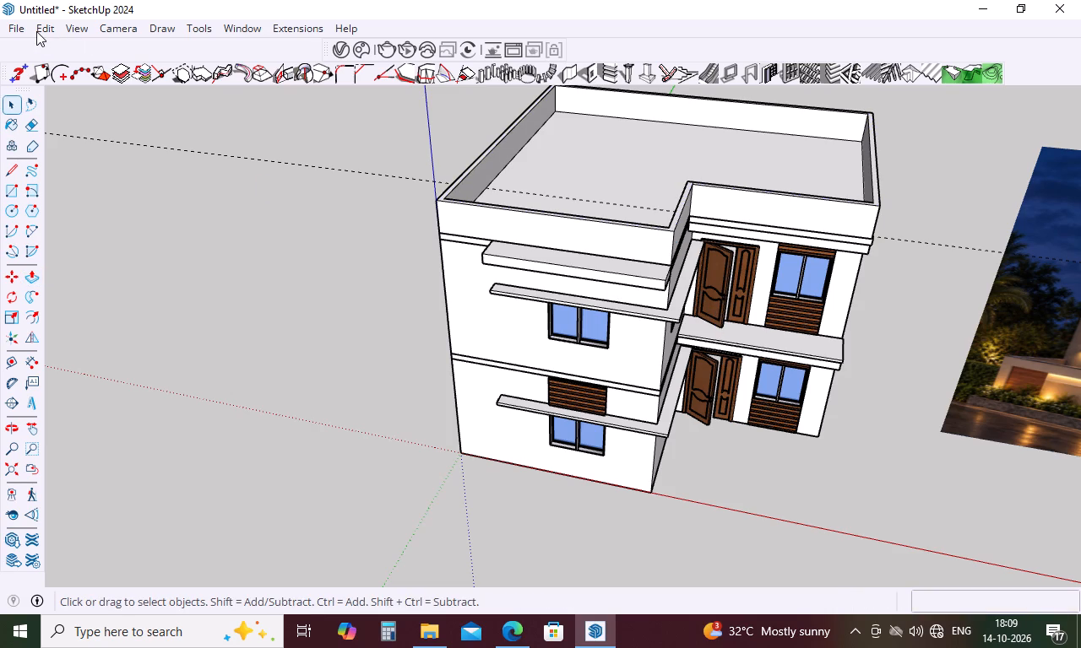
# Delete all guides from the model.
pyautogui.click(40, 27)
pyautogui.click(84, 195)
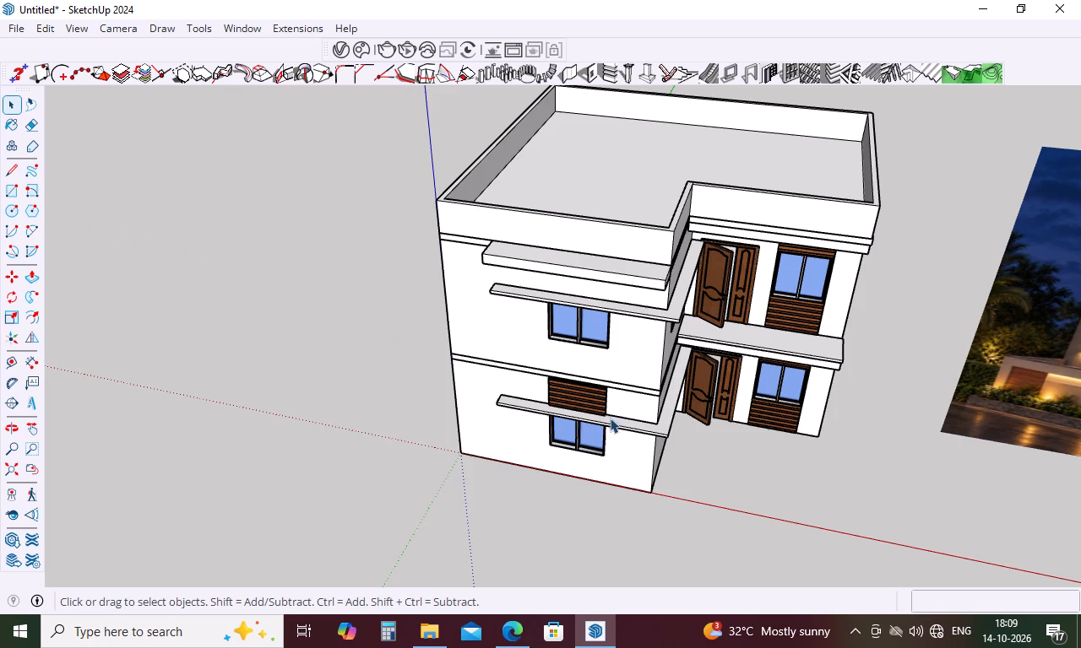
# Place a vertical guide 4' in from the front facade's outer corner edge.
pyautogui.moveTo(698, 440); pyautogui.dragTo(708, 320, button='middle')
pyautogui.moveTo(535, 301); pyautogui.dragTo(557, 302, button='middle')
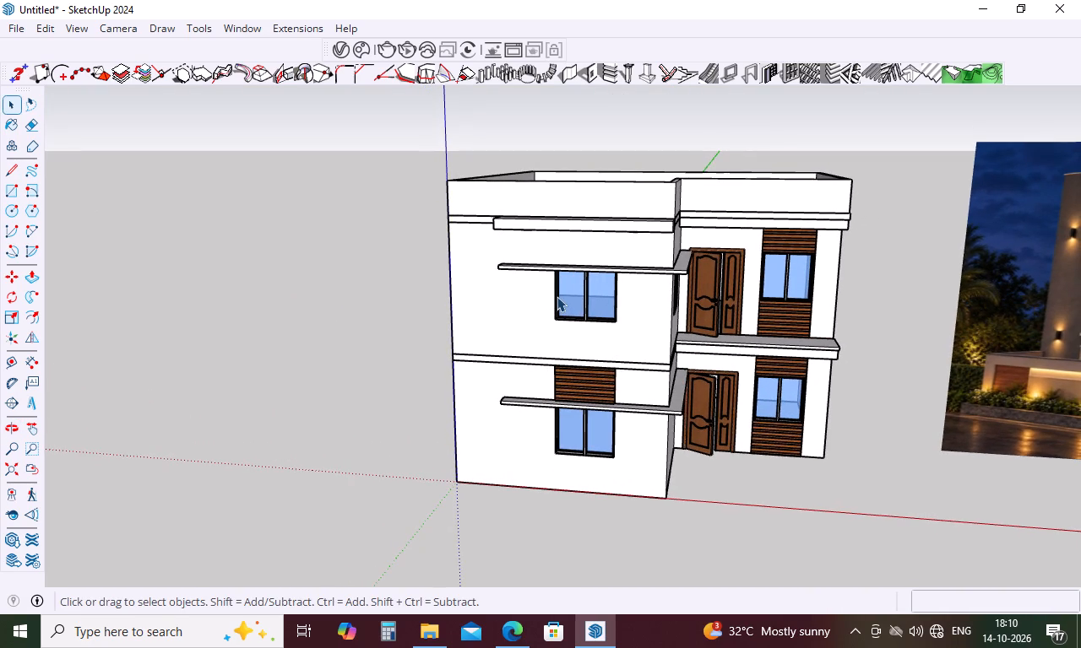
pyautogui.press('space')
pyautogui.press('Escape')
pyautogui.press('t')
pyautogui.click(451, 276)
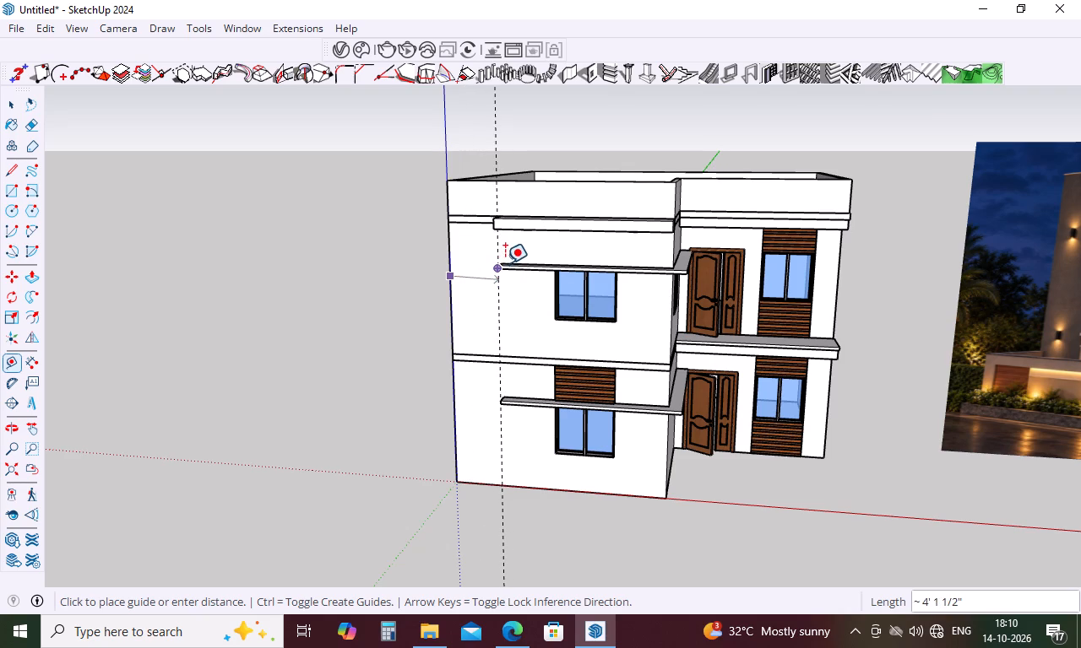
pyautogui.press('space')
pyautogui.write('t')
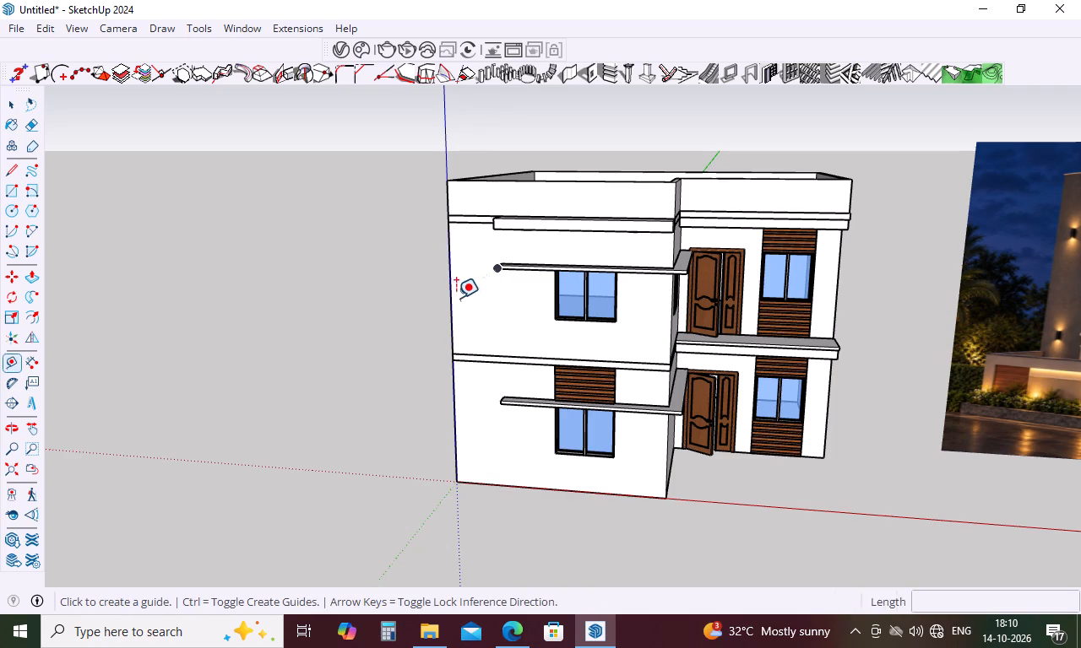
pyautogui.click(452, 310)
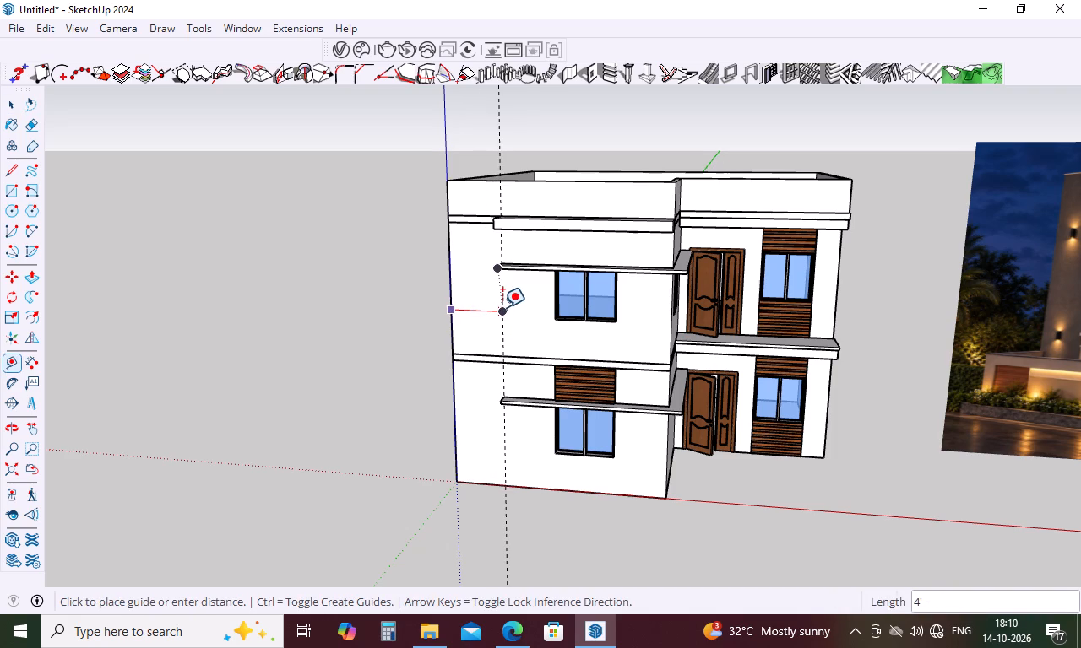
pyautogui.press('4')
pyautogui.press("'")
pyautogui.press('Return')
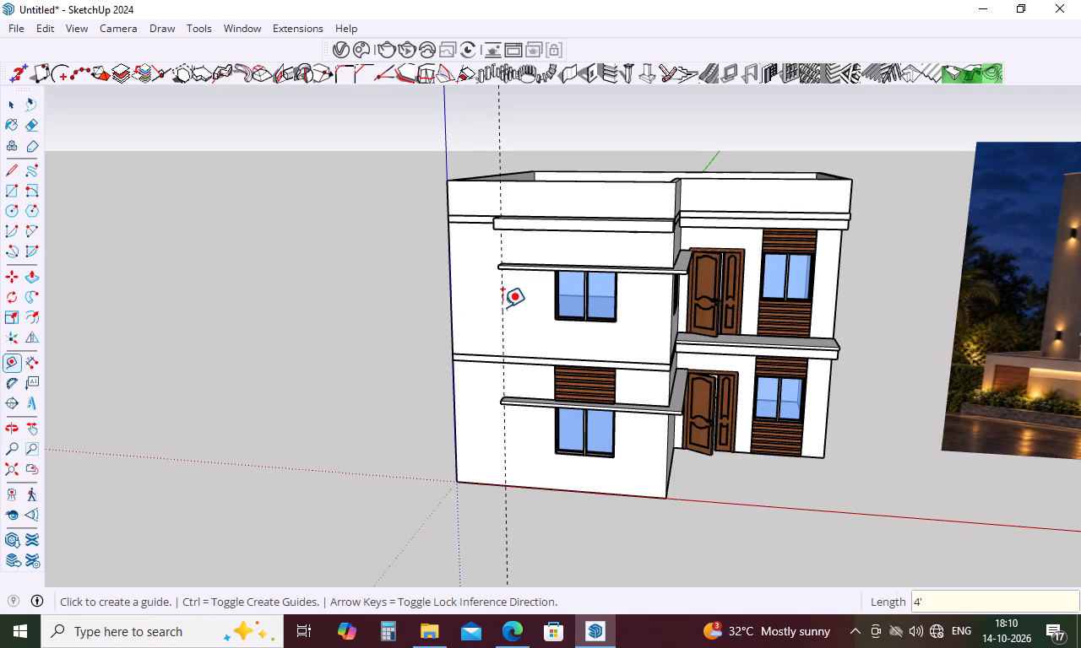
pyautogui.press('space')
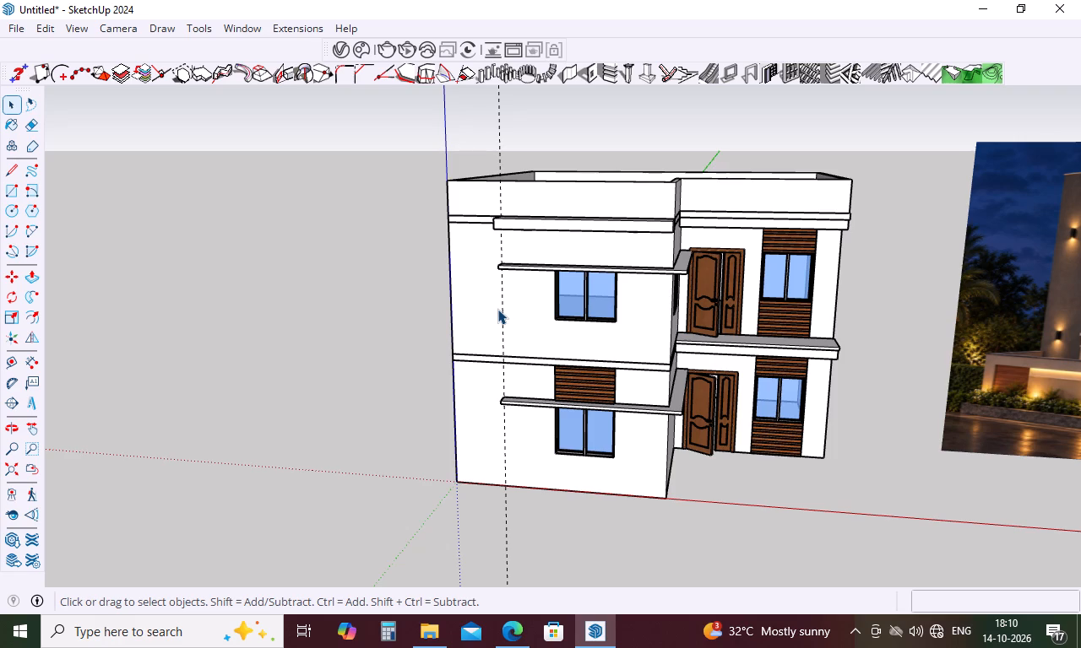
# Undo the vertical facade guide, the deletion of all guides and the parapet extrusion, and clear the roof selection.
pyautogui.scroll(-4, 285, 348)
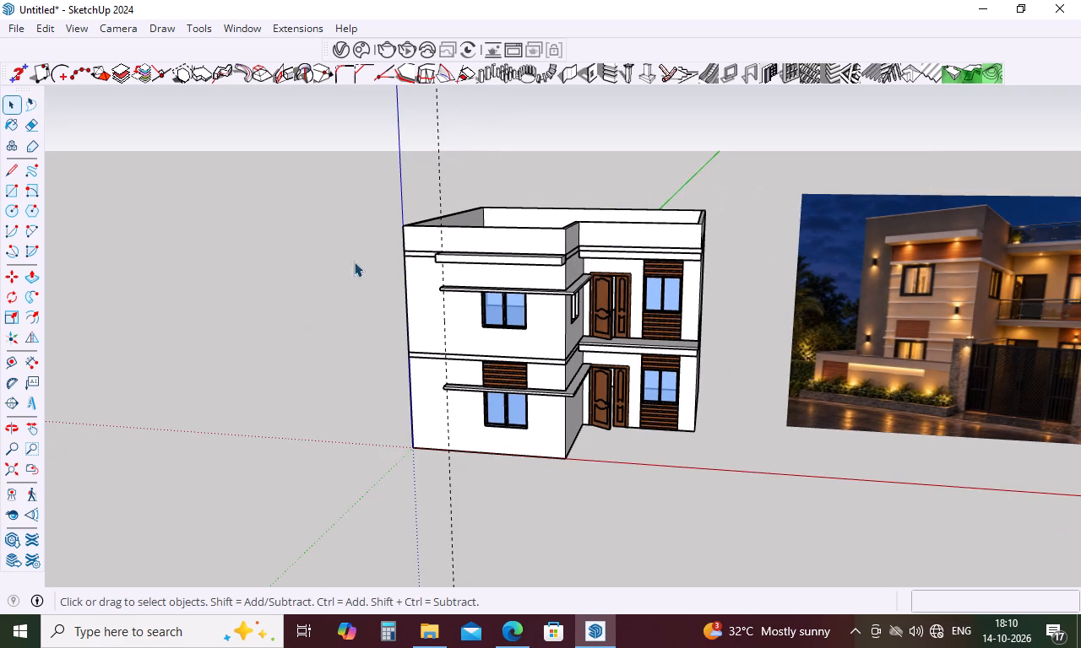
pyautogui.press('space')
pyautogui.tripleClick(529, 239)
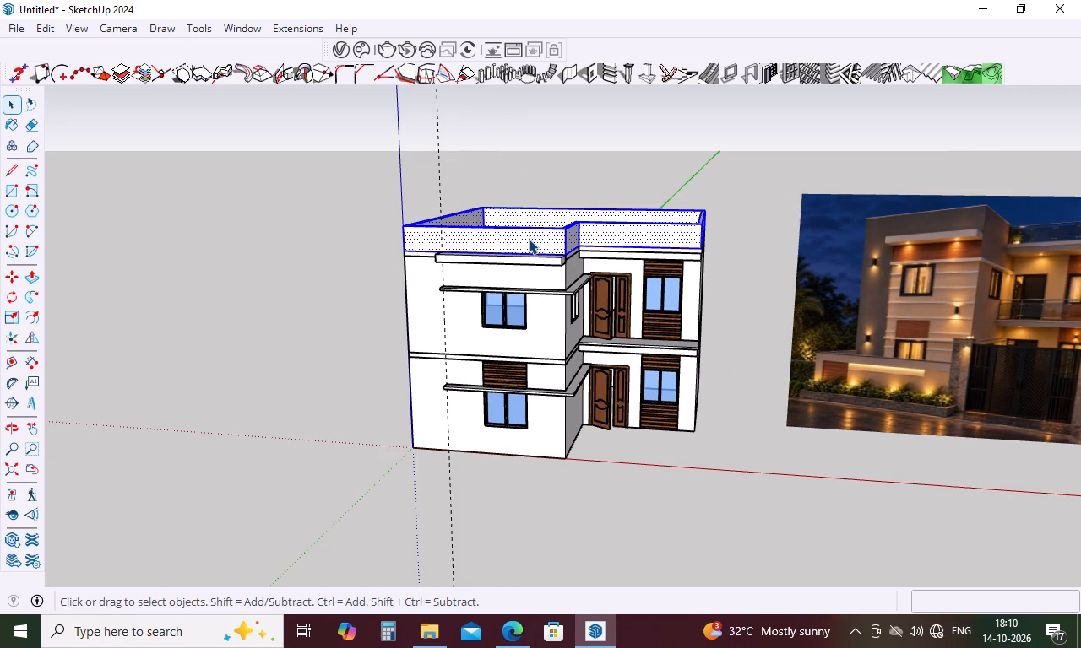
pyautogui.hotkey('ctrl', 'z')
pyautogui.hotkey('ctrl', 'z')
pyautogui.hotkey('ctrl', 'z')
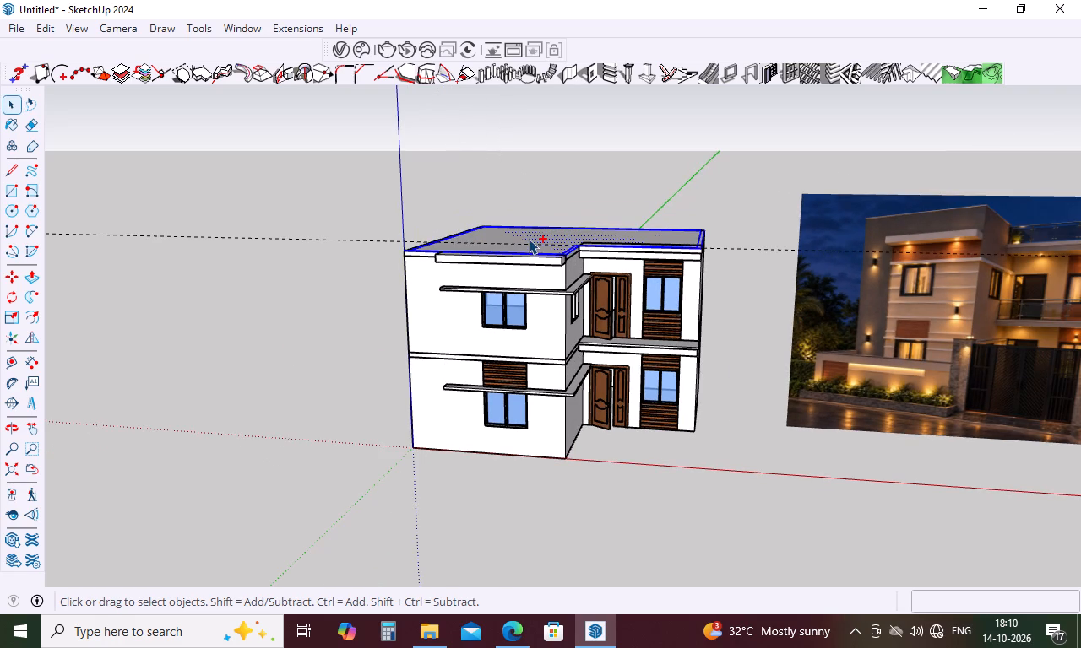
pyautogui.moveTo(688, 219); pyautogui.dragTo(702, 463, button='middle')
pyautogui.scroll(4, 708, 322)
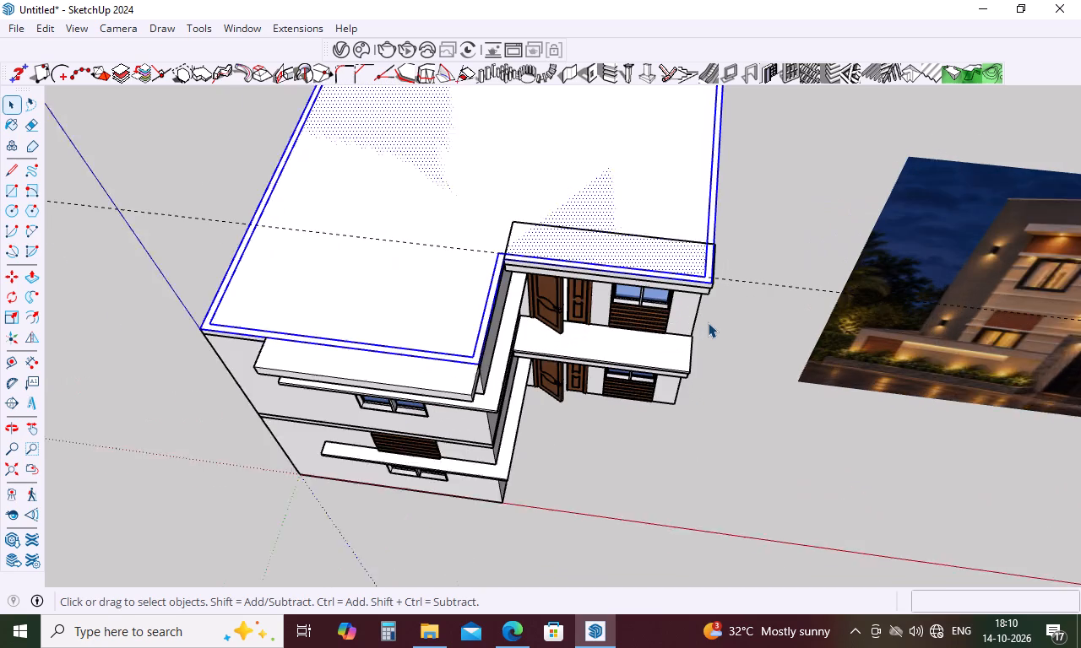
pyautogui.scroll(1, 708, 322)
pyautogui.press('space')
pyautogui.click(785, 337)
pyautogui.scroll(-5, 512, 277)
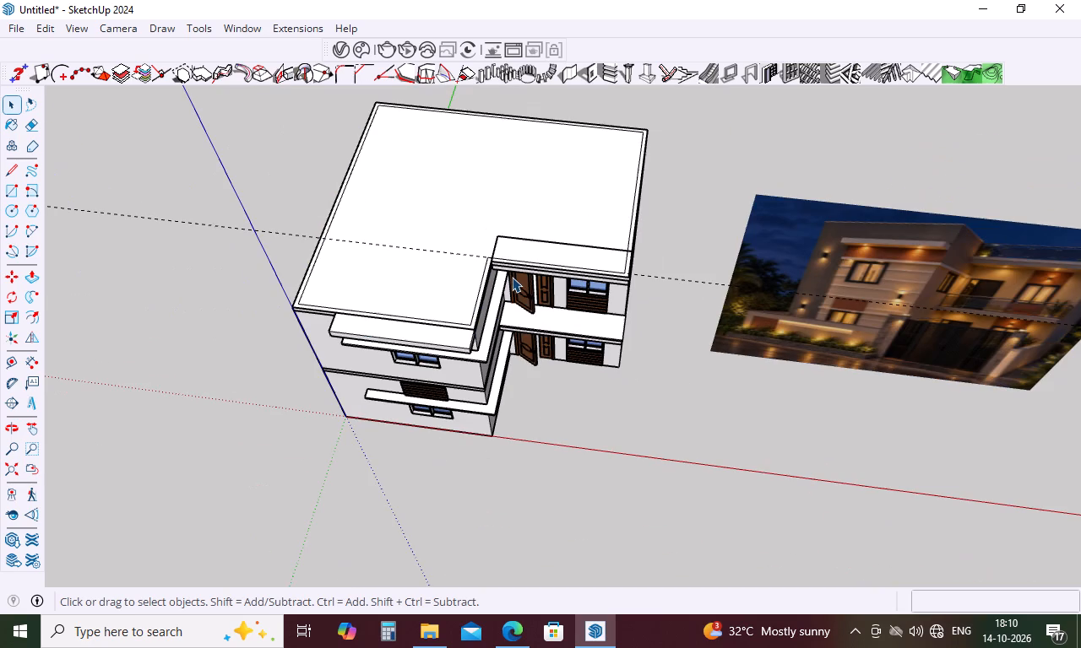
# Compare the roof edge above the balcony with the roof terrace in the reference image.
pyautogui.scroll(14, 512, 277)
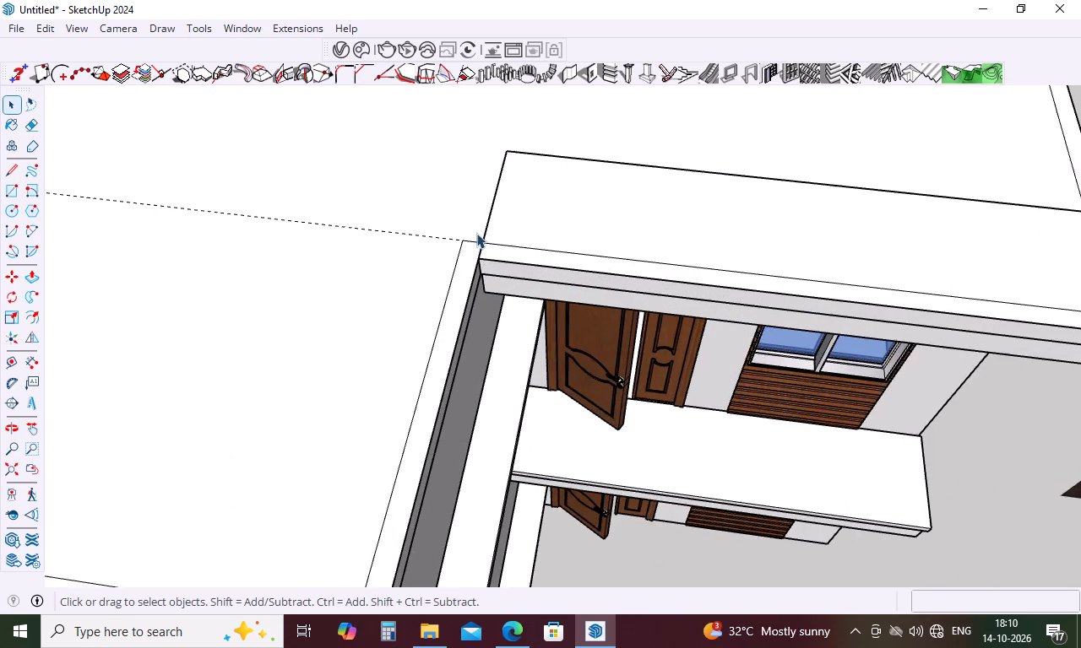
pyautogui.scroll(-16, 478, 229)
pyautogui.scroll(-5, 478, 229)
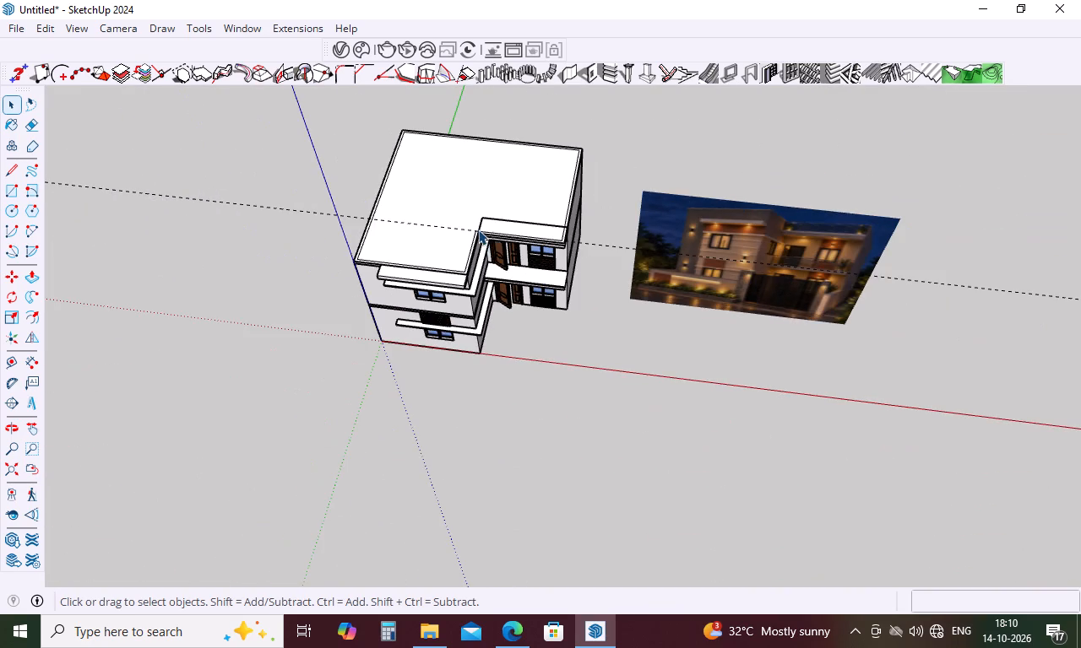
pyautogui.scroll(17, 849, 230)
pyautogui.scroll(-3, 894, 246)
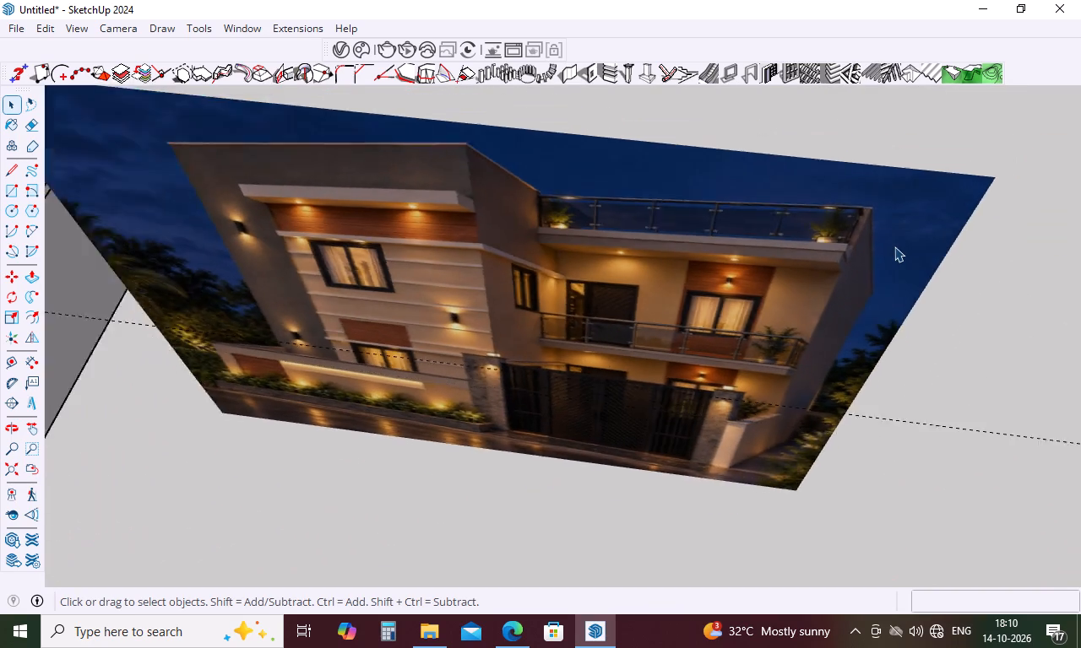
pyautogui.scroll(-14, 894, 246)
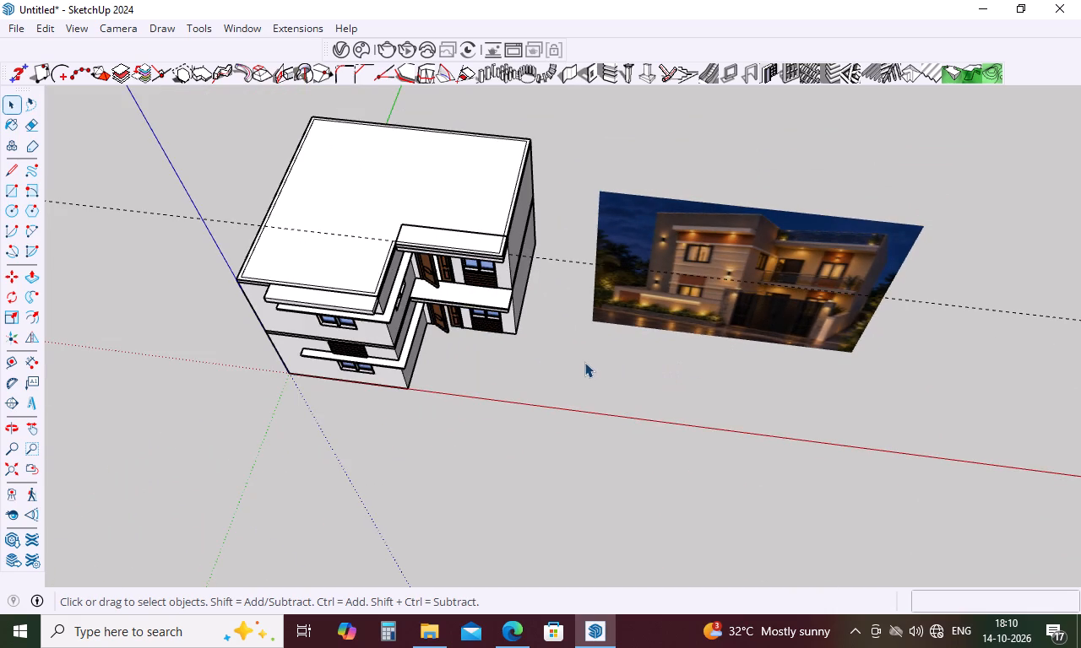
# Draw short 5" lines across the roof border strip at both ends of the stretch above the balcony.
pyautogui.scroll(4, 565, 355)
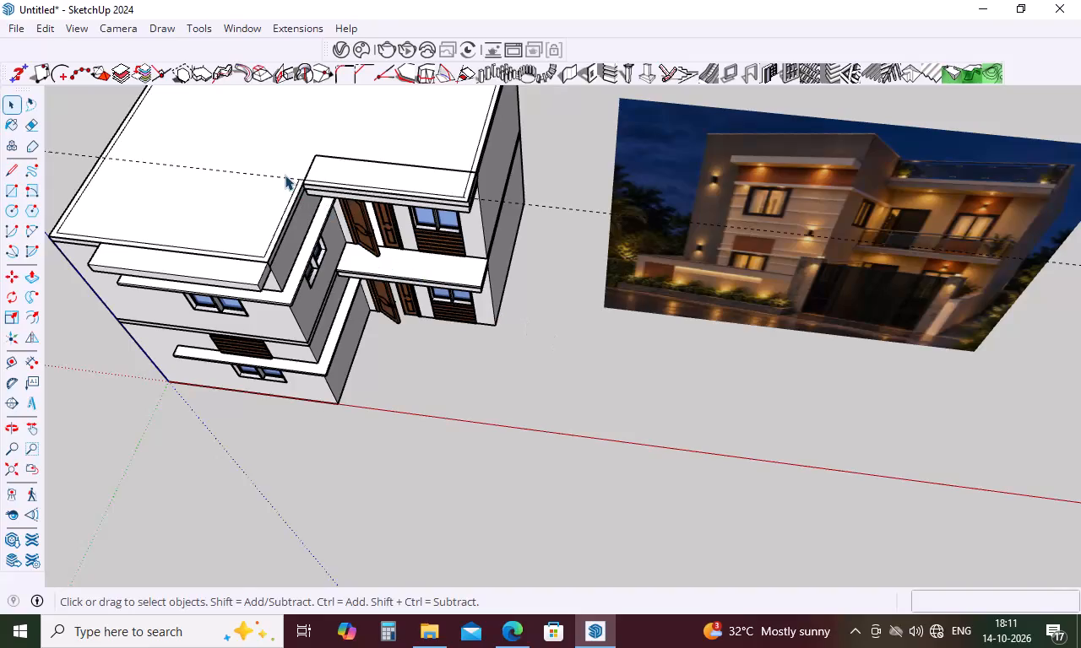
pyautogui.scroll(10, 284, 173)
pyautogui.press('Escape')
pyautogui.press('l')
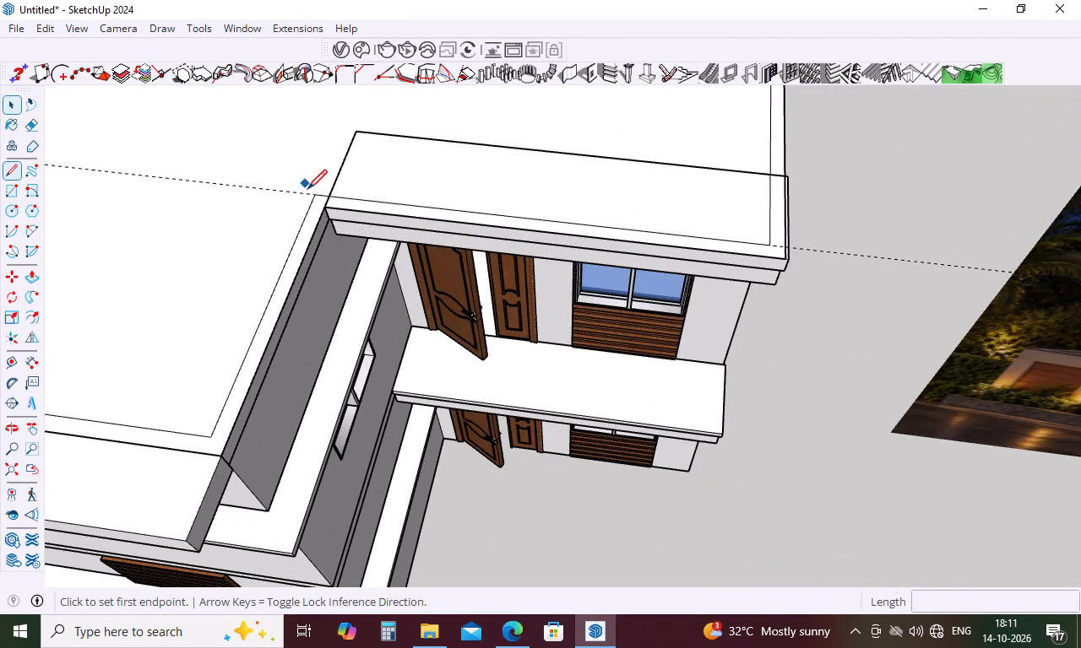
pyautogui.click(768, 245)
pyautogui.click(769, 256)
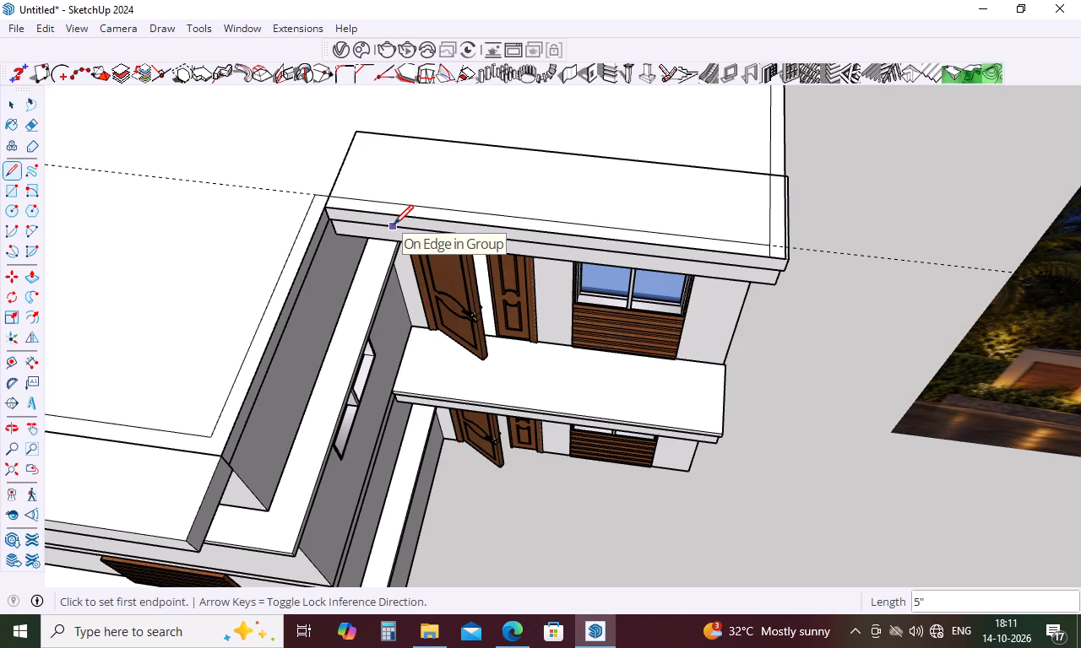
pyautogui.scroll(5, 363, 209)
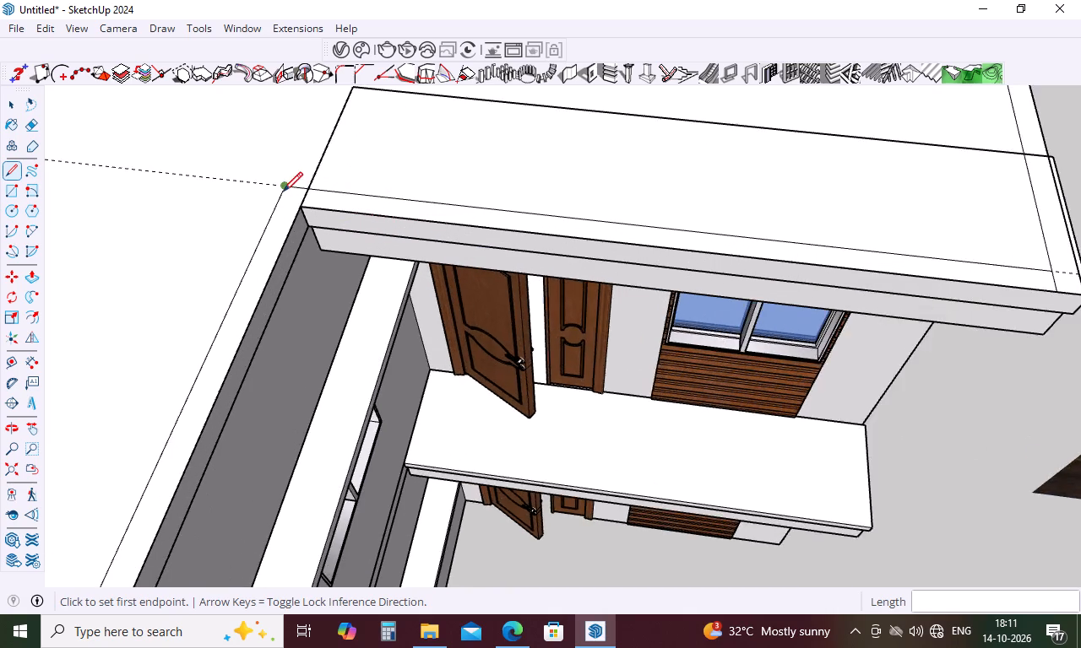
pyautogui.scroll(8, 283, 192)
pyautogui.click(319, 188)
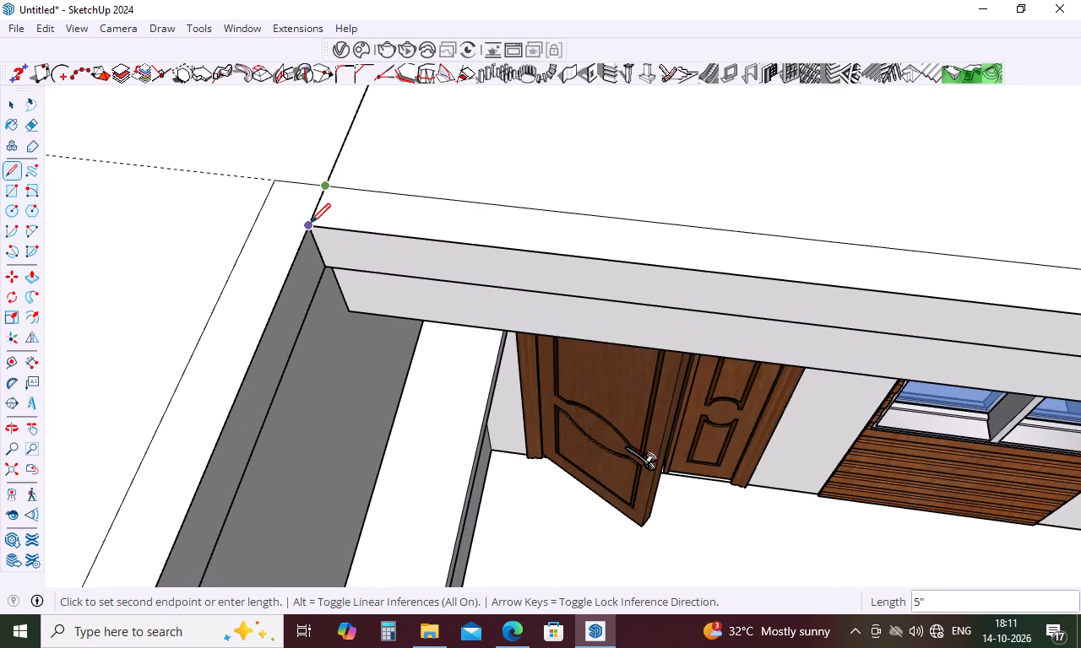
pyautogui.click(311, 223)
pyautogui.press('space')
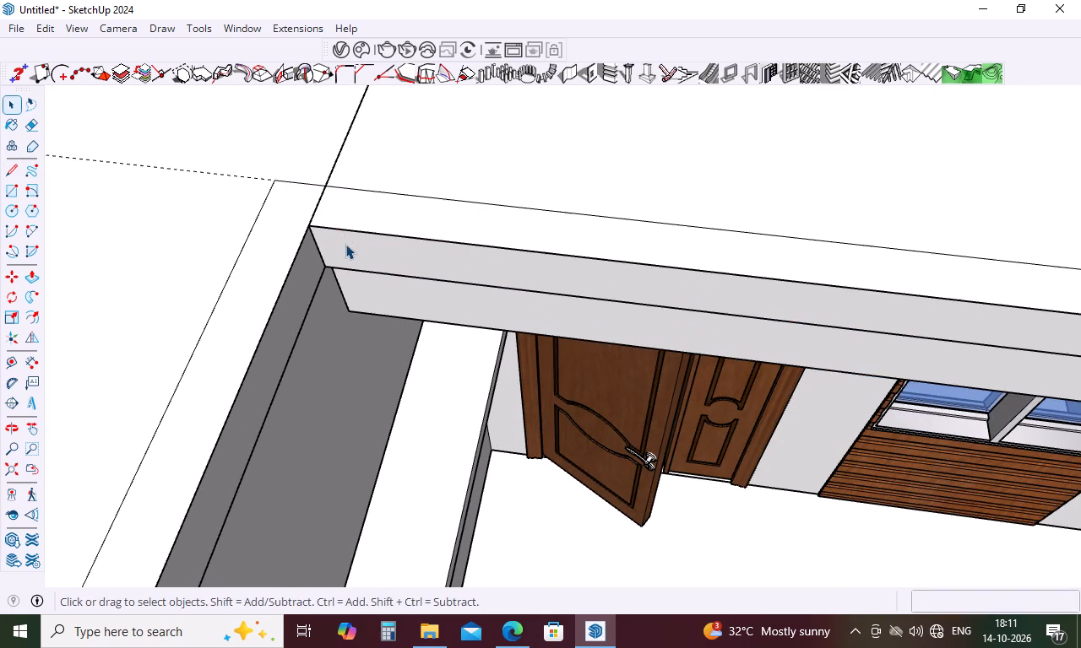
# Erase the inner border line along the roof front above the balcony, between the two short lines.
pyautogui.press('e')
pyautogui.click(442, 201)
pyautogui.scroll(-4, 363, 230)
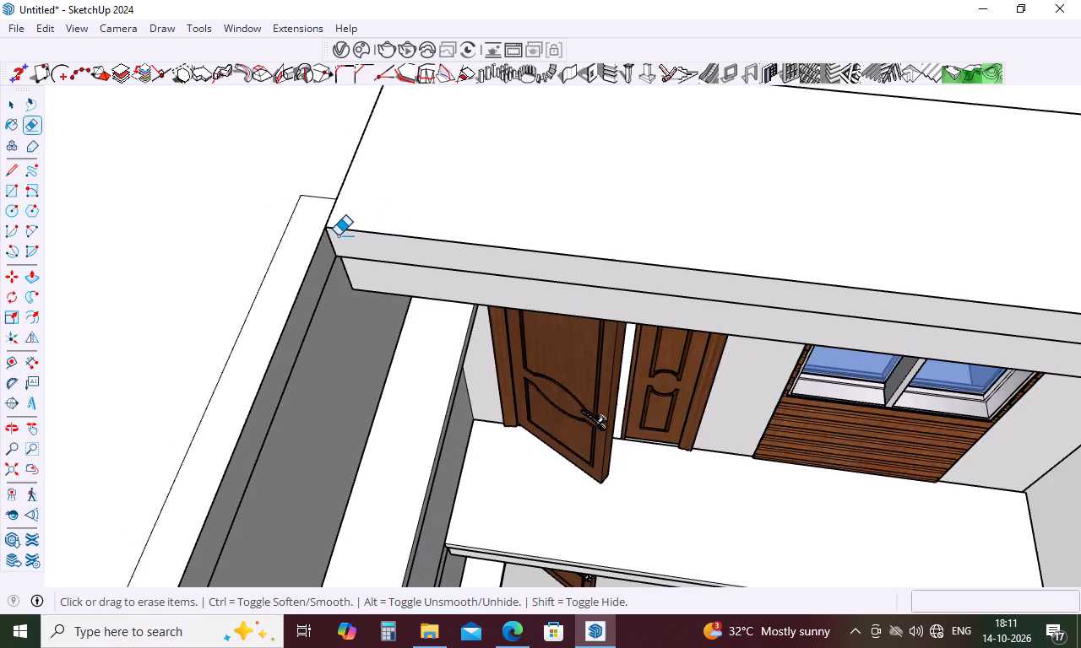
# Push/Pull the remaining roof border strip upward 2' 6", leaving the stretch above the balcony open.
pyautogui.scroll(-11, 338, 235)
pyautogui.press('p')
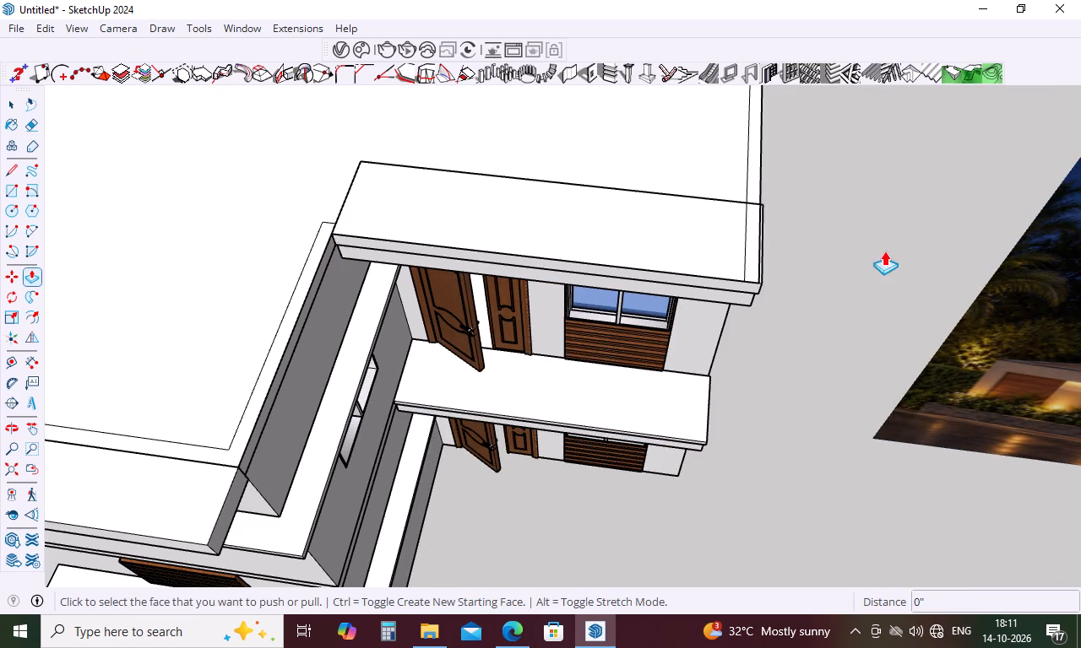
pyautogui.click(759, 260)
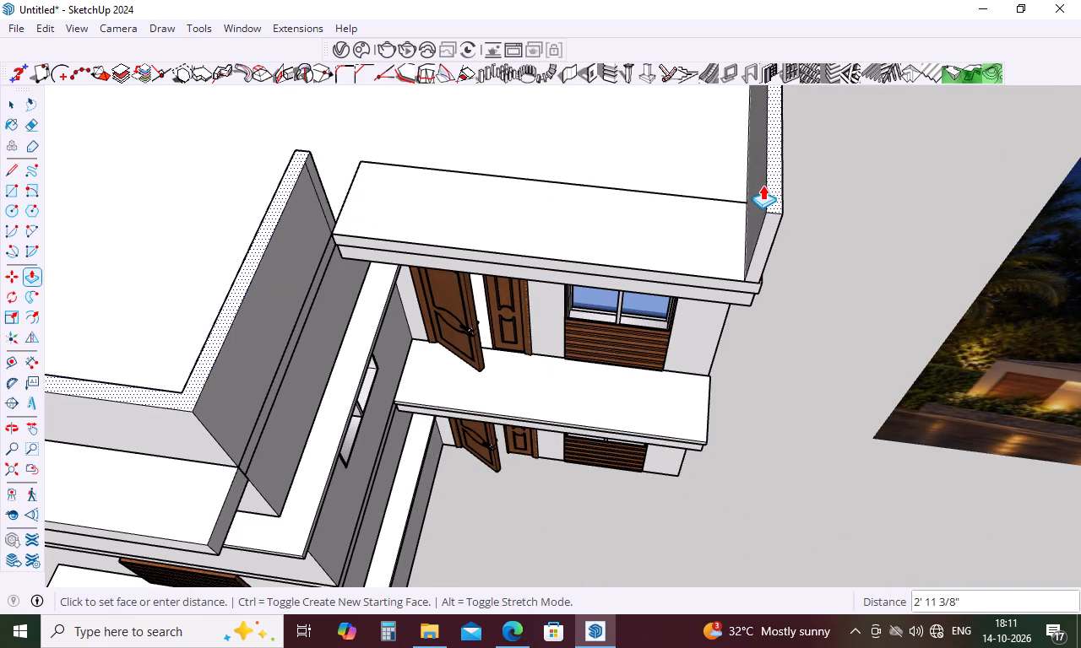
pyautogui.scroll(-4, 763, 185)
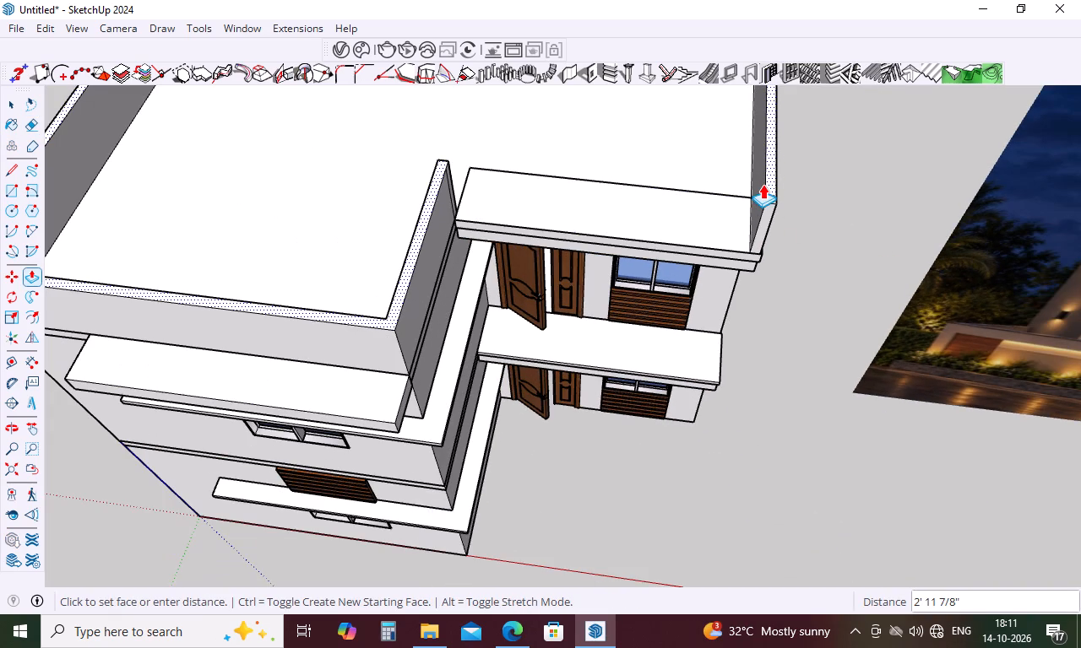
pyautogui.press('2')
pyautogui.press("'")
pyautogui.press('6')
pyautogui.hotkey('shift', '"')
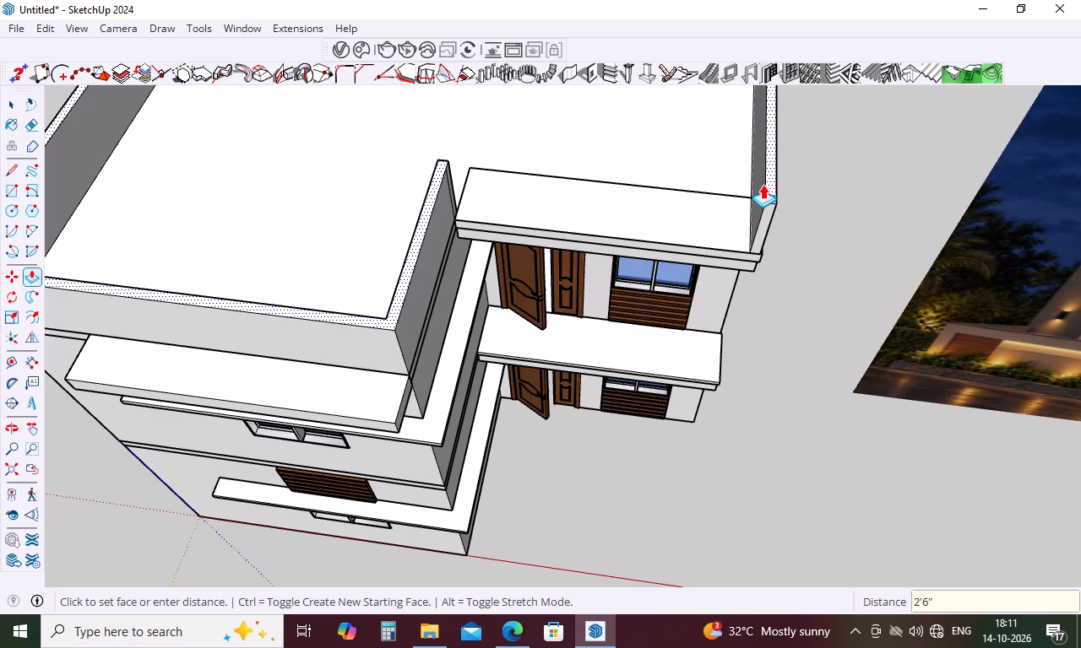
pyautogui.press('Return')
pyautogui.press('space')
# Delete the leftover vertical edge on the parapet's side face beside the opening above the balcony.
pyautogui.moveTo(661, 232); pyautogui.dragTo(478, 200, button='middle')
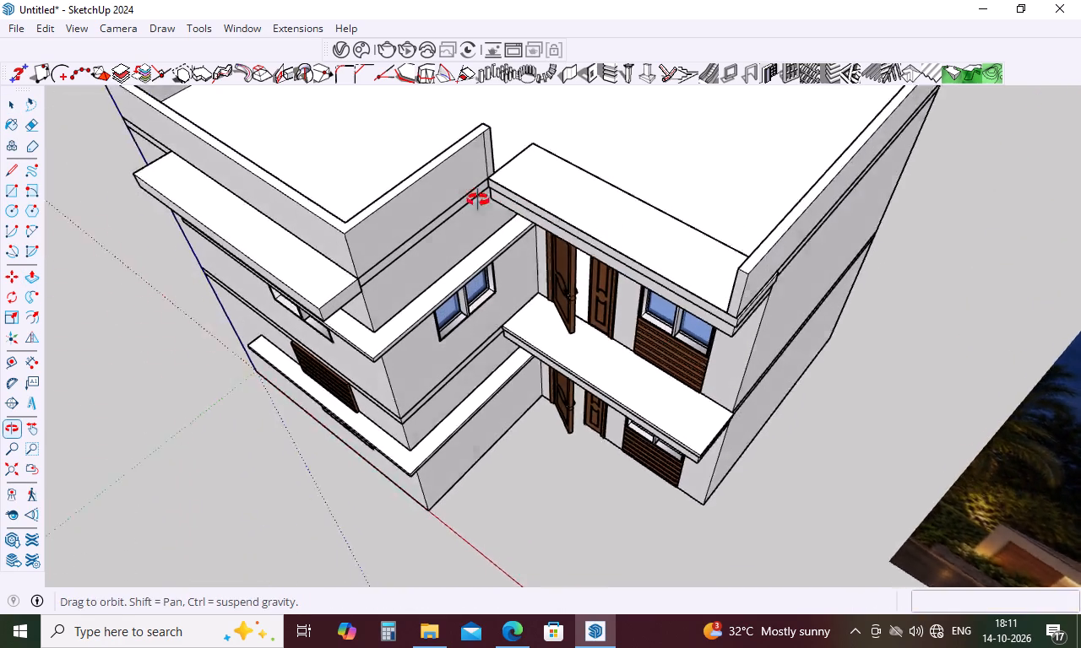
pyautogui.moveTo(478, 200); pyautogui.dragTo(460, 186, button='middle')
pyautogui.scroll(8, 477, 161)
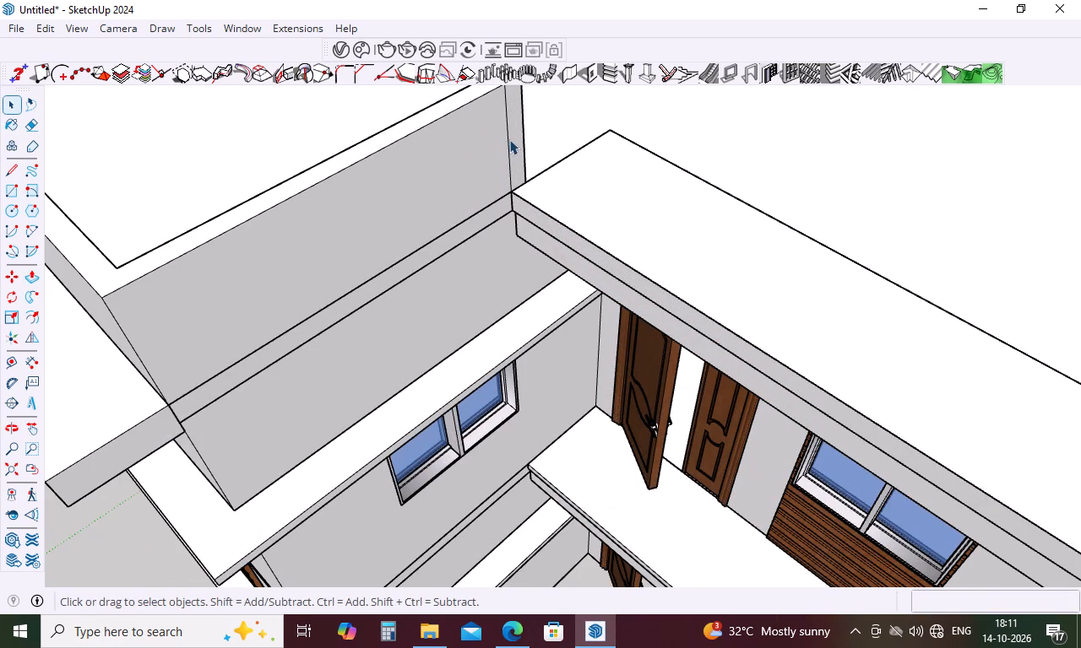
pyautogui.click(506, 142)
pyautogui.press('Delete')
pyautogui.scroll(-10, 497, 191)
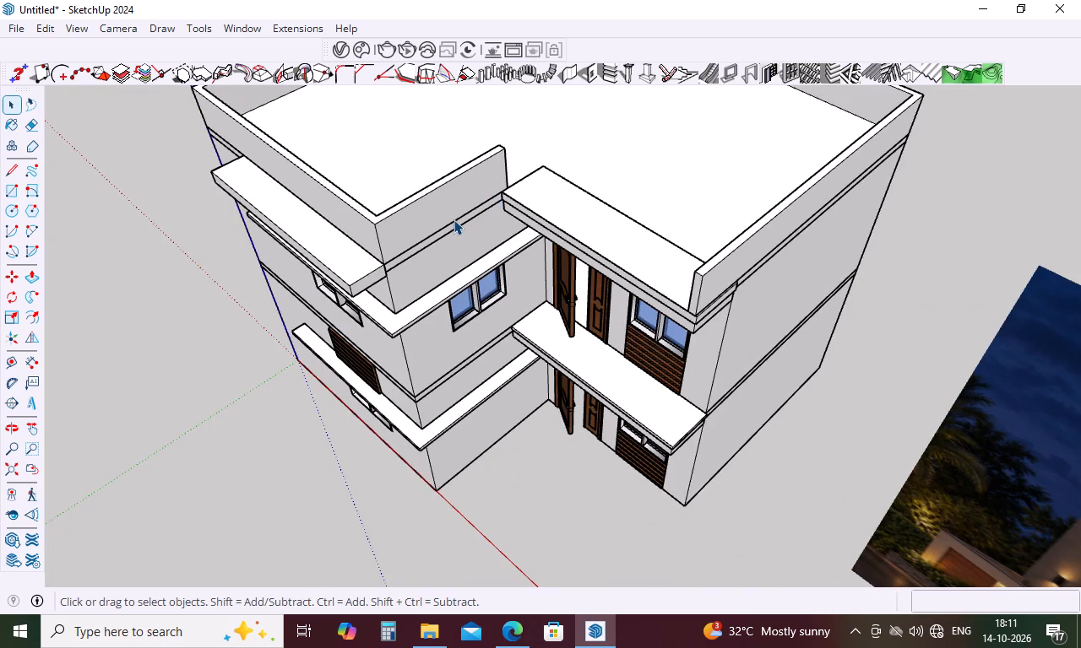
# Group all the connected roof slab and parapet geometry into a single group.
pyautogui.tripleClick(410, 223)
pyautogui.tripleClick(410, 223)
pyautogui.click(410, 223)
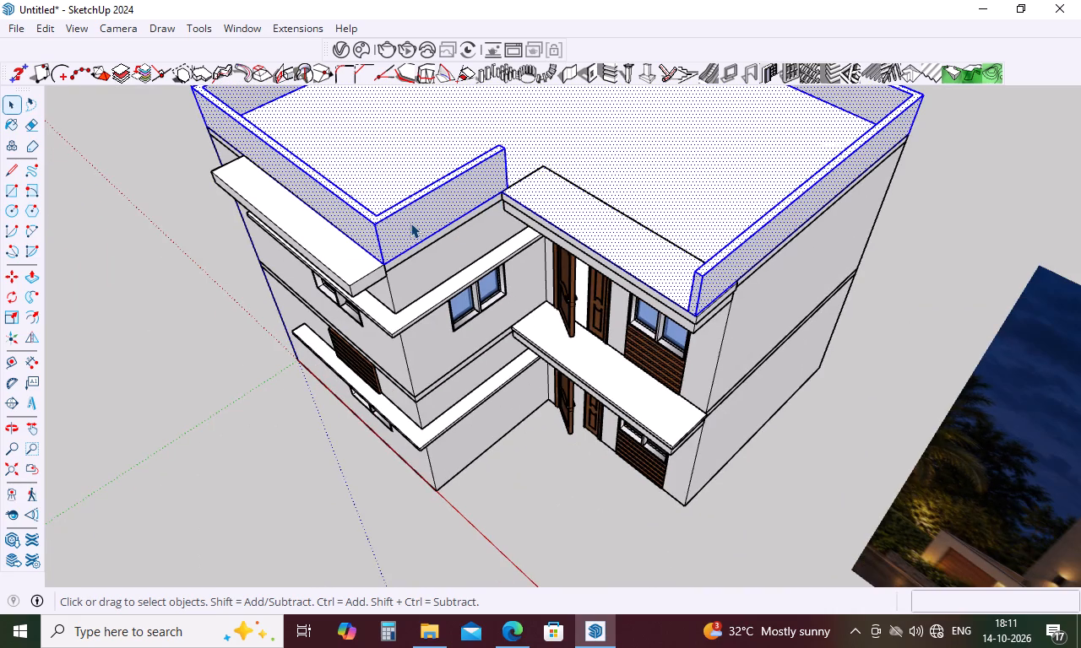
pyautogui.rightClick(410, 223)
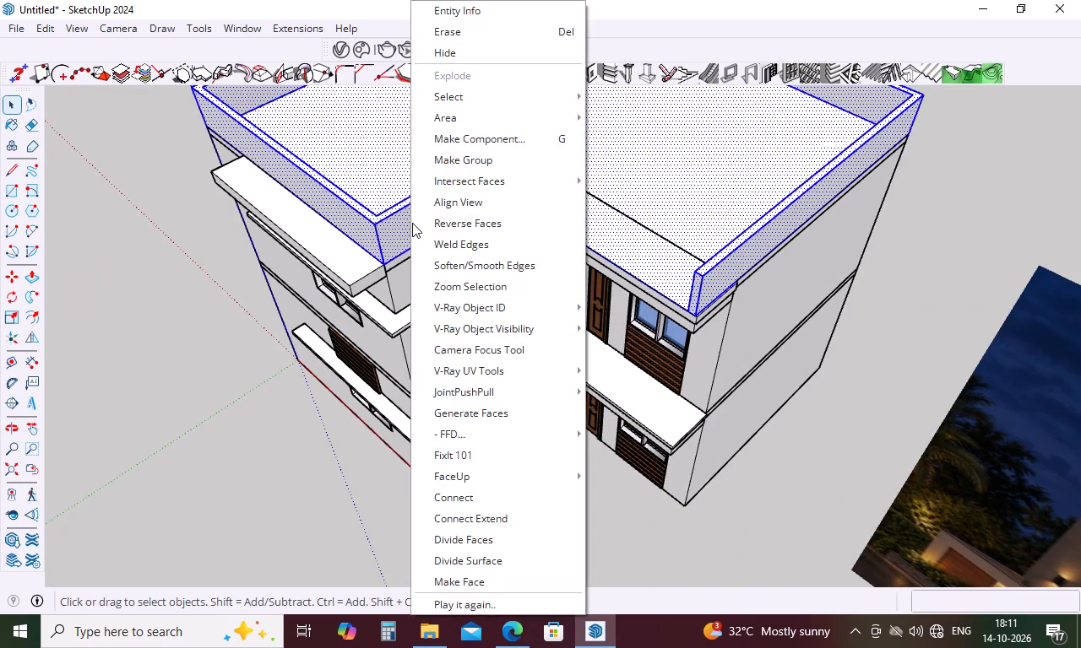
pyautogui.click(488, 165)
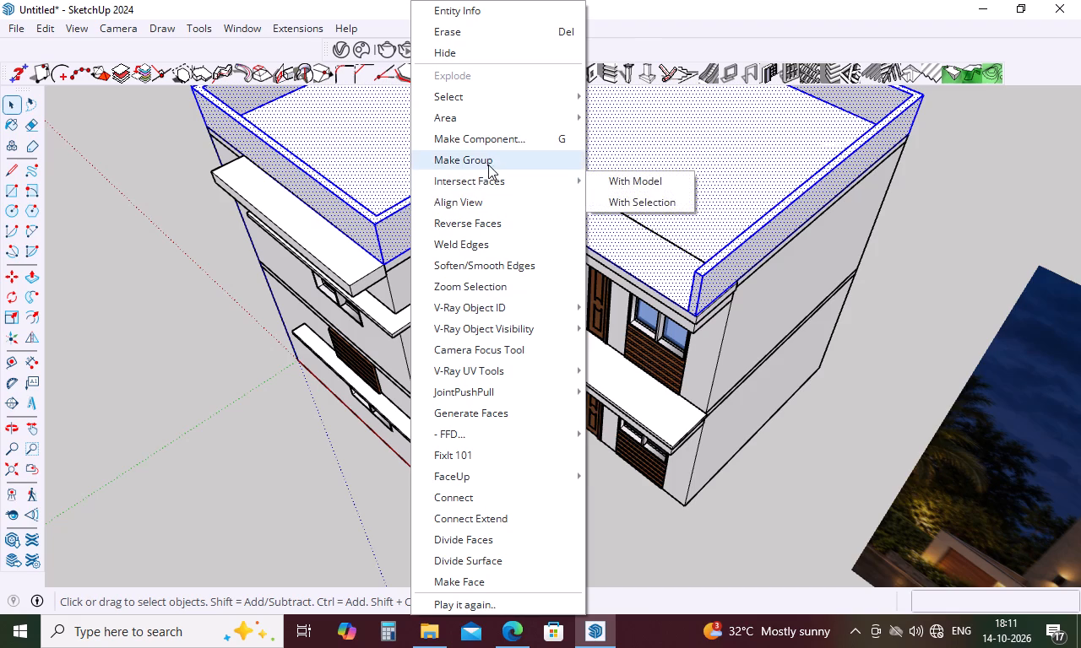
pyautogui.click(828, 408)
# Examine the house's front, balcony and roof parapet against the reference image, including its façade bands, cladding and railings.
pyautogui.scroll(-5, 810, 386)
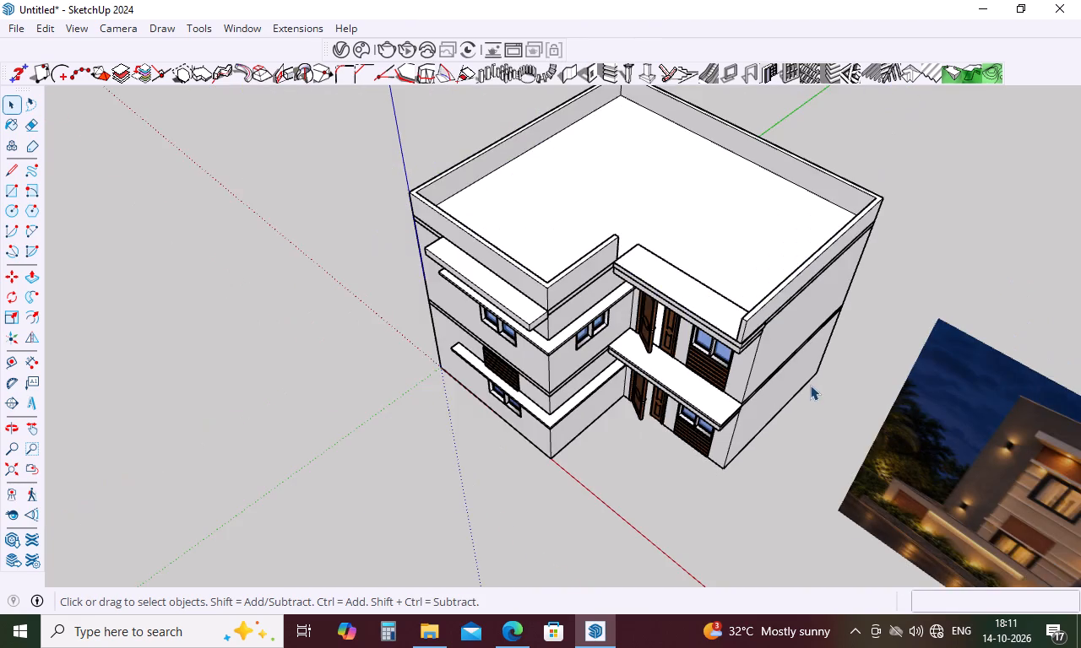
pyautogui.moveTo(810, 385); pyautogui.dragTo(926, 194, button='middle')
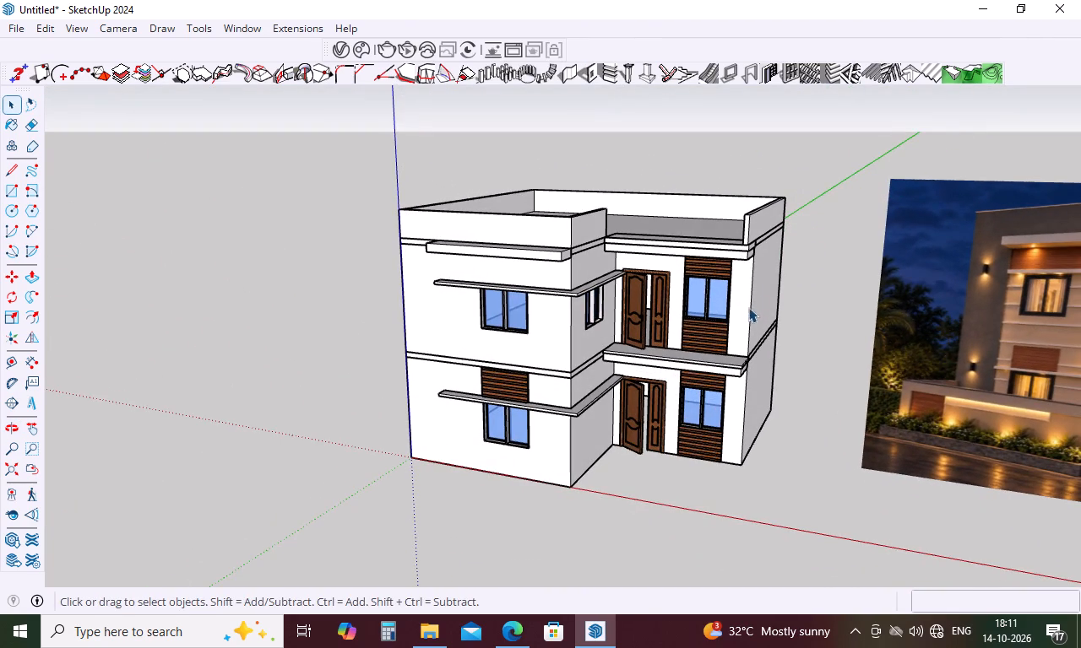
pyautogui.scroll(4, 710, 294)
pyautogui.moveTo(705, 262); pyautogui.dragTo(832, 234, button='middle')
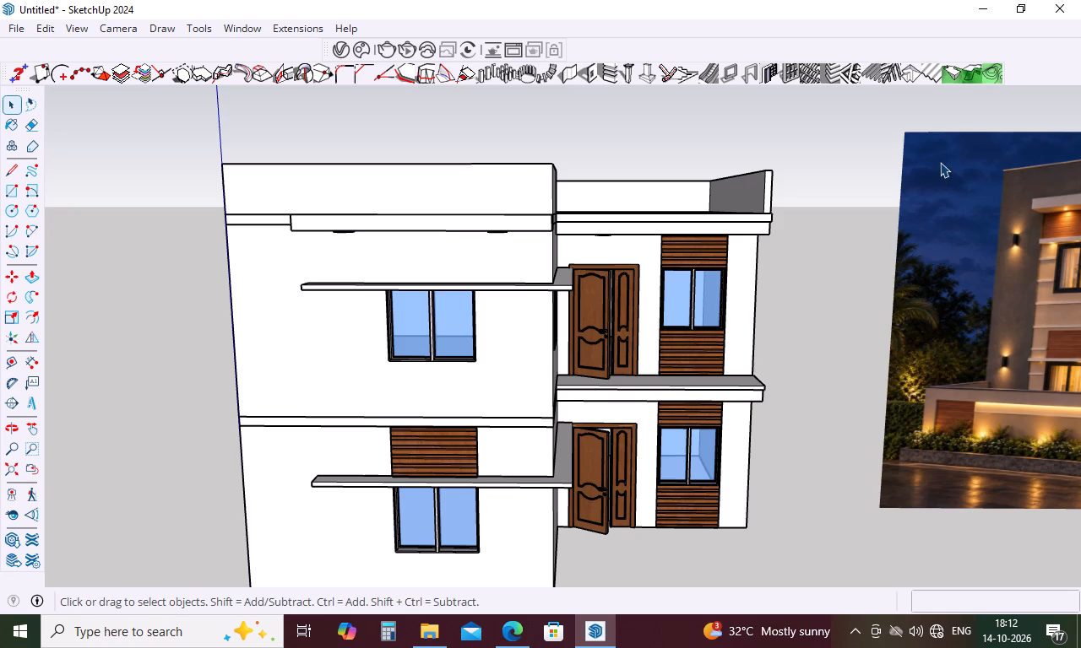
pyautogui.scroll(-10, 725, 228)
pyautogui.moveTo(743, 244); pyautogui.dragTo(527, 313, button='middle')
pyautogui.scroll(12, 653, 323)
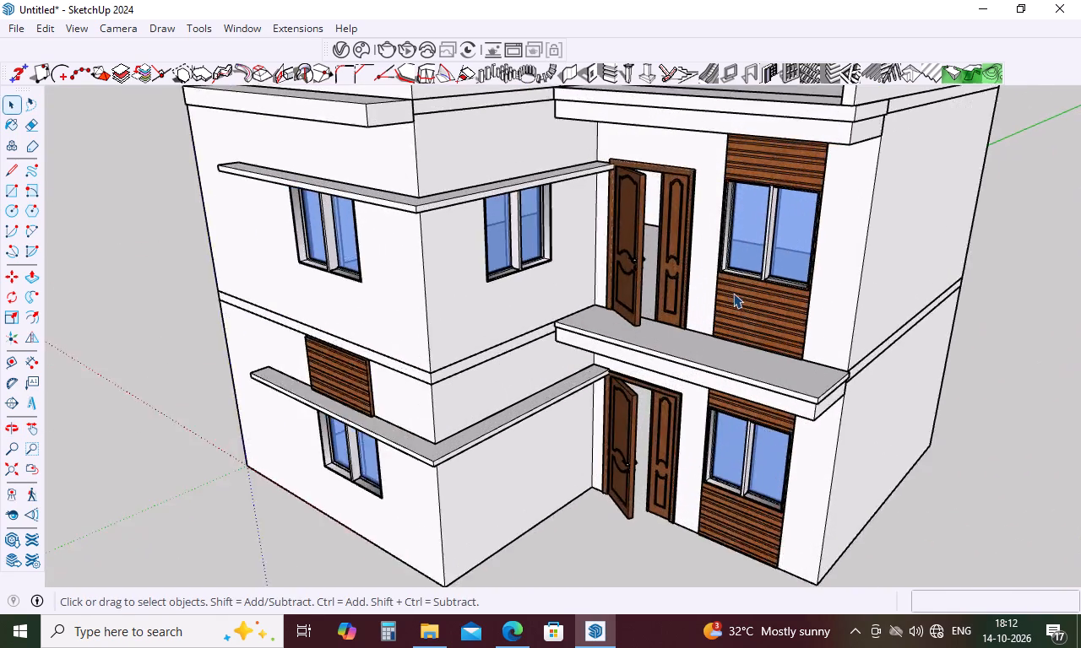
pyautogui.scroll(9, 733, 293)
pyautogui.scroll(5, 660, 291)
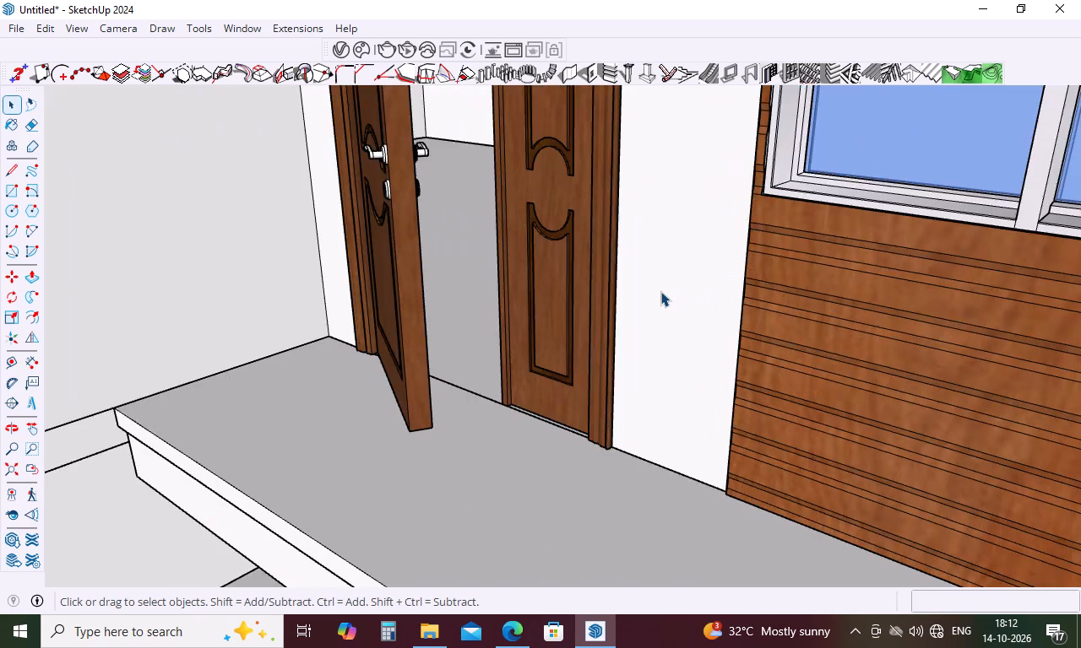
pyautogui.scroll(3, 660, 291)
pyautogui.scroll(-16, 660, 291)
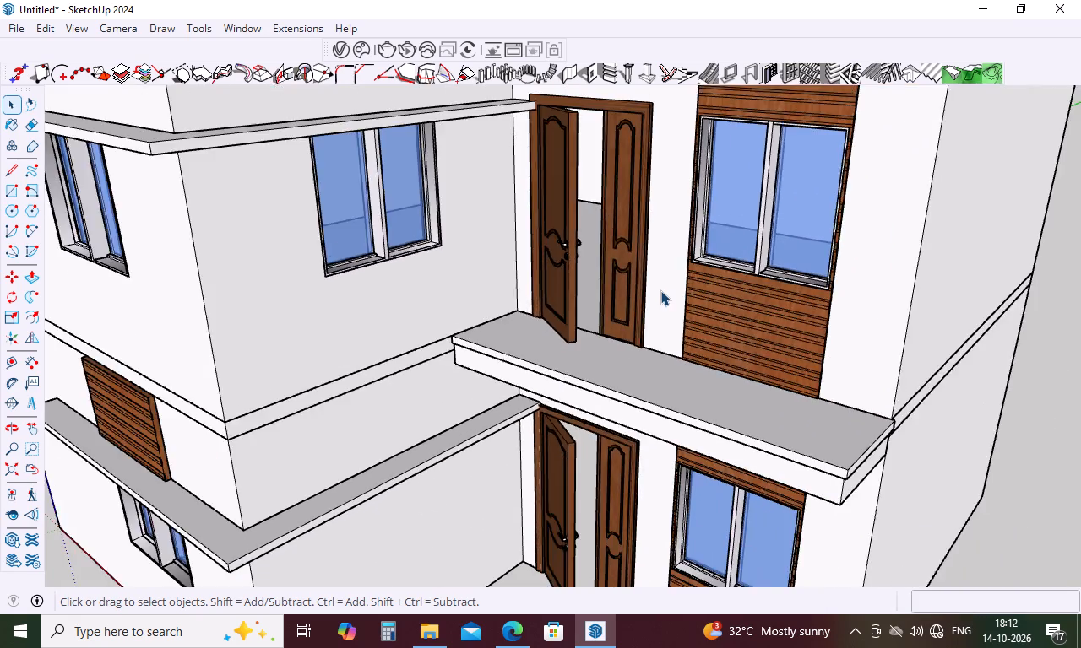
pyautogui.scroll(-16, 660, 290)
pyautogui.moveTo(664, 288); pyautogui.dragTo(770, 265, button='middle')
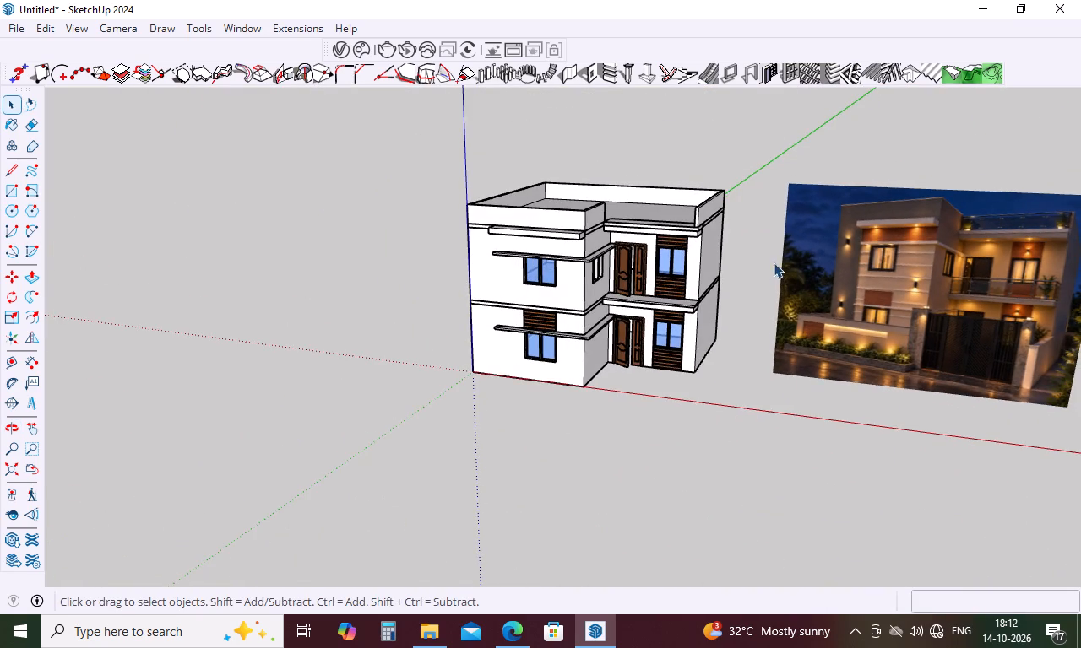
pyautogui.scroll(-5, 807, 258)
pyautogui.scroll(10, 977, 256)
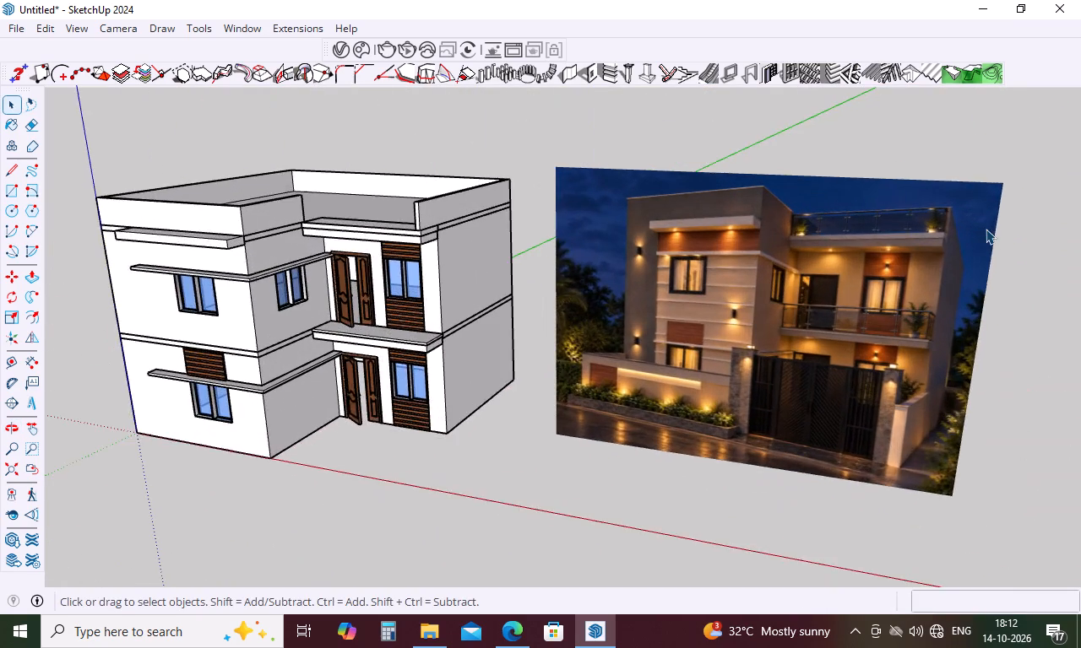
pyautogui.scroll(4, 967, 230)
pyautogui.scroll(-4, 689, 252)
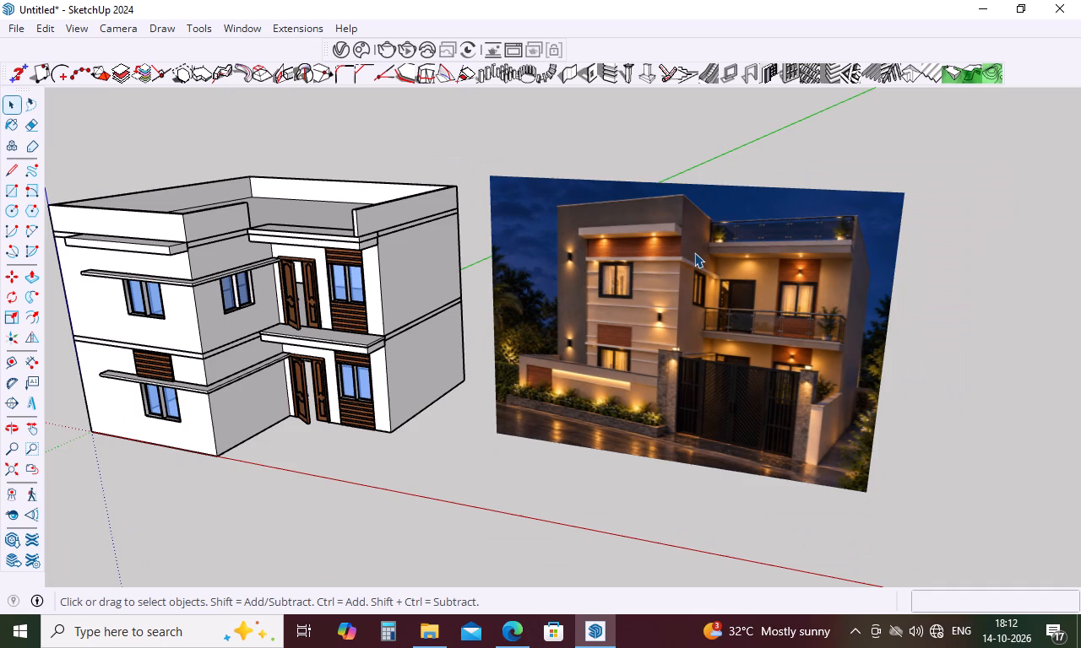
pyautogui.scroll(4, 720, 264)
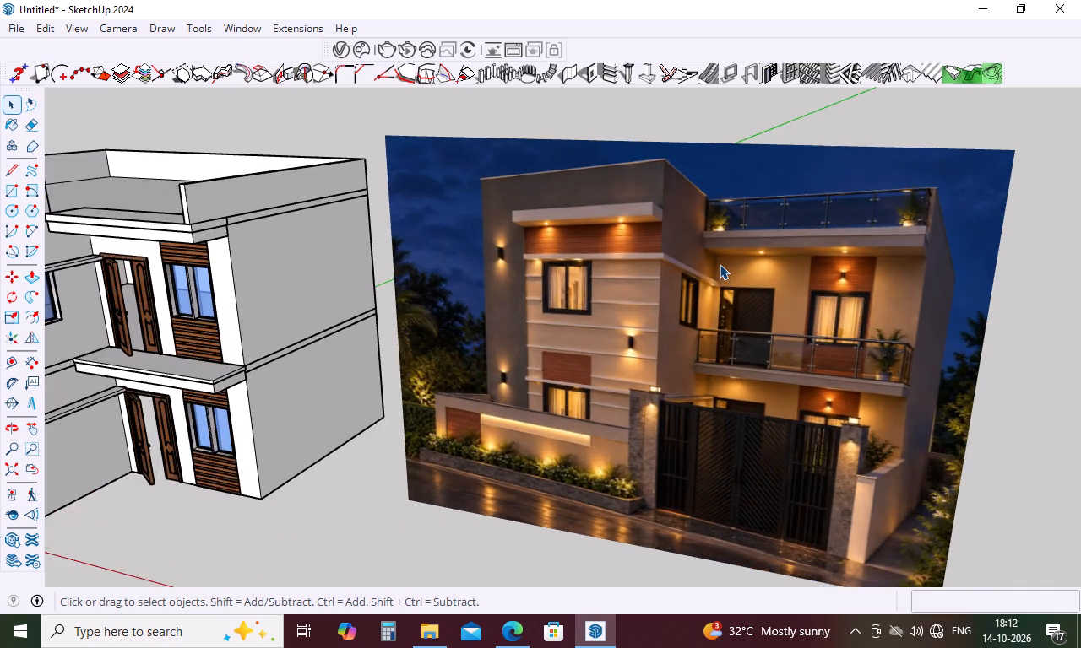
pyautogui.scroll(4, 720, 264)
pyautogui.moveTo(720, 264); pyautogui.dragTo(650, 289, button='middle')
pyautogui.scroll(6, 622, 288)
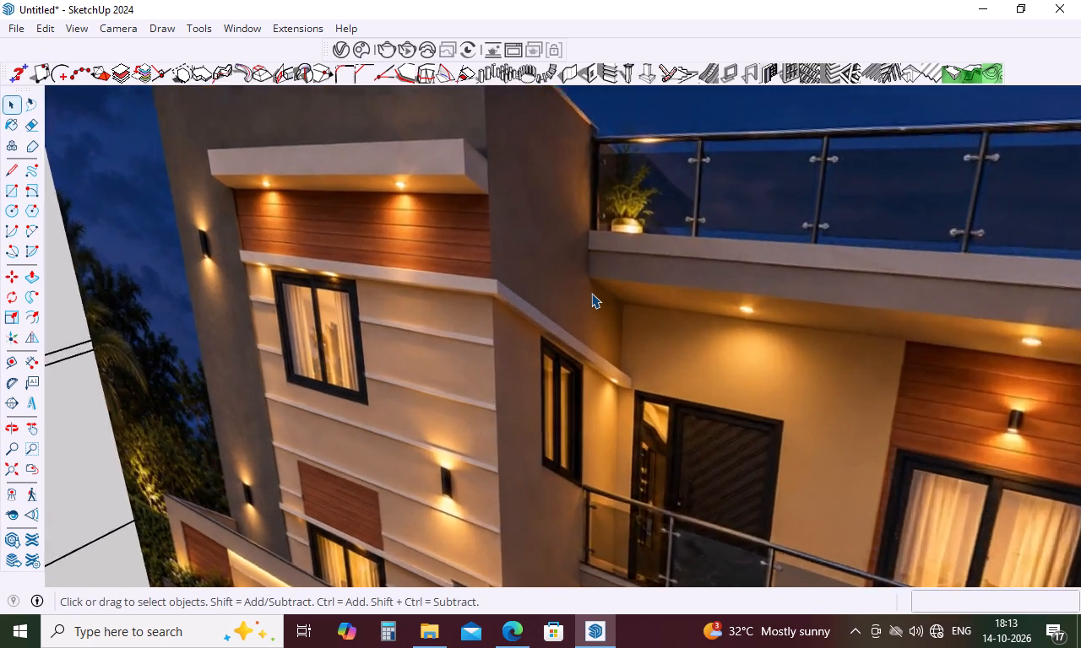
pyautogui.scroll(3, 591, 293)
pyautogui.scroll(-5, 591, 294)
pyautogui.scroll(-11, 660, 286)
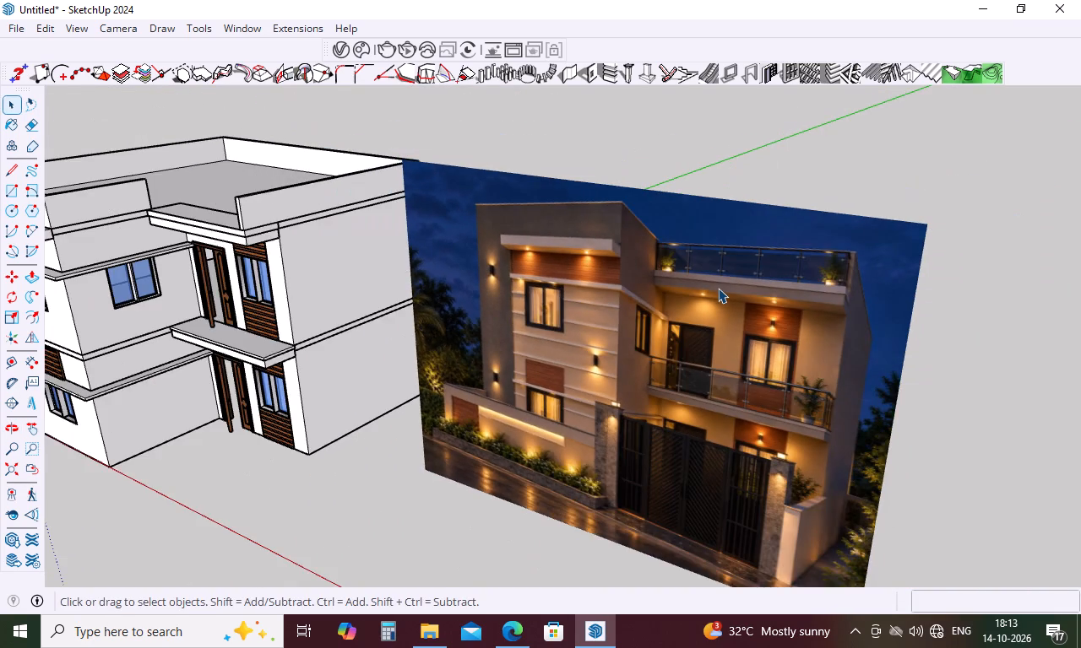
pyautogui.scroll(-5, 731, 291)
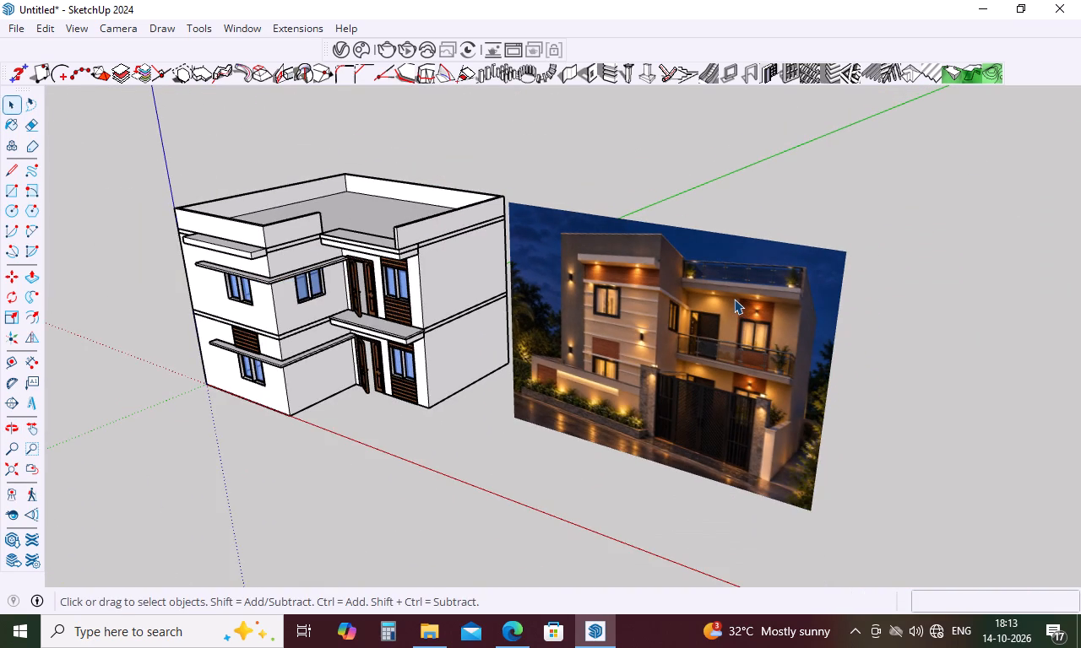
pyautogui.scroll(5, 694, 270)
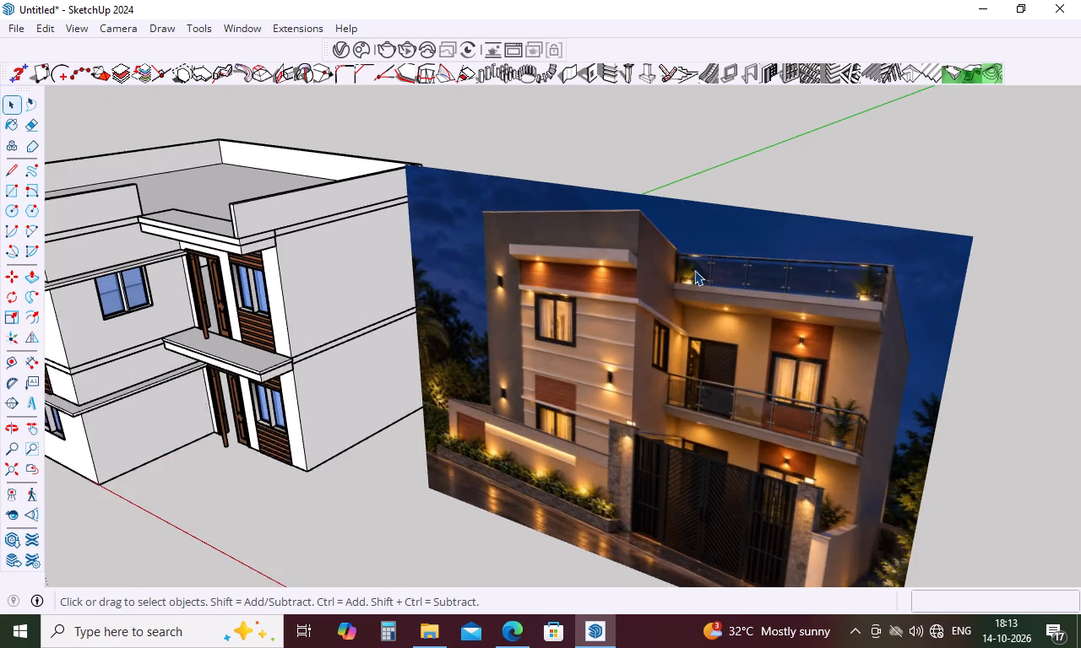
pyautogui.scroll(5, 694, 270)
pyautogui.scroll(-5, 699, 267)
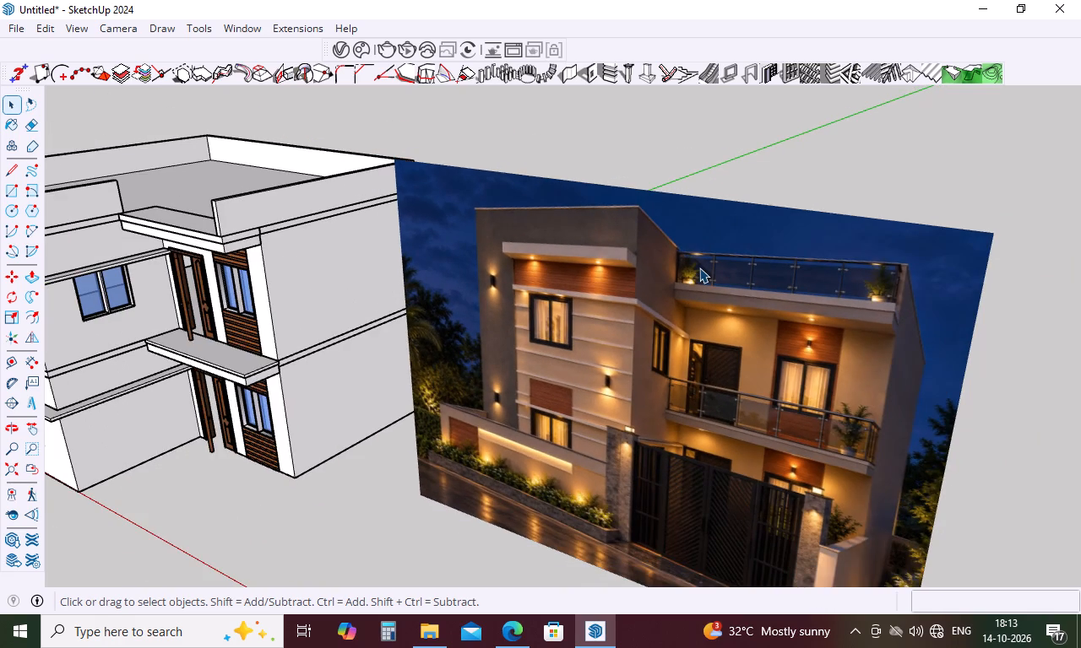
pyautogui.scroll(-9, 699, 267)
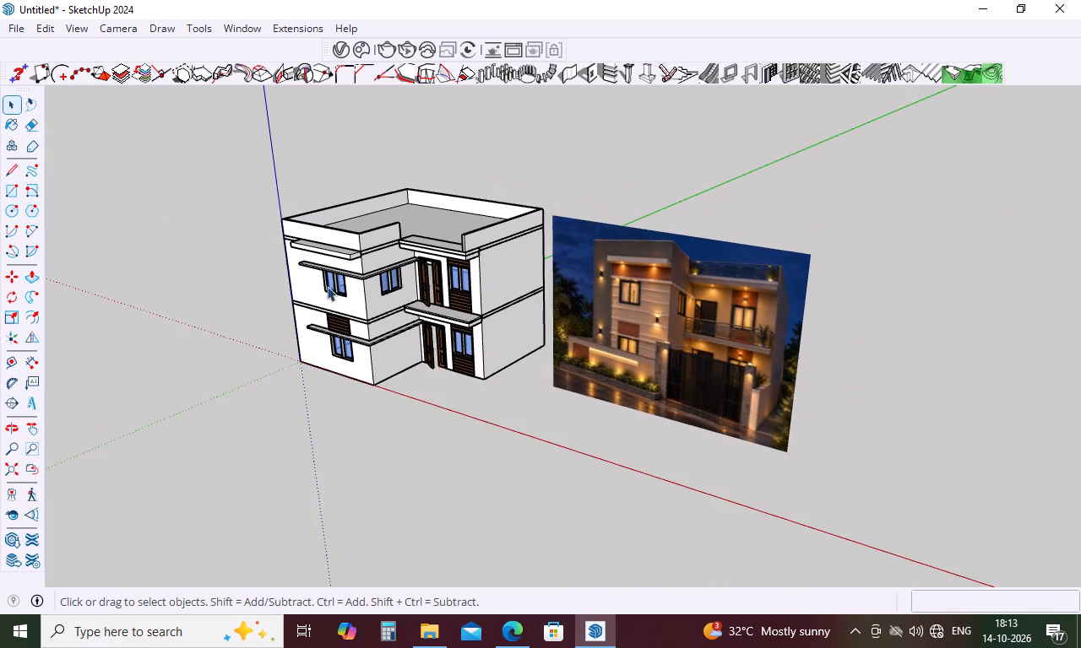
# Place a vertical guide on the front façade 4' in from the outer corner edge farthest from the balconies.
pyautogui.scroll(5, 312, 266)
pyautogui.scroll(14, 367, 223)
pyautogui.moveTo(420, 221); pyautogui.dragTo(589, 230, button='middle')
pyautogui.scroll(-10, 590, 229)
pyautogui.press('r')
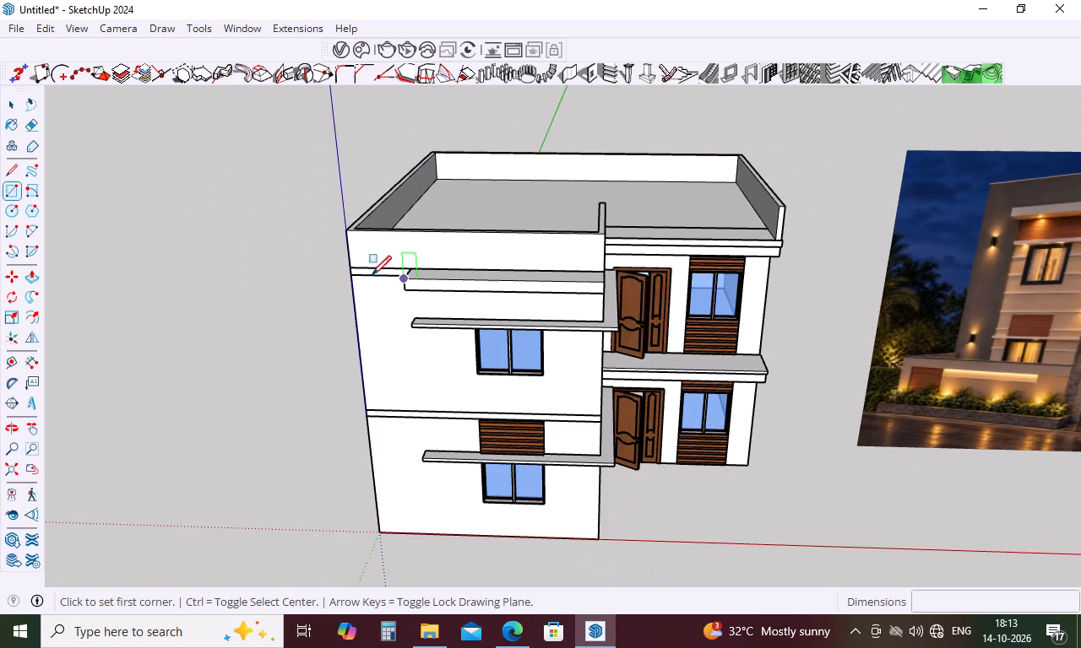
pyautogui.press('Escape')
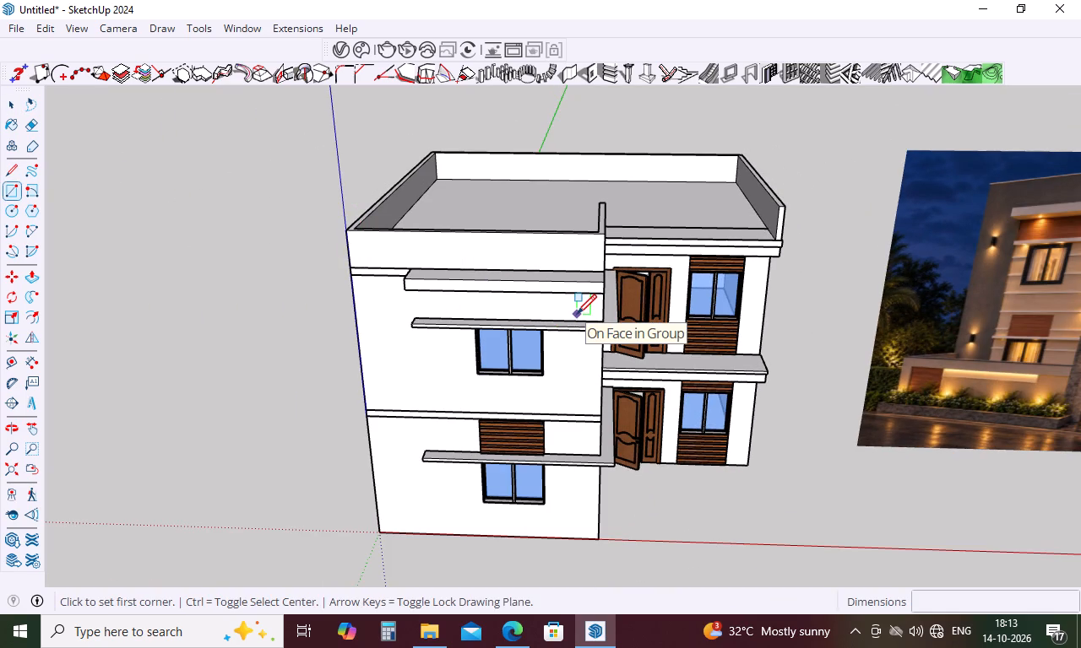
pyautogui.press('t')
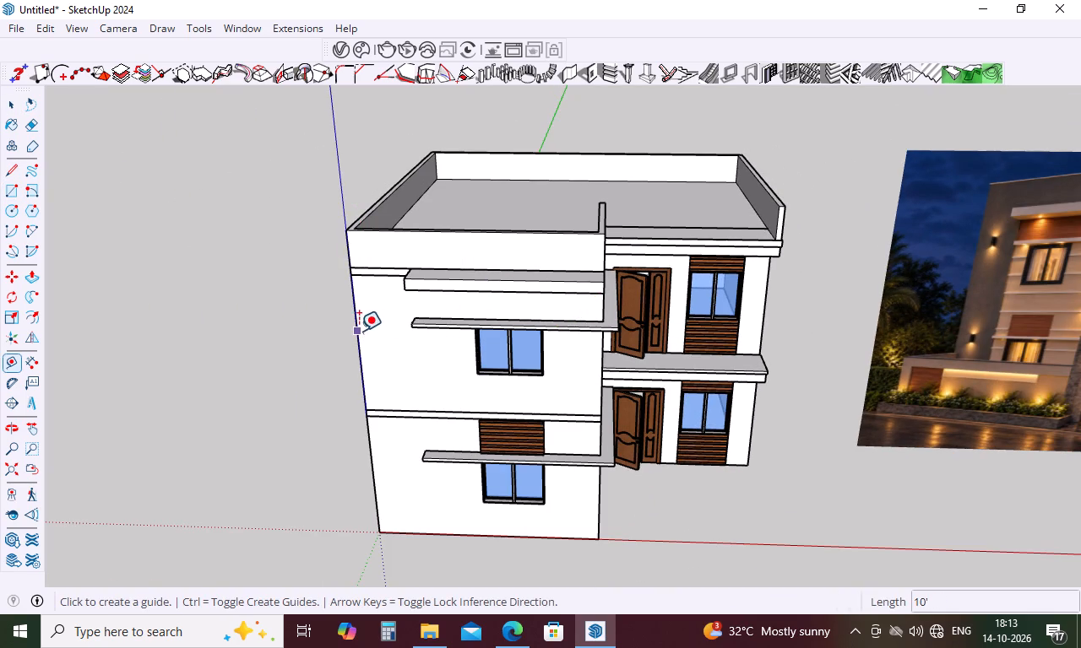
pyautogui.click(359, 331)
pyautogui.write("4'")
pyautogui.press('Return')
pyautogui.press('space')
# Draw a full-height rectangle 4' wide on the front façade, from the outer parapet top corner down to the guide at the wall base.
pyautogui.write('r')
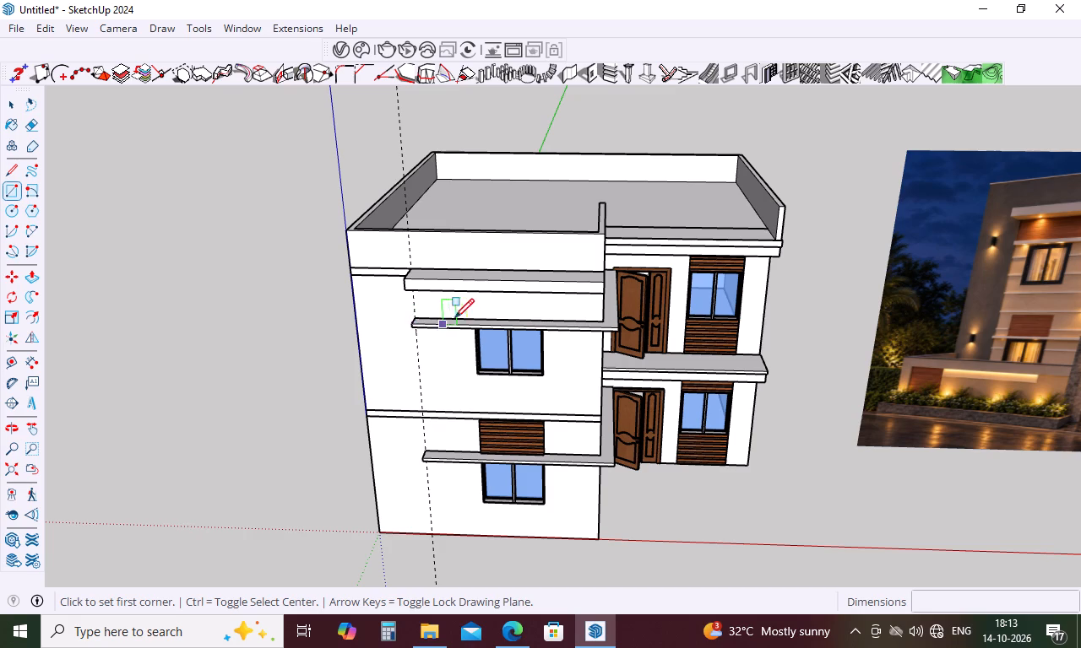
pyautogui.scroll(-5, 475, 311)
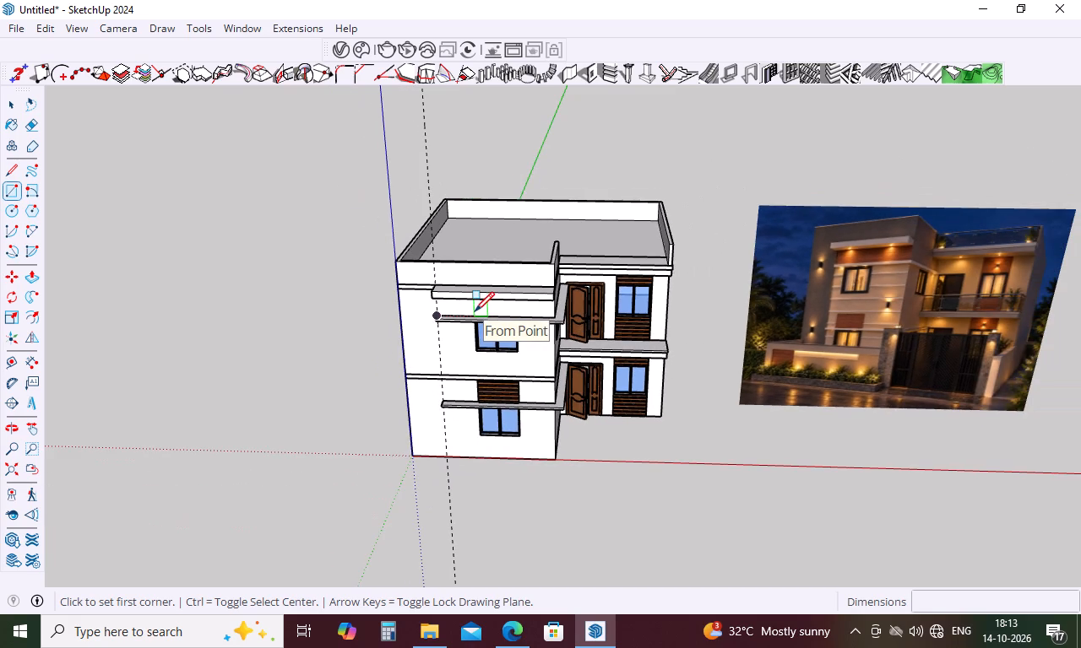
pyautogui.scroll(-4, 475, 311)
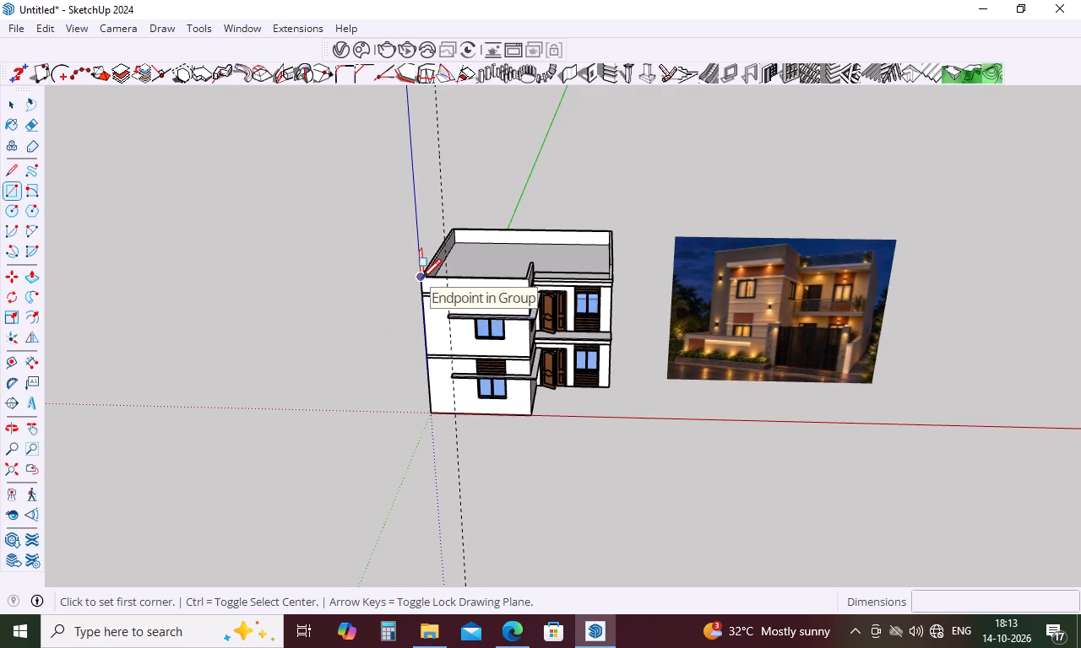
pyautogui.click(421, 278)
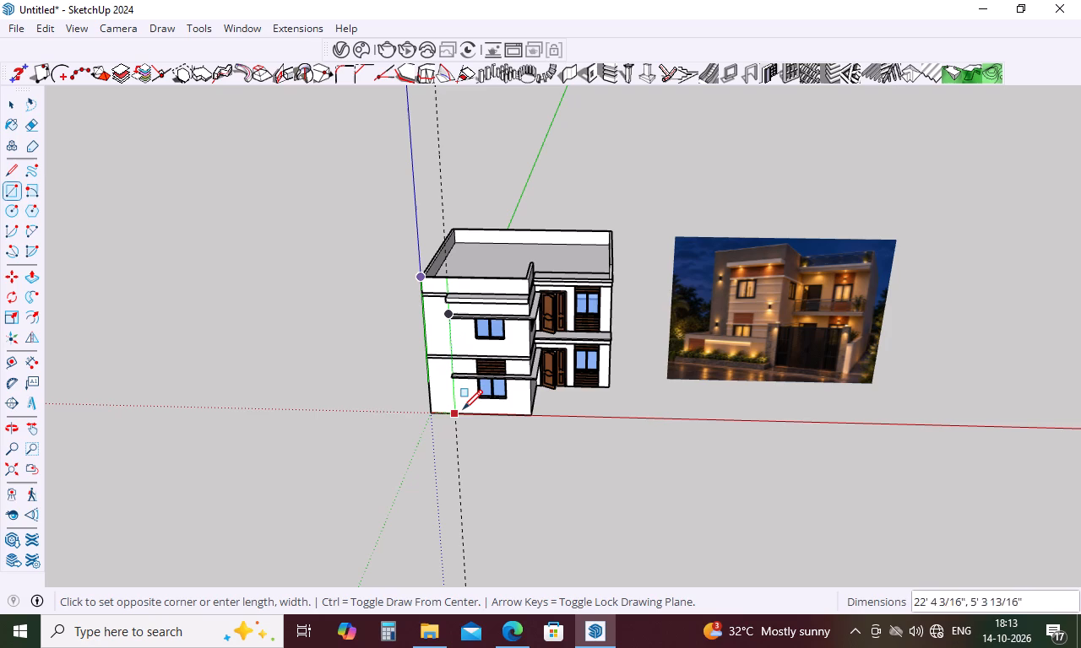
pyautogui.scroll(9, 459, 415)
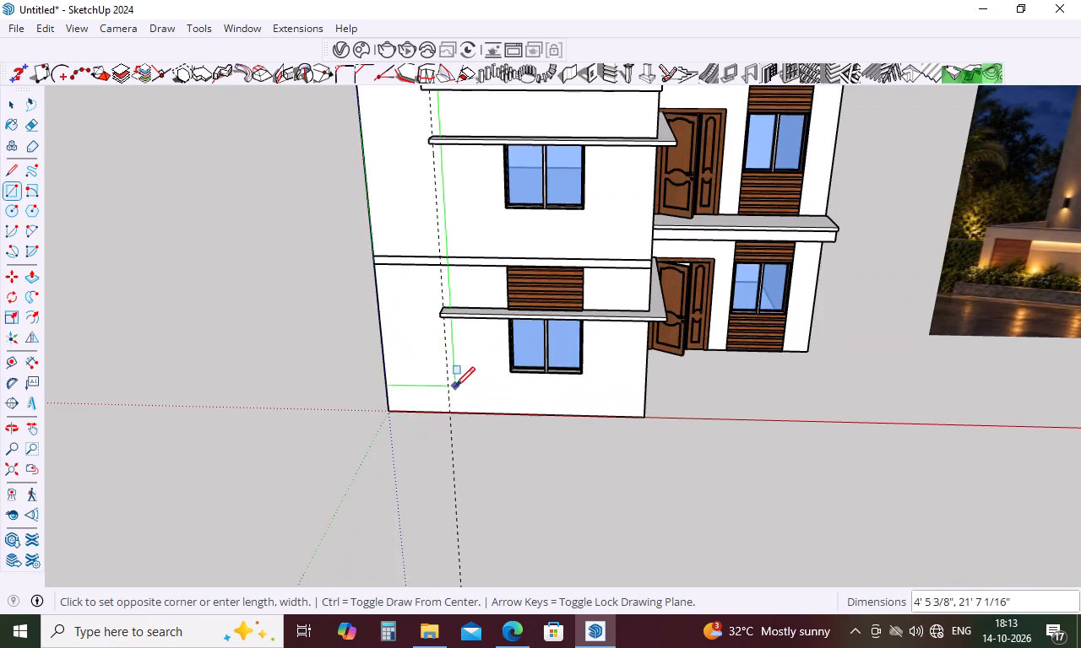
pyautogui.scroll(-11, 455, 386)
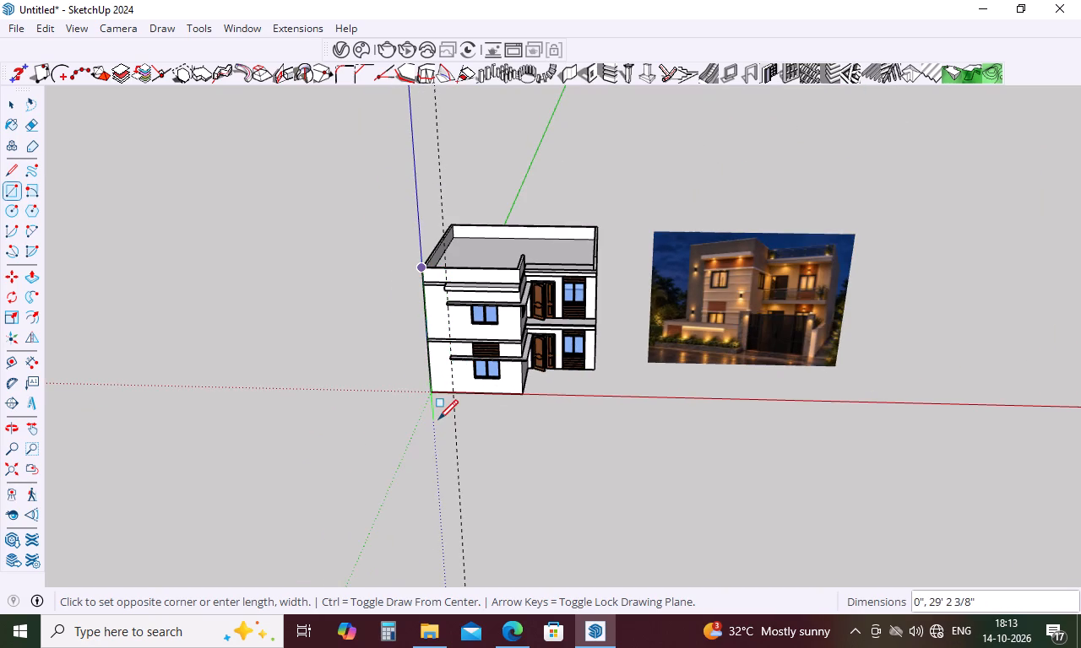
pyautogui.scroll(16, 438, 419)
pyautogui.scroll(6, 472, 356)
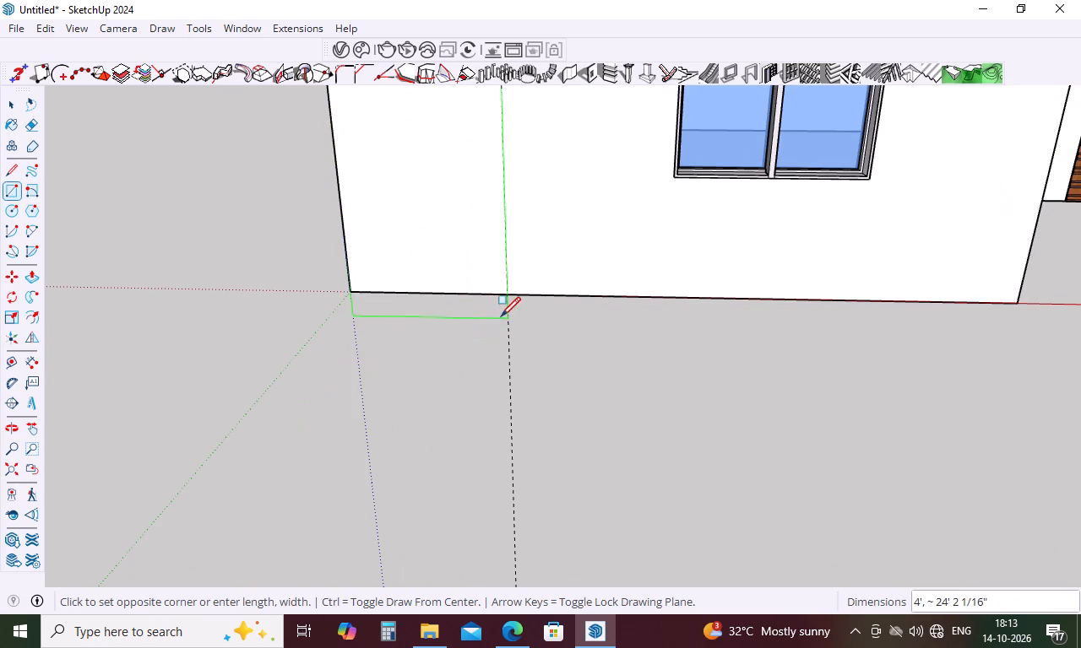
pyautogui.click(507, 296)
# Draw a rectangle over the rest of the front parapet face, from the strip's edge above the upper ledge to the top corner beside the balcony.
pyautogui.scroll(-8, 462, 375)
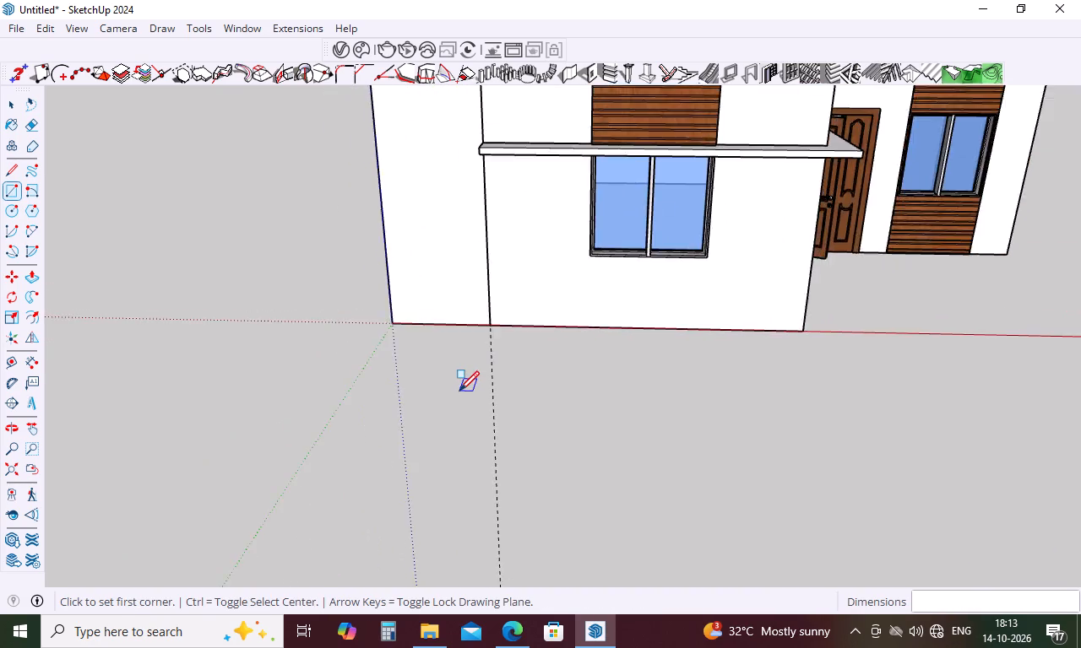
pyautogui.scroll(-13, 459, 391)
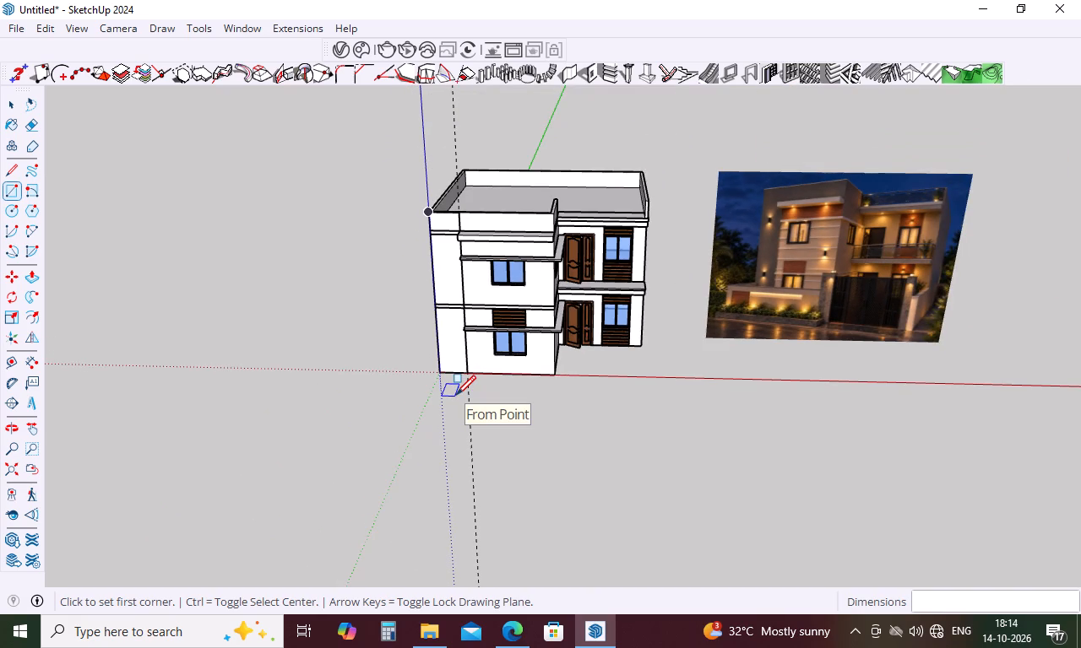
pyautogui.scroll(-4, 454, 396)
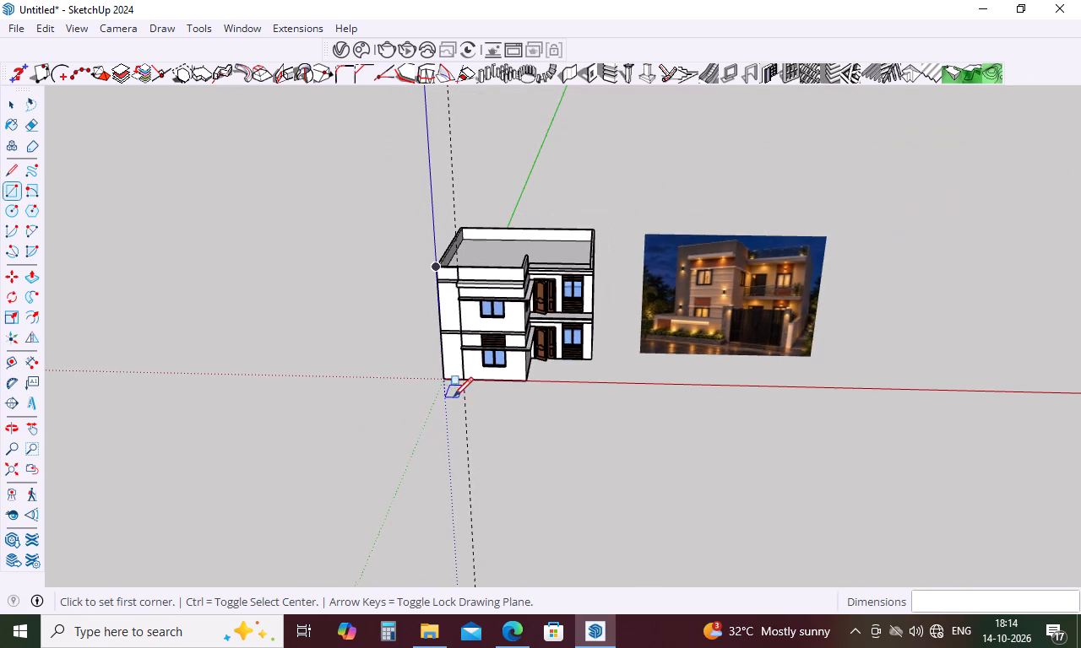
pyautogui.scroll(15, 482, 256)
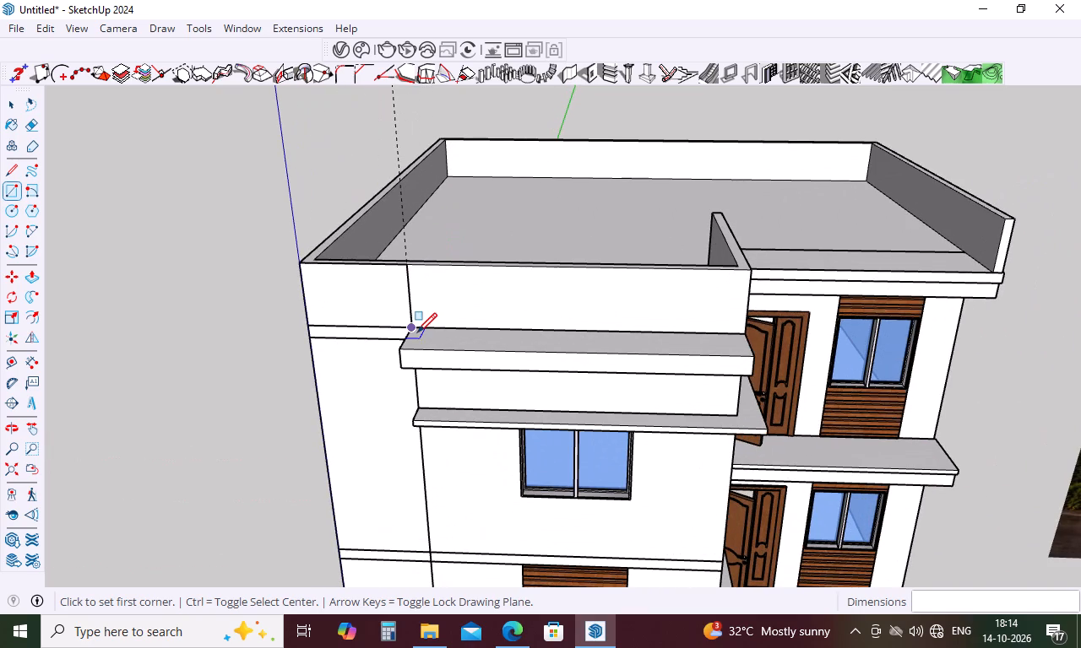
pyautogui.click(415, 323)
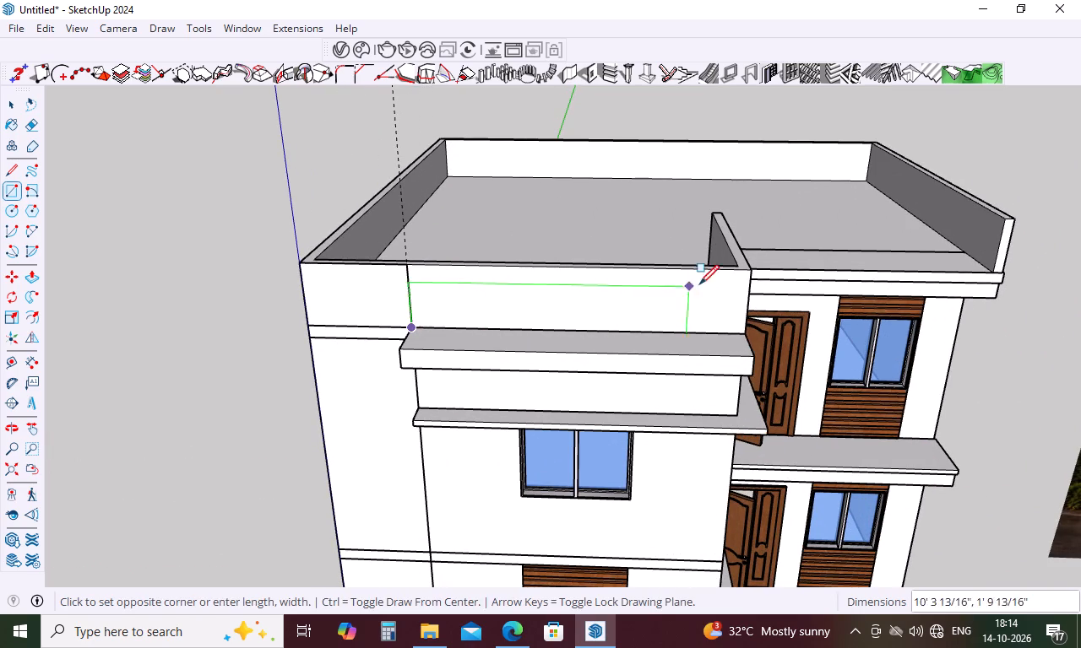
pyautogui.click(753, 273)
pyautogui.moveTo(764, 305); pyautogui.dragTo(689, 344, button='middle')
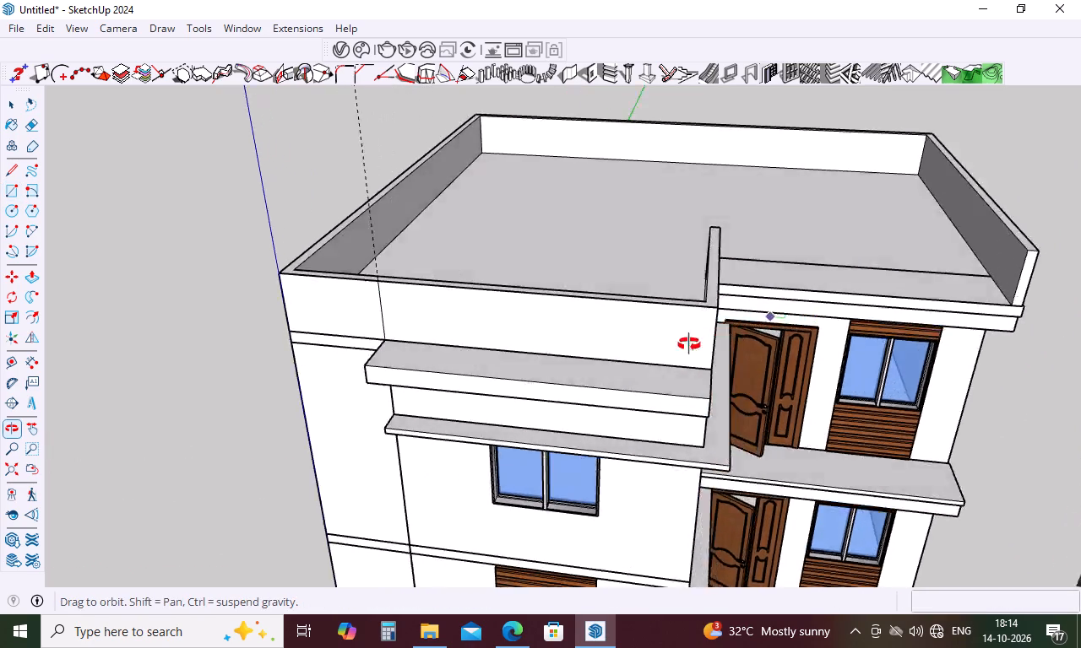
# On the corner's balcony-side wall, draw an 8'1" by 2'6" rectangle over the parapet and a 6" by 7'8" one on the band beneath.
pyautogui.moveTo(689, 344); pyautogui.dragTo(409, 316, button='middle')
pyautogui.click(395, 290)
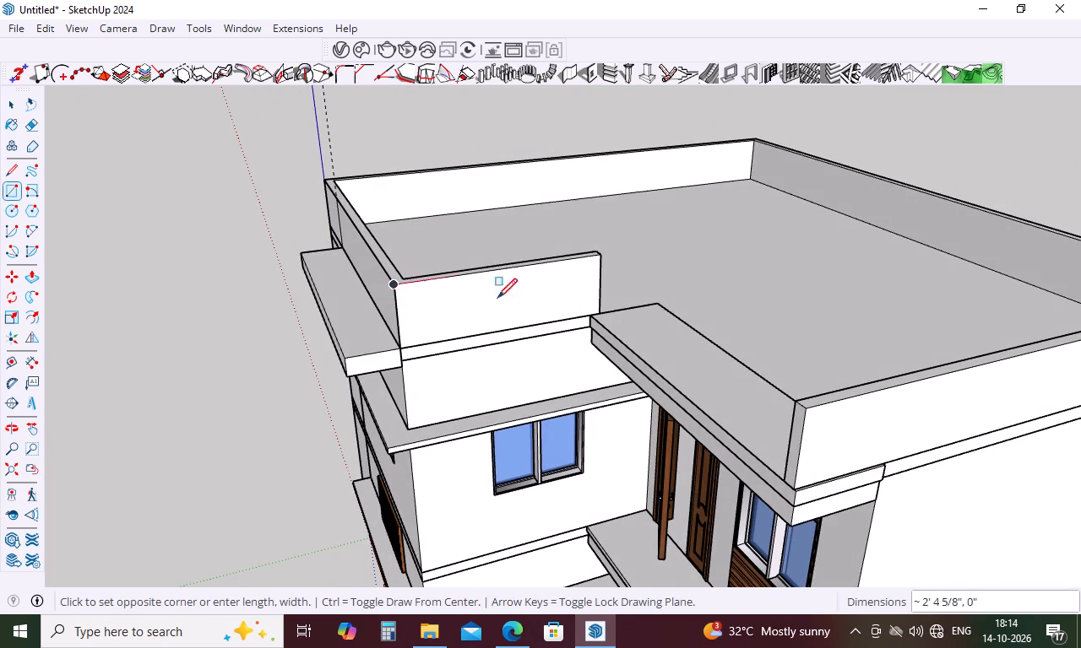
pyautogui.click(605, 310)
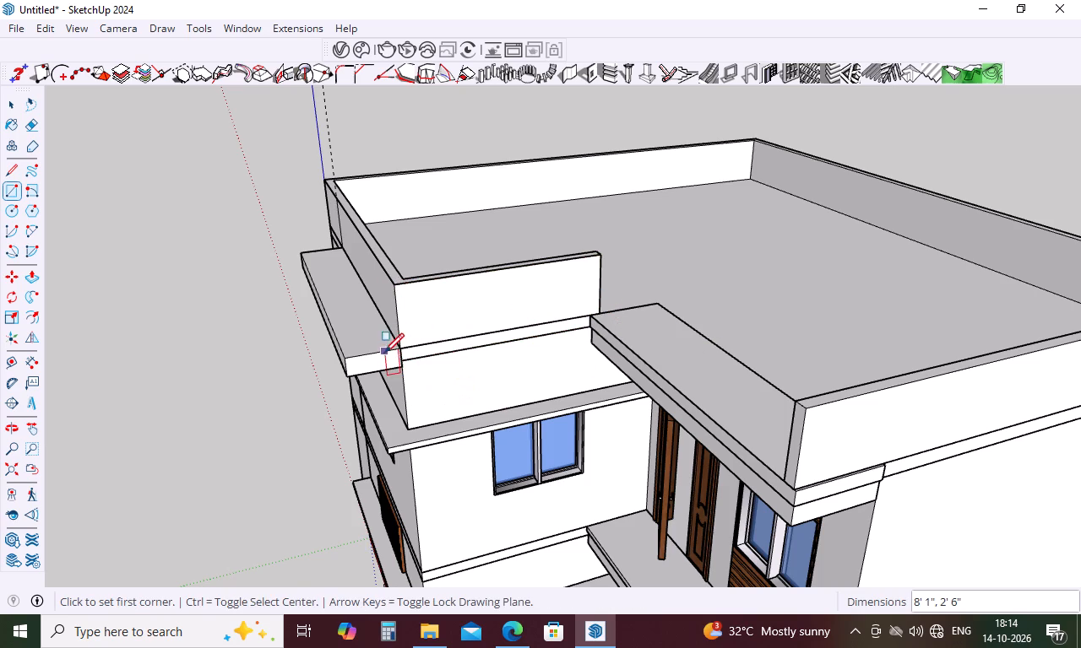
pyautogui.click(403, 344)
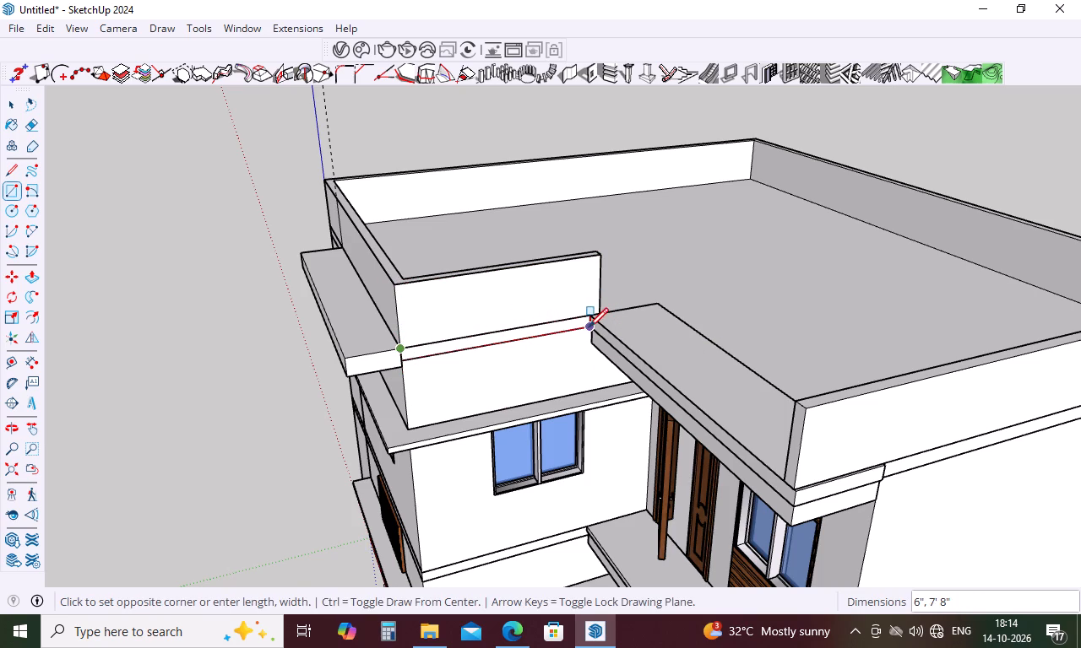
pyautogui.click(589, 327)
# Continue down the same wall with a 9" by 7'9" rectangle and a 2'2 1/2" by 10'9" rectangle ending at the lower ledge.
pyautogui.moveTo(450, 408); pyautogui.dragTo(453, 283, button='middle')
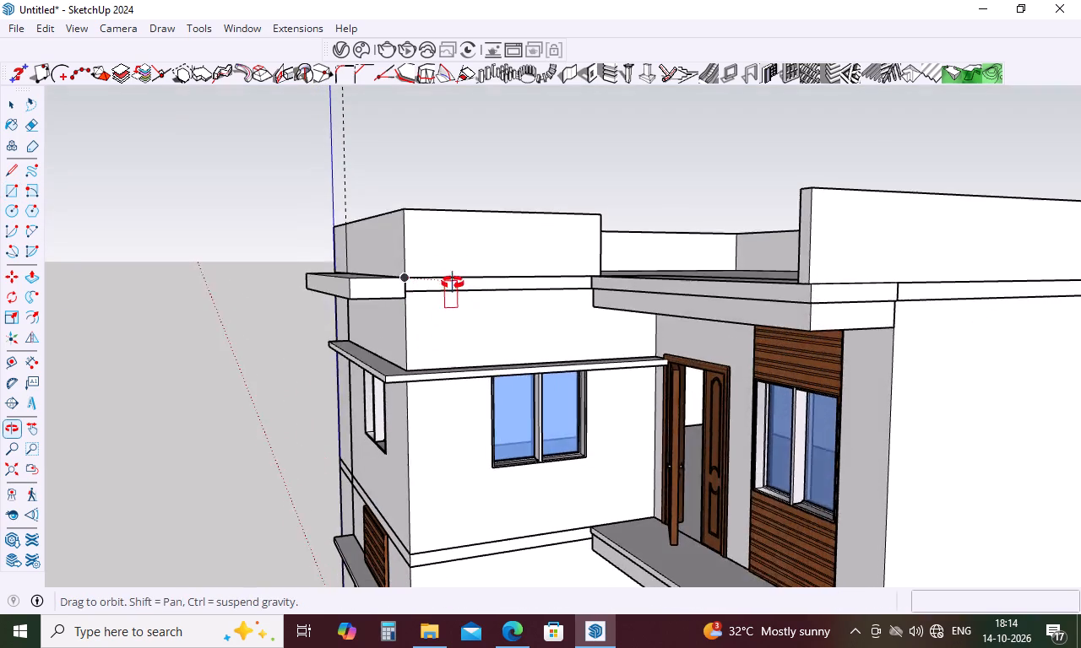
pyautogui.moveTo(453, 283); pyautogui.dragTo(453, 281, button='middle')
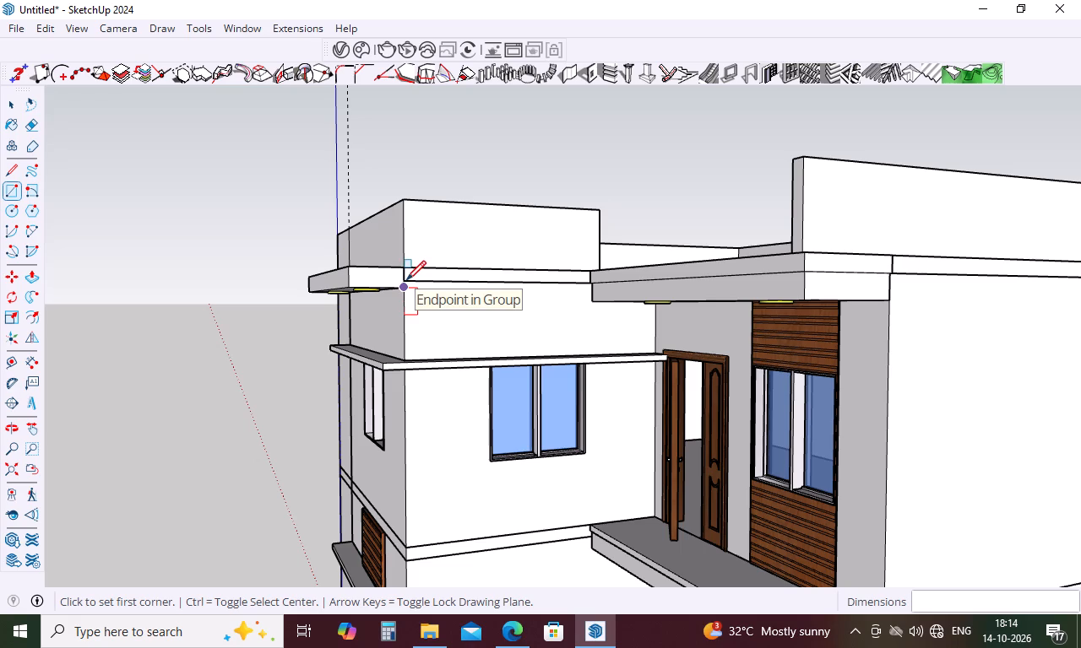
pyautogui.scroll(10, 406, 280)
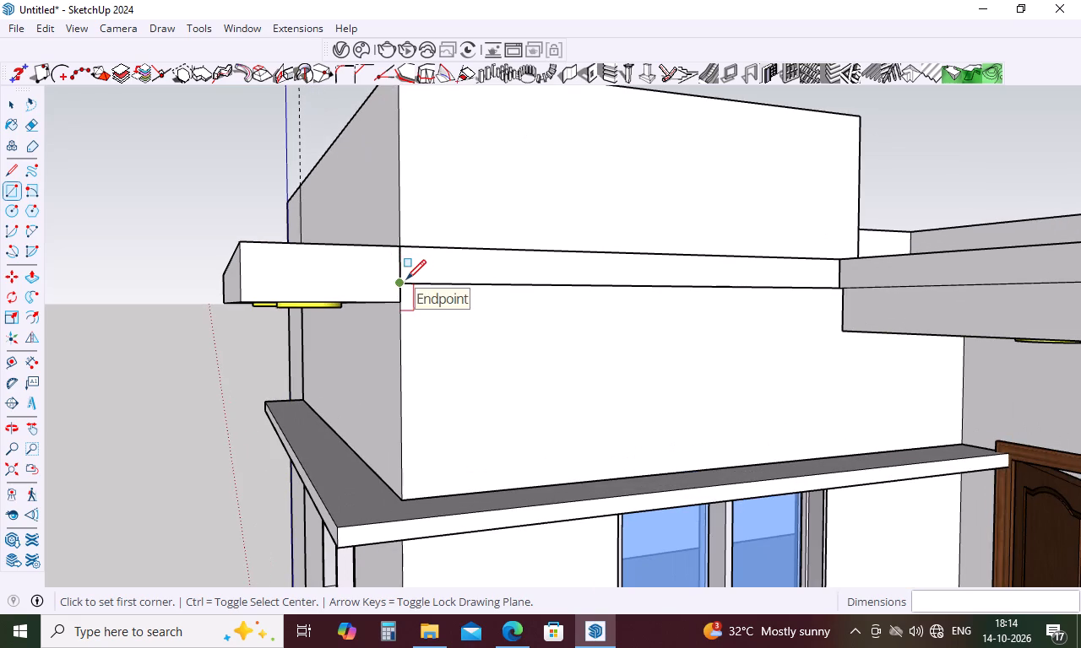
pyautogui.click(404, 284)
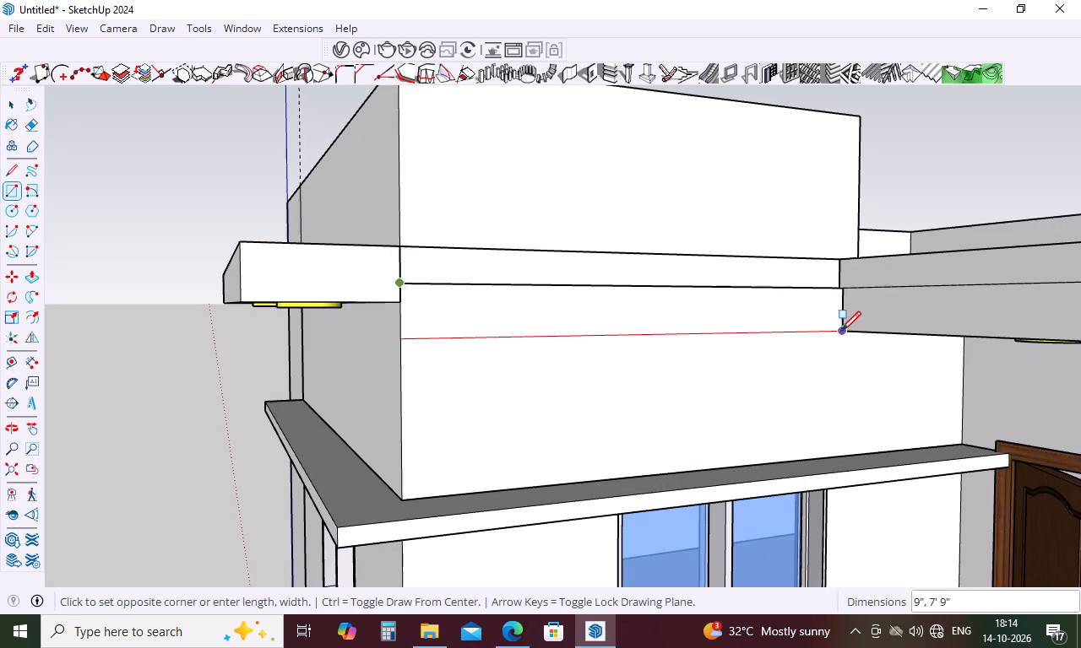
pyautogui.click(845, 331)
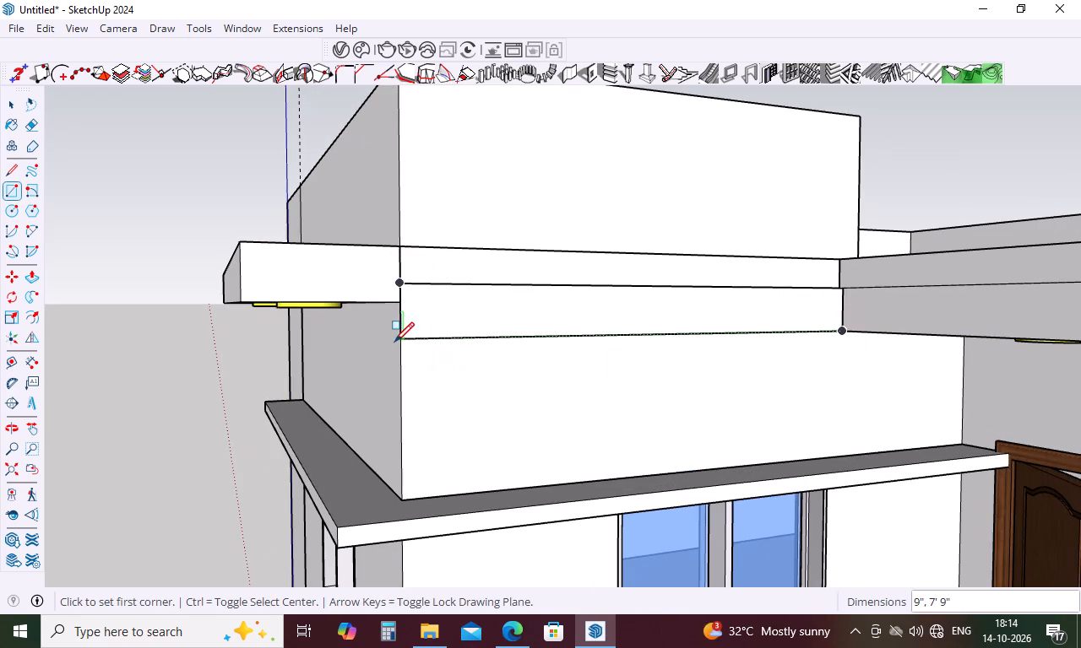
pyautogui.click(401, 344)
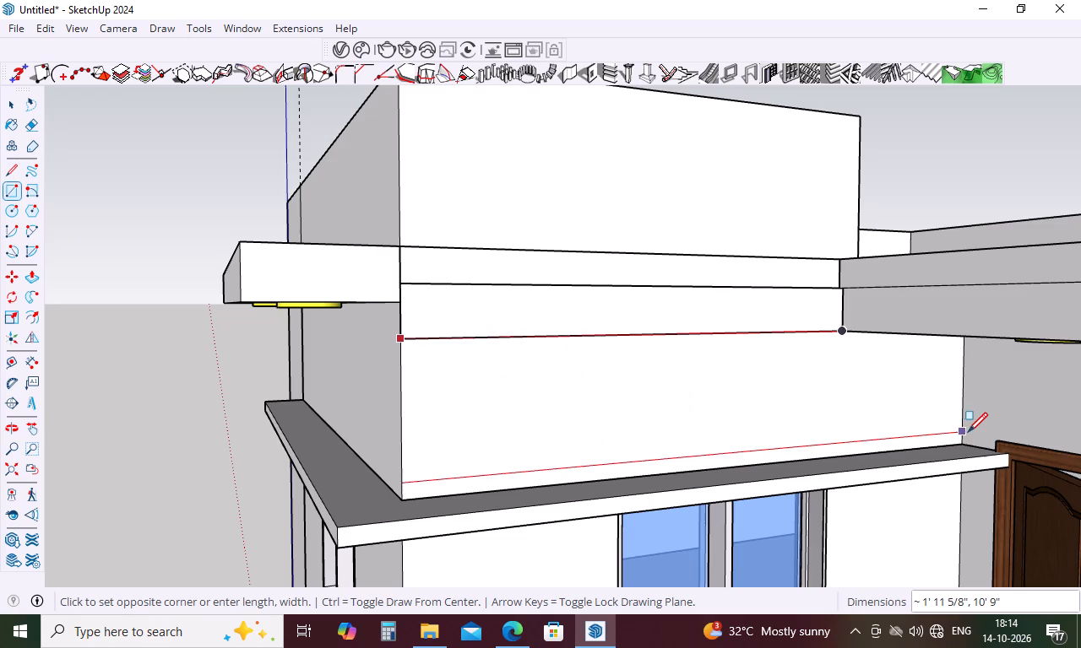
pyautogui.click(961, 441)
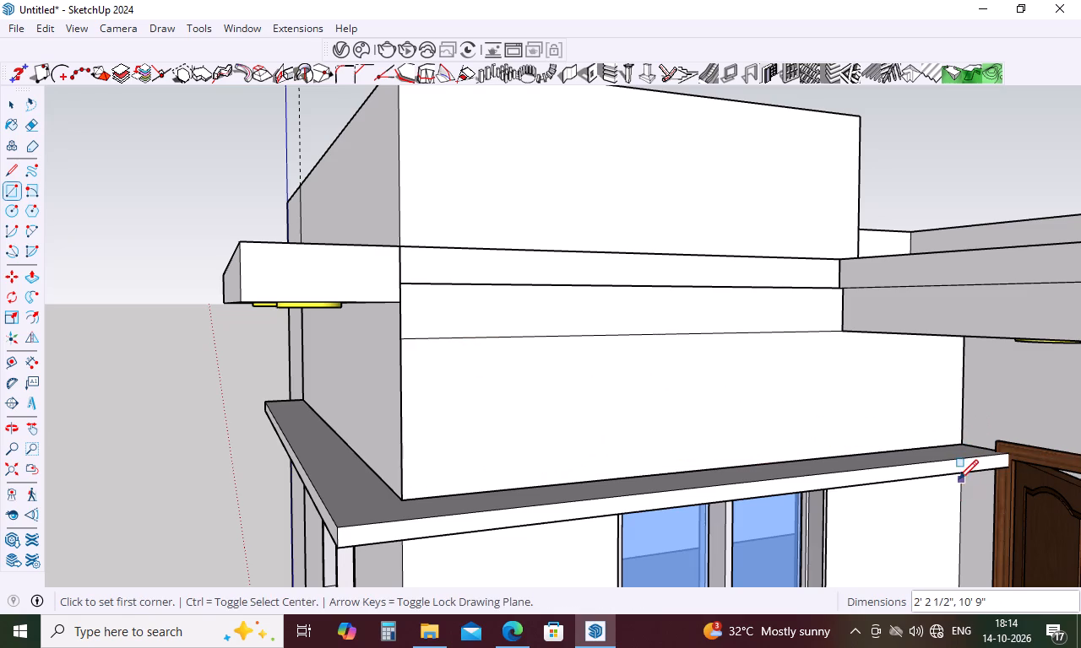
# Erase the dividing lines between the stacked rectangles on the balcony-side wall, merging them into one face.
pyautogui.press('space')
pyautogui.press('e')
pyautogui.click(708, 336)
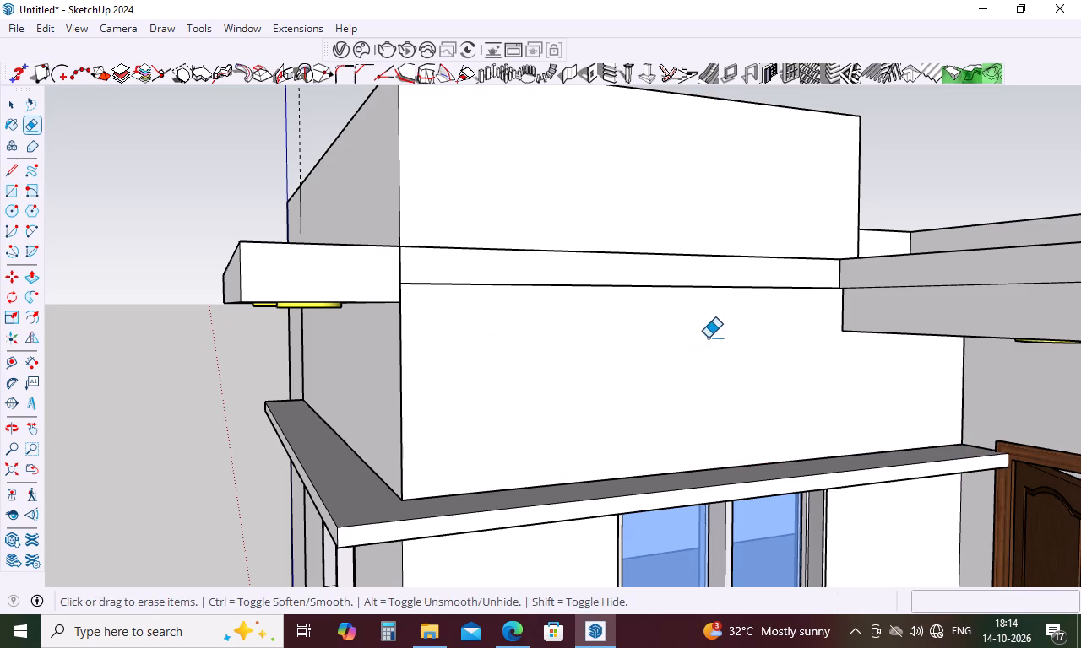
pyautogui.click(730, 288)
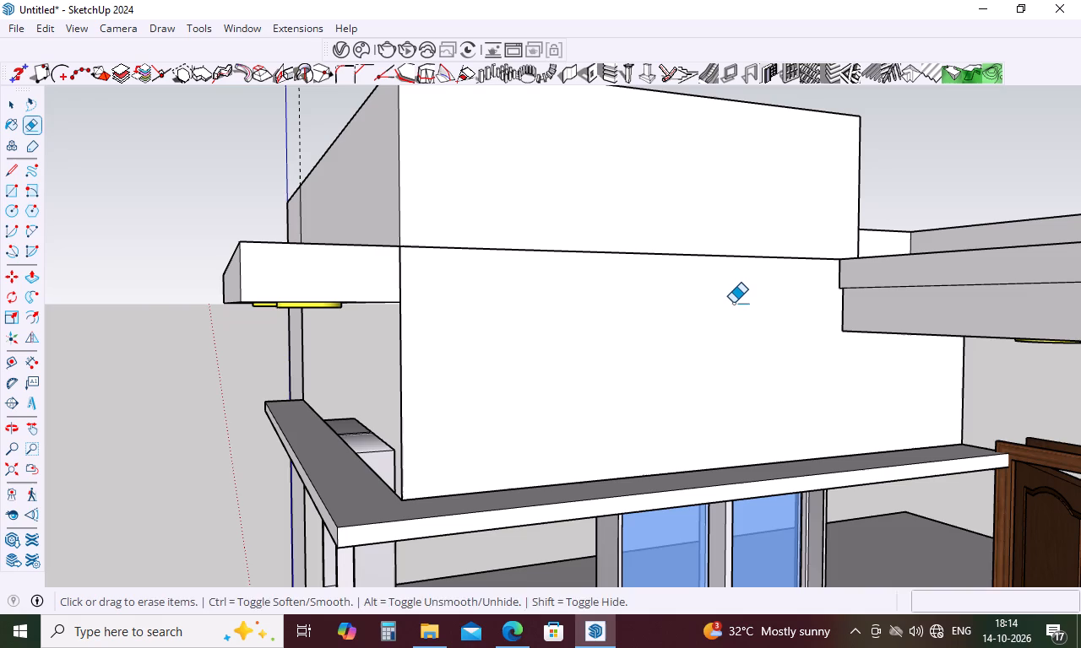
pyautogui.hotkey('ctrl', 'z')
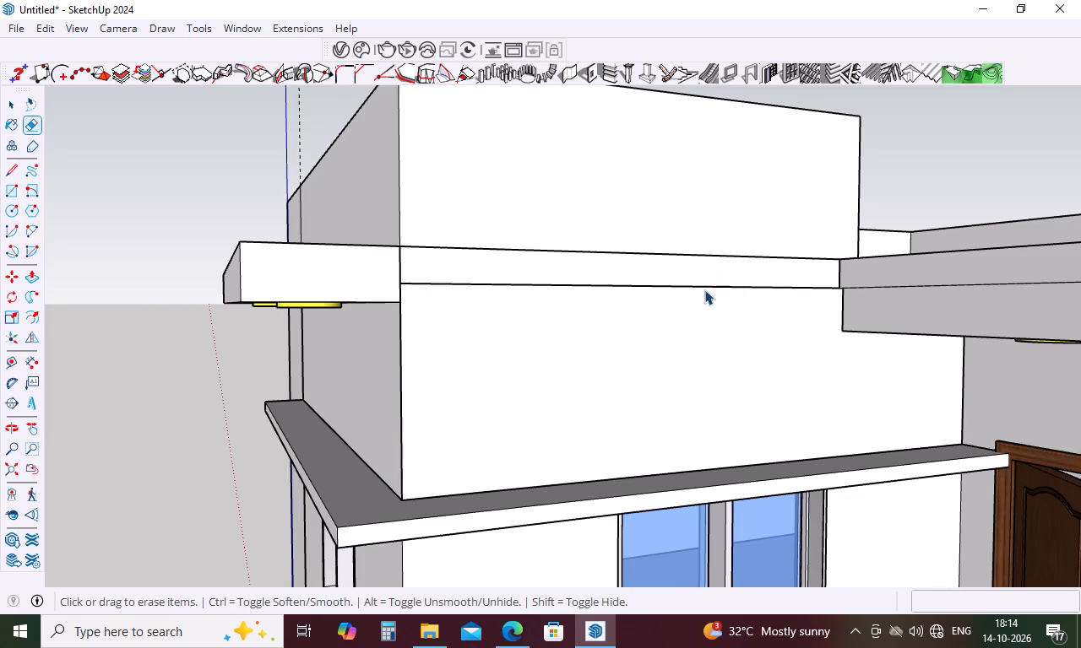
pyautogui.press('space')
pyautogui.click(710, 285)
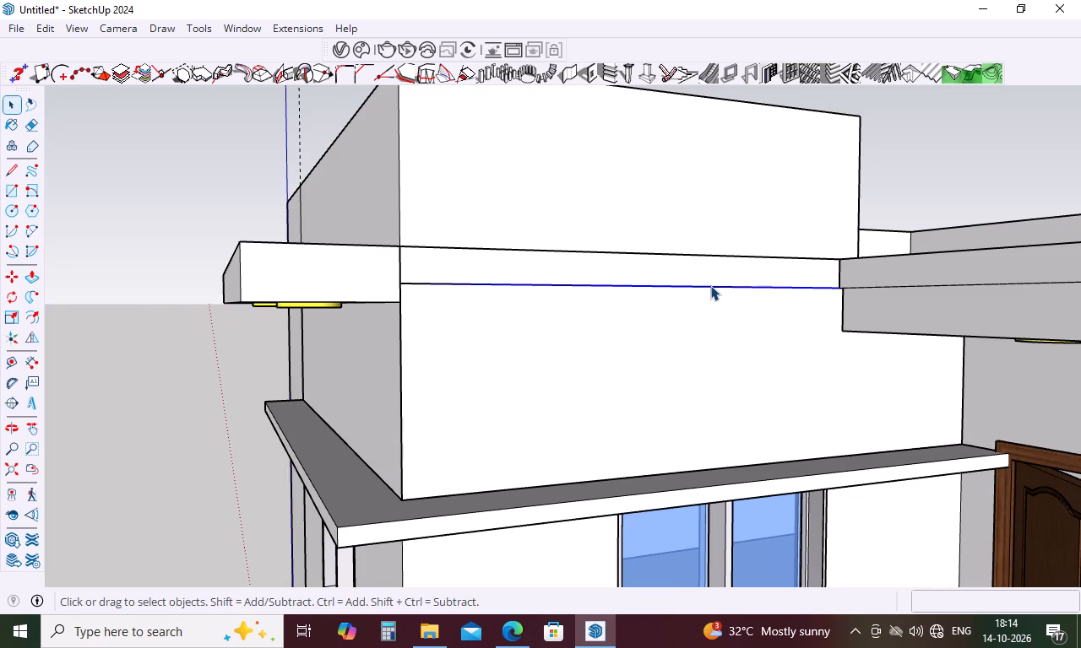
pyautogui.press('Delete')
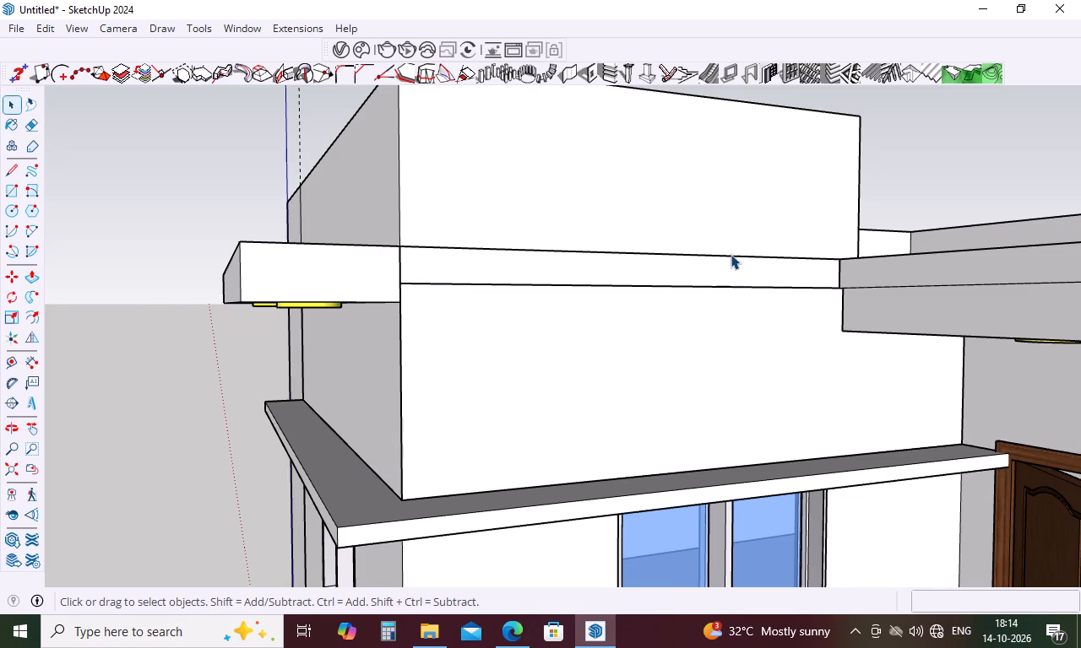
pyautogui.click(731, 253)
pyautogui.click(732, 253)
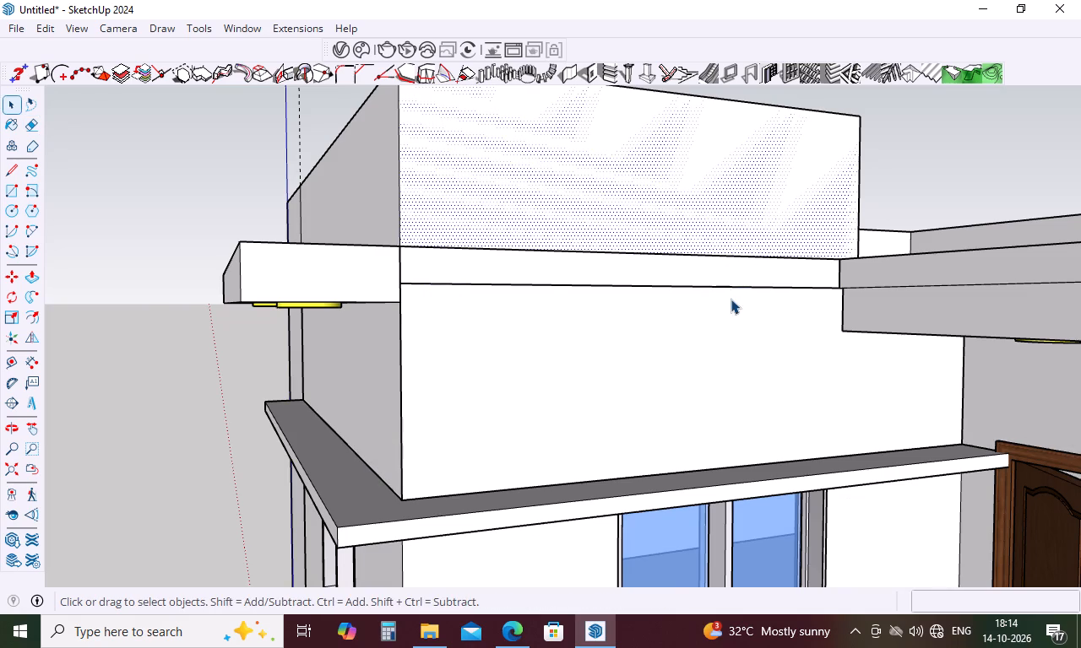
pyautogui.click(731, 299)
pyautogui.click(736, 253)
pyautogui.click(736, 253)
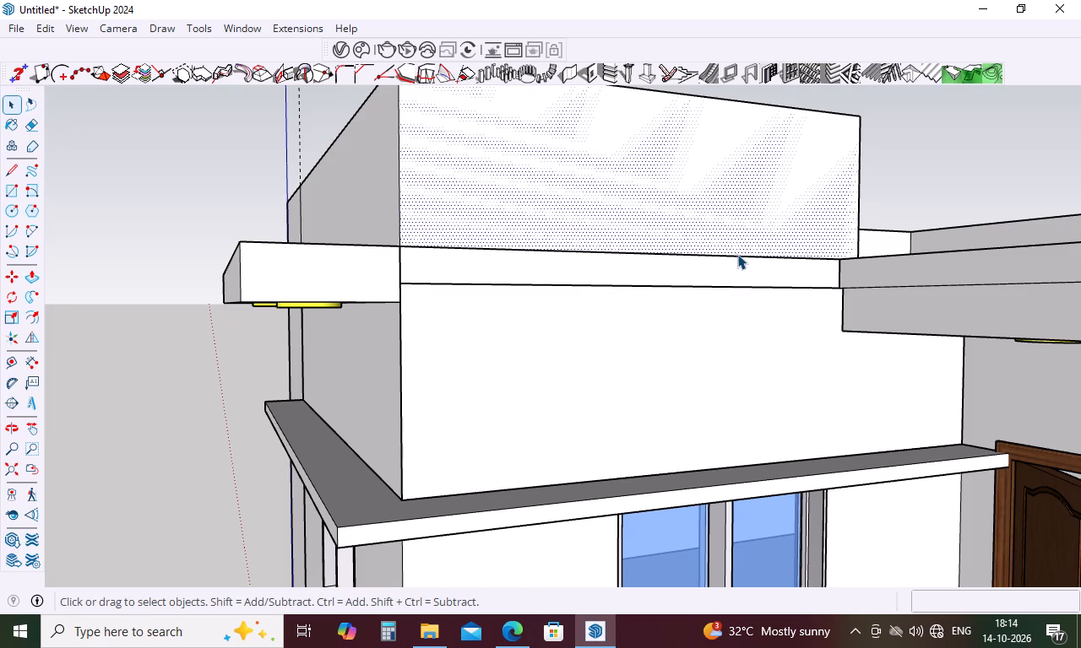
pyautogui.click(737, 254)
pyautogui.press('Delete')
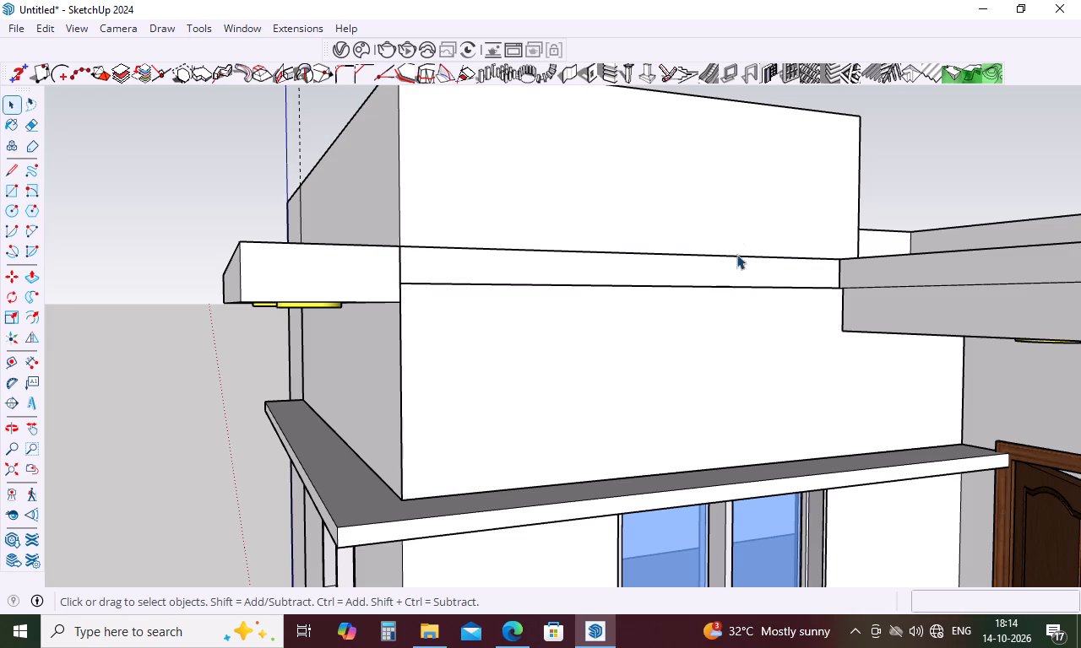
# Extrude the merged balcony-side wall face outward by 1".
pyautogui.scroll(-5, 747, 301)
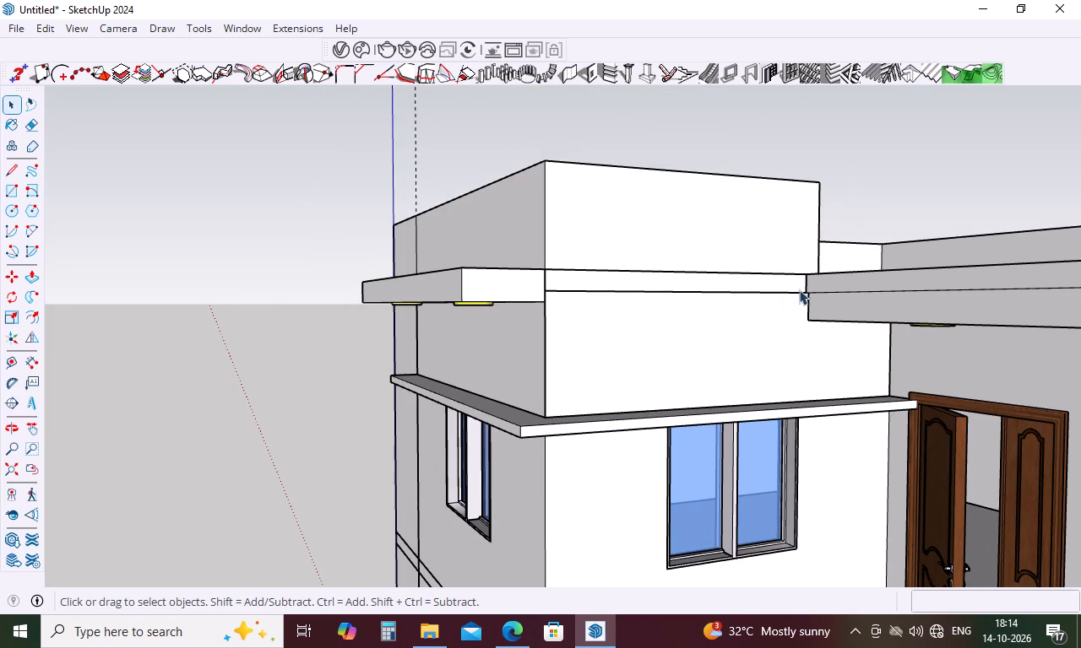
pyautogui.press('p')
pyautogui.click(713, 335)
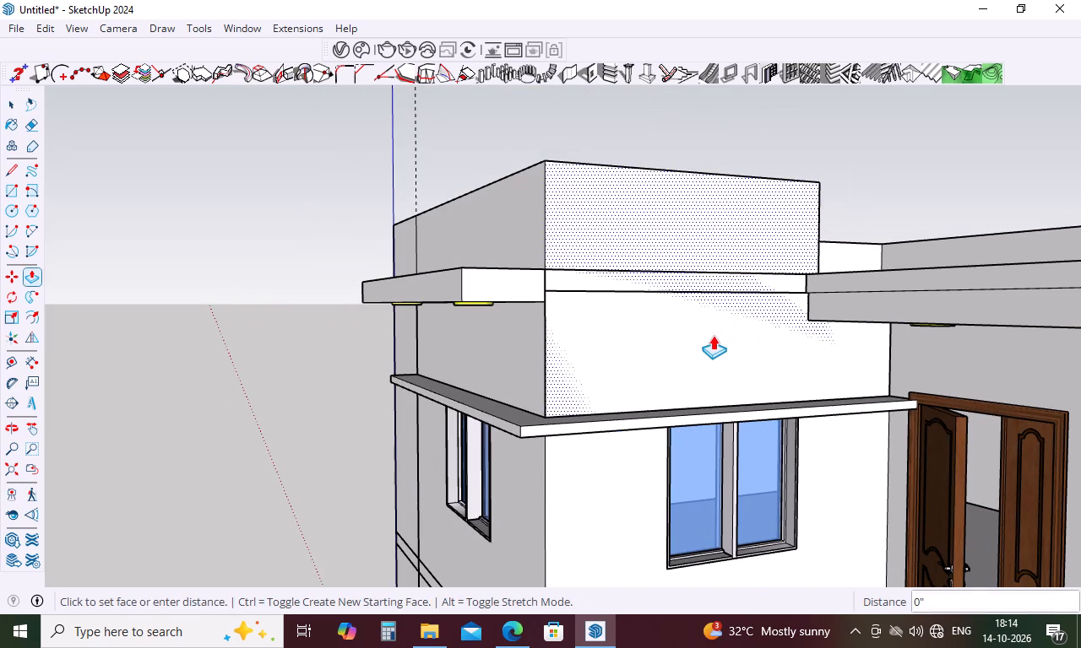
pyautogui.press('1')
pyautogui.press('Return')
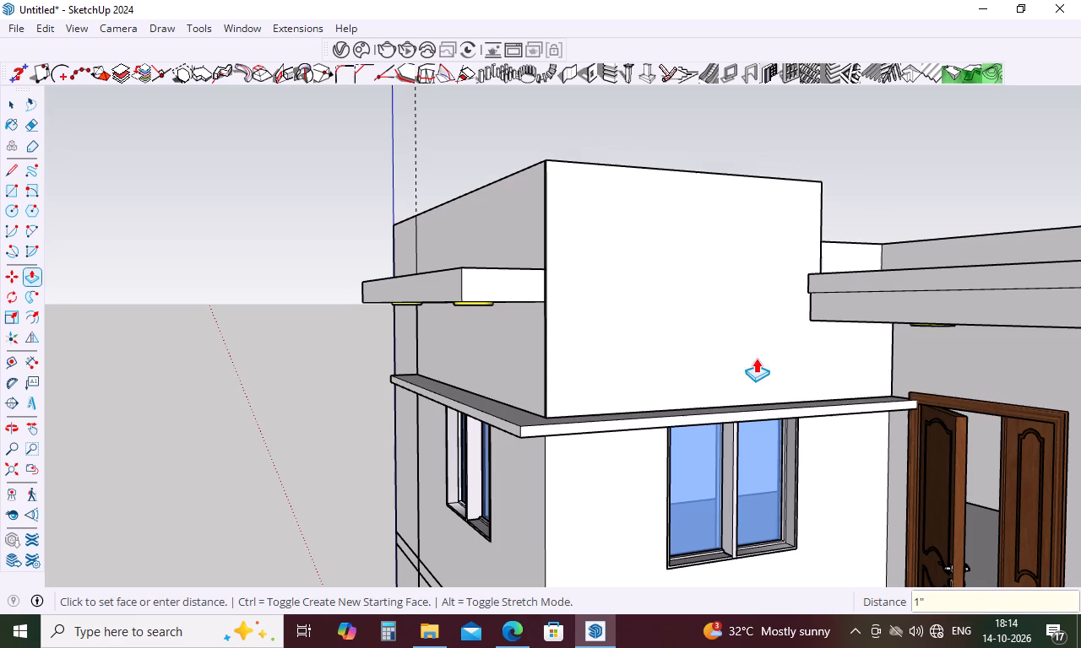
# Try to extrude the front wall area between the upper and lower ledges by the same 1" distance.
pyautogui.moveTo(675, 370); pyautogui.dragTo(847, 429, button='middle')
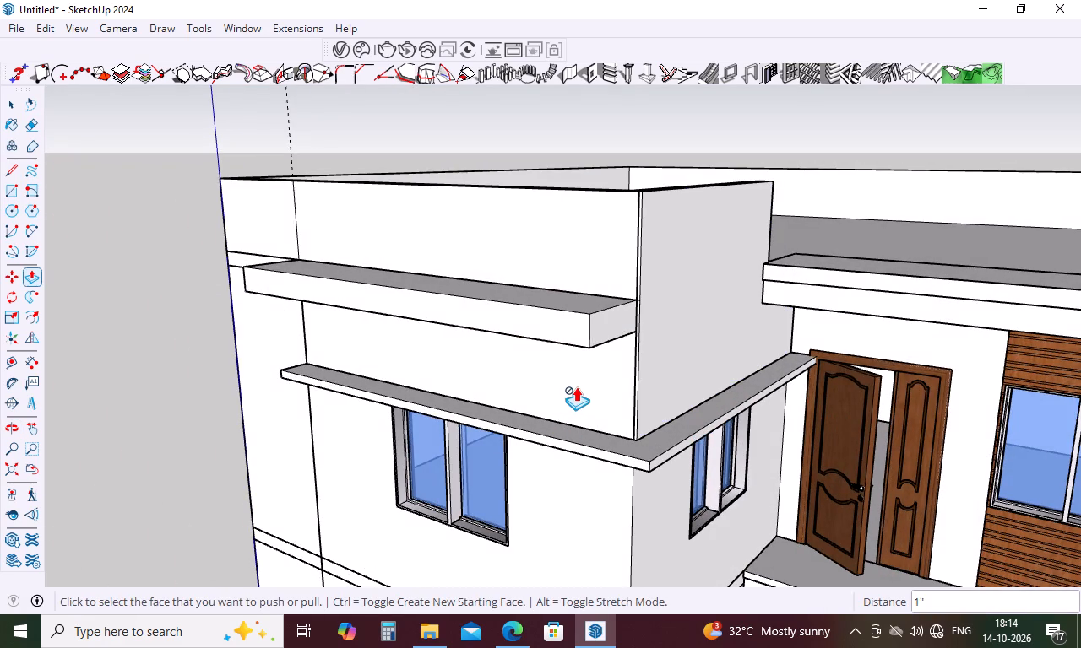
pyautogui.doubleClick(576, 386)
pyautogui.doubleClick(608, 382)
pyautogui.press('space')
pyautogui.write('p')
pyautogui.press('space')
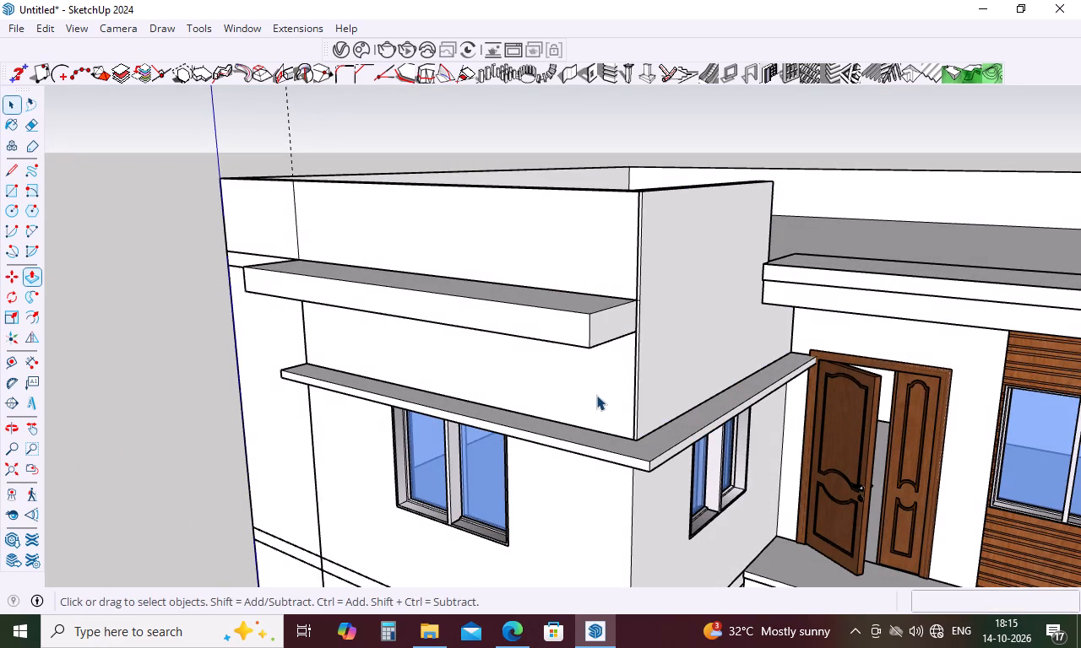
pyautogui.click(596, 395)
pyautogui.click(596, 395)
# Extrude the front parapet face above the upper ledge outward by the same 1" distance.
pyautogui.click(594, 261)
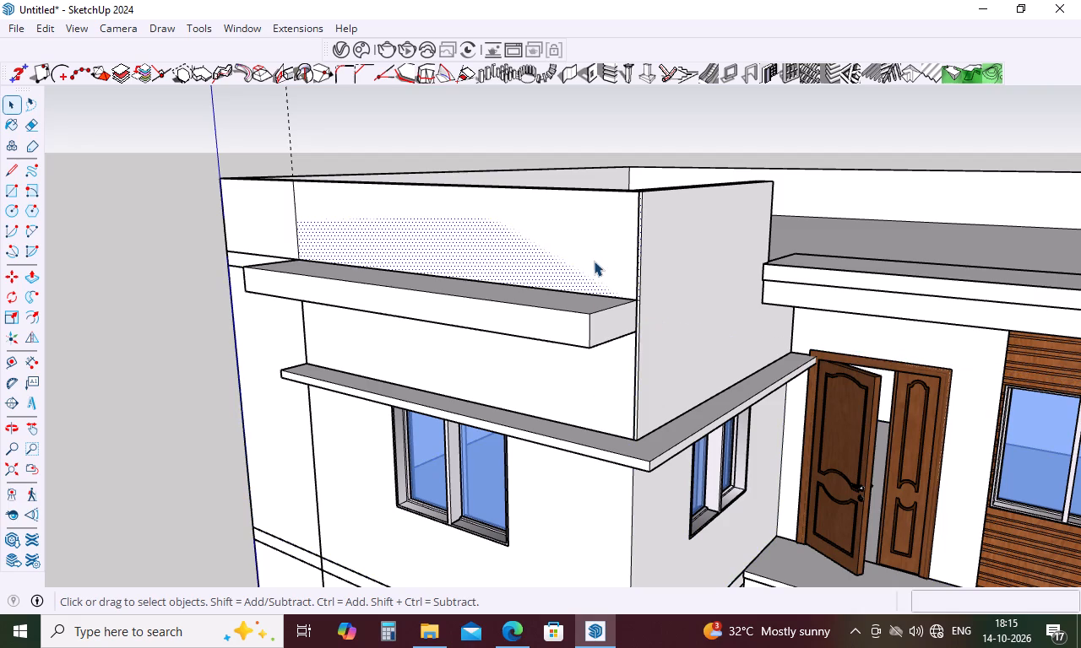
pyautogui.press('p')
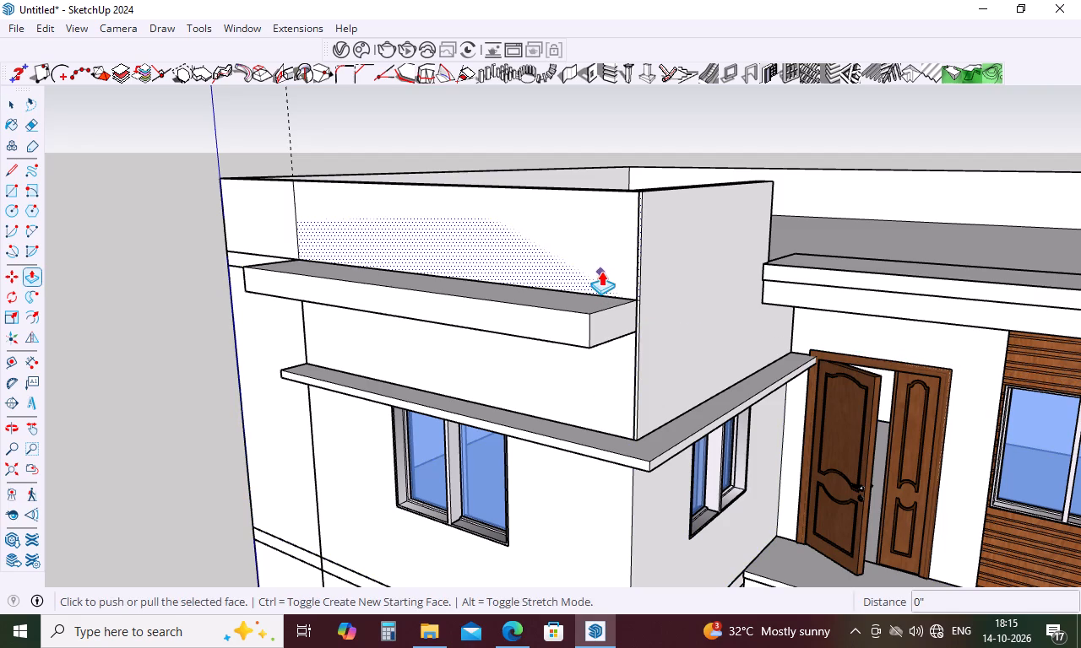
pyautogui.doubleClick(600, 267)
pyautogui.moveTo(600, 267); pyautogui.dragTo(705, 300, button='middle')
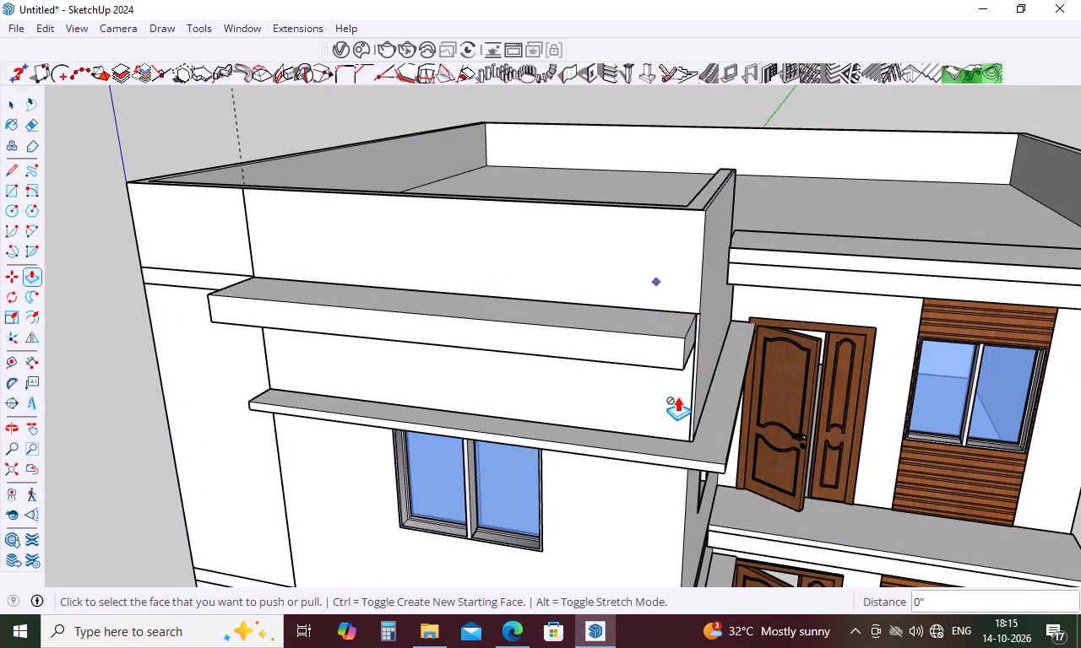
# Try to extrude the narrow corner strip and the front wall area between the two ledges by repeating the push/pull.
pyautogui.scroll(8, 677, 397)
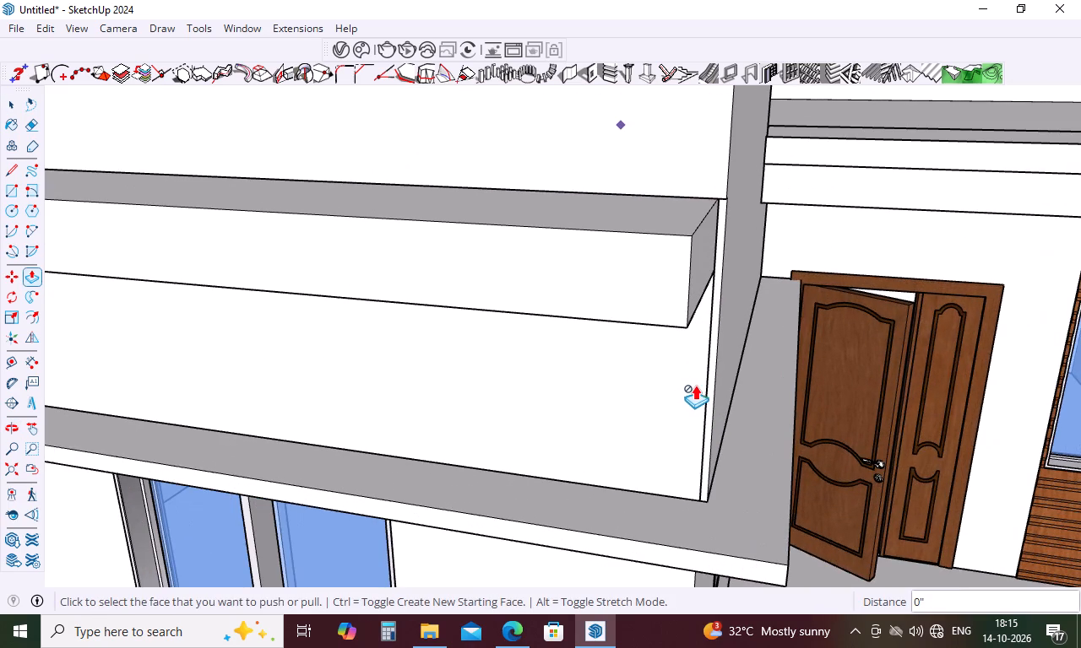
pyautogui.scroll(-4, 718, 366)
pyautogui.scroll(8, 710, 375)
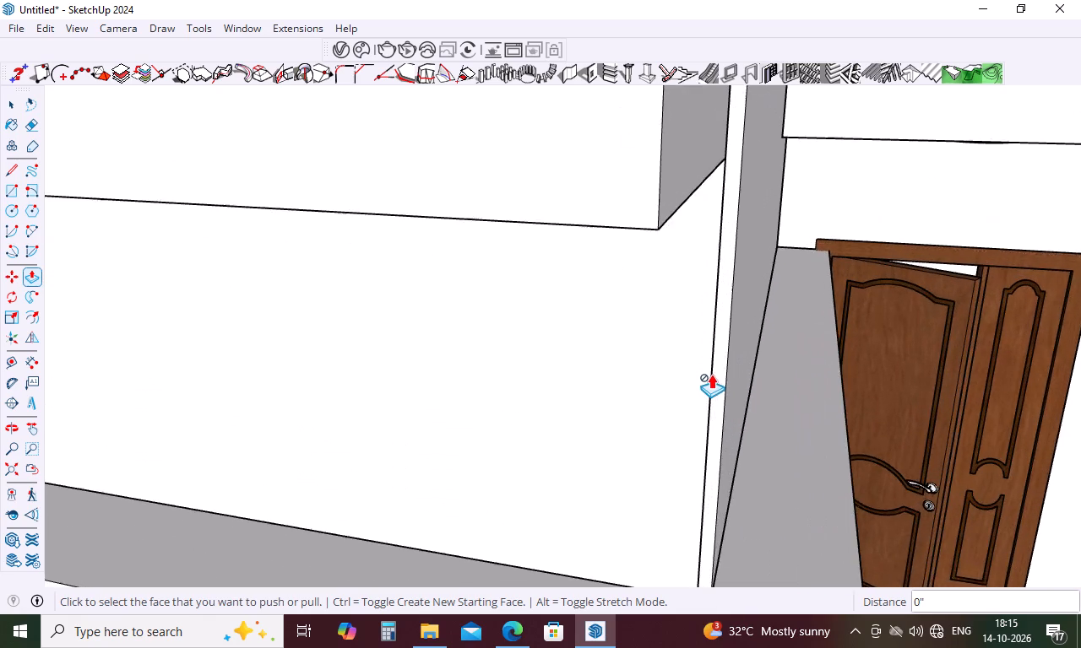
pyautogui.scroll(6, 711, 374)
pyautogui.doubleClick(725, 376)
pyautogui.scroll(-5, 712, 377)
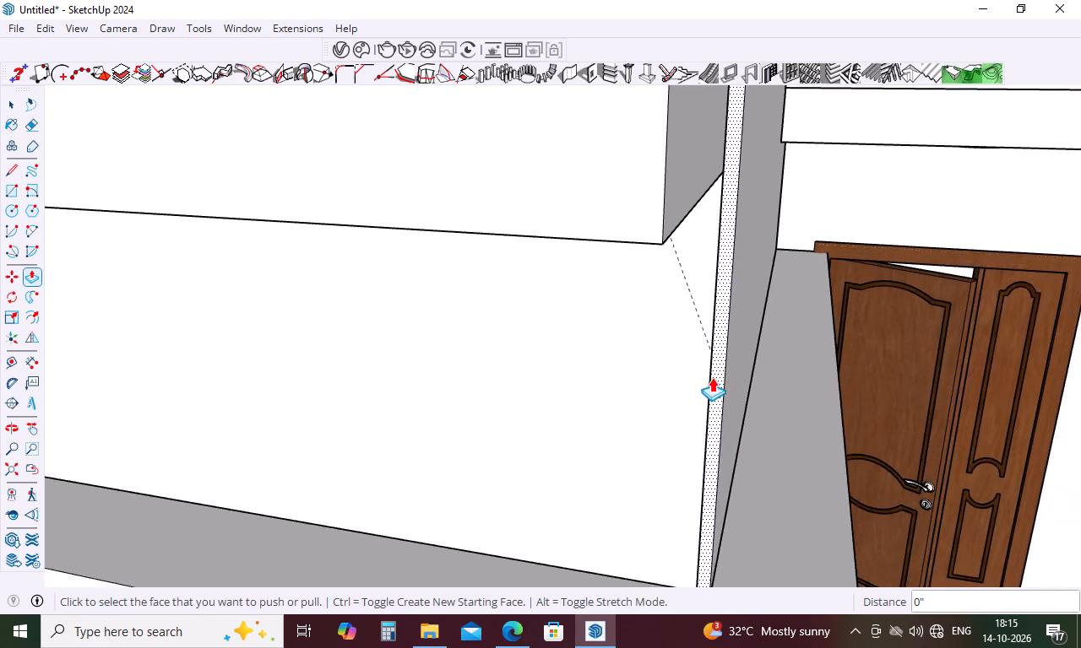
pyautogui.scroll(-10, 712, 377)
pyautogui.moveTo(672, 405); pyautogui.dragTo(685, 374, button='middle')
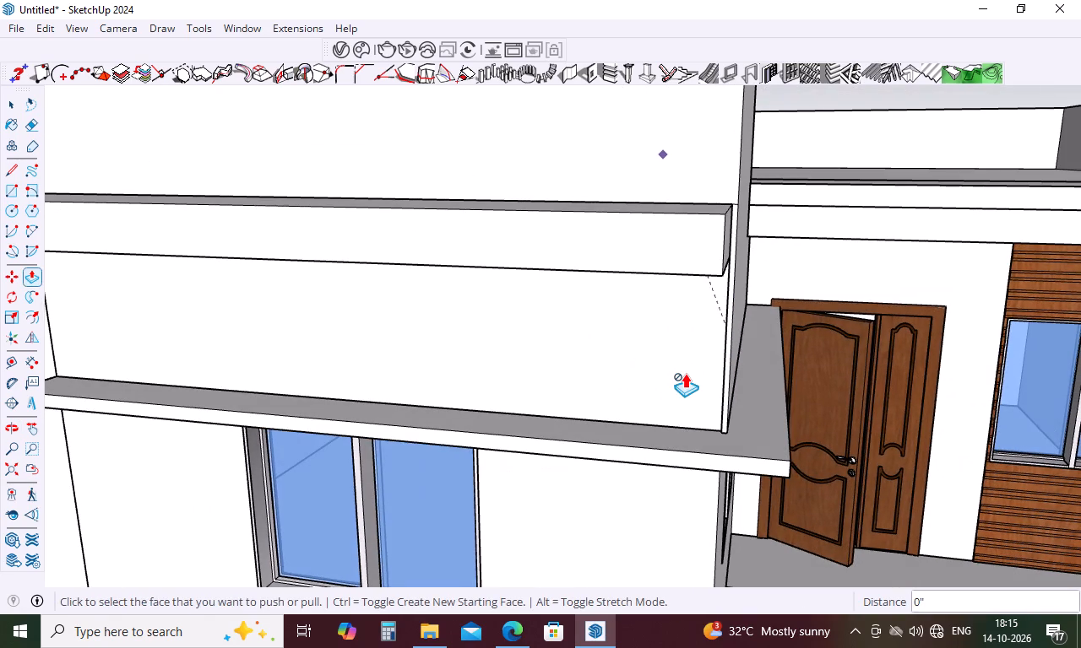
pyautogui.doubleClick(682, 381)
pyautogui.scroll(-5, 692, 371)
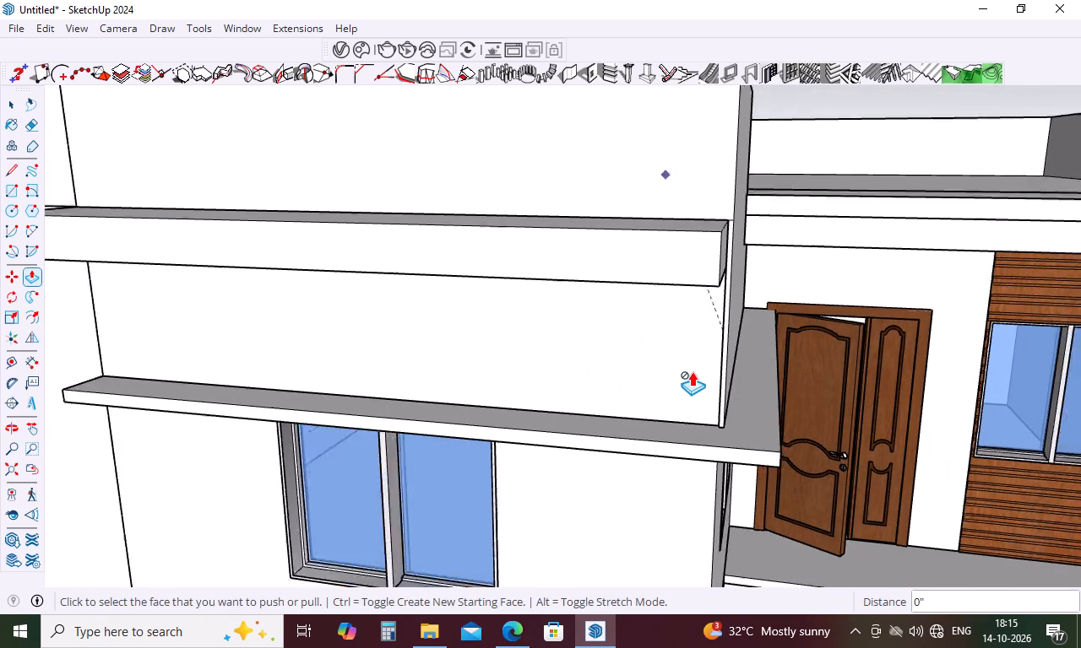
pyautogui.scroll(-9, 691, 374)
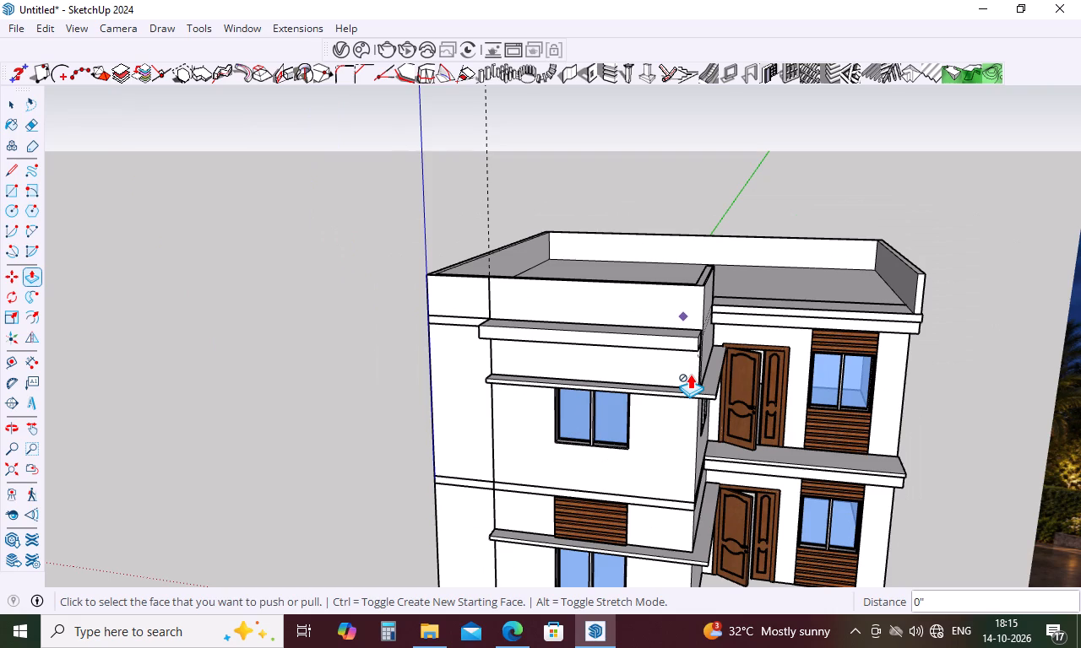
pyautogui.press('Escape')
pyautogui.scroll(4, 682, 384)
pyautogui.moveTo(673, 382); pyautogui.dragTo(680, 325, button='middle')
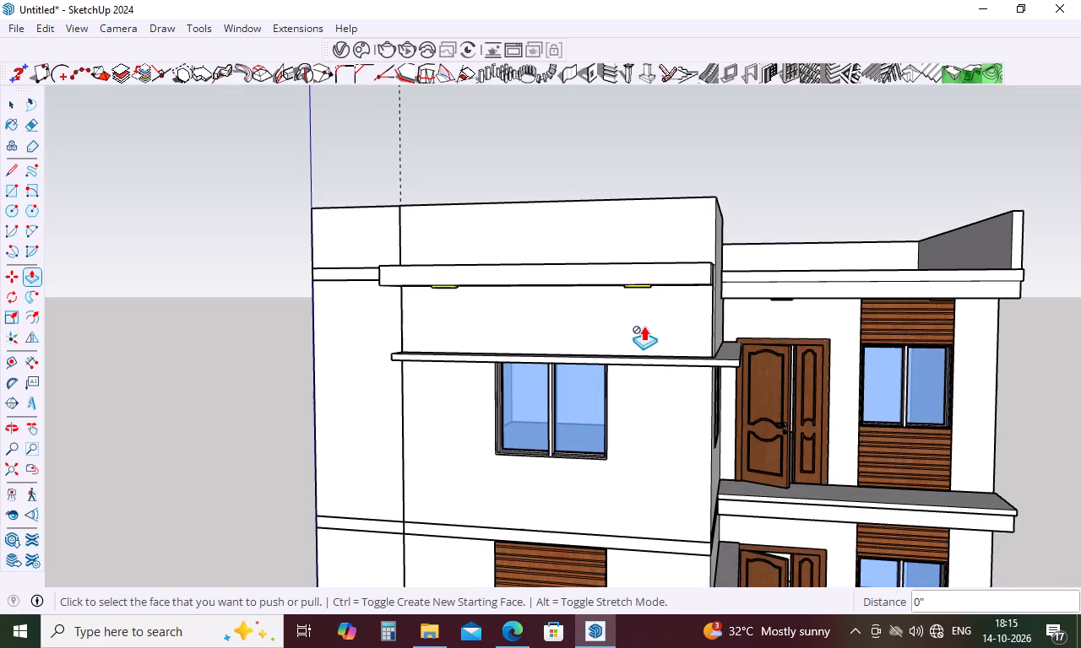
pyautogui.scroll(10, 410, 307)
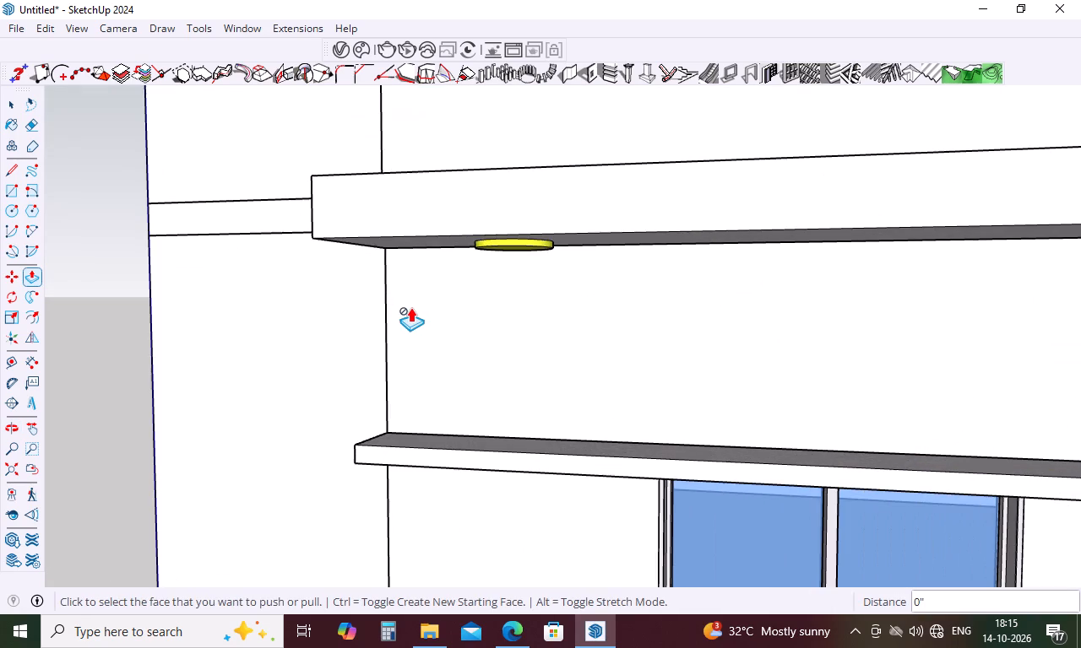
# Draw a rectangle about 12' 6" by 2' 8 1/2" over the front wall area between the upper and lower ledges.
pyautogui.press('r')
pyautogui.click(388, 246)
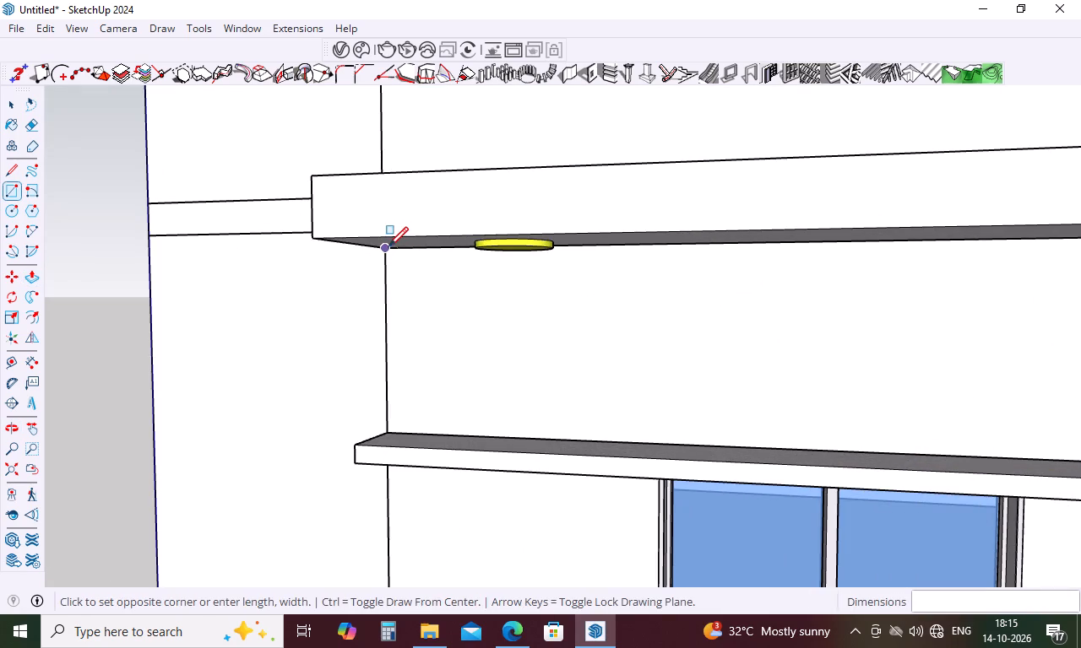
pyautogui.scroll(-11, 388, 246)
pyautogui.scroll(9, 714, 319)
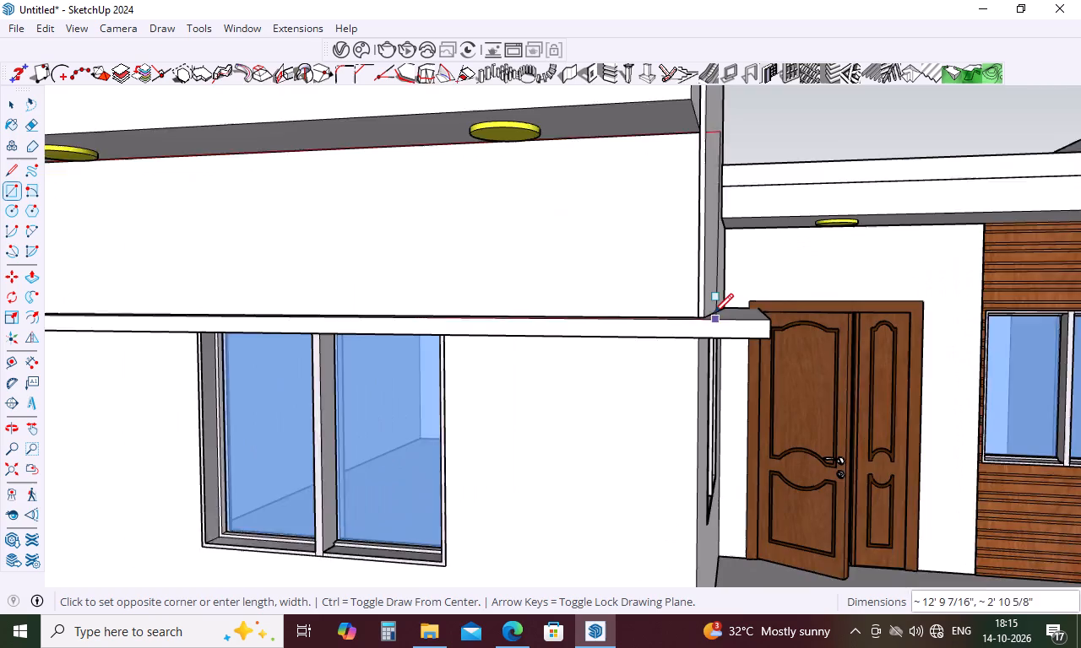
pyautogui.scroll(11, 714, 313)
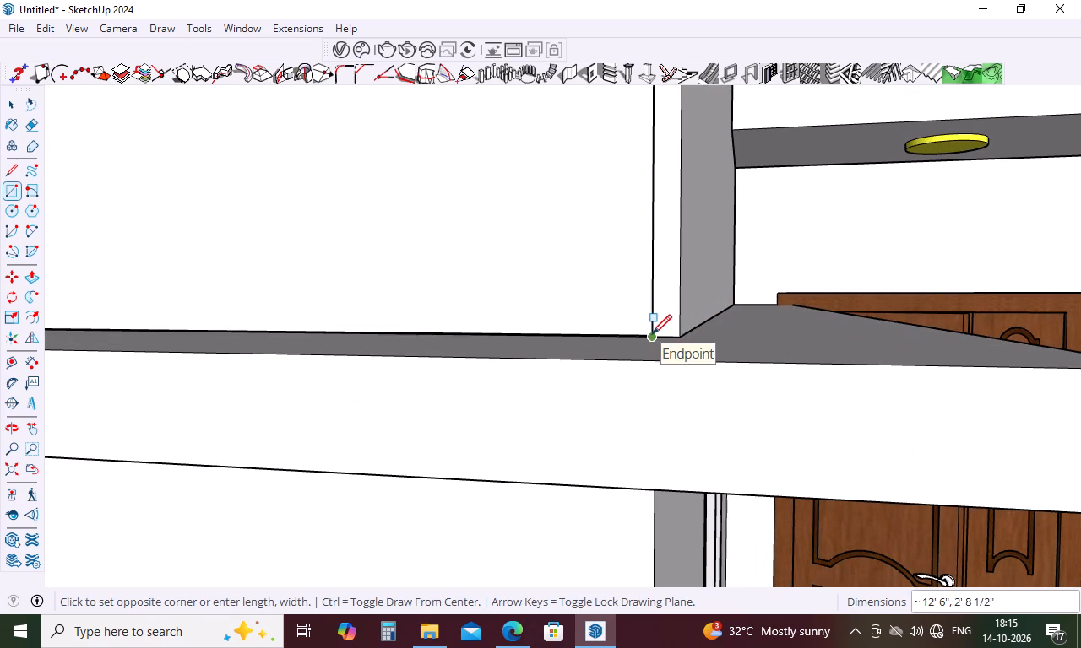
pyautogui.click(652, 334)
# Push/pull the new rectangular face between the ledges until it is flush with the narrow corner strip.
pyautogui.press('p')
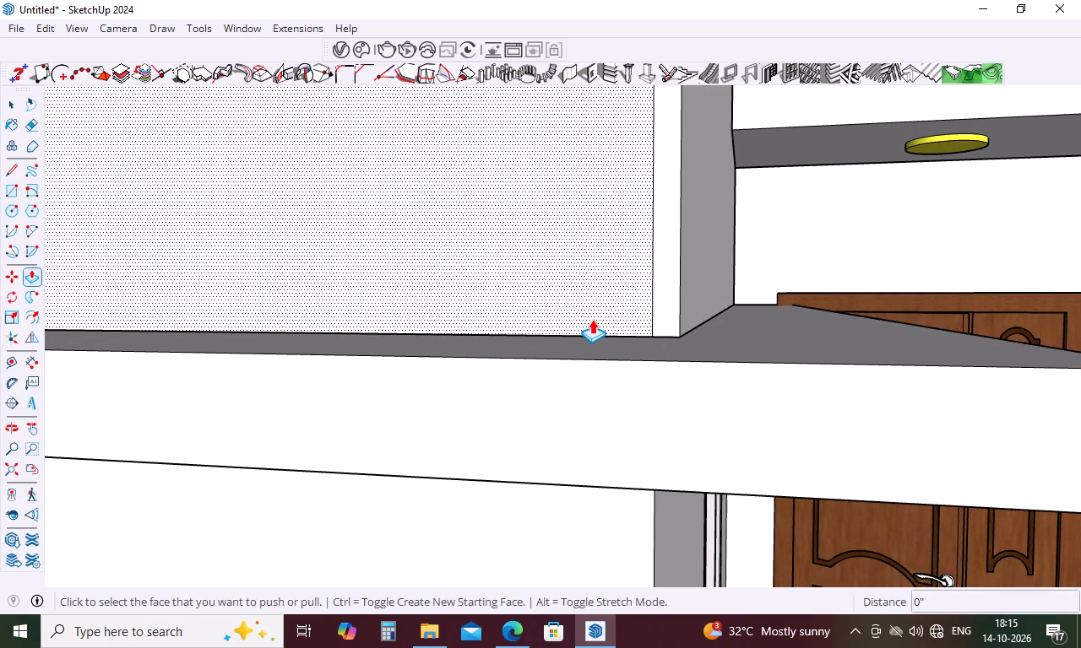
pyautogui.click(592, 319)
pyautogui.click(673, 326)
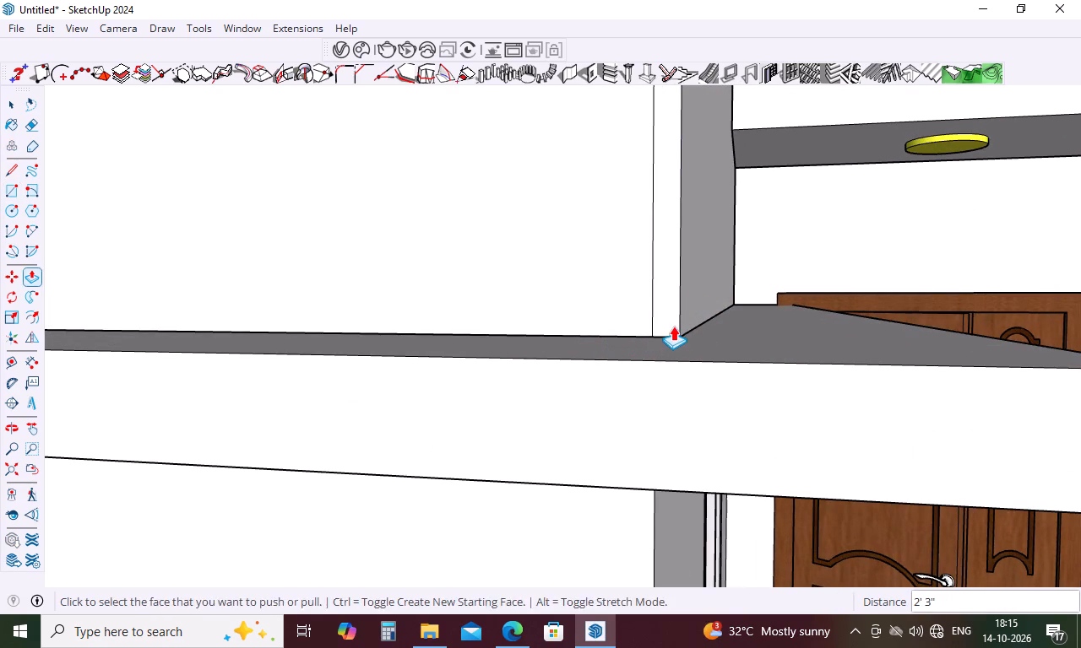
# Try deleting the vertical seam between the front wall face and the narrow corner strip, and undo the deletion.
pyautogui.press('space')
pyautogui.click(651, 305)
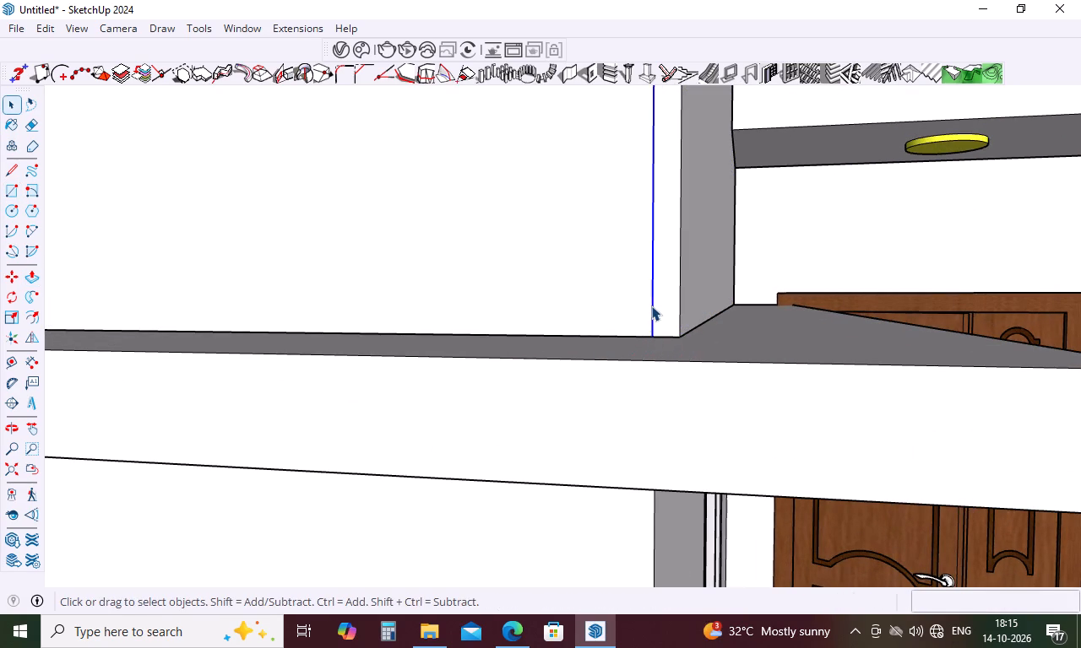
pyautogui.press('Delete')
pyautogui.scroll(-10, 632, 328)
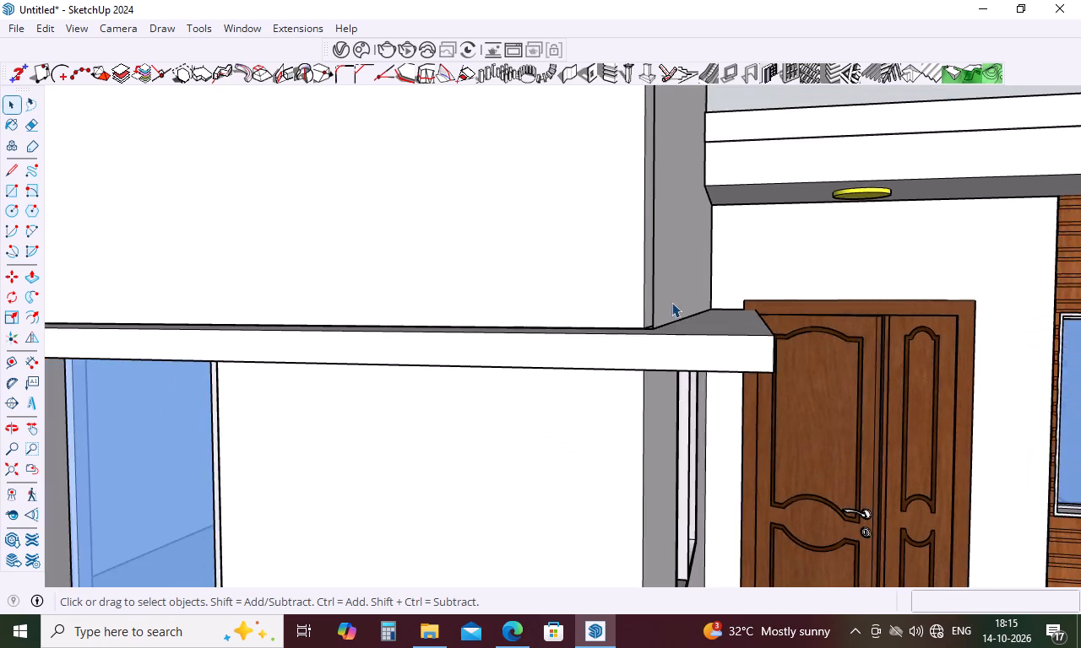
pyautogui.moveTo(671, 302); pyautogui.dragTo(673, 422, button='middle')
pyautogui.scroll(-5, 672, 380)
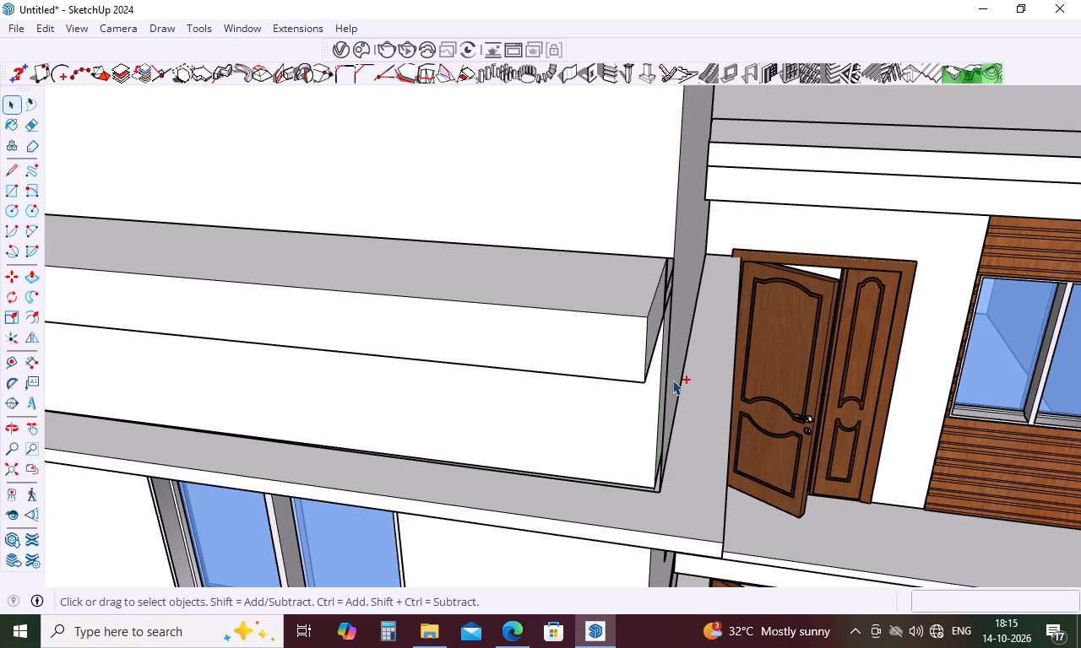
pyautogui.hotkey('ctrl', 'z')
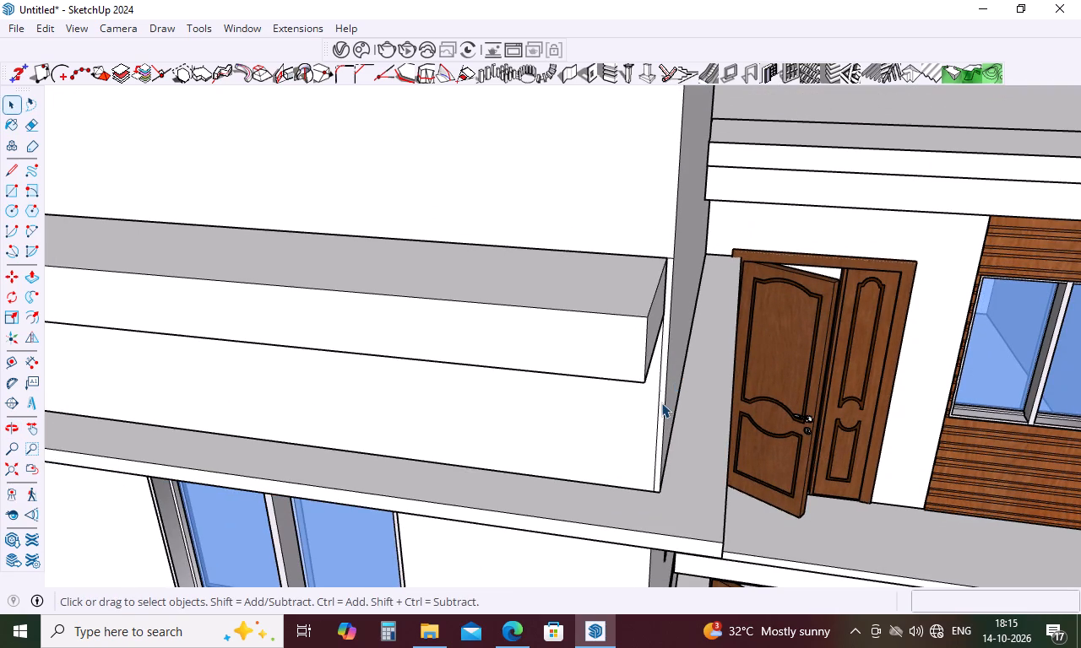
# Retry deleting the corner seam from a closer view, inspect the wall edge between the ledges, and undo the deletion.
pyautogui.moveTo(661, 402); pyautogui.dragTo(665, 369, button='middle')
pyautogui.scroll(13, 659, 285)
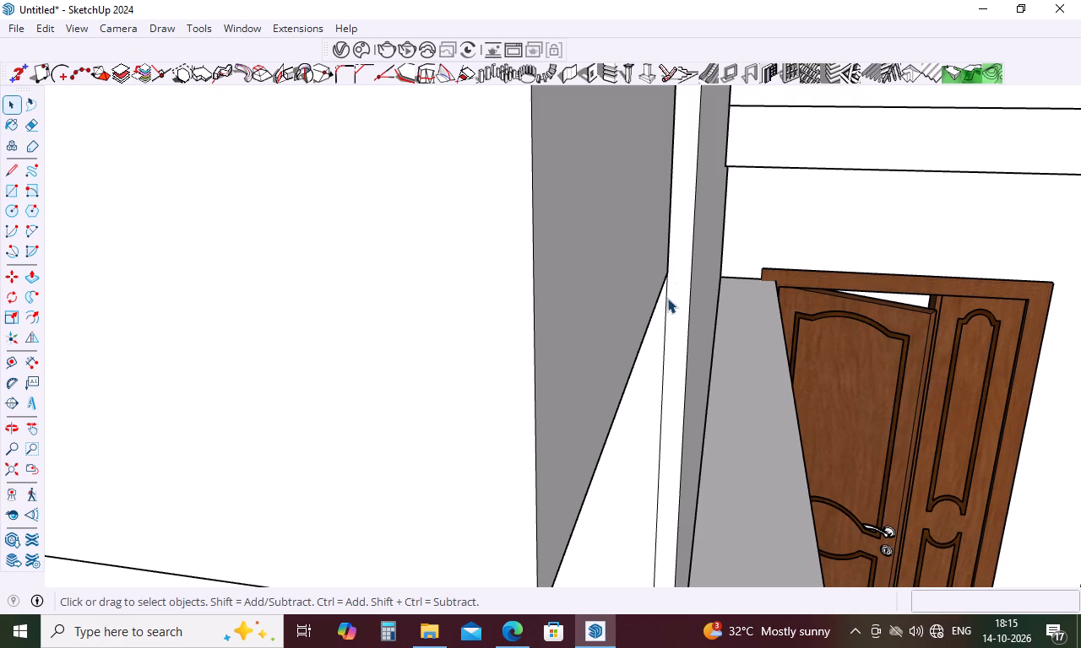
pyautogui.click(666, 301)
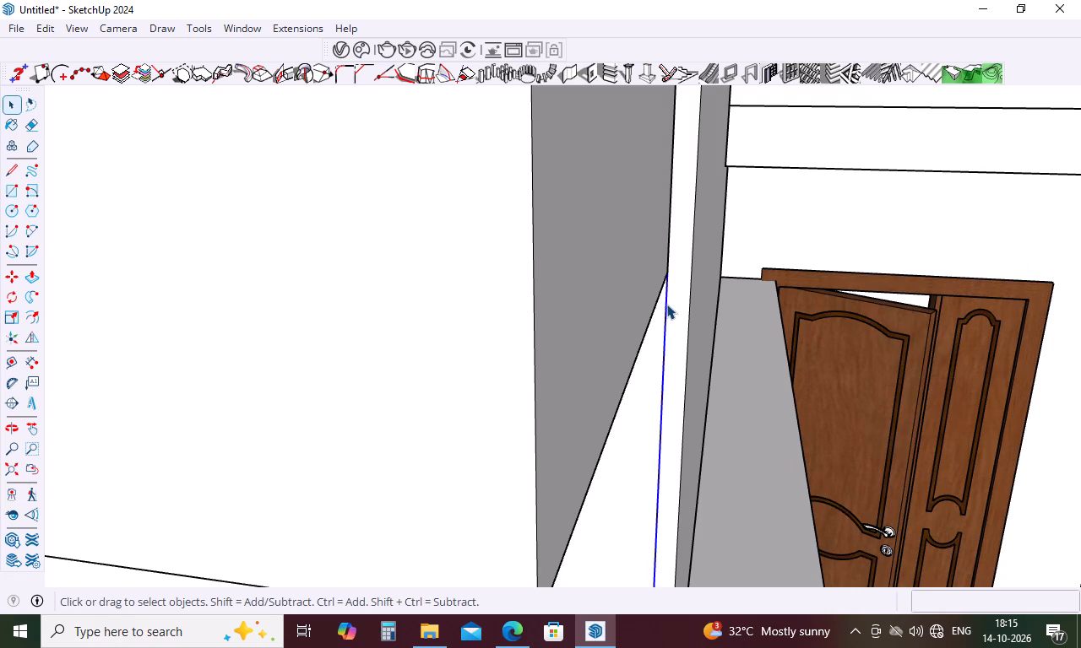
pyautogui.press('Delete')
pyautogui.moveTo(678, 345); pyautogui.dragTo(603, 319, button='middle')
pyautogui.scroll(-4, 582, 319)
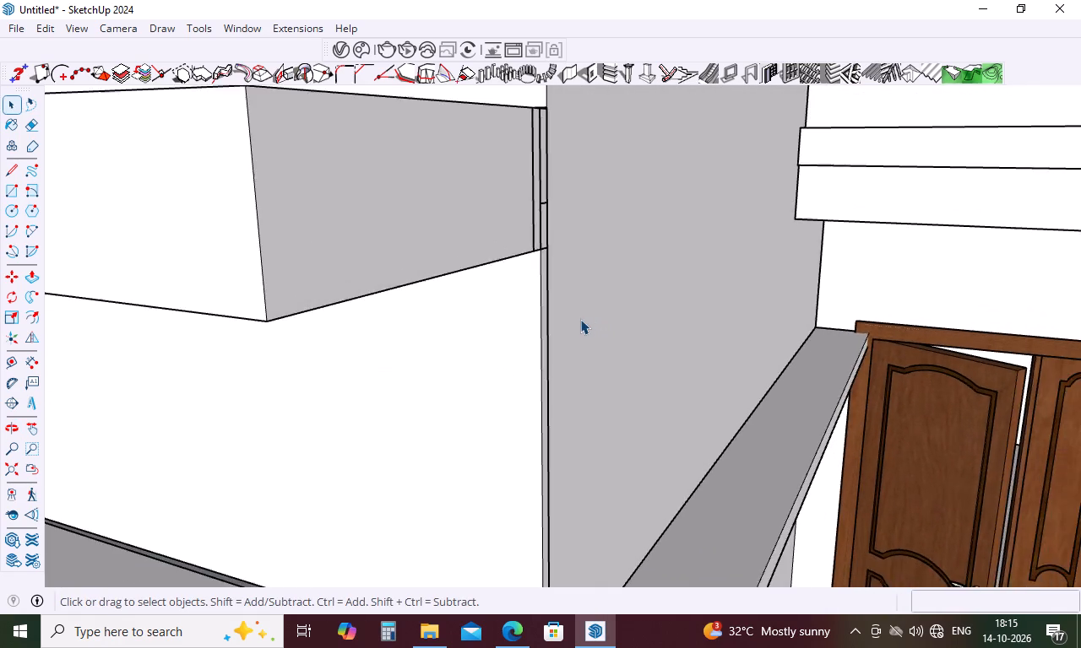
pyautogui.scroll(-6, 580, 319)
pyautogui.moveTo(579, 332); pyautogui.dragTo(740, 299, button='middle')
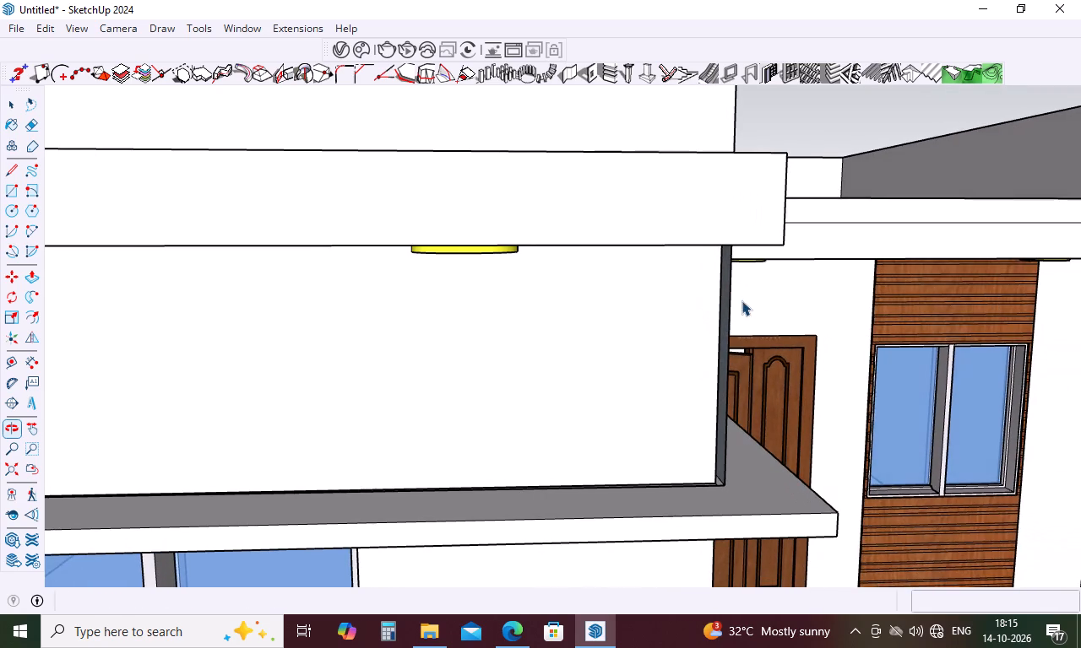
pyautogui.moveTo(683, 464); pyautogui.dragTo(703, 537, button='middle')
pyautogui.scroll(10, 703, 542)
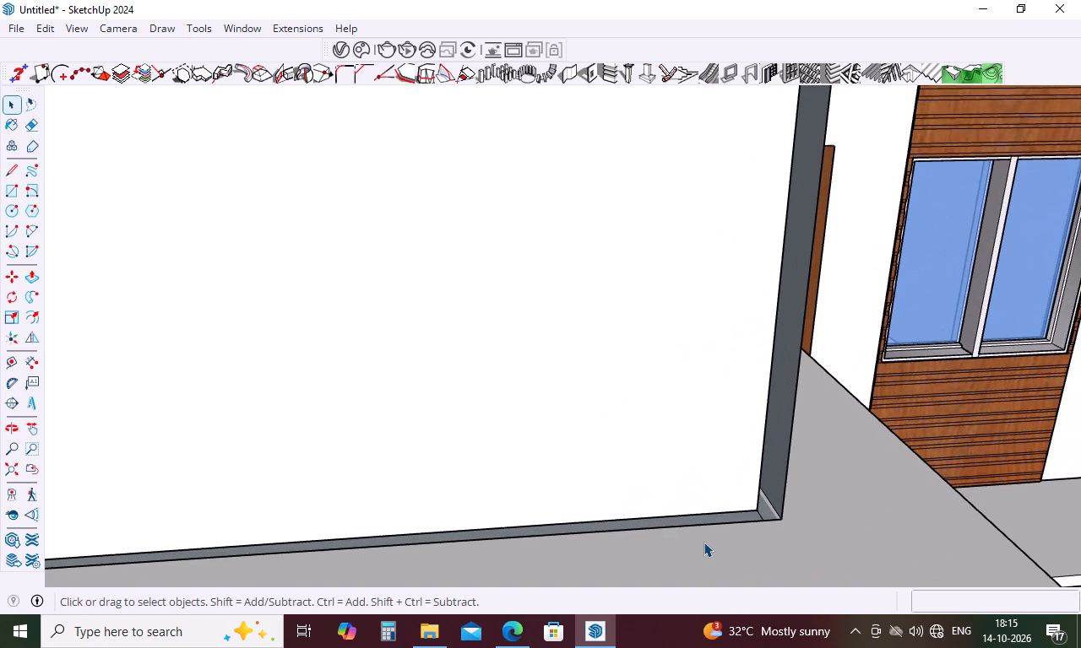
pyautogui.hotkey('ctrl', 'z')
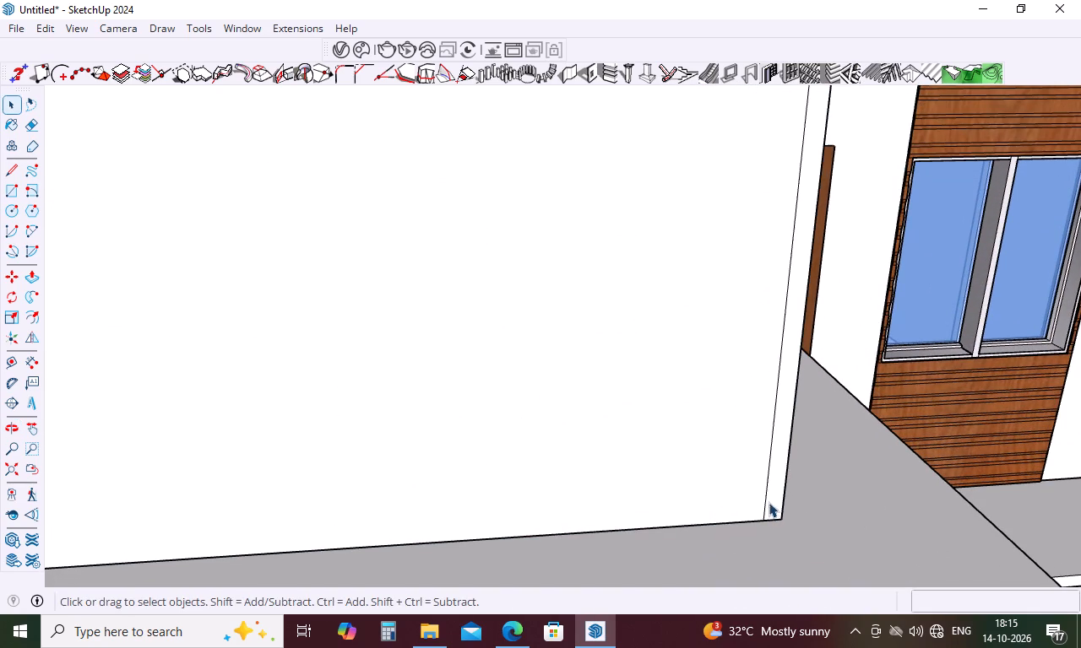
# Delete the vertical seam line separating the front wall face from the narrow corner strip between the ledges.
pyautogui.click(765, 494)
pyautogui.press('Delete')
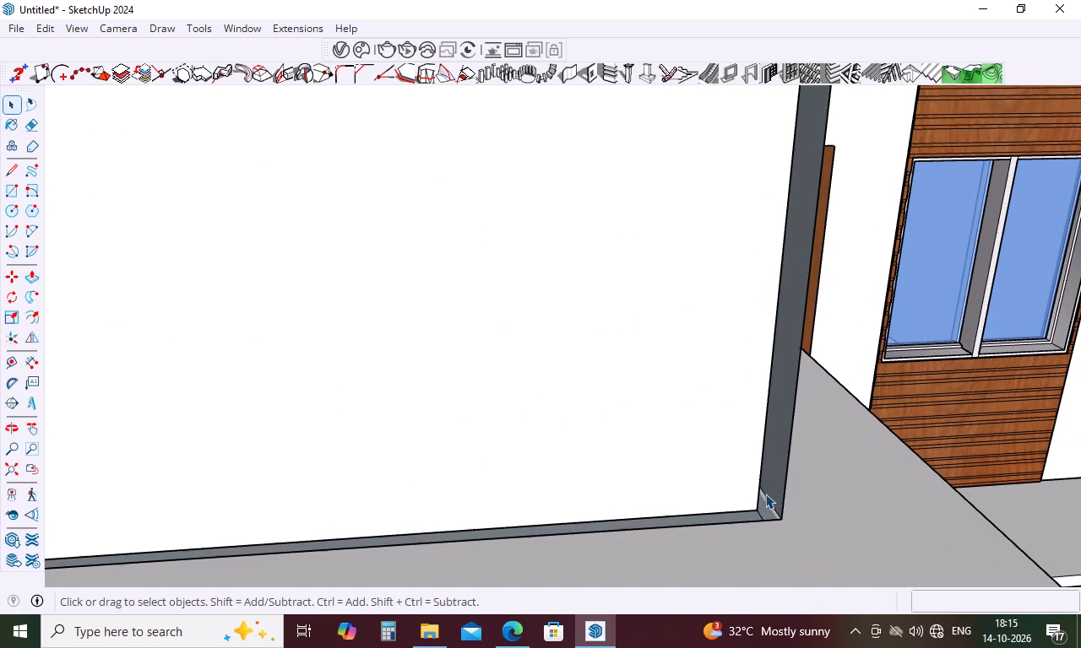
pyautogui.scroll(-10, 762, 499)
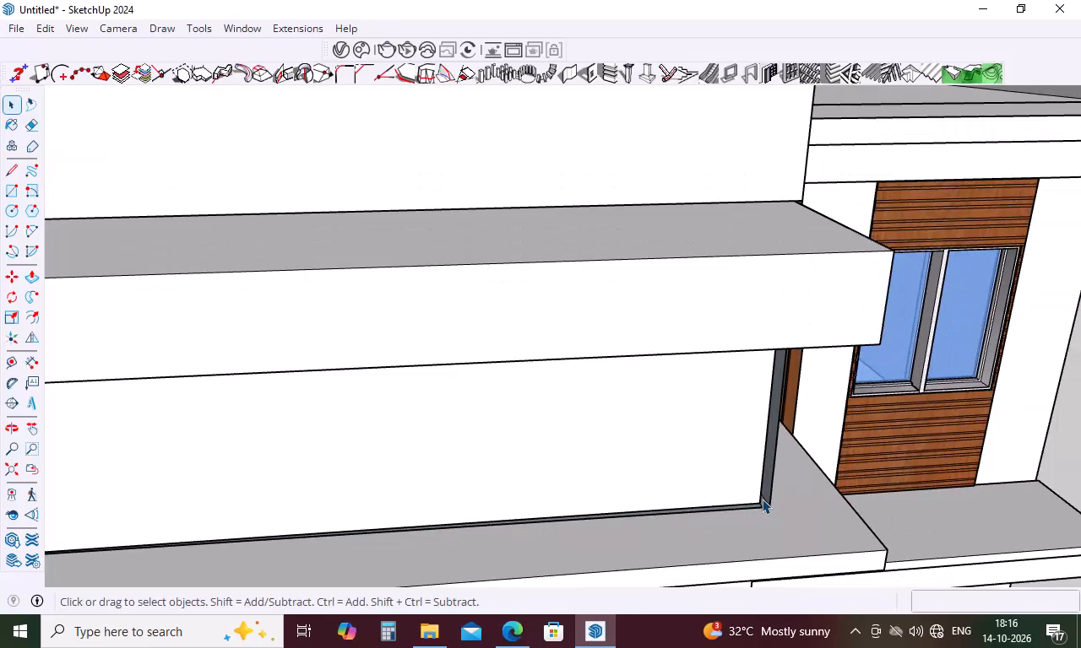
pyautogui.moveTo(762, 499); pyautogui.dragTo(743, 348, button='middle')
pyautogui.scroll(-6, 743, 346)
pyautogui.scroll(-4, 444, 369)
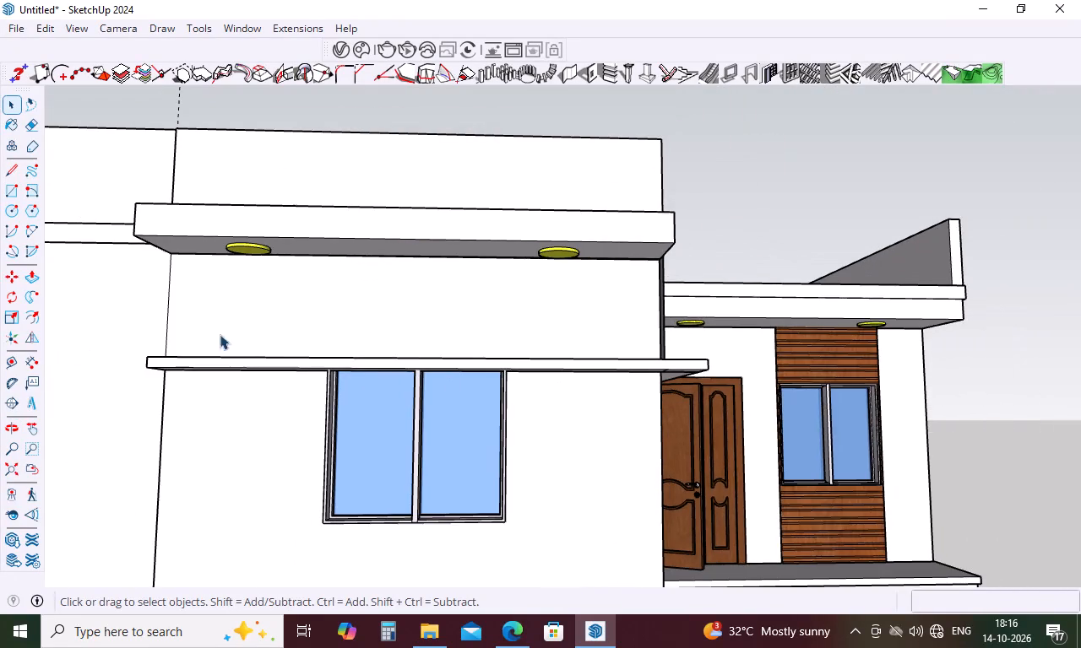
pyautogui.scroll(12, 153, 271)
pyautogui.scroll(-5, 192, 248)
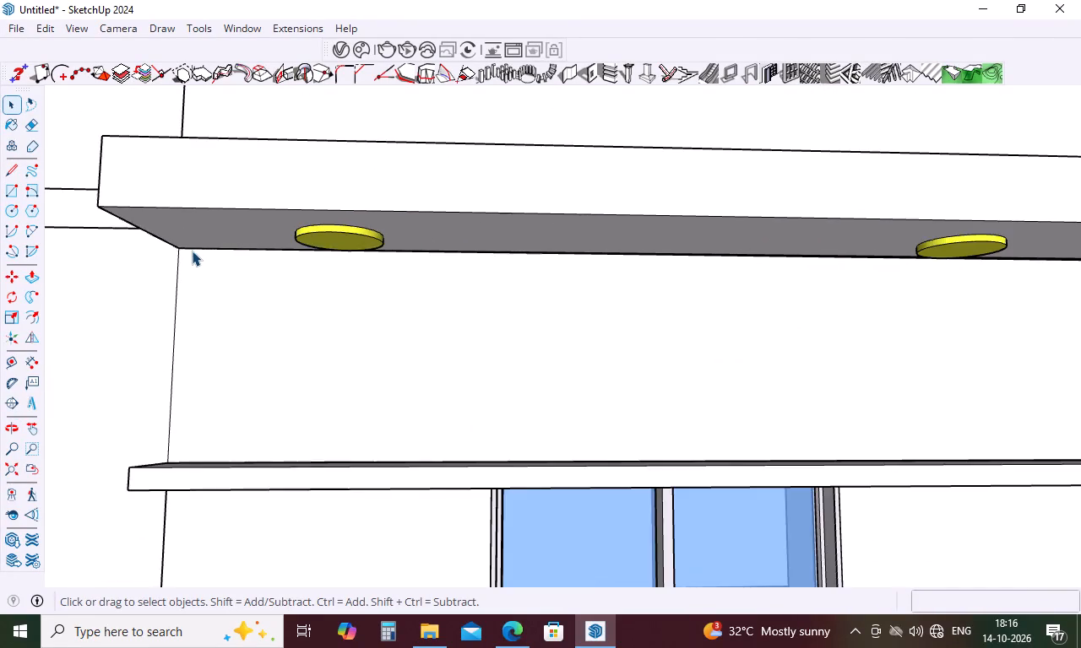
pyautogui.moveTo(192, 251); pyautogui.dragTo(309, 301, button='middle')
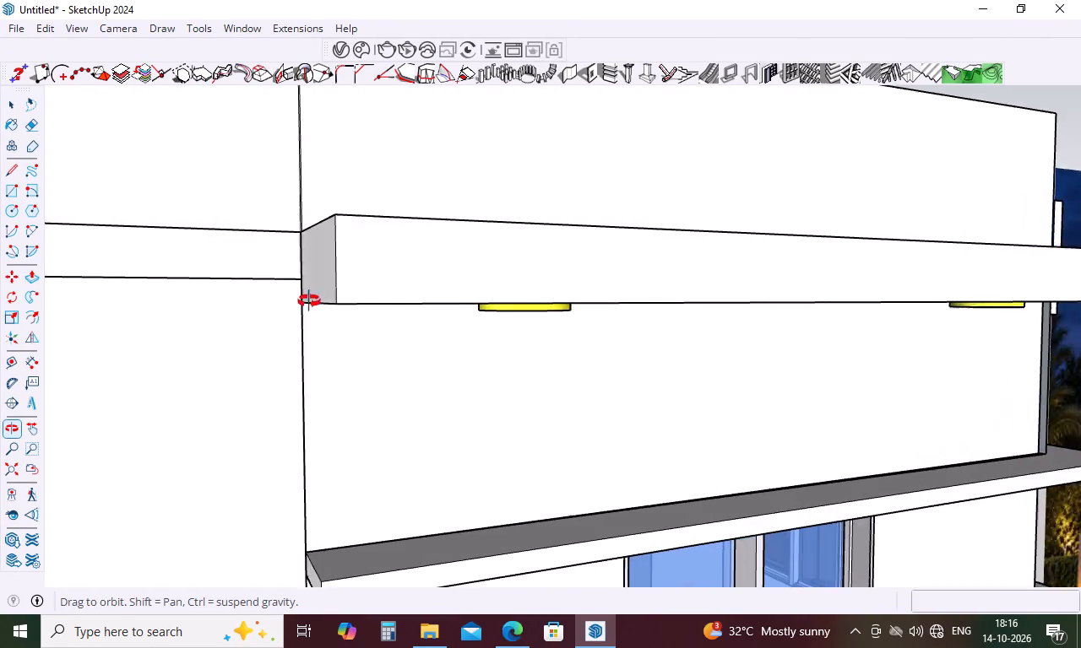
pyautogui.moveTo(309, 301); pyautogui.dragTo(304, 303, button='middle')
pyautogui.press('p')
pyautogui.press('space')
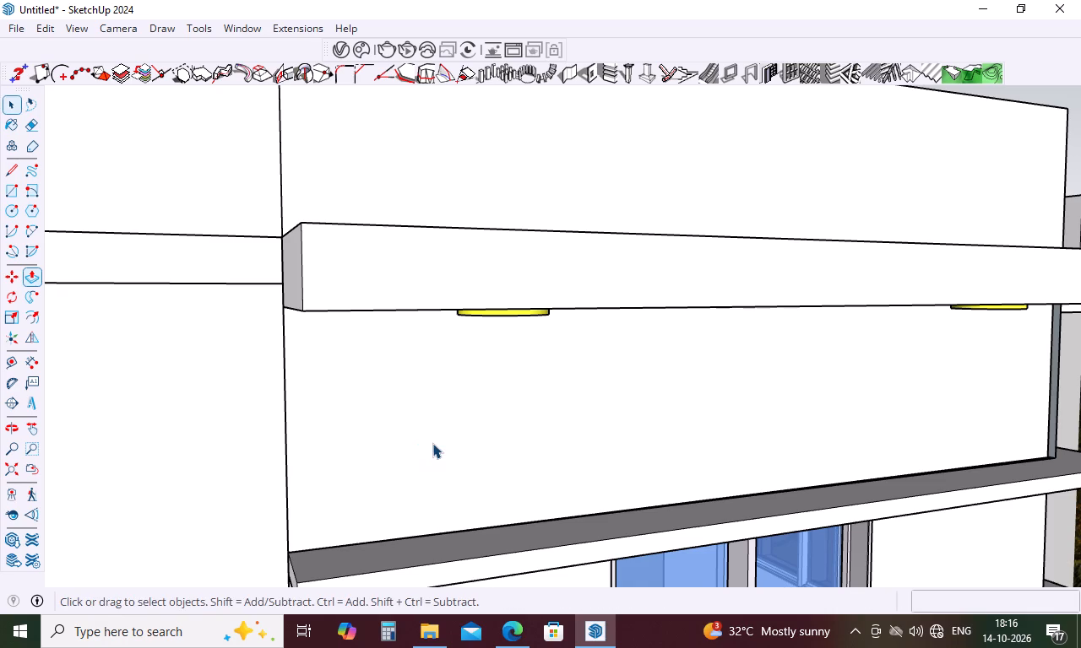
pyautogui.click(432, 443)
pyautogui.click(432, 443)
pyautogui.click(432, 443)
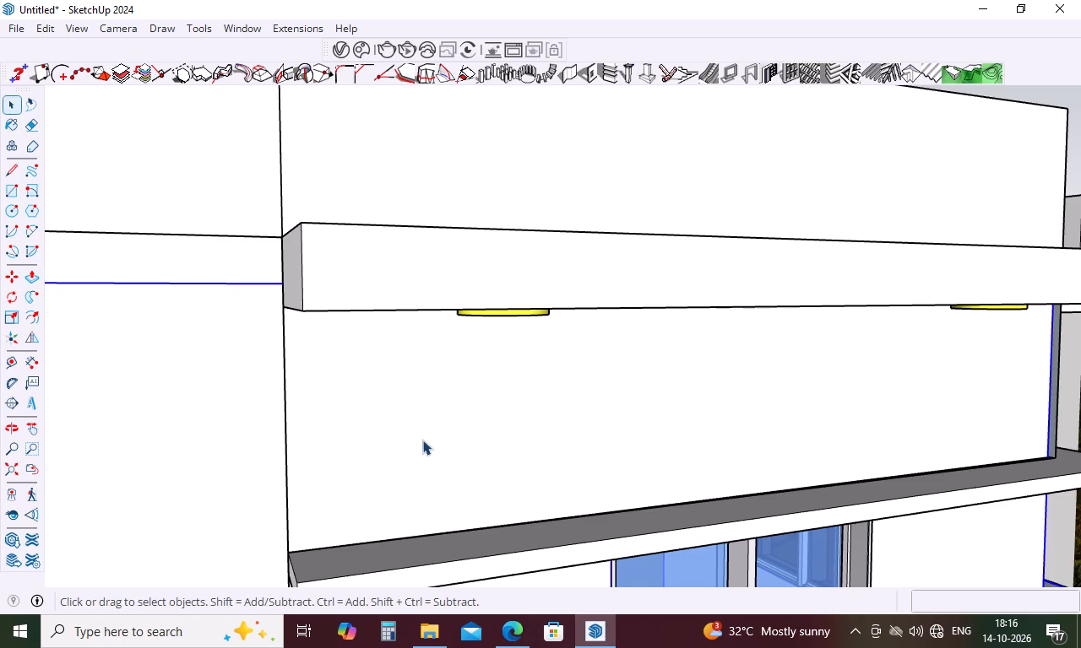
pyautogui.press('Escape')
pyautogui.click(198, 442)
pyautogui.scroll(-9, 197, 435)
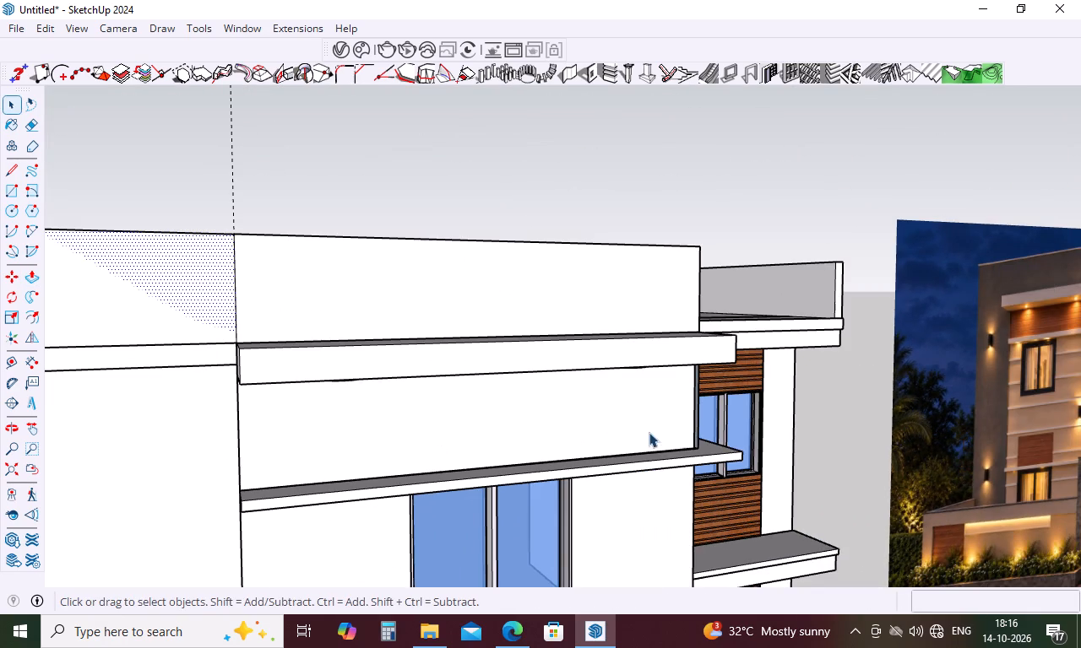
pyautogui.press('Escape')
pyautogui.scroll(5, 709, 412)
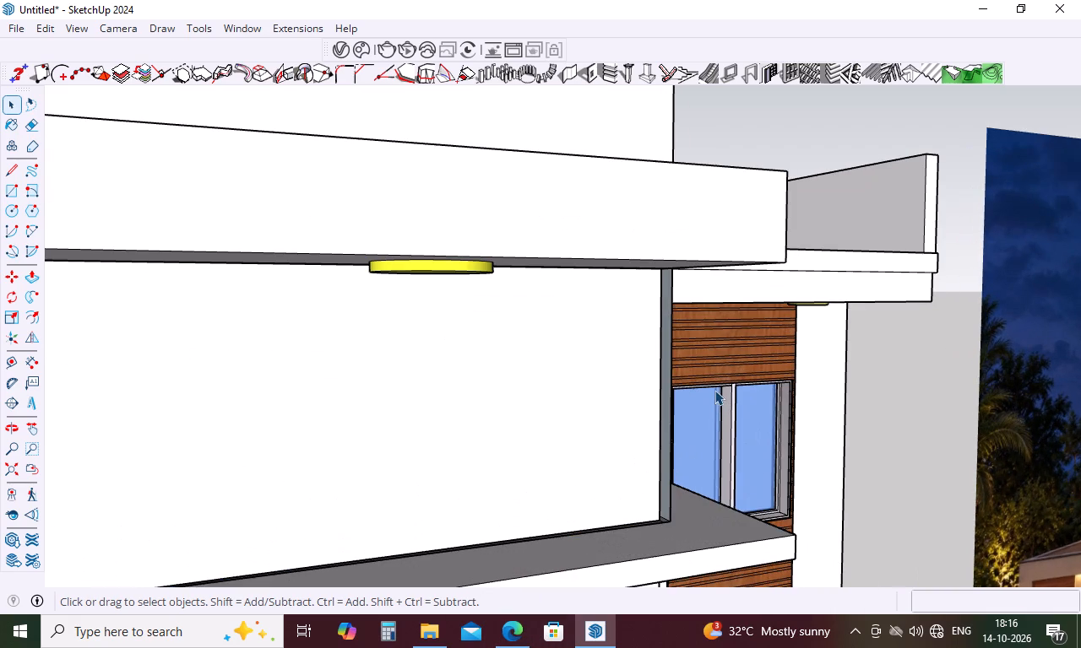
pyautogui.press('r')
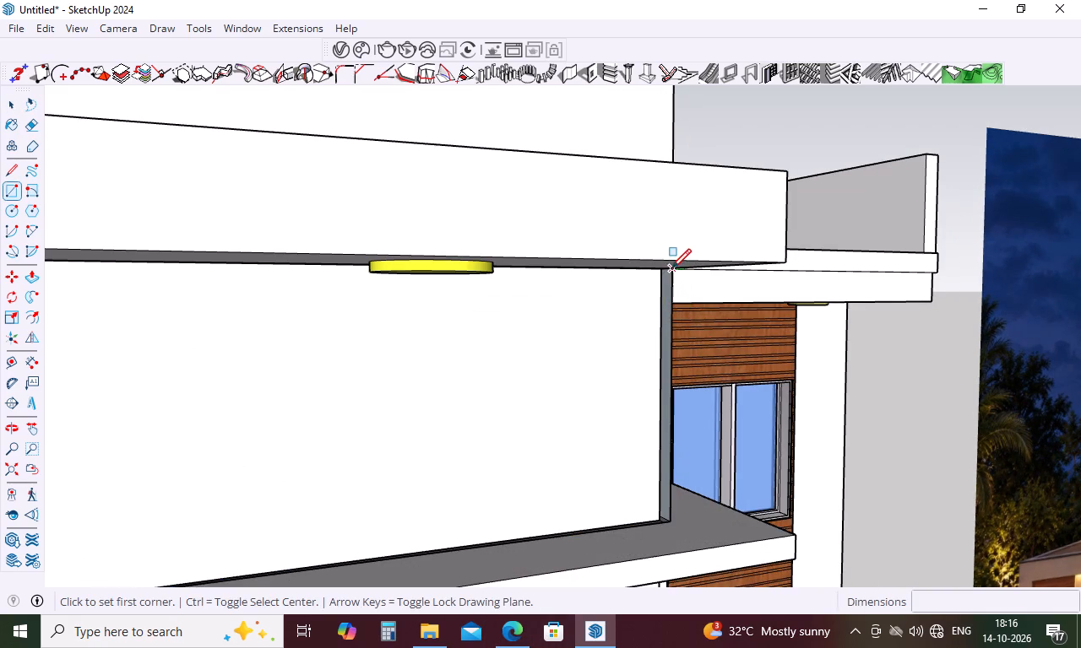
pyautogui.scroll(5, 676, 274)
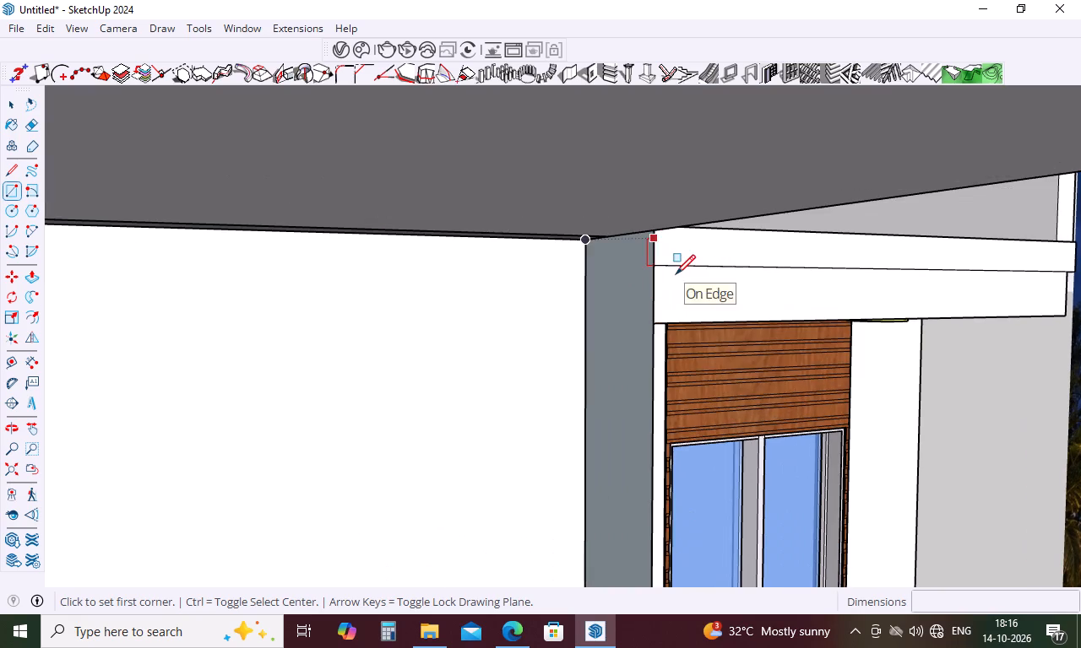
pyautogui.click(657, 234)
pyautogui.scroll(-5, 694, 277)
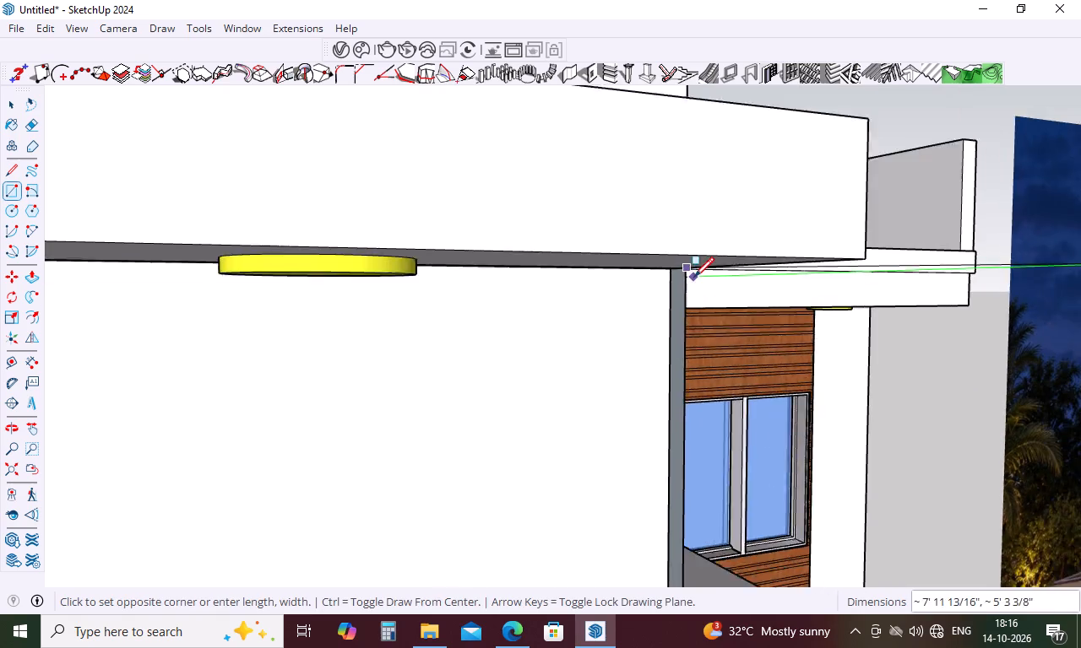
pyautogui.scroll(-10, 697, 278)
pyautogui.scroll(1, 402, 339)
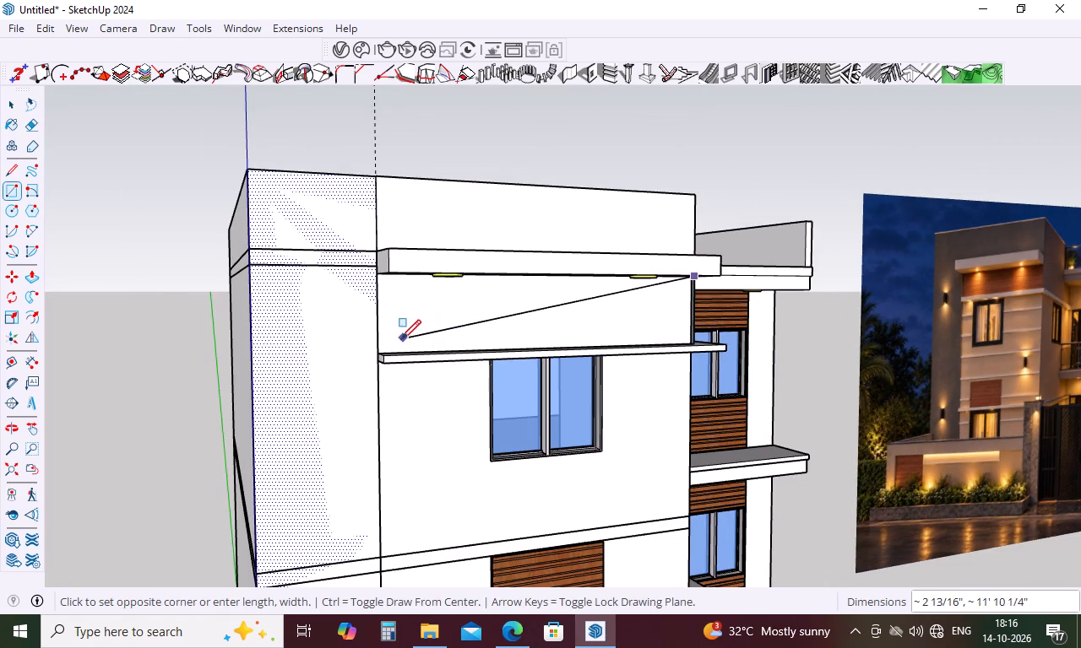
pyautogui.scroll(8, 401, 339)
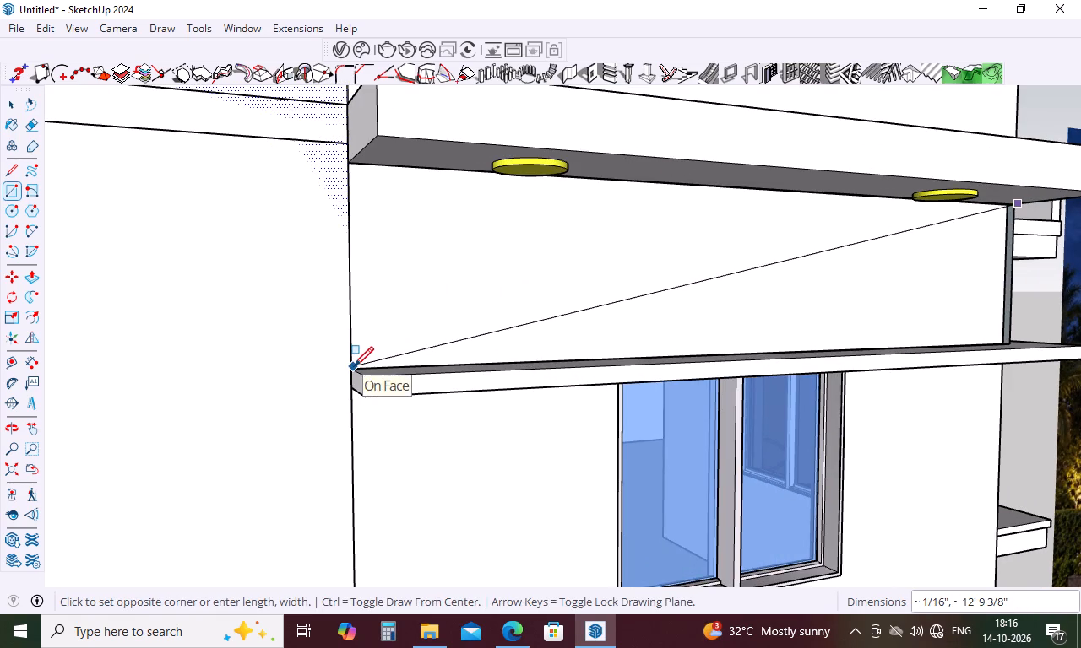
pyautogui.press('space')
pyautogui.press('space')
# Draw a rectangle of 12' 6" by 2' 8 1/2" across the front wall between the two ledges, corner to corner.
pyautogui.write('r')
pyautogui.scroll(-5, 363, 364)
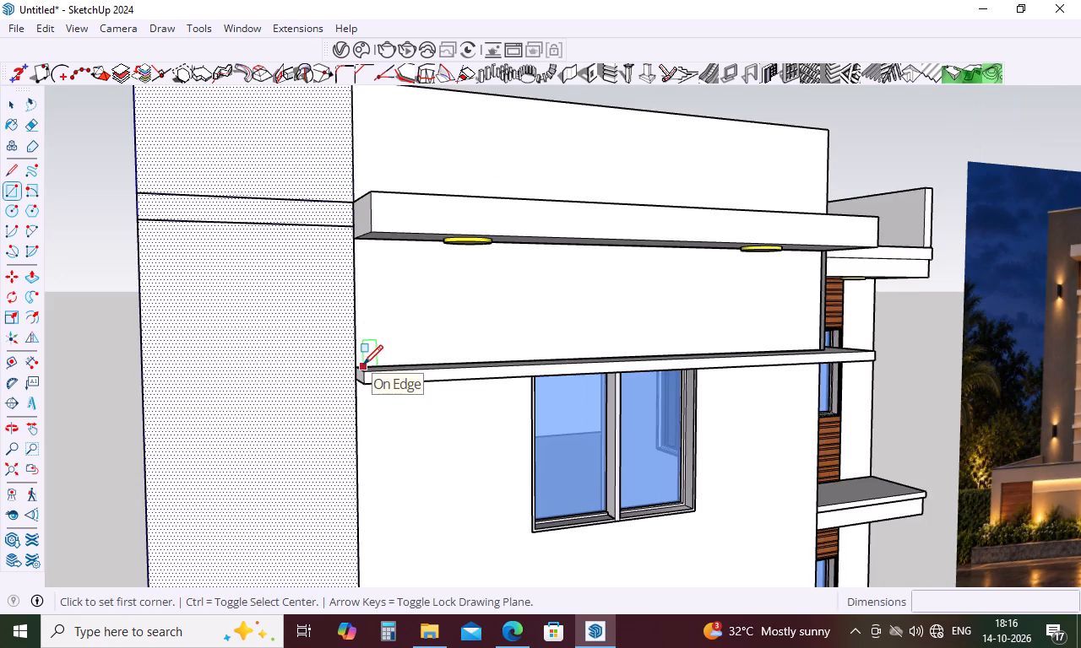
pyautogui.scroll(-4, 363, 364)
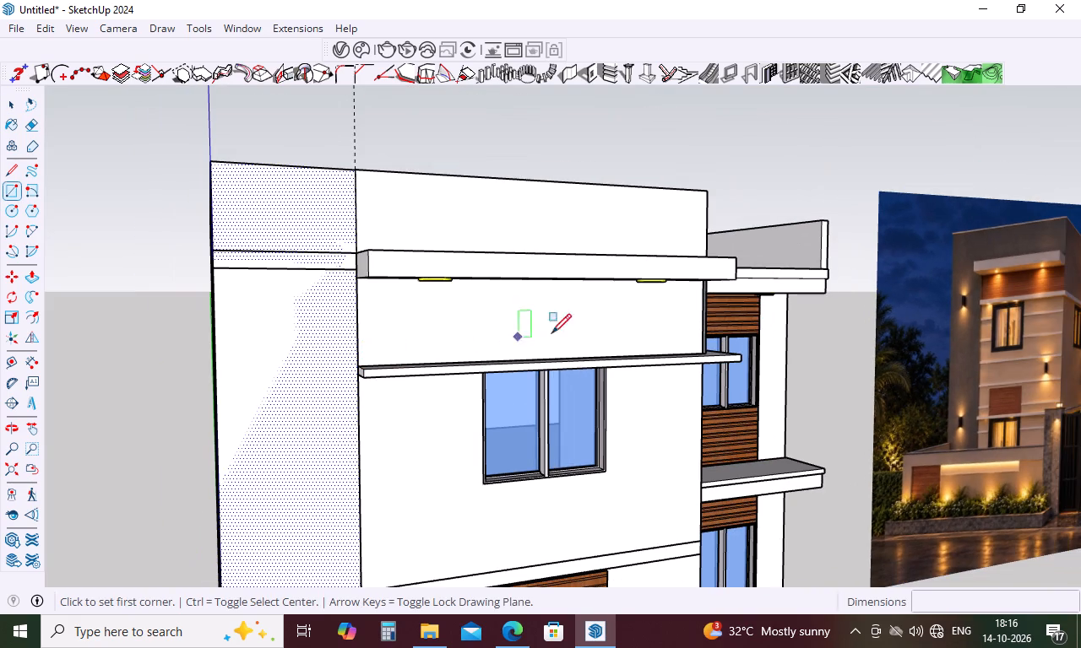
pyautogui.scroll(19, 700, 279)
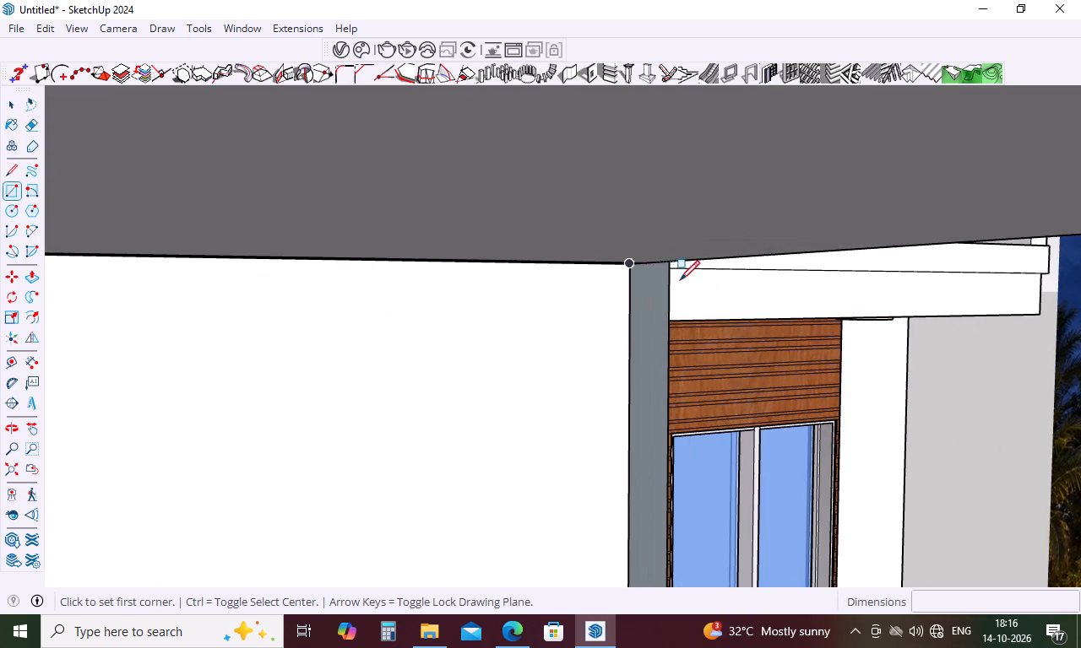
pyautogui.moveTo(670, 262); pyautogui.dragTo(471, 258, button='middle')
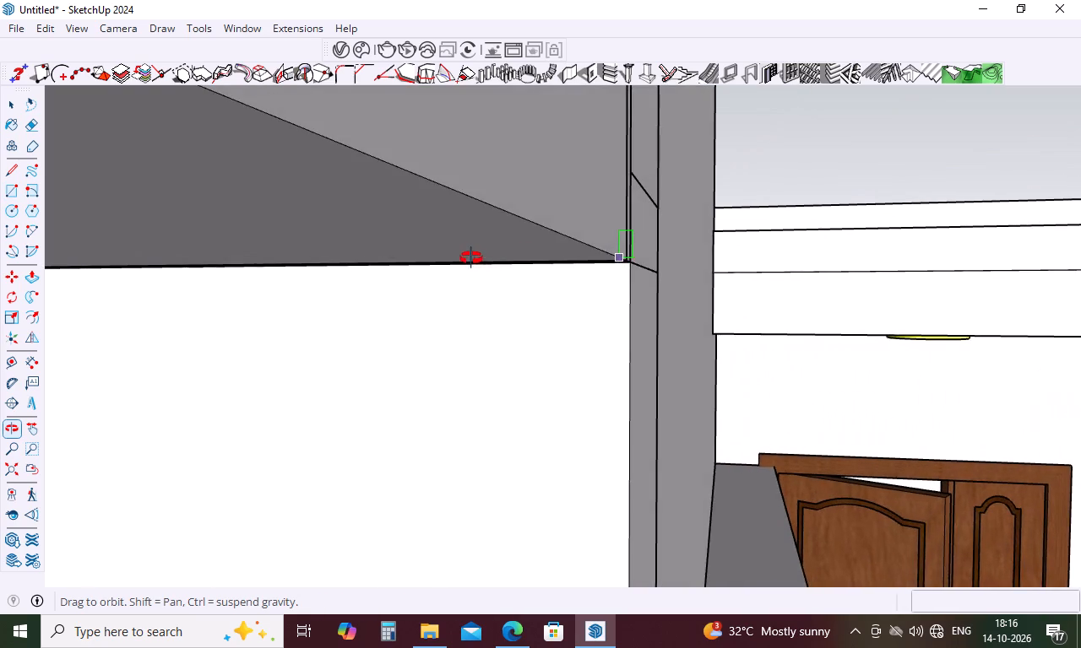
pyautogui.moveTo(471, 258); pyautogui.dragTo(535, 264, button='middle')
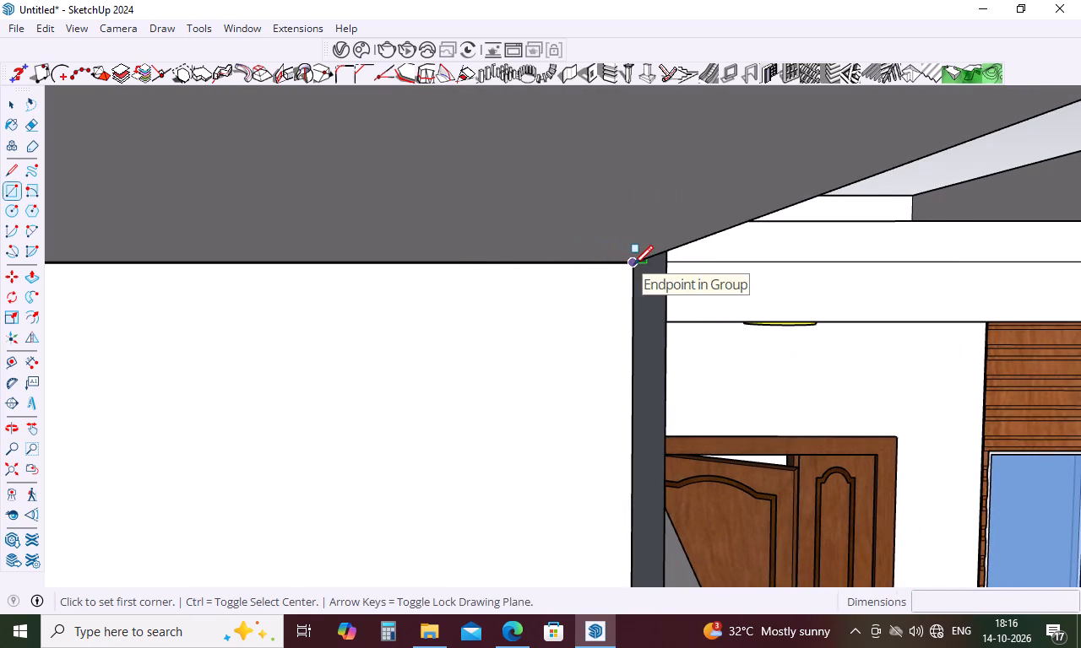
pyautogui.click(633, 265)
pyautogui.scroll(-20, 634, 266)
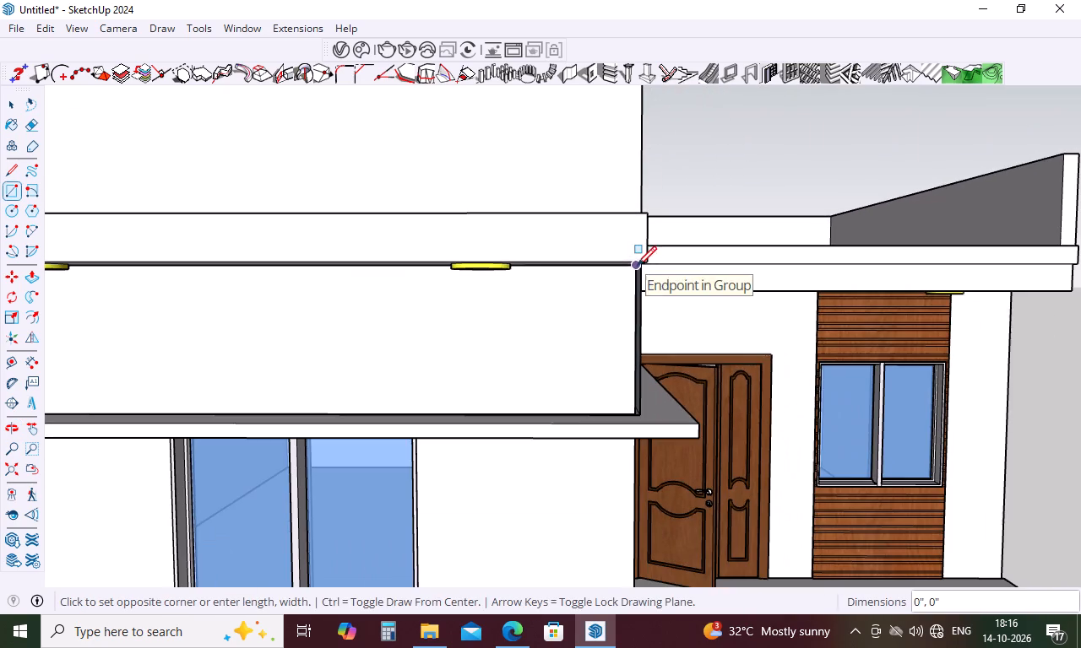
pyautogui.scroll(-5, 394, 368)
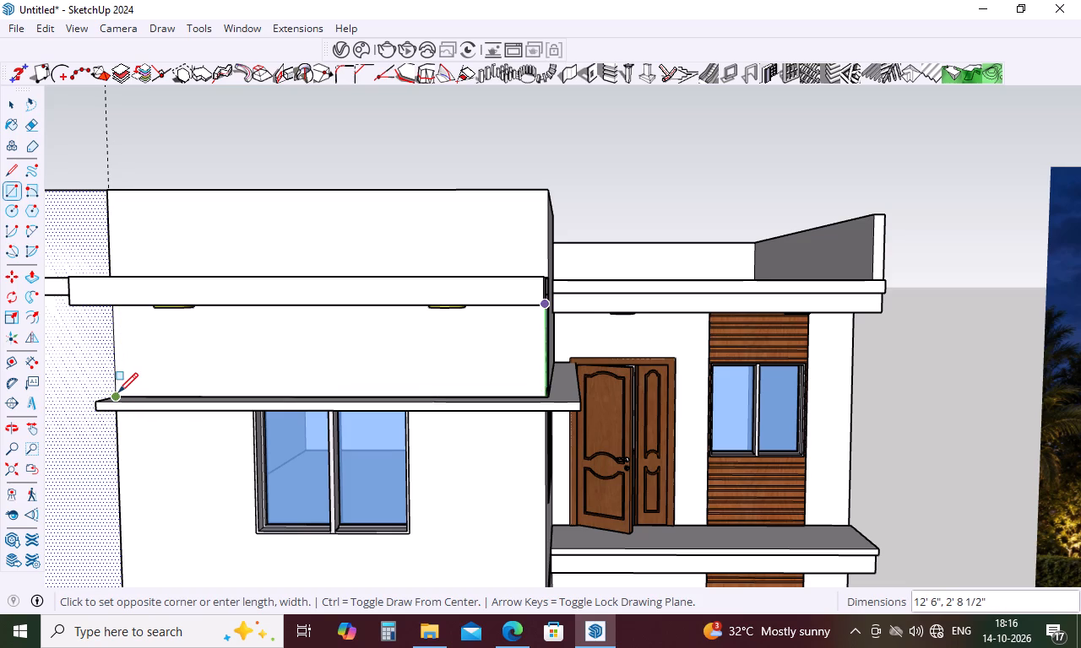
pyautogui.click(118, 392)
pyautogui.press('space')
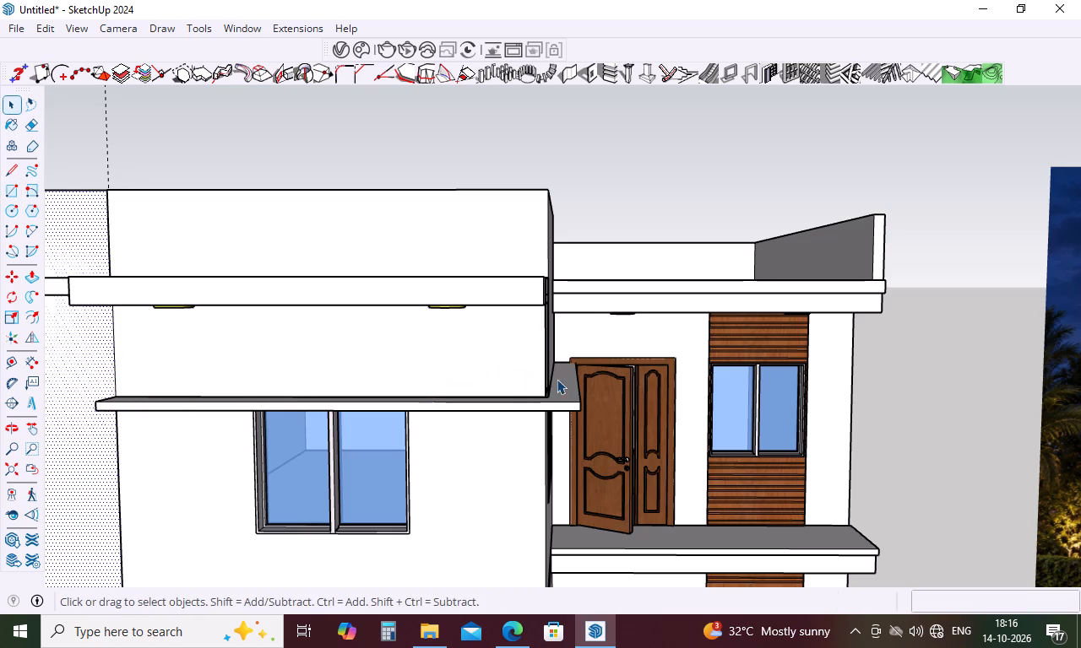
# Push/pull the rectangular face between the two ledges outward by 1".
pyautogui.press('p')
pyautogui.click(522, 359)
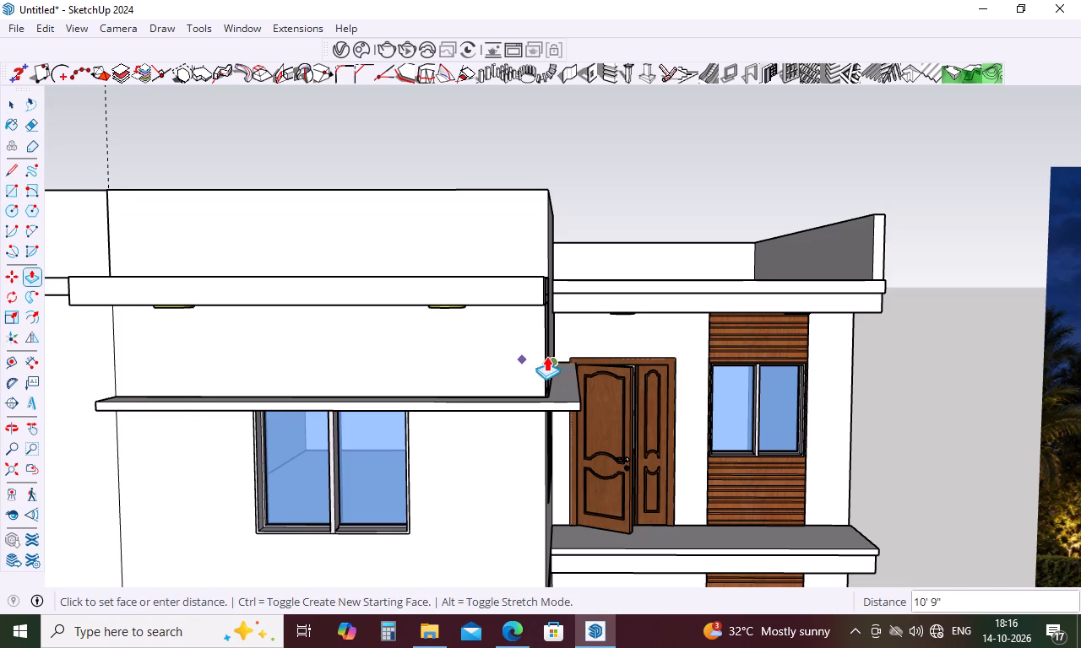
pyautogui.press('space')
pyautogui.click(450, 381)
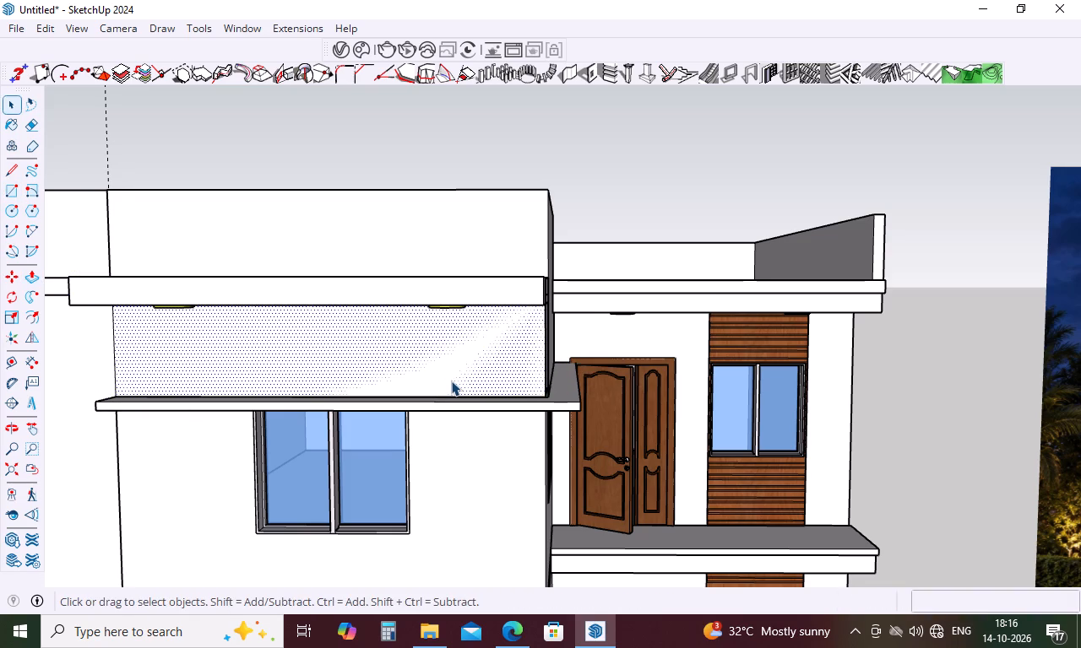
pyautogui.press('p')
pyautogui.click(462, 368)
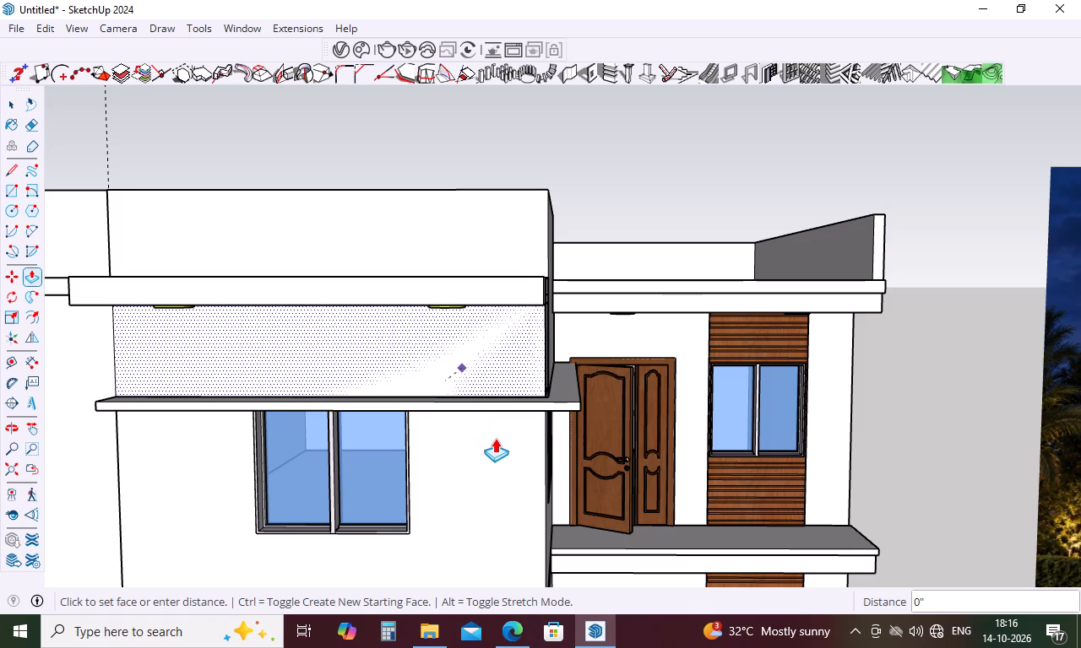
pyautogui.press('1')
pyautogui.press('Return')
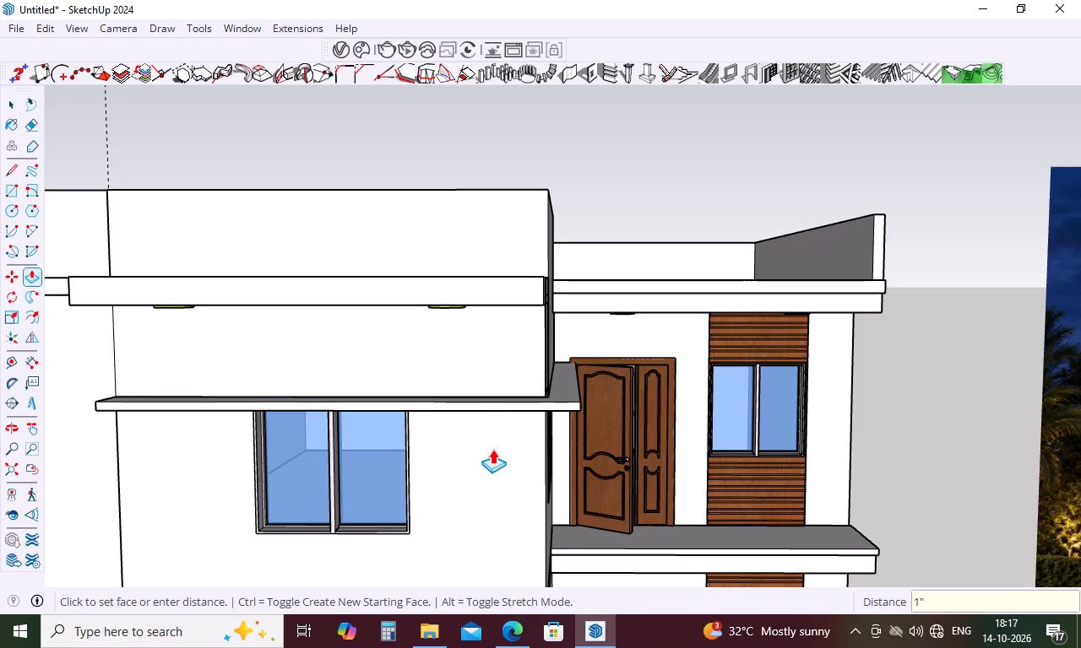
# Inspect the wall corner between the ledges up close to check how the raised face meets the side wall.
pyautogui.moveTo(567, 341); pyautogui.dragTo(466, 378, button='middle')
pyautogui.scroll(4, 448, 383)
pyautogui.moveTo(489, 363); pyautogui.dragTo(473, 355, button='middle')
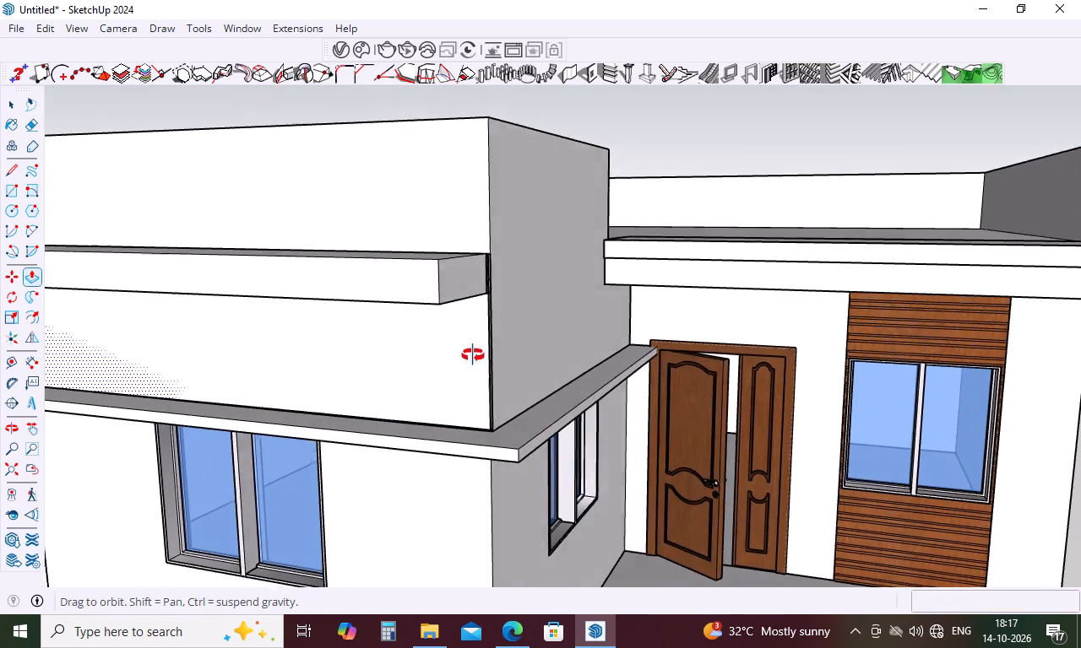
pyautogui.moveTo(473, 355); pyautogui.dragTo(469, 355, button='middle')
pyautogui.scroll(10, 472, 339)
pyautogui.moveTo(482, 325); pyautogui.dragTo(502, 317, button='middle')
pyautogui.scroll(4, 502, 295)
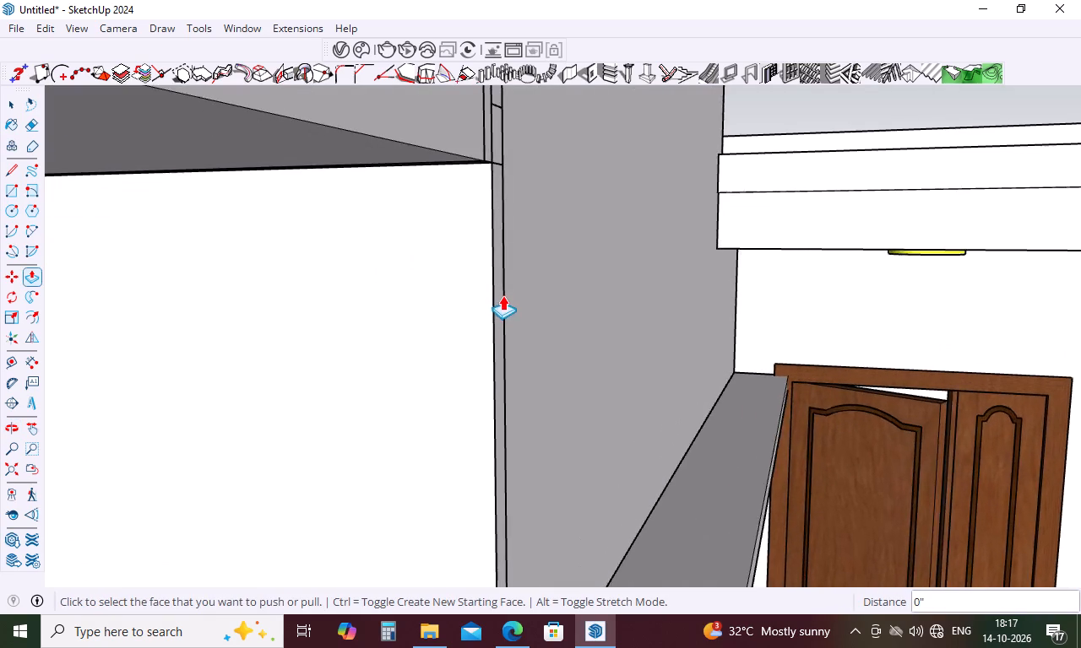
pyautogui.scroll(4, 502, 295)
pyautogui.moveTo(497, 273); pyautogui.dragTo(550, 383, button='middle')
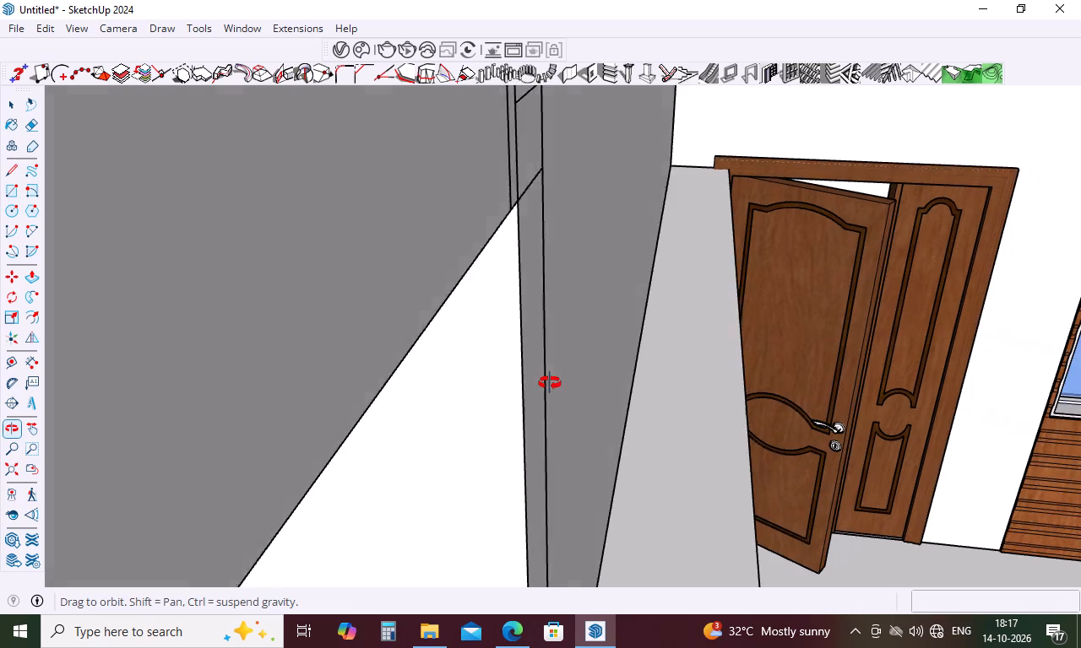
pyautogui.moveTo(550, 383); pyautogui.dragTo(550, 378, button='middle')
pyautogui.click(496, 362)
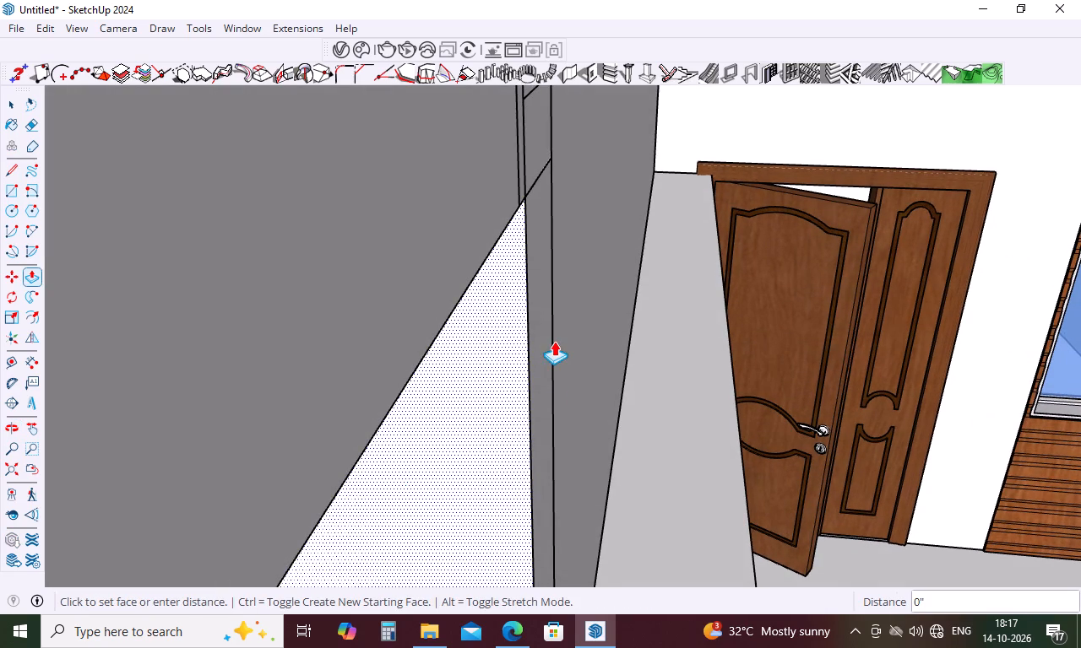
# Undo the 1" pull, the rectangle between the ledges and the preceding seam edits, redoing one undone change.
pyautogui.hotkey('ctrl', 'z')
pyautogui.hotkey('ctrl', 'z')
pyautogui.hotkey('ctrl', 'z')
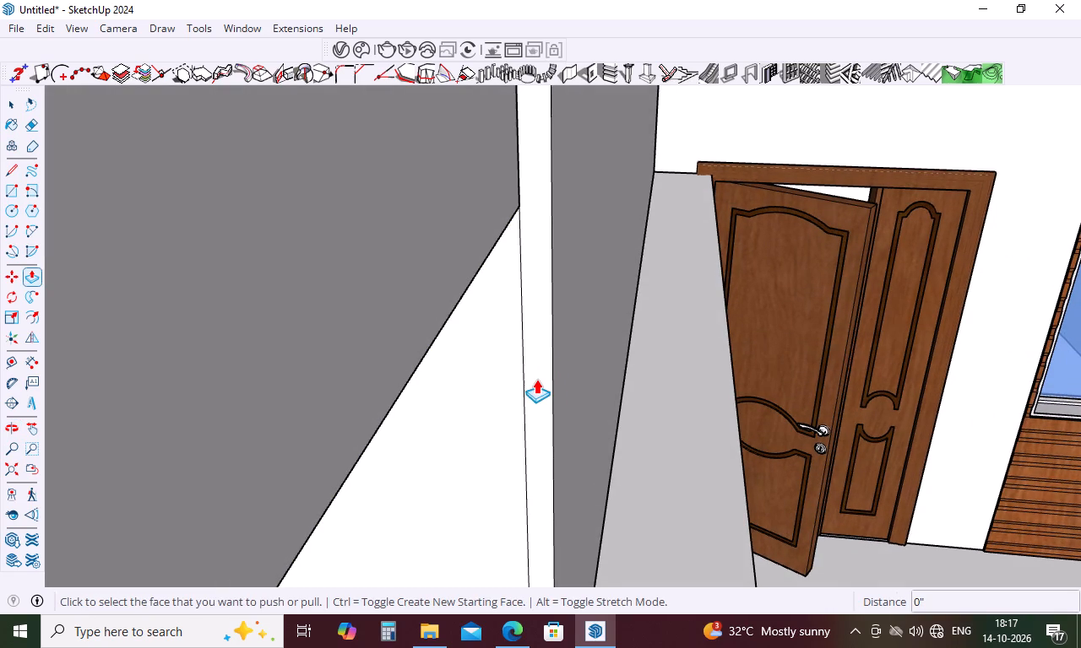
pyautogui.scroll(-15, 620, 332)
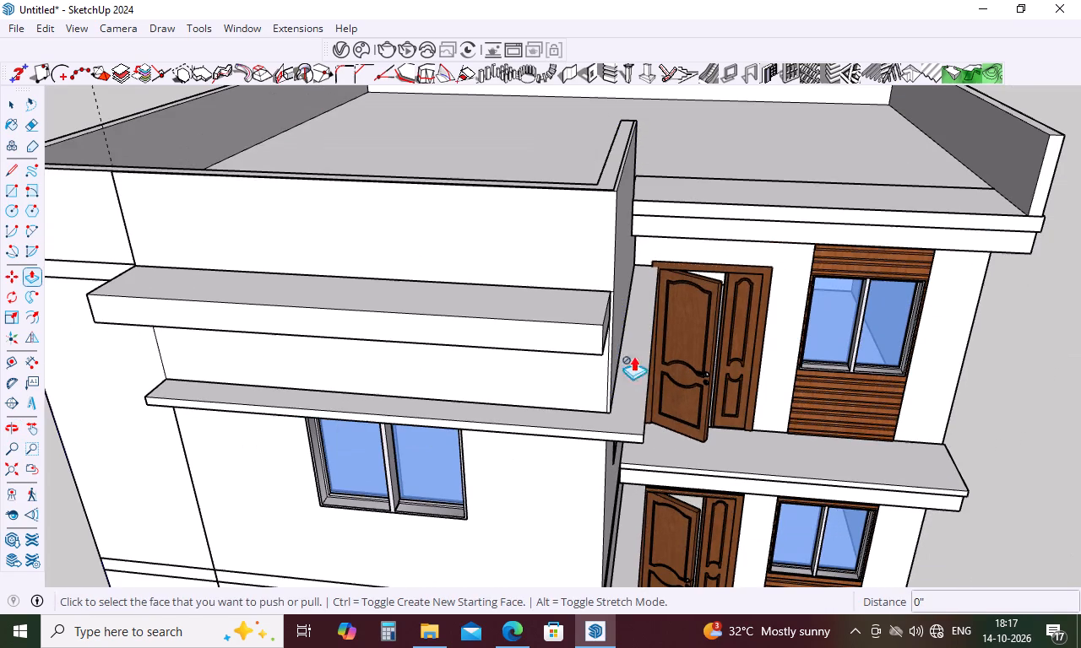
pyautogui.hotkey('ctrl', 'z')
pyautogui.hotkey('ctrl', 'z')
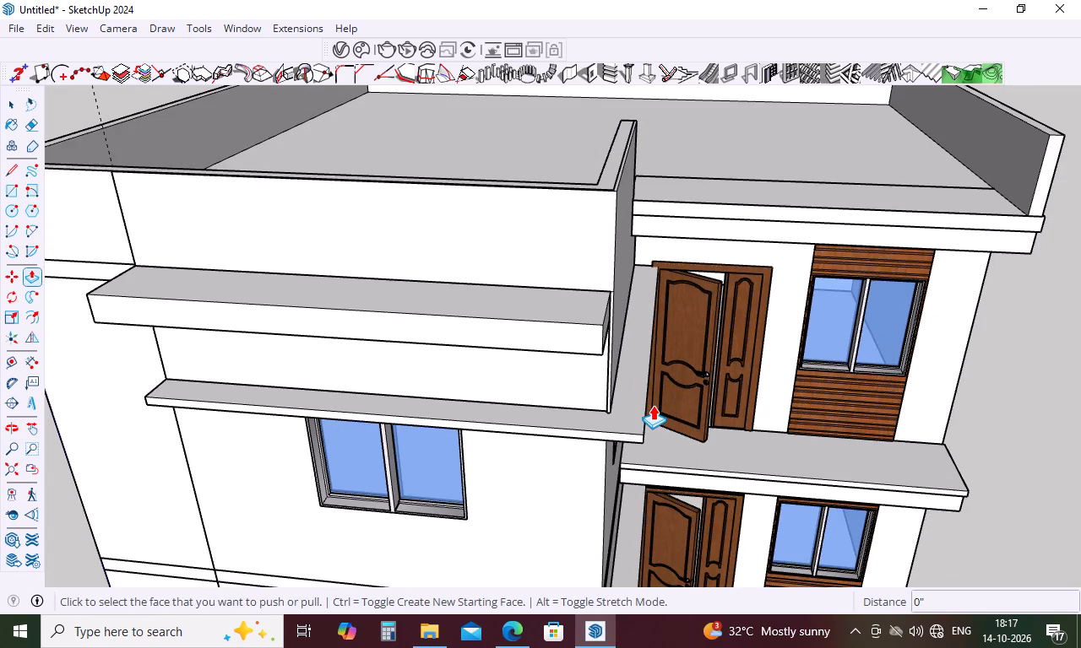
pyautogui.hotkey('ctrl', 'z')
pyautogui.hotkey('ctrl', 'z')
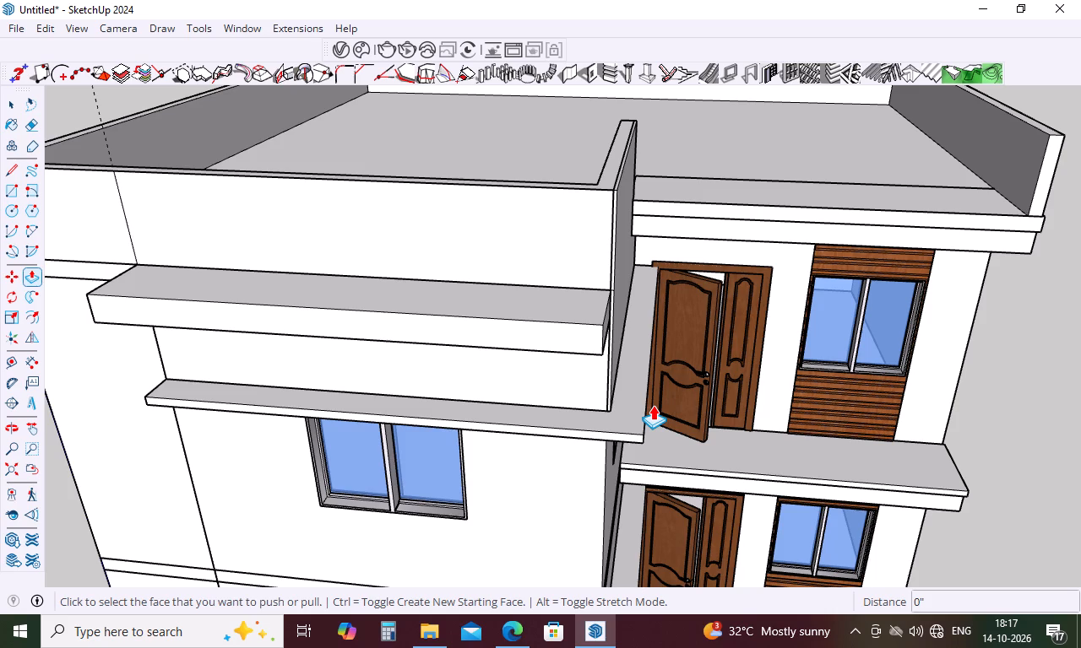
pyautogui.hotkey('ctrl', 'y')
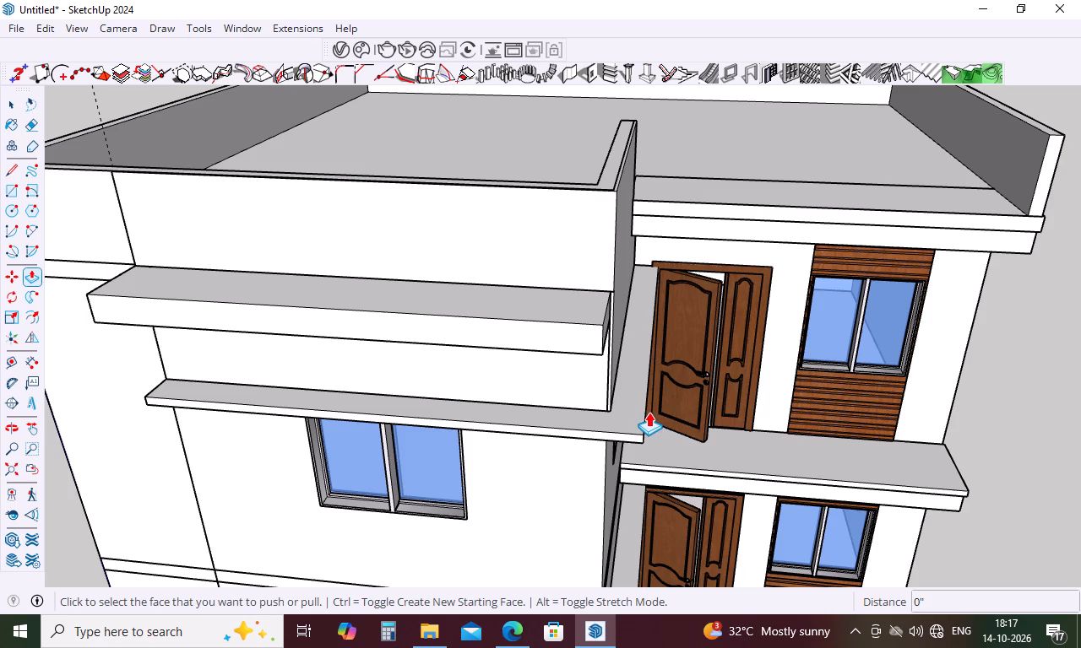
# Undo the remaining cladding edits on the upper façade and parapet back to the plain front wall without its vertical guide.
pyautogui.moveTo(639, 363); pyautogui.dragTo(530, 299, button='middle')
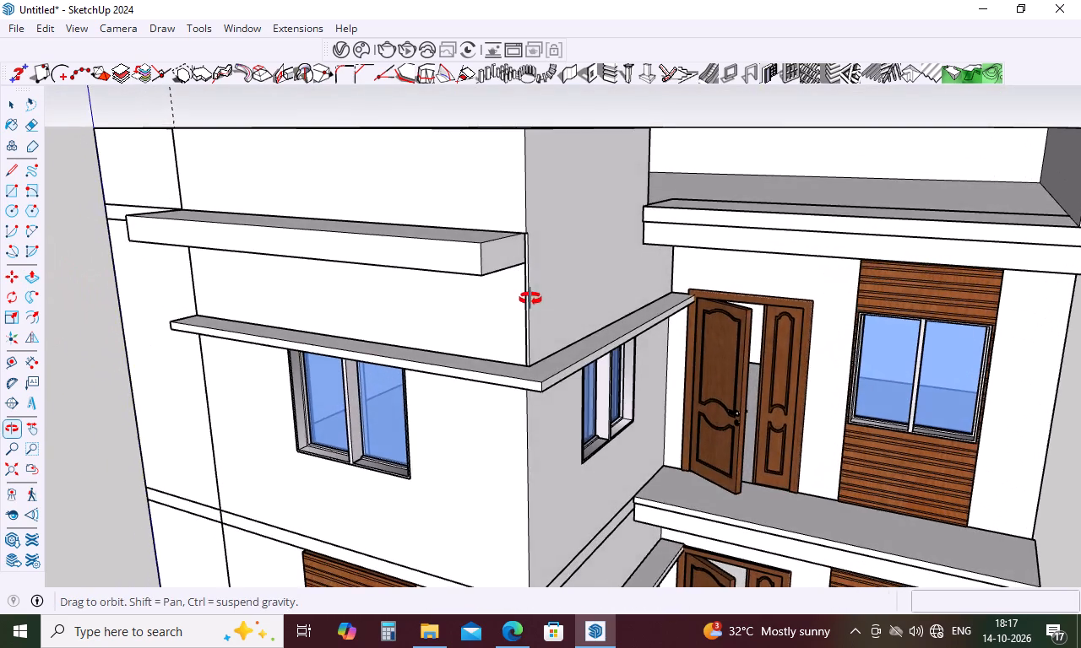
pyautogui.moveTo(530, 299); pyautogui.dragTo(685, 284, button='middle')
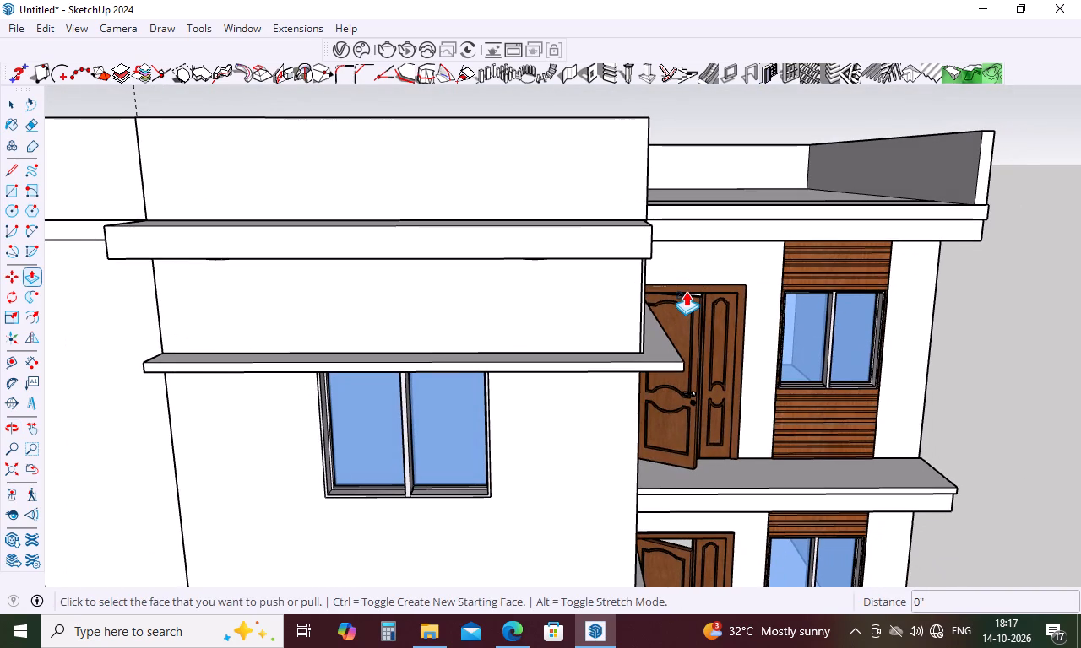
pyautogui.hotkey('ctrl', 'z')
pyautogui.hotkey('ctrl', 'z')
pyautogui.hotkey('ctrl', 'z')
pyautogui.hotkey('ctrl', 'z')
pyautogui.hotkey('ctrl', 'z')
pyautogui.hotkey('ctrl', 'z')
pyautogui.hotkey('ctrl', 'z')
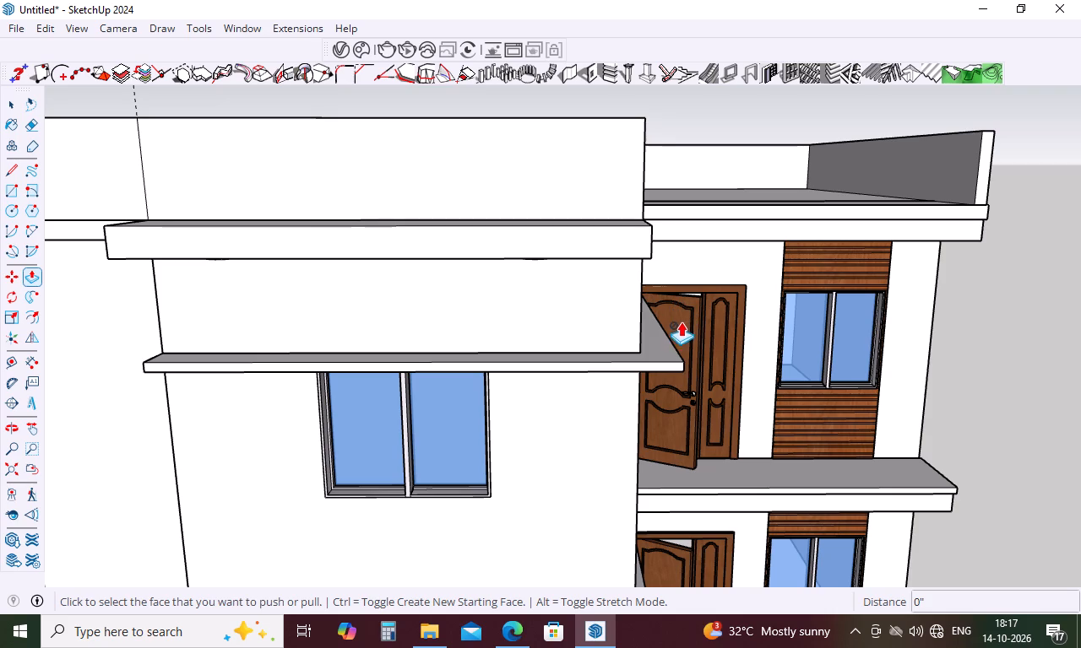
pyautogui.hotkey('ctrl', 'z')
pyautogui.hotkey('ctrl', 'z')
pyautogui.hotkey('ctrl', 'z')
pyautogui.hotkey('ctrl', 'z')
pyautogui.hotkey('ctrl', 'z')
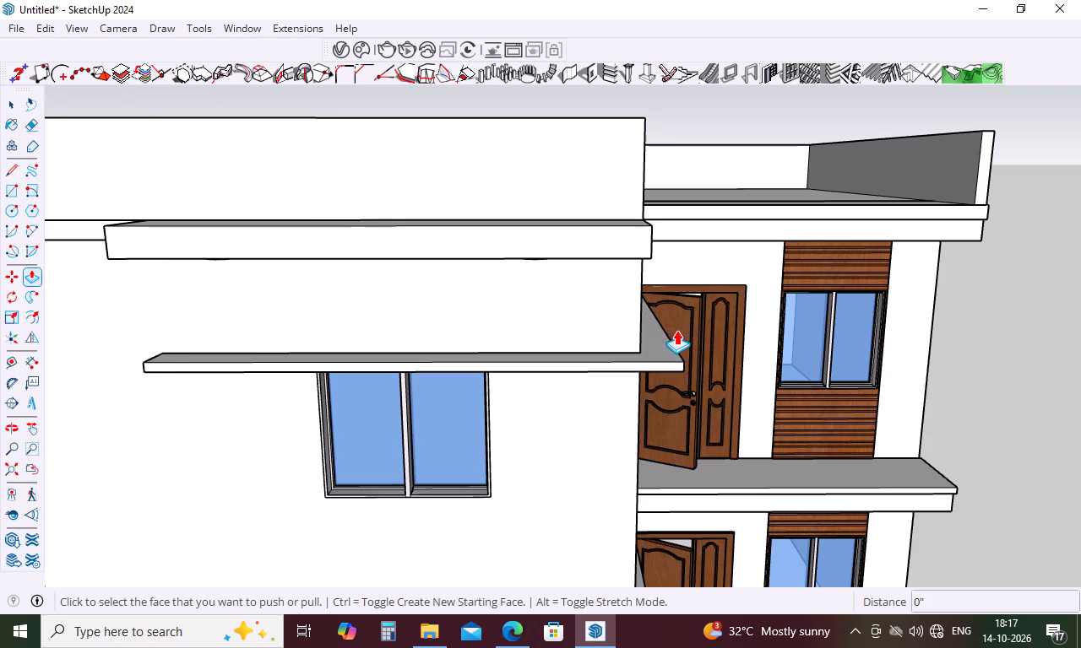
# Examine the front façade, ledges and parapet from several angles alongside the reference image.
pyautogui.press('Escape')
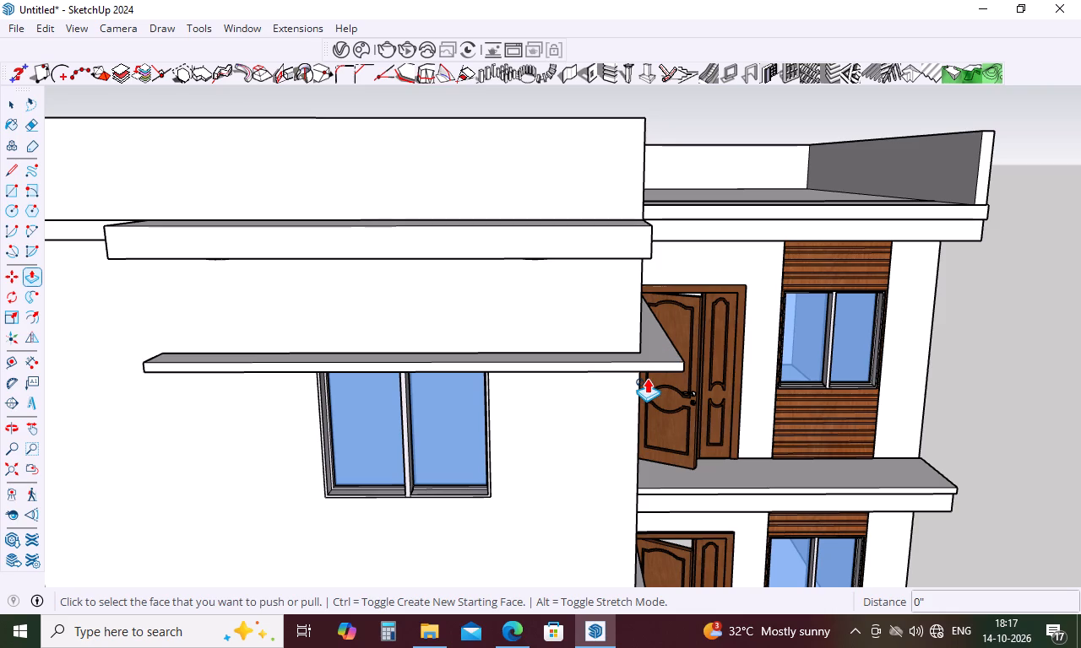
pyautogui.press('Escape')
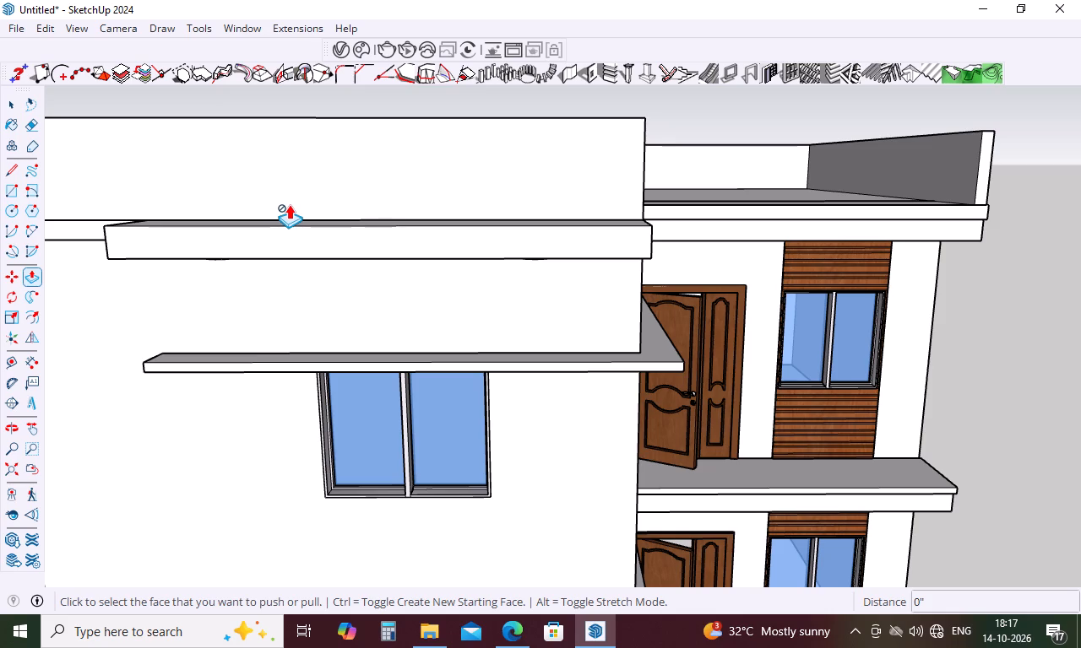
pyautogui.press('Escape')
pyautogui.press('t')
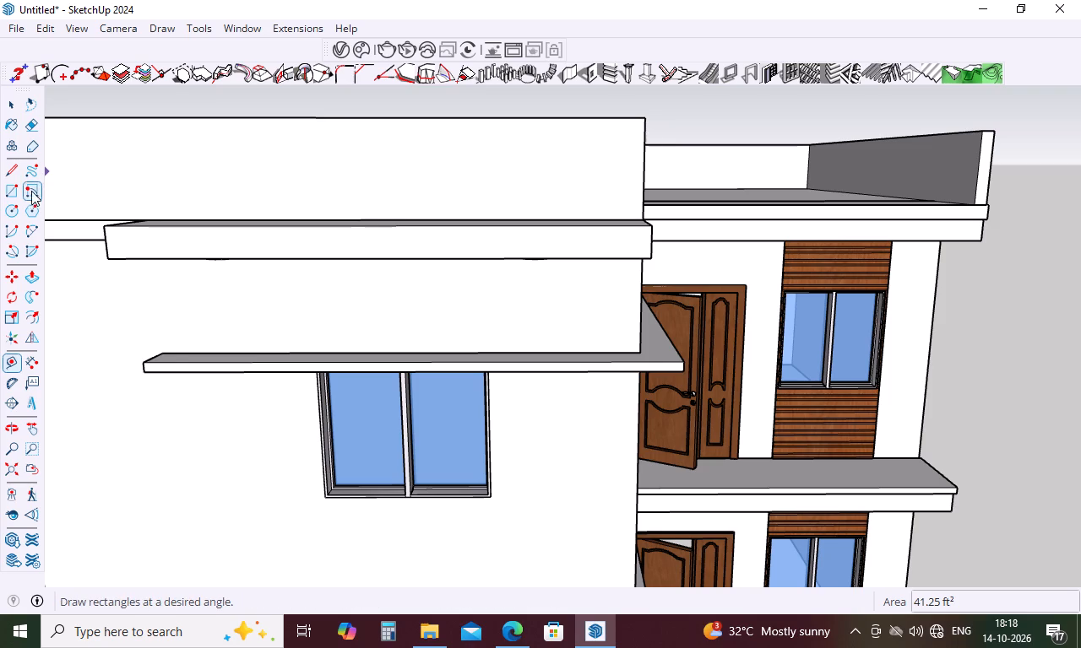
pyautogui.press('space')
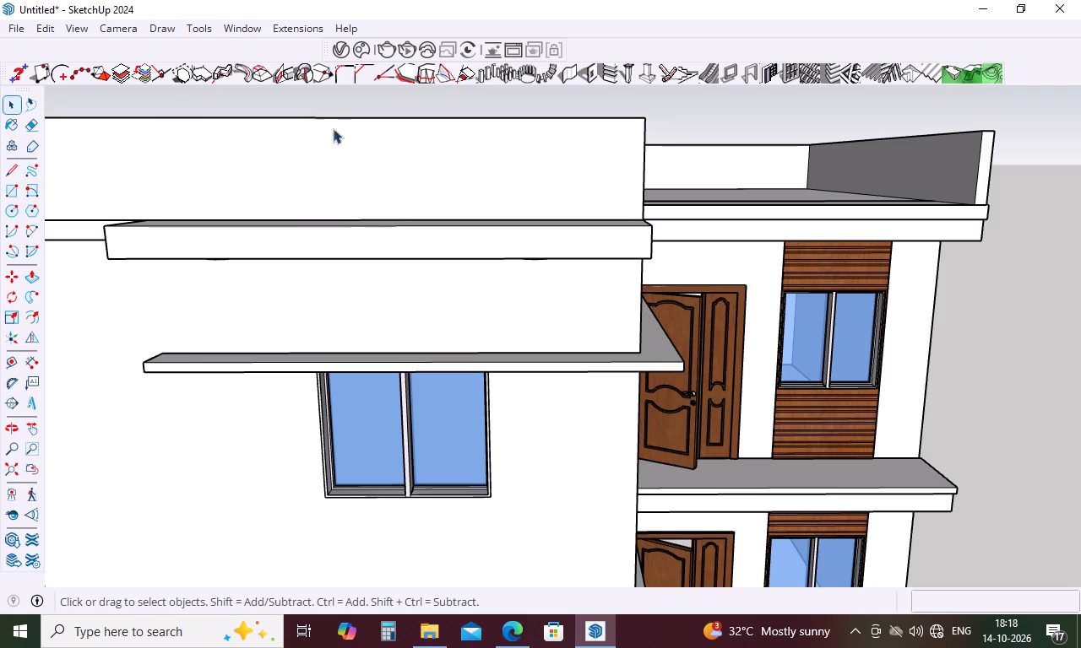
pyautogui.scroll(-4, 406, 258)
pyautogui.moveTo(489, 318); pyautogui.dragTo(523, 248, button='middle')
pyautogui.scroll(4, 532, 260)
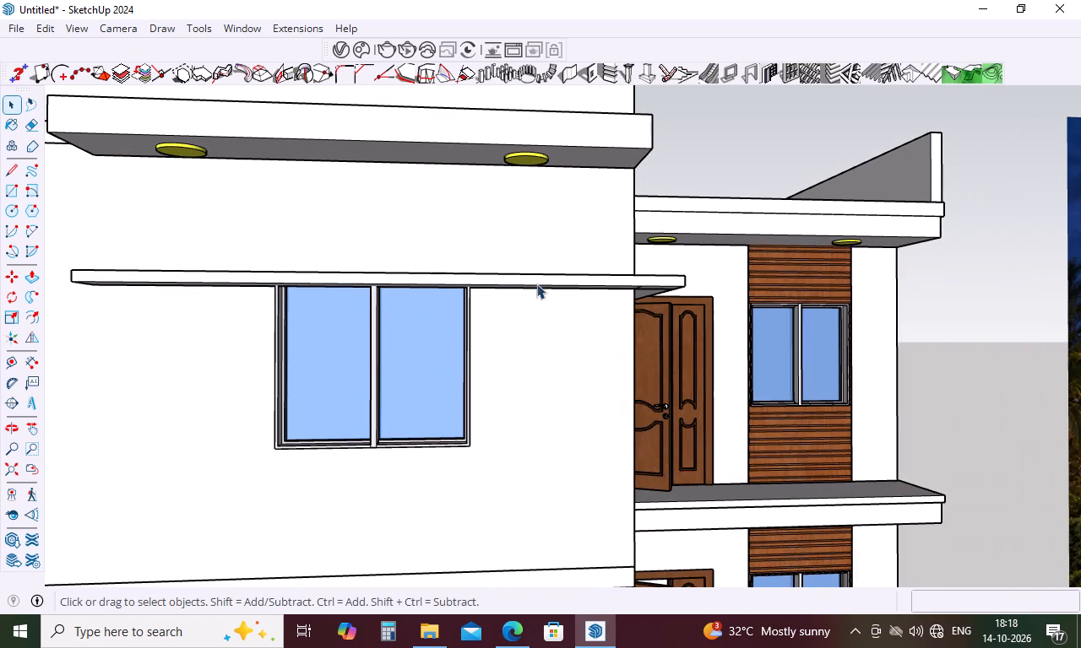
pyautogui.press('Escape')
pyautogui.moveTo(616, 299); pyautogui.dragTo(543, 301, button='middle')
pyautogui.scroll(-3, 545, 301)
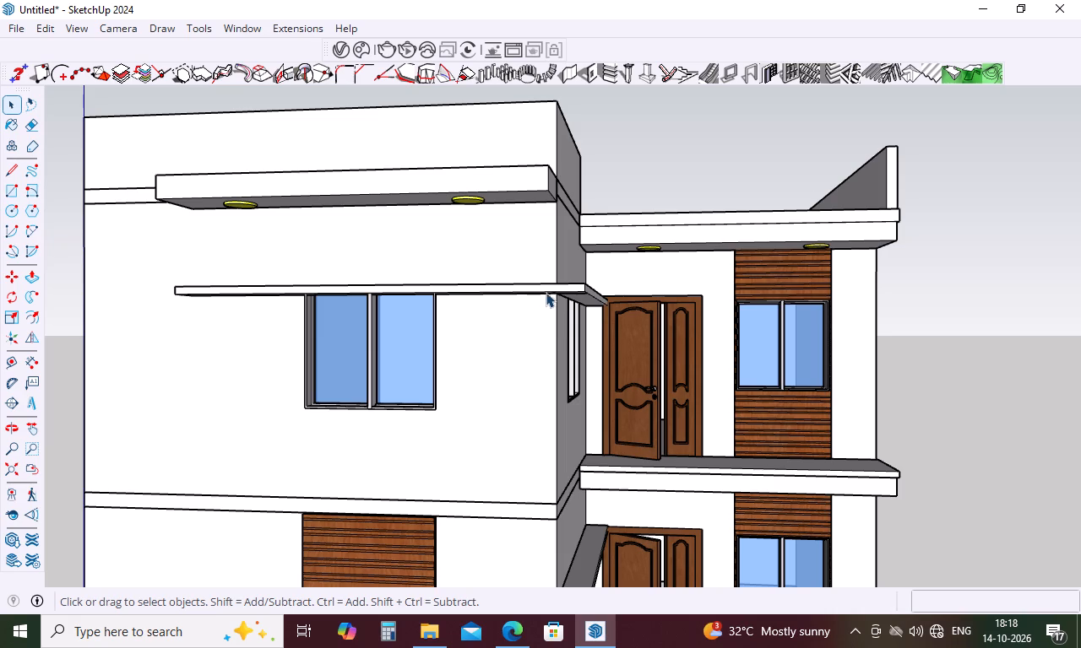
pyautogui.moveTo(528, 287); pyautogui.dragTo(558, 218, button='middle')
pyautogui.scroll(-5, 558, 218)
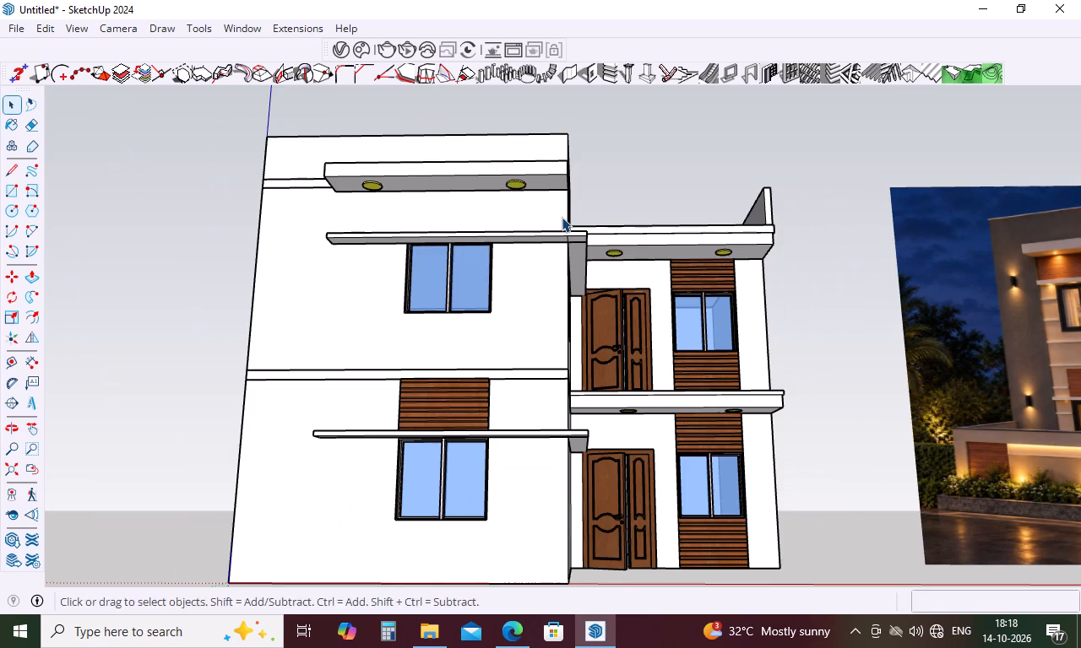
pyautogui.moveTo(562, 217); pyautogui.dragTo(557, 293, button='middle')
pyautogui.moveTo(499, 320); pyautogui.dragTo(543, 397, button='middle')
pyautogui.press('Escape')
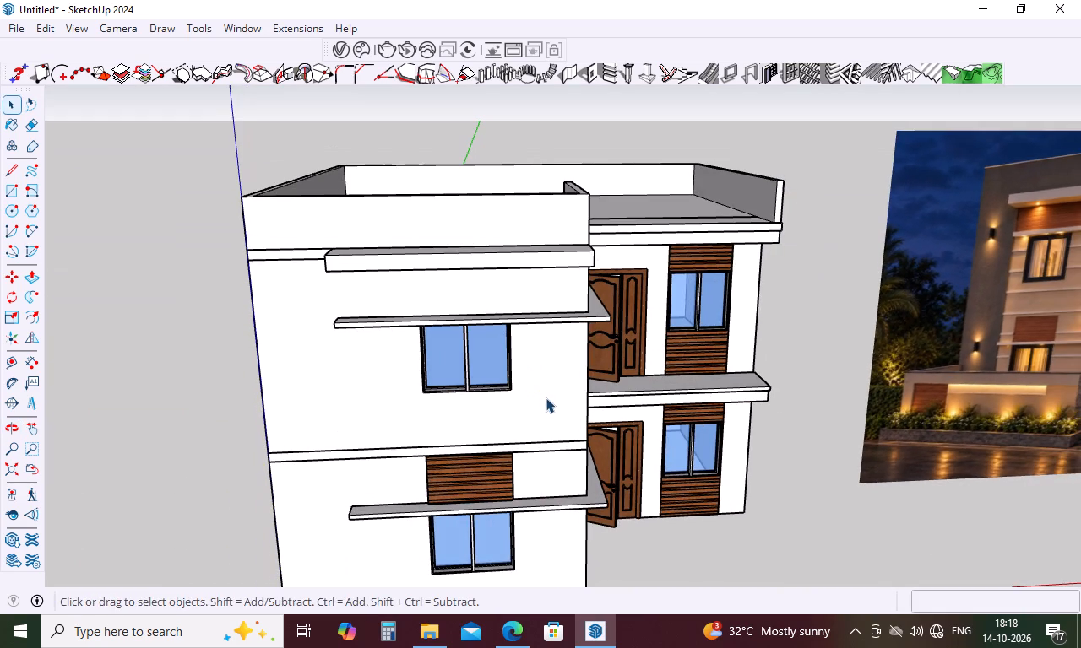
# Place a vertical guide 4' in from the front wall's outer edge, aligned with the wall-side end of the upper ledge.
pyautogui.press('t')
pyautogui.click(261, 375)
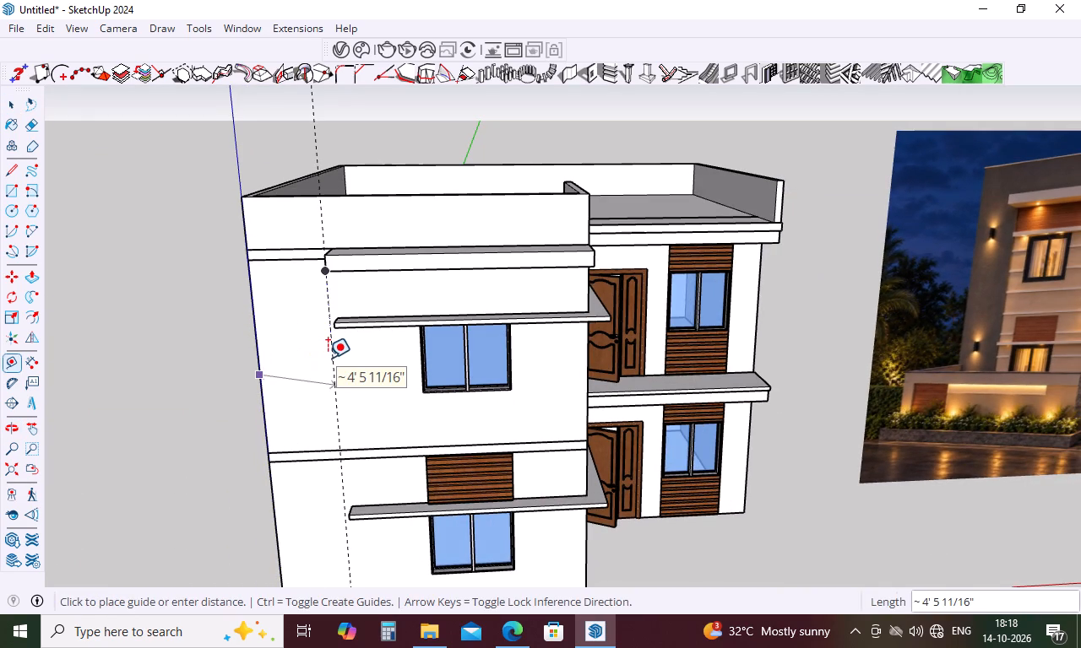
pyautogui.moveTo(331, 358); pyautogui.dragTo(470, 387, button='middle')
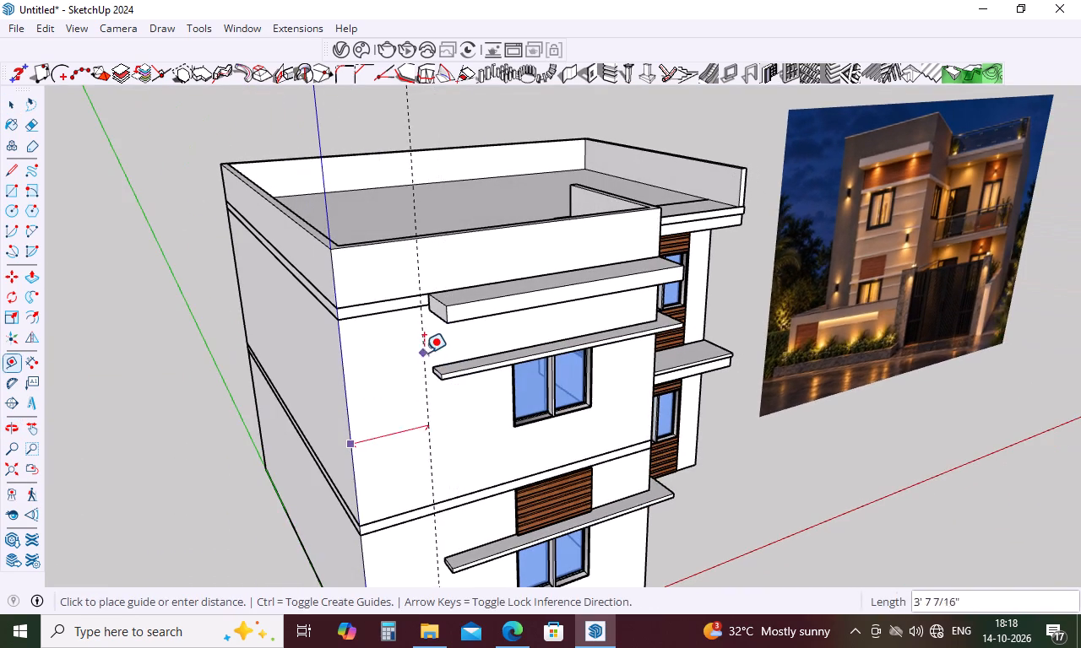
pyautogui.scroll(7, 406, 326)
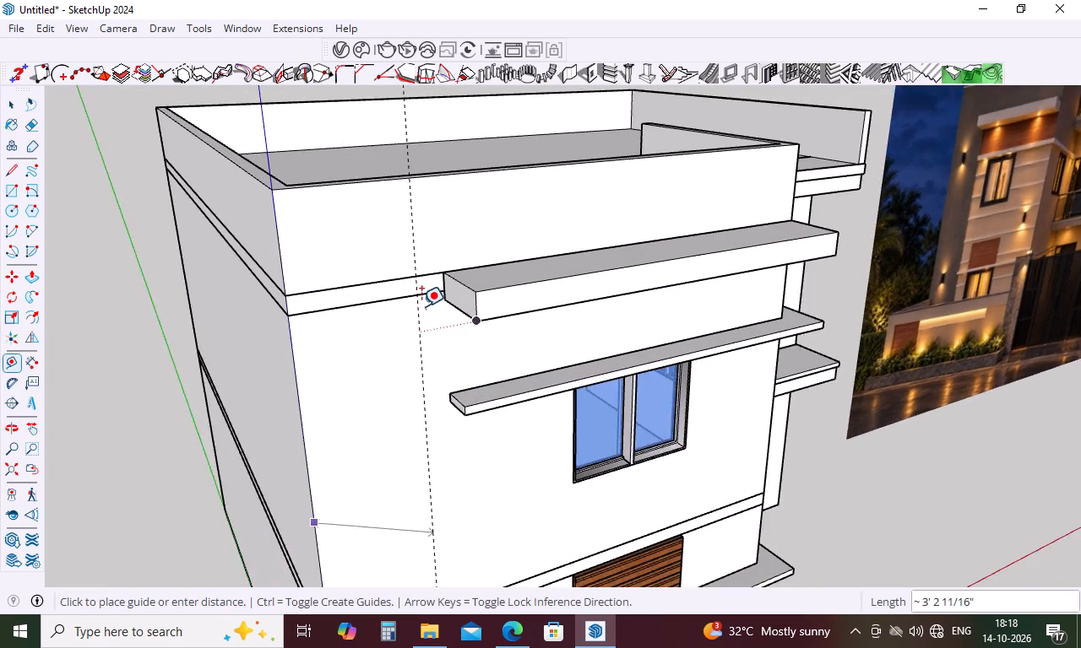
pyautogui.scroll(2, 421, 306)
pyautogui.click(452, 256)
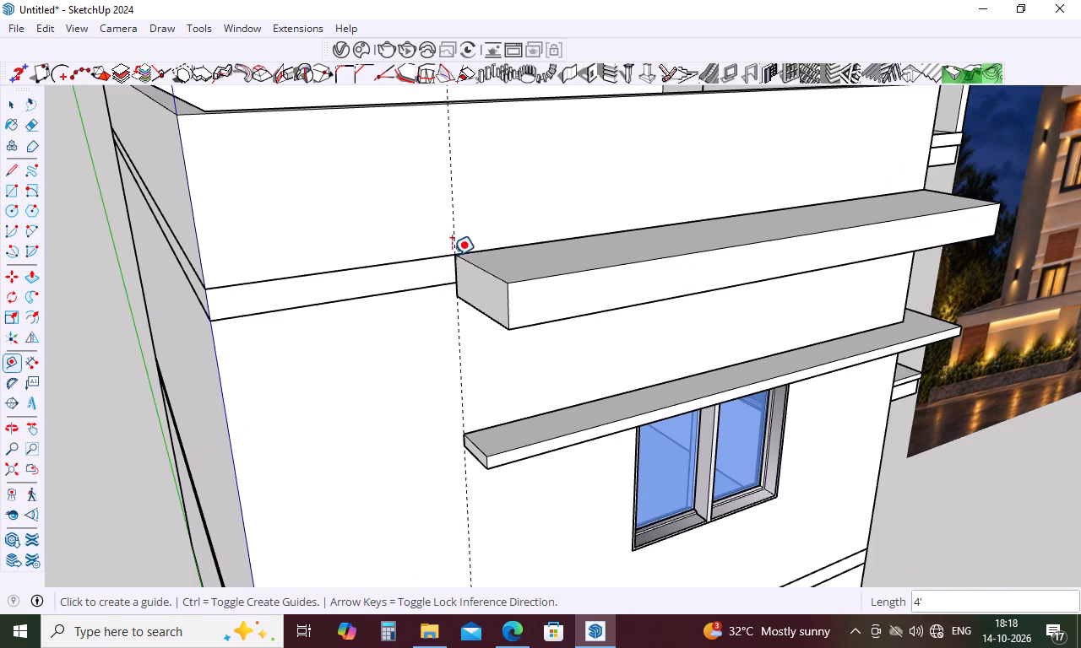
pyautogui.scroll(-10, 310, 337)
pyautogui.scroll(3, 491, 267)
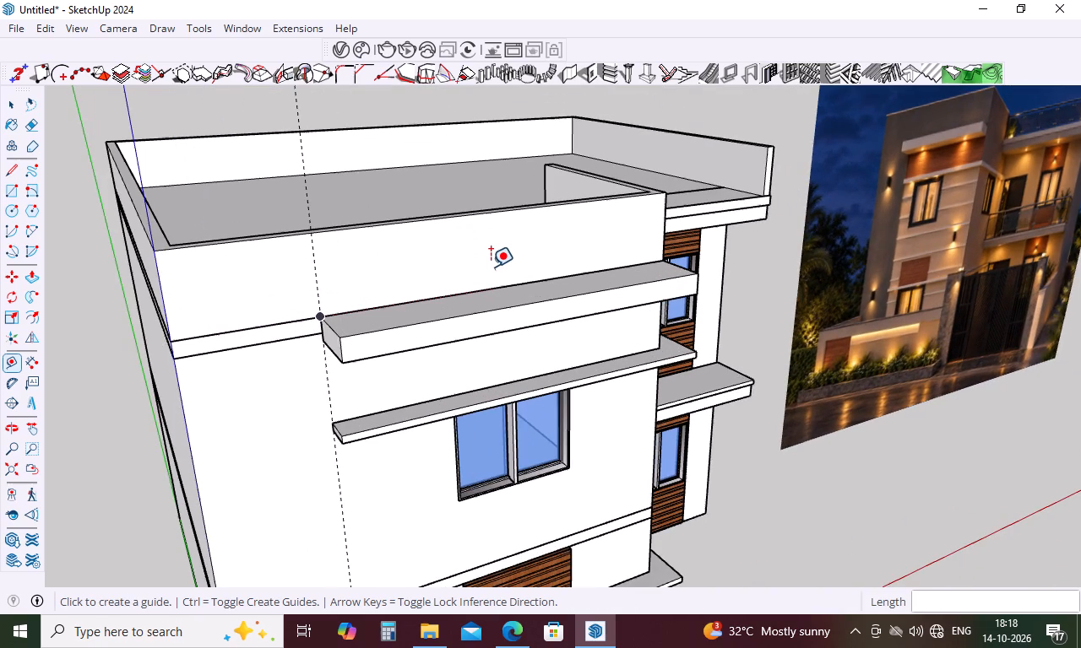
pyautogui.press('Escape')
# Draw a 4' by 23' 6" rectangle on the front wall from the parapet's top outer corner to the guide at ground level.
pyautogui.press('r')
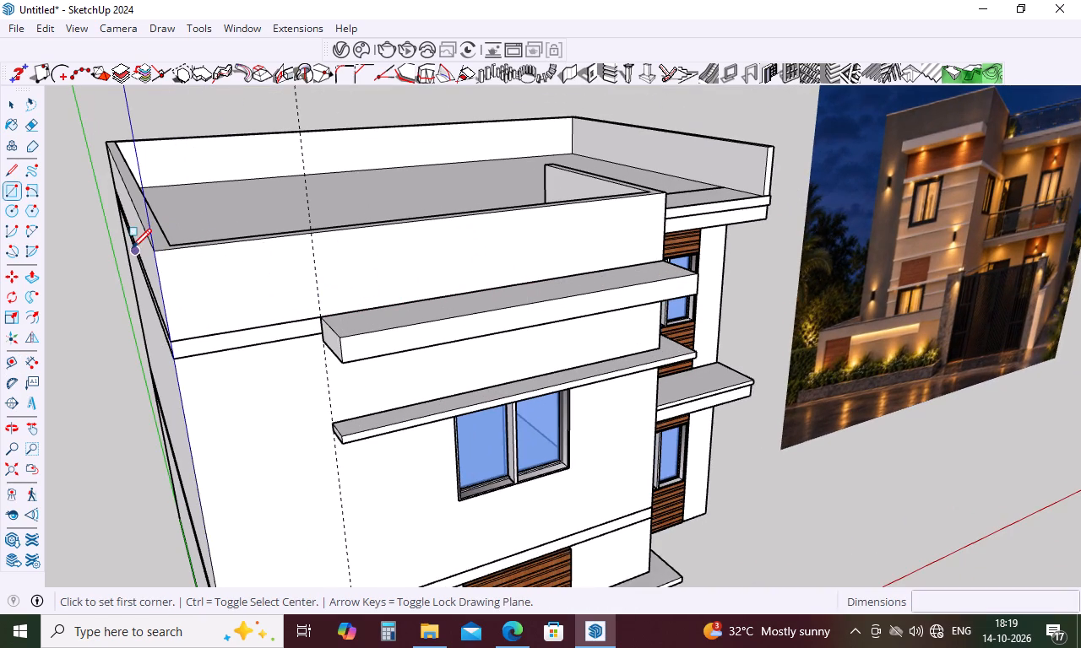
pyautogui.click(154, 256)
pyautogui.scroll(-10, 154, 256)
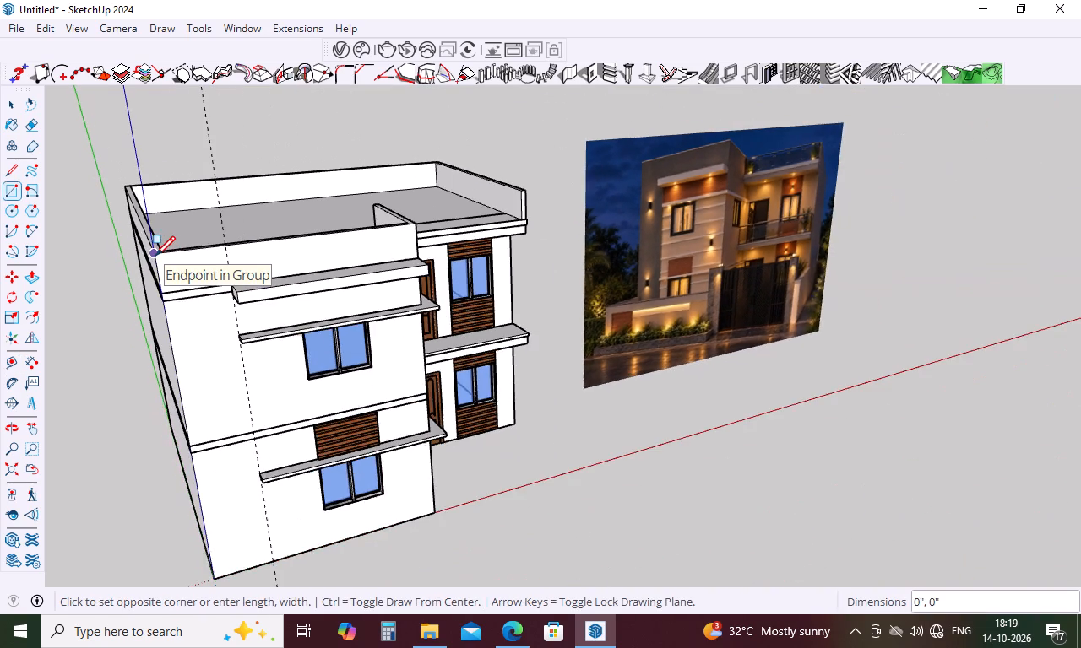
pyautogui.scroll(-4, 155, 256)
pyautogui.scroll(9, 238, 497)
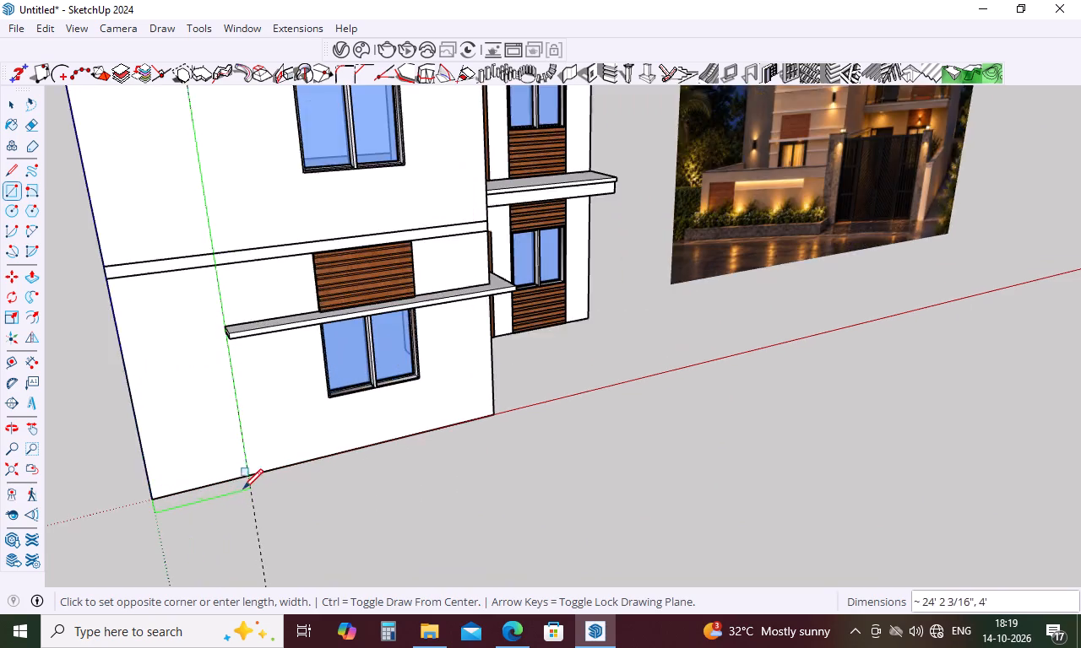
pyautogui.scroll(11, 243, 489)
pyautogui.click(253, 460)
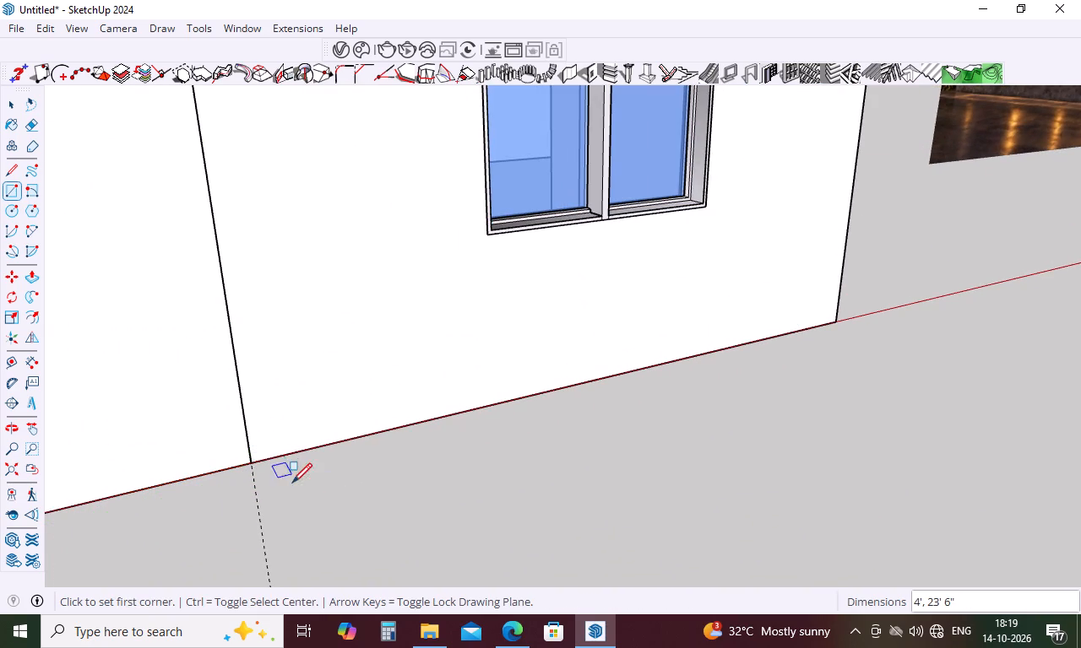
# Draw a 12' 6" by 2' 6" rectangle on the front parapet face from the guide to the far corner, ending at the upper ledge.
pyautogui.scroll(-10, 408, 512)
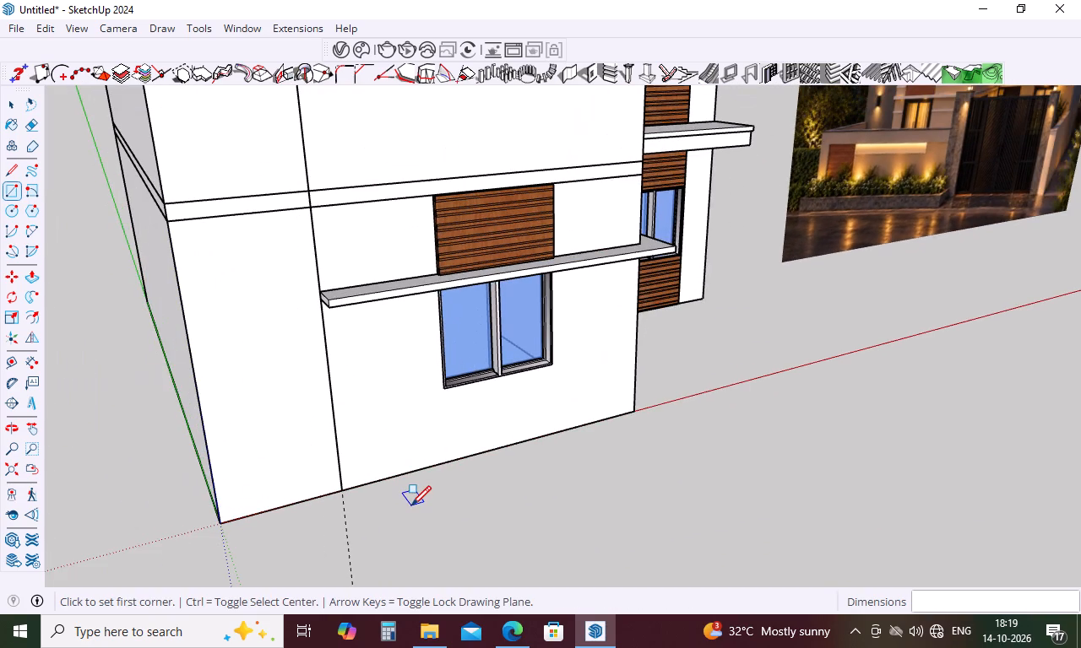
pyautogui.scroll(-4, 411, 505)
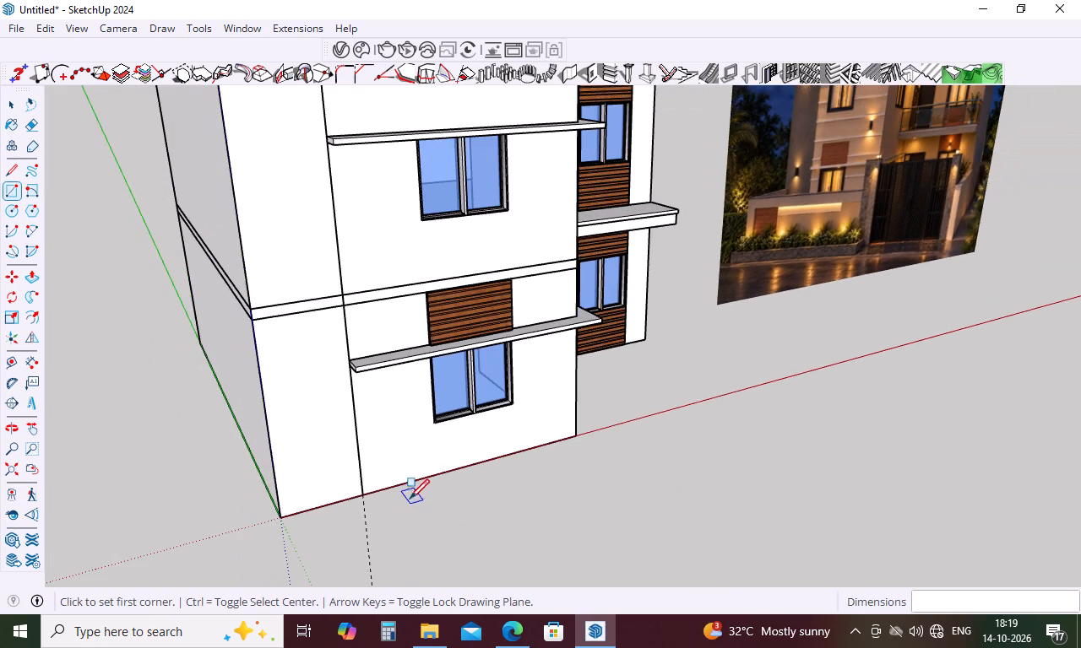
pyautogui.scroll(-9, 410, 498)
pyautogui.scroll(9, 395, 293)
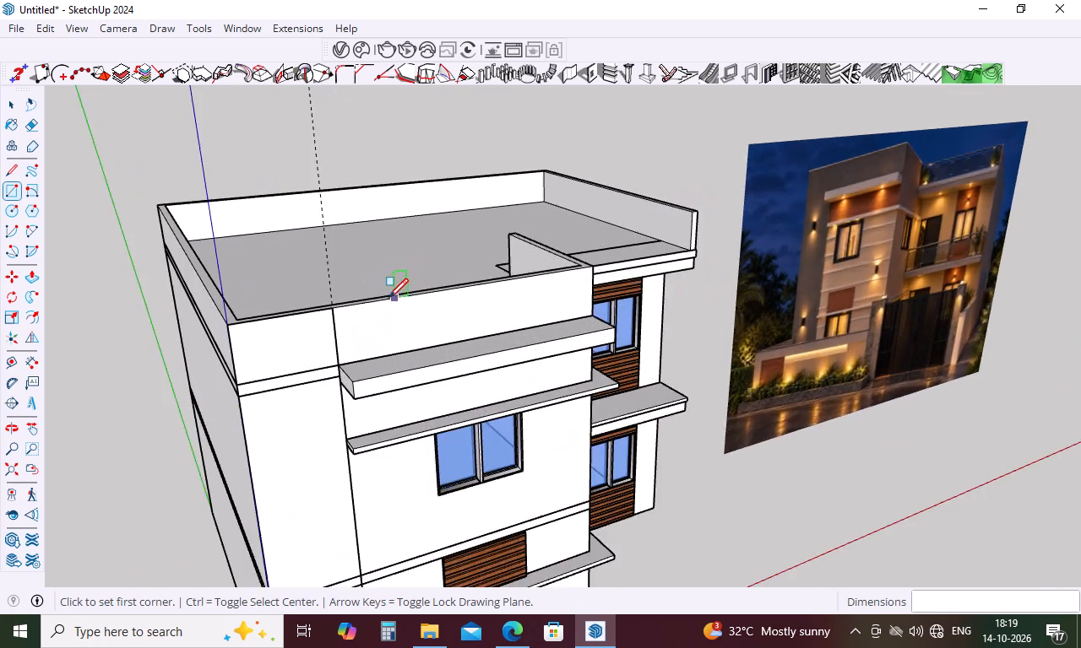
pyautogui.scroll(10, 388, 298)
pyautogui.click(337, 293)
pyautogui.scroll(-5, 337, 293)
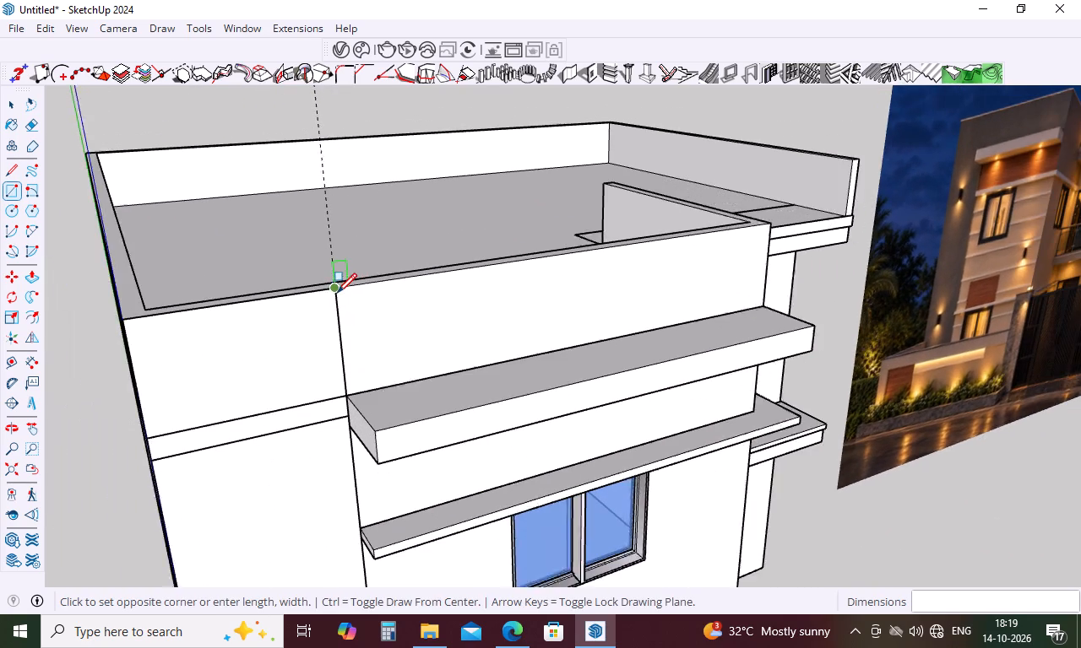
pyautogui.click(736, 302)
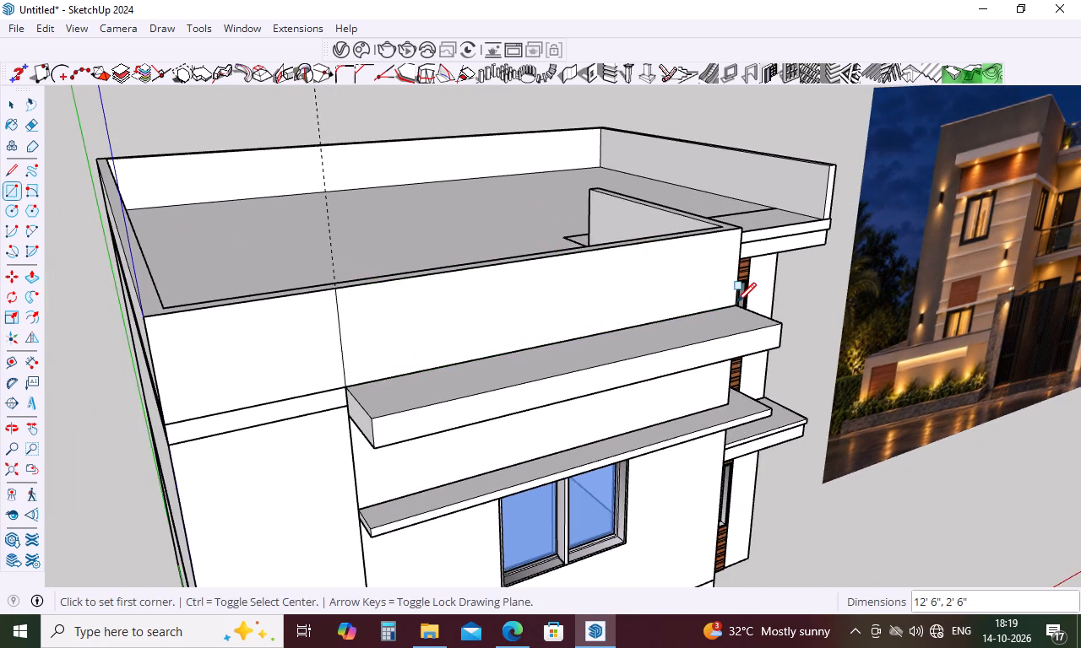
# Draw rectangles over the side parapet face (8' 1" by 2' 6") and the band directly beneath it (7' 8" by 6").
pyautogui.moveTo(694, 296); pyautogui.dragTo(236, 350, button='middle')
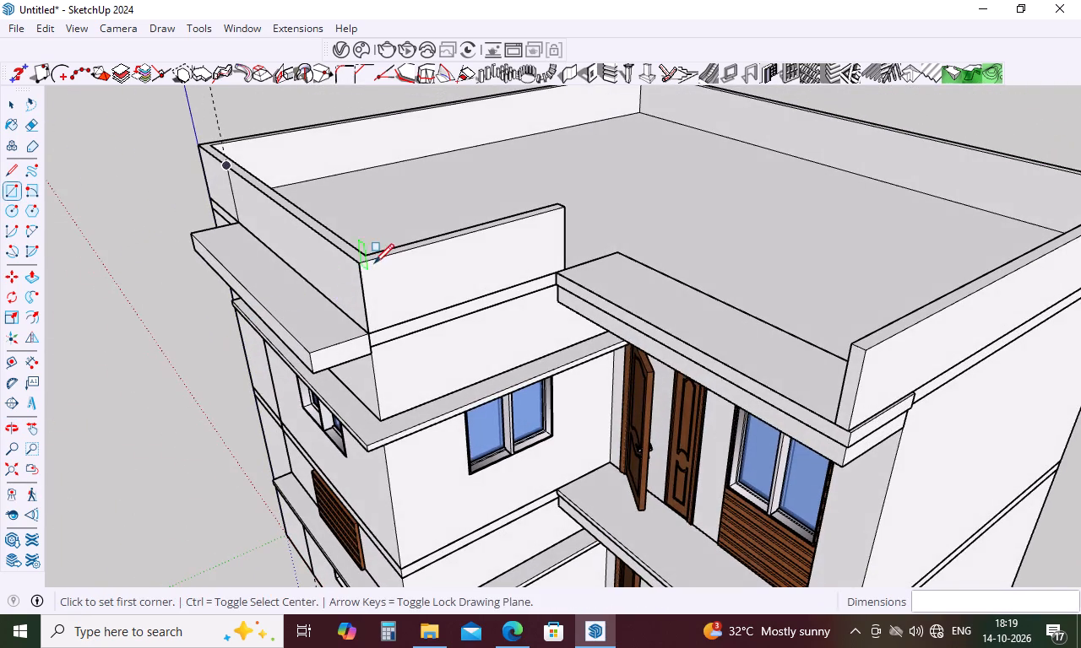
pyautogui.click(361, 263)
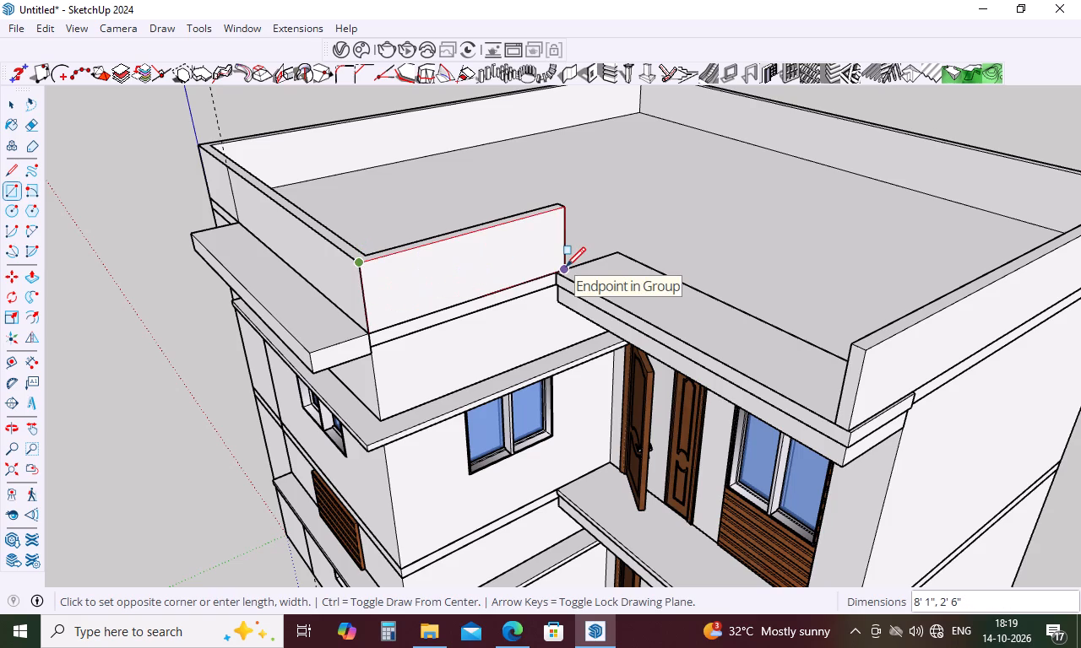
pyautogui.click(566, 267)
pyautogui.click(369, 331)
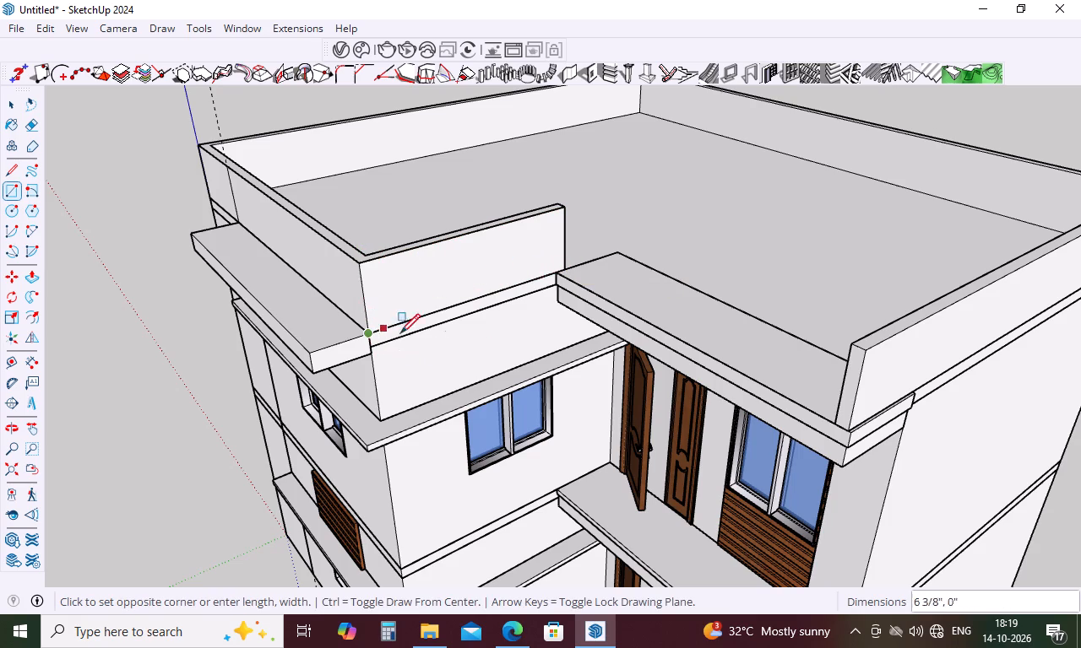
pyautogui.click(556, 290)
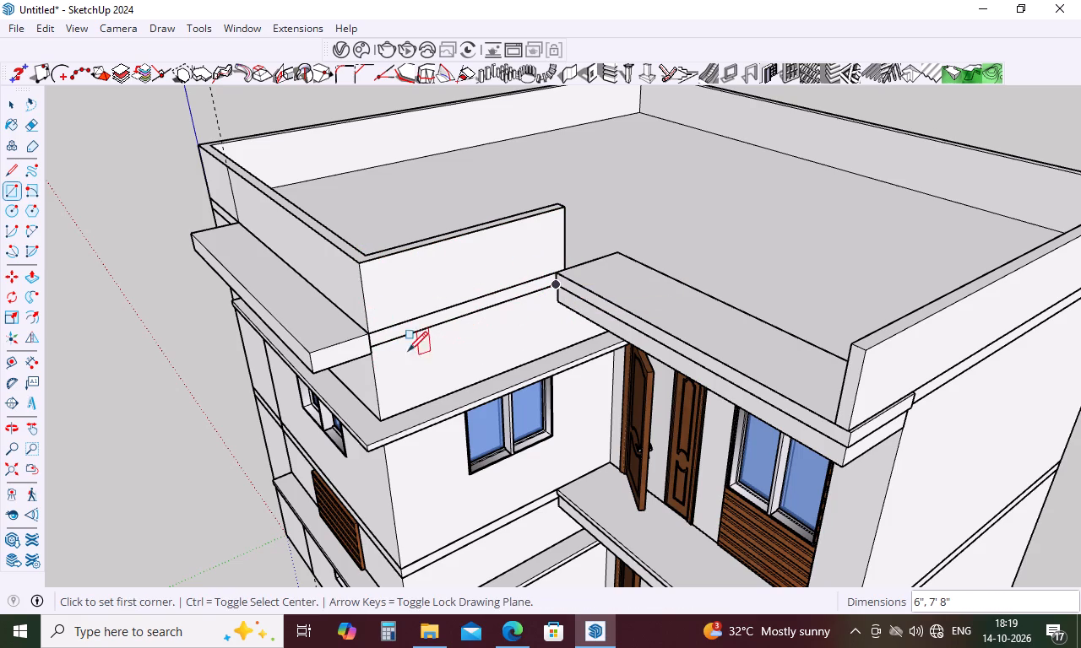
# Draw a 7' 9" by 9" rectangle below the side wall's band and a 10' 9" by 2' 2 1/2" rectangle down to the lower ledge.
pyautogui.moveTo(391, 345); pyautogui.dragTo(392, 300, button='middle')
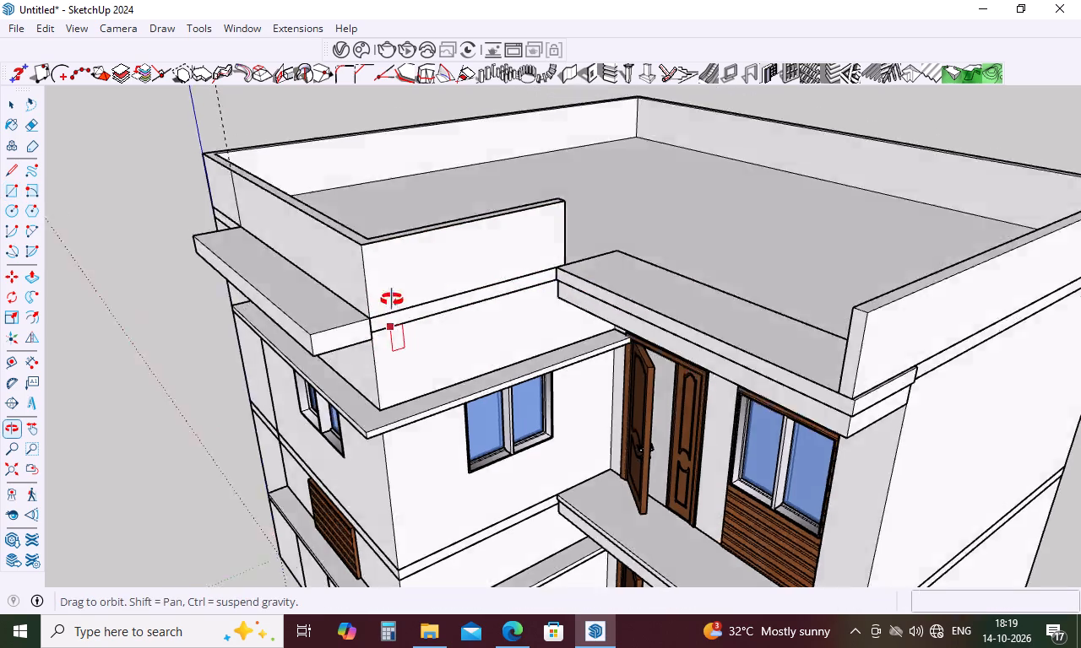
pyautogui.moveTo(392, 300); pyautogui.dragTo(364, 208, button='middle')
pyautogui.click(361, 256)
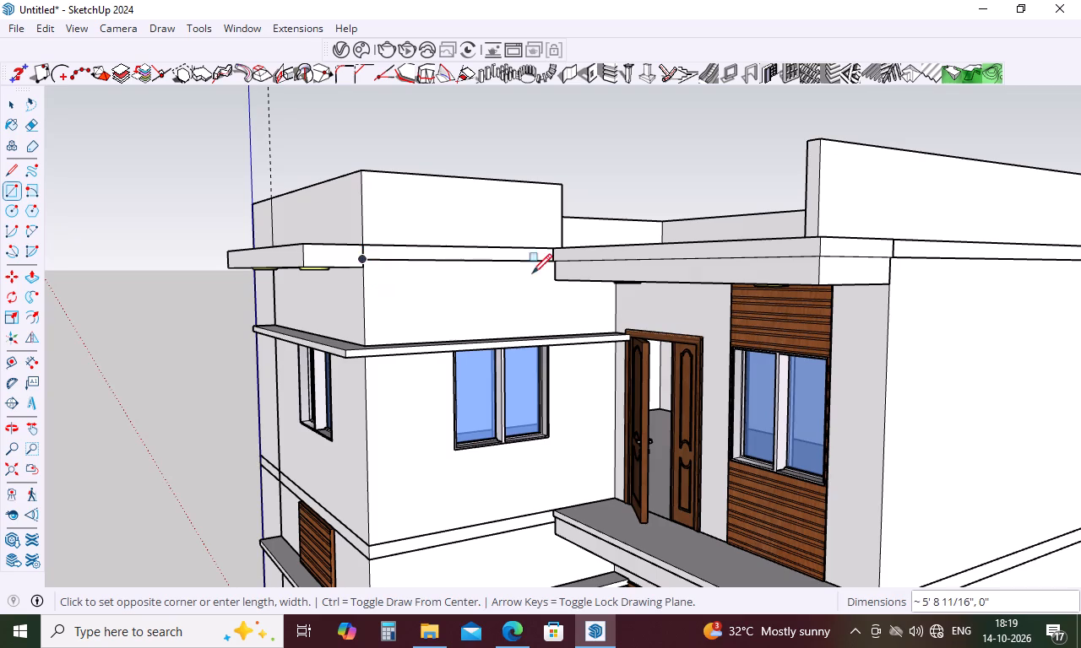
pyautogui.click(553, 279)
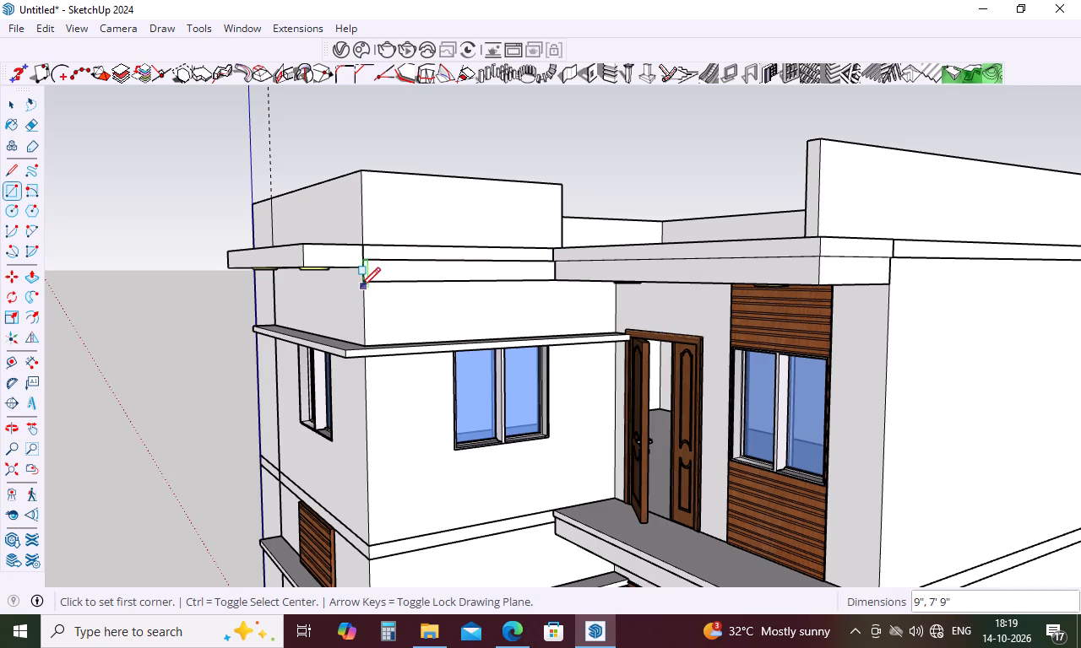
pyautogui.click(365, 283)
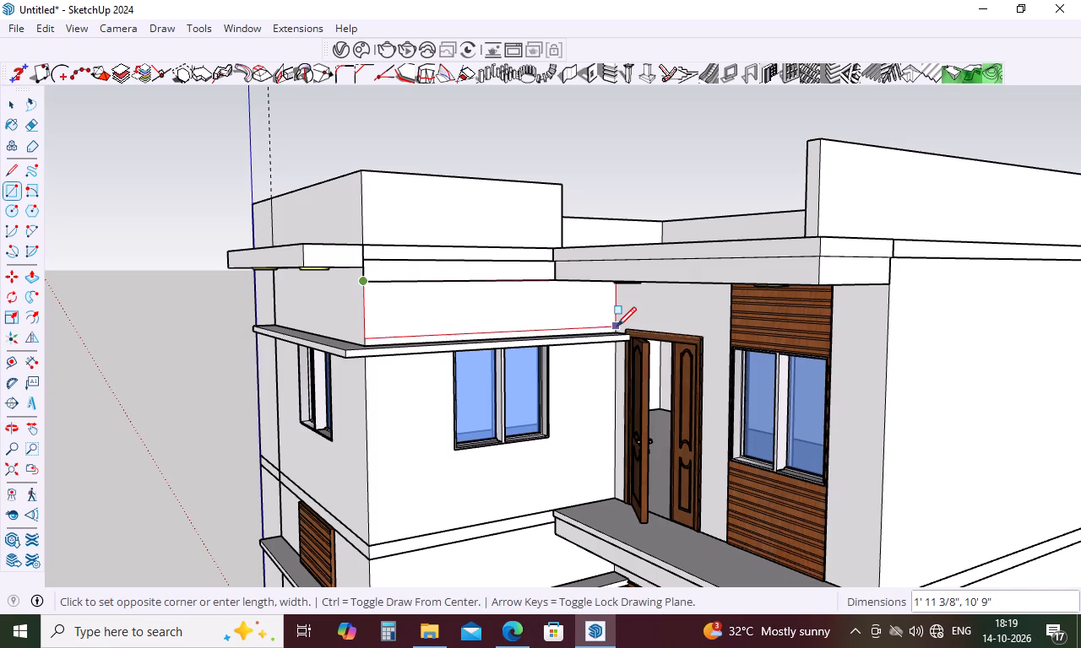
pyautogui.scroll(16, 617, 327)
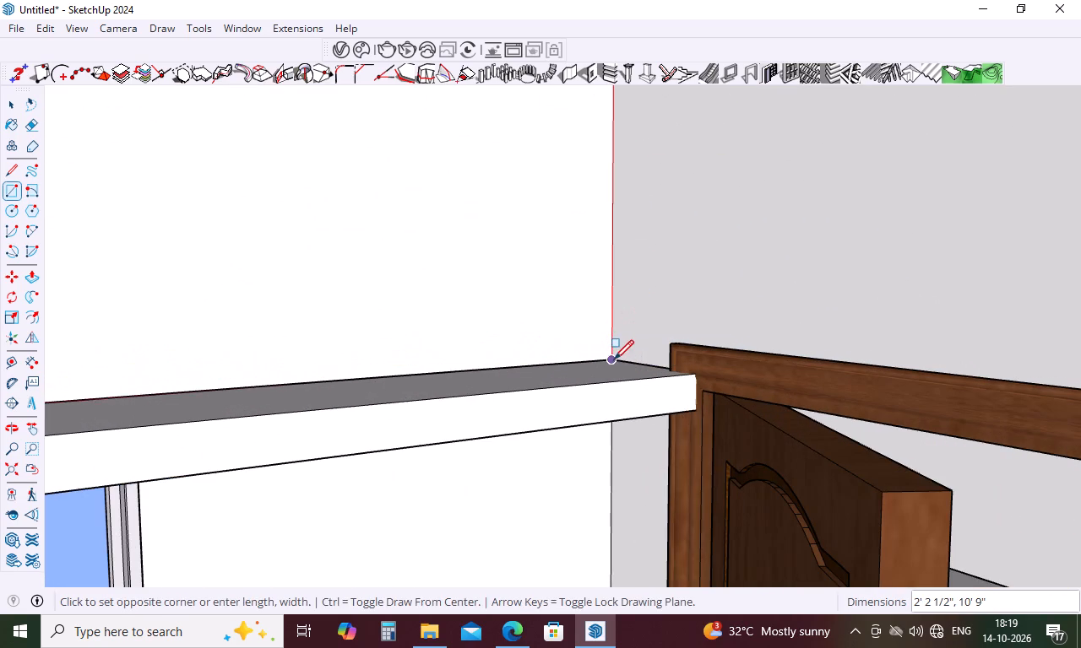
pyautogui.click(614, 359)
# Draw a 12' 6" wide rectangle on the front wall between the two upper-floor ledges, from the guide line to the wall corner.
pyautogui.scroll(-16, 627, 354)
pyautogui.scroll(-5, 627, 354)
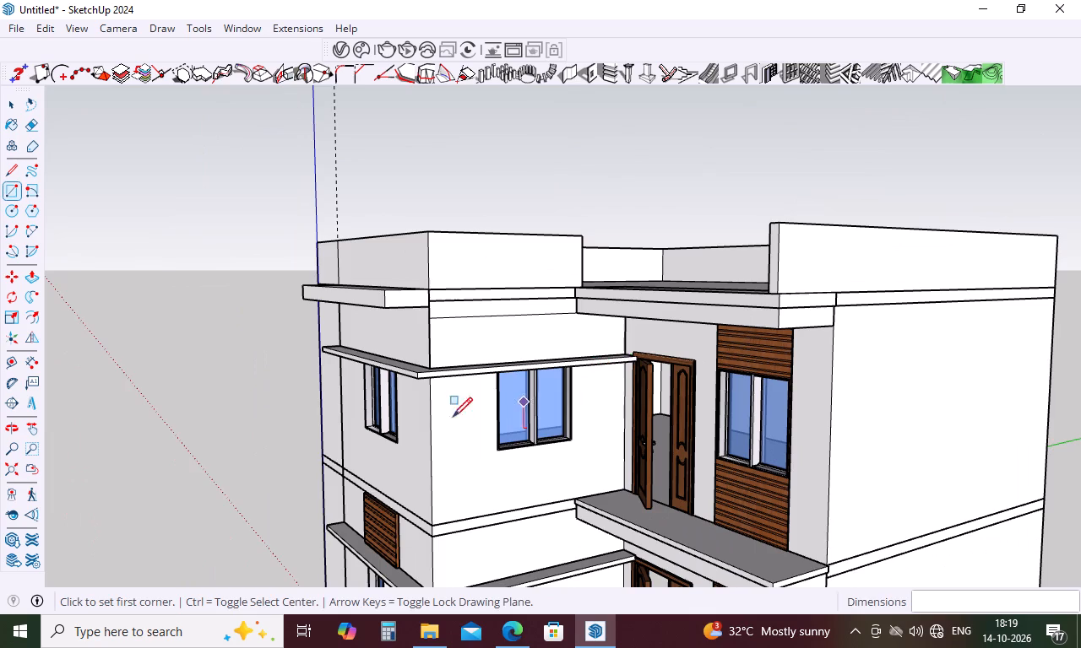
pyautogui.moveTo(410, 424); pyautogui.dragTo(703, 375, button='middle')
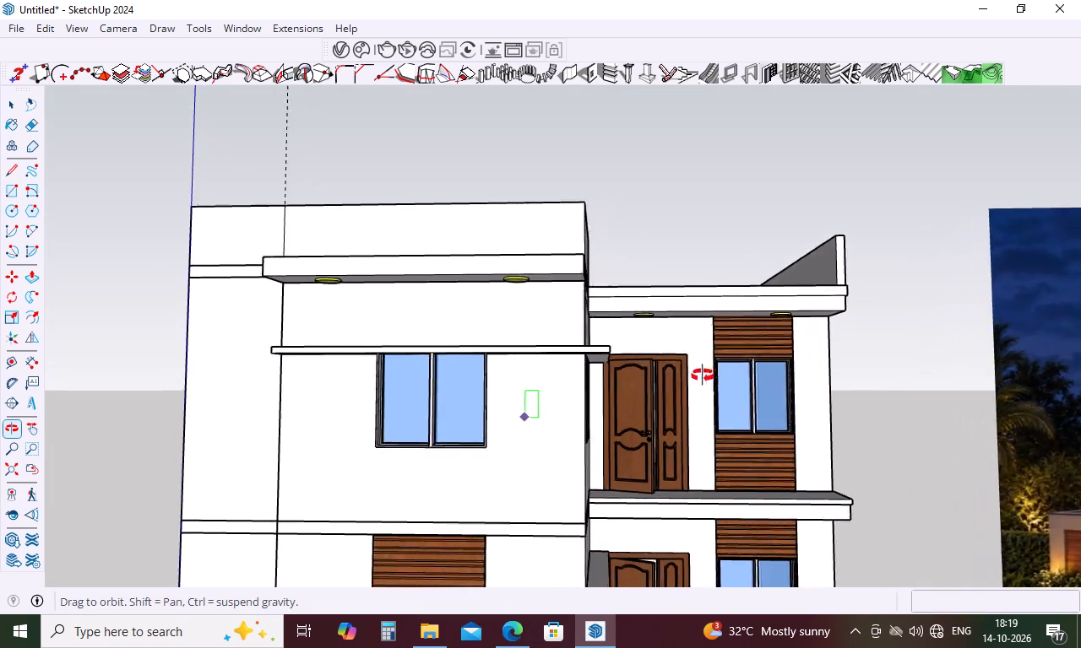
pyautogui.moveTo(703, 375); pyautogui.dragTo(744, 359, button='middle')
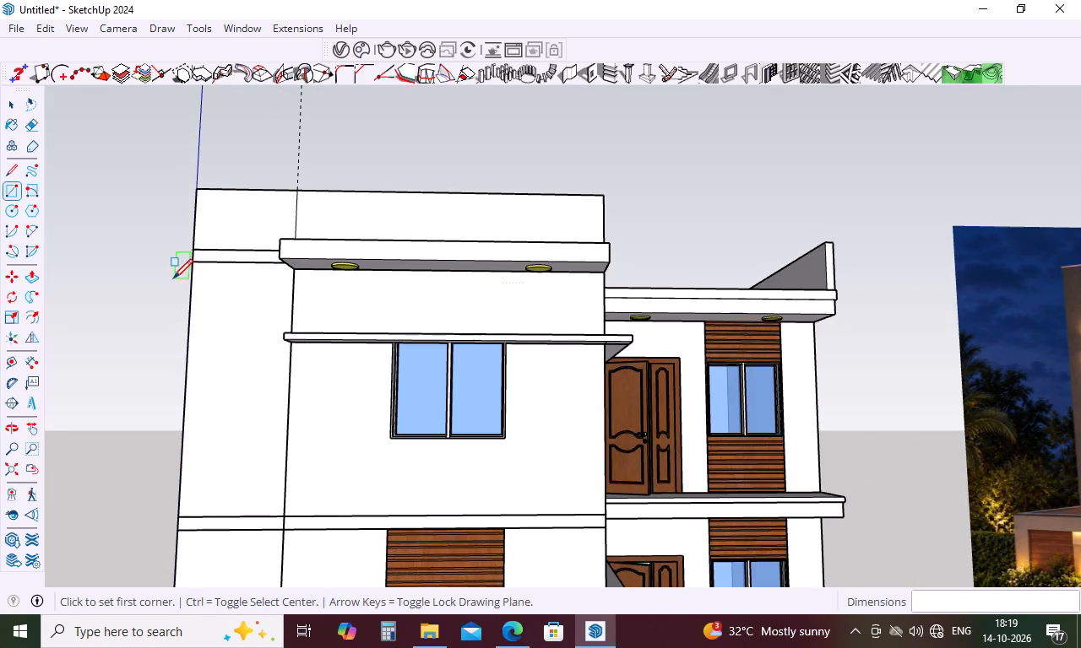
pyautogui.scroll(9, 287, 283)
pyautogui.click(301, 264)
pyautogui.scroll(-6, 301, 264)
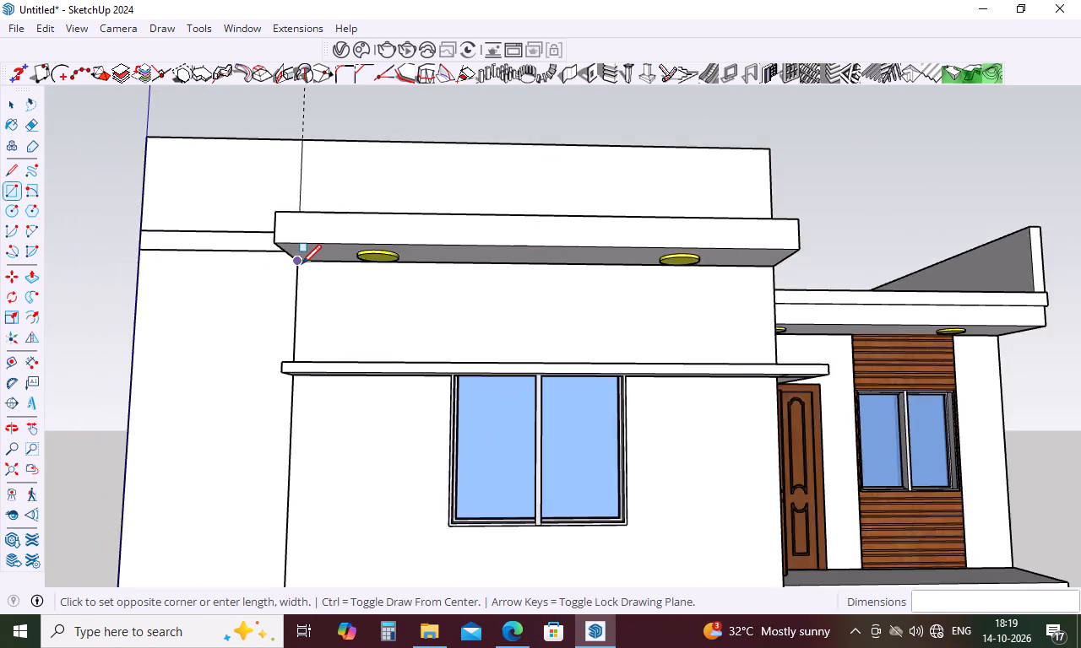
pyautogui.scroll(-4, 301, 264)
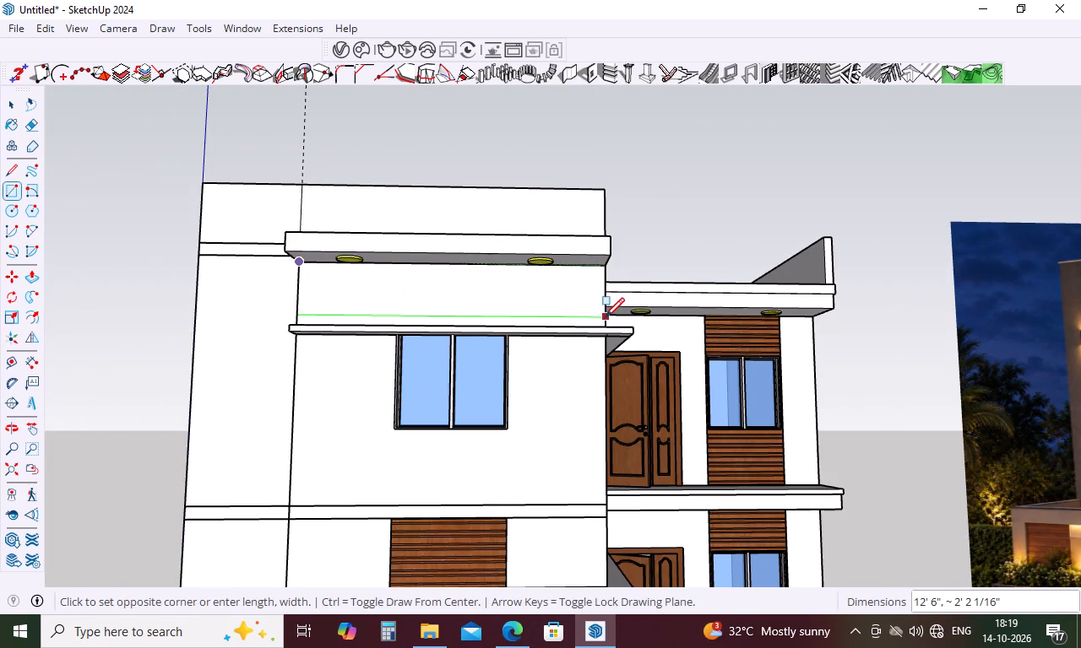
pyautogui.scroll(7, 606, 317)
pyautogui.moveTo(606, 321); pyautogui.dragTo(596, 390, button='middle')
pyautogui.scroll(6, 596, 391)
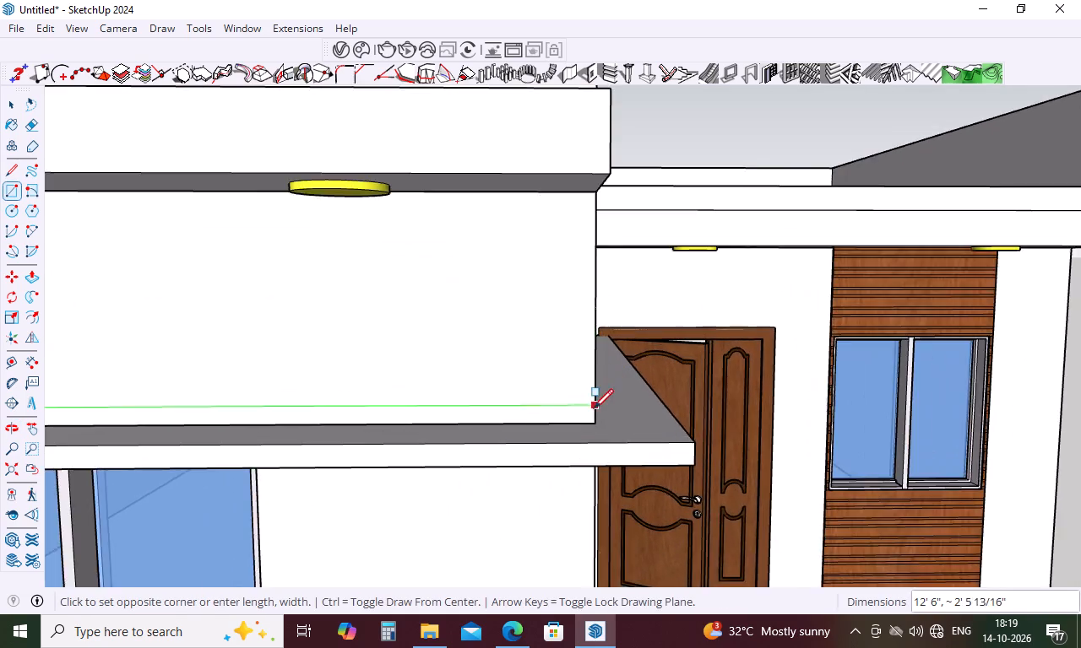
pyautogui.scroll(2, 594, 408)
pyautogui.click(595, 429)
# Pull the face above the side ledge, the two bands over it and the side parapet face outward by 2".
pyautogui.scroll(-5, 553, 354)
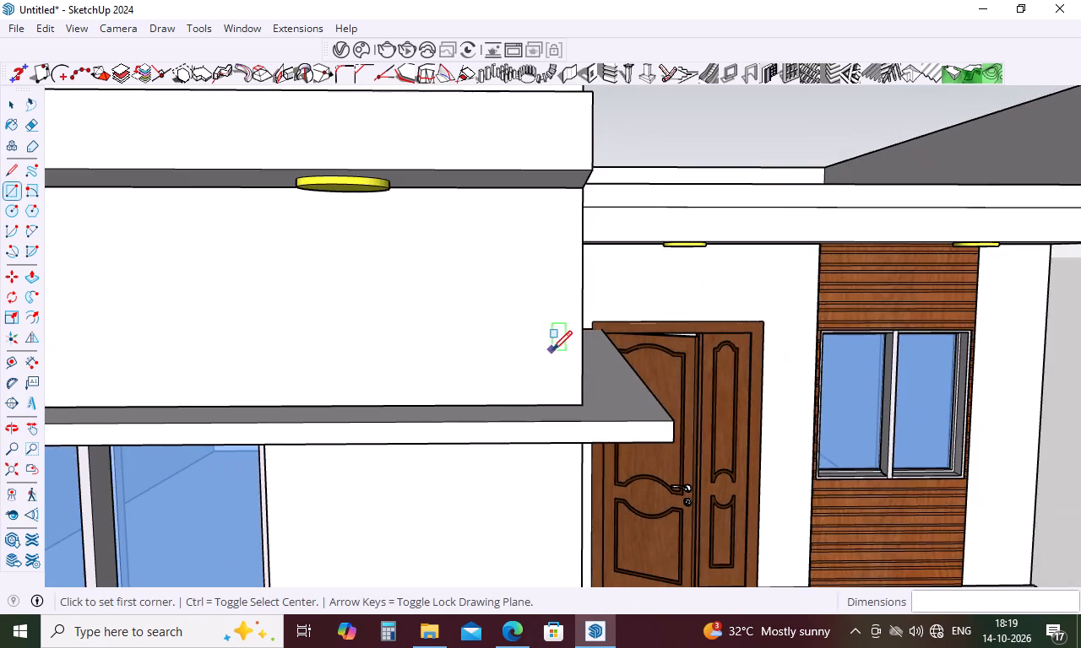
pyautogui.moveTo(552, 350); pyautogui.dragTo(504, 402, button='middle')
pyautogui.press('space')
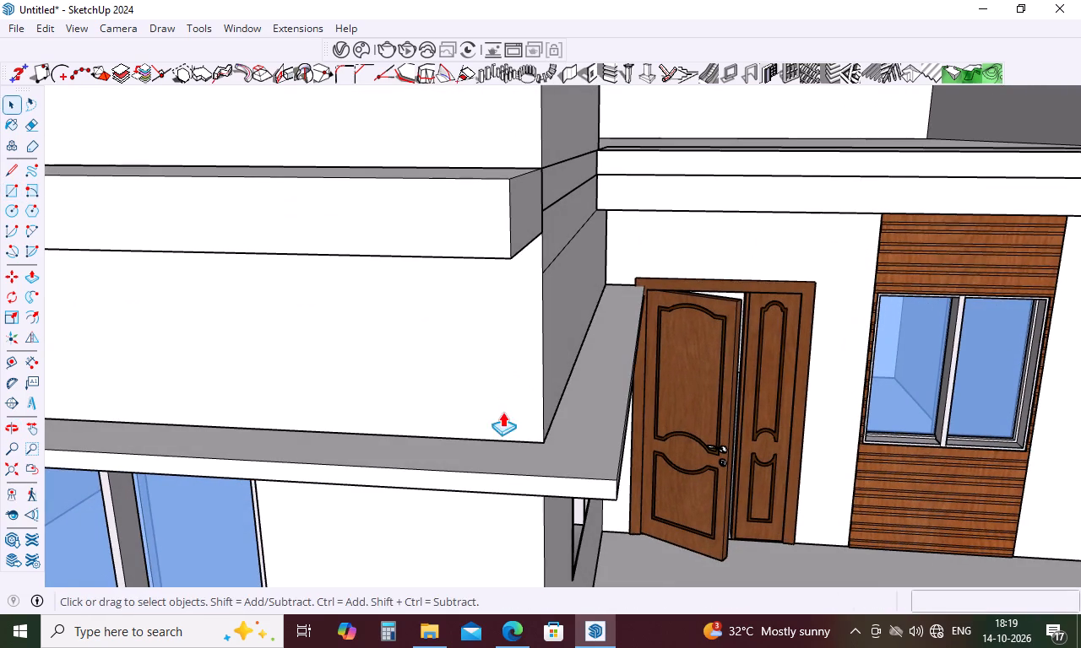
pyautogui.press('p')
pyautogui.moveTo(575, 304); pyautogui.dragTo(403, 352, button='middle')
pyautogui.click(416, 364)
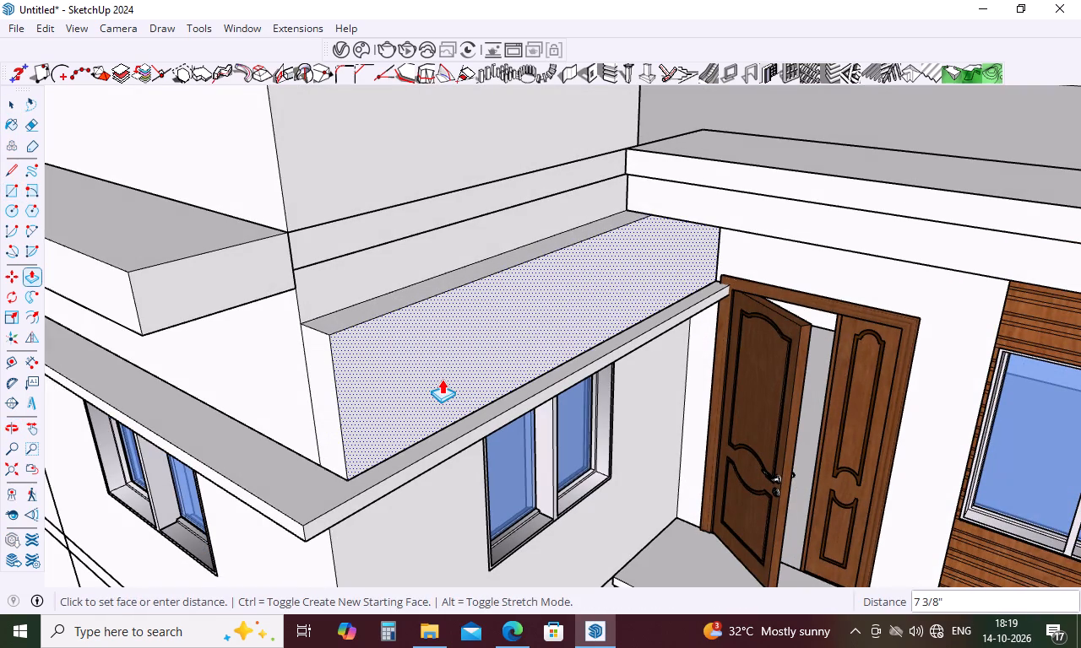
pyautogui.press('2')
pyautogui.press('Return')
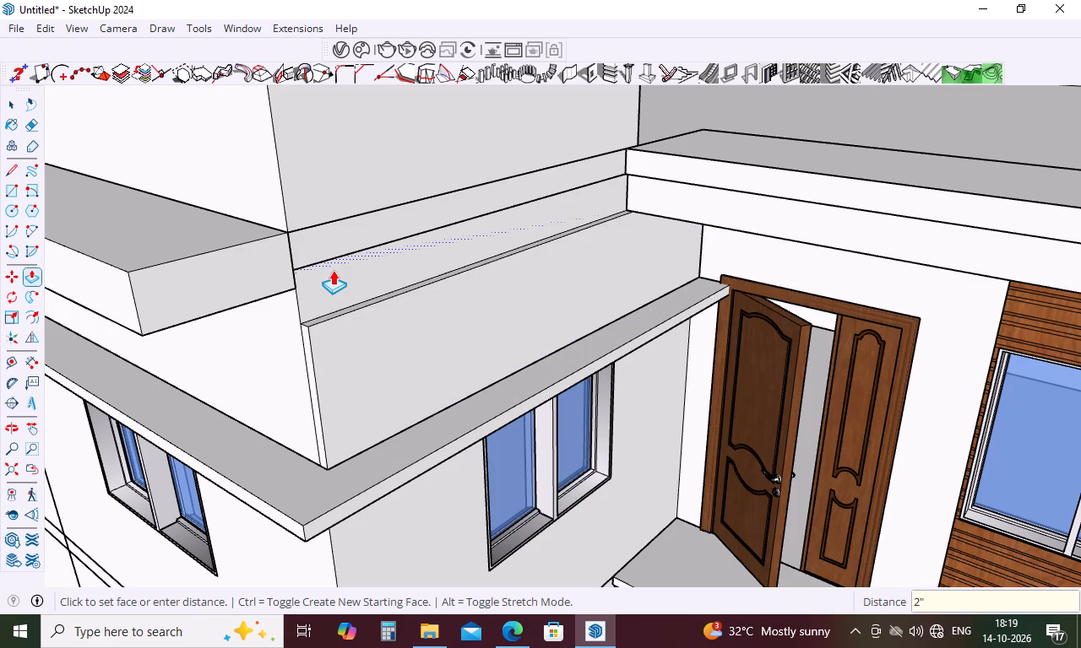
pyautogui.doubleClick(333, 273)
pyautogui.doubleClick(327, 243)
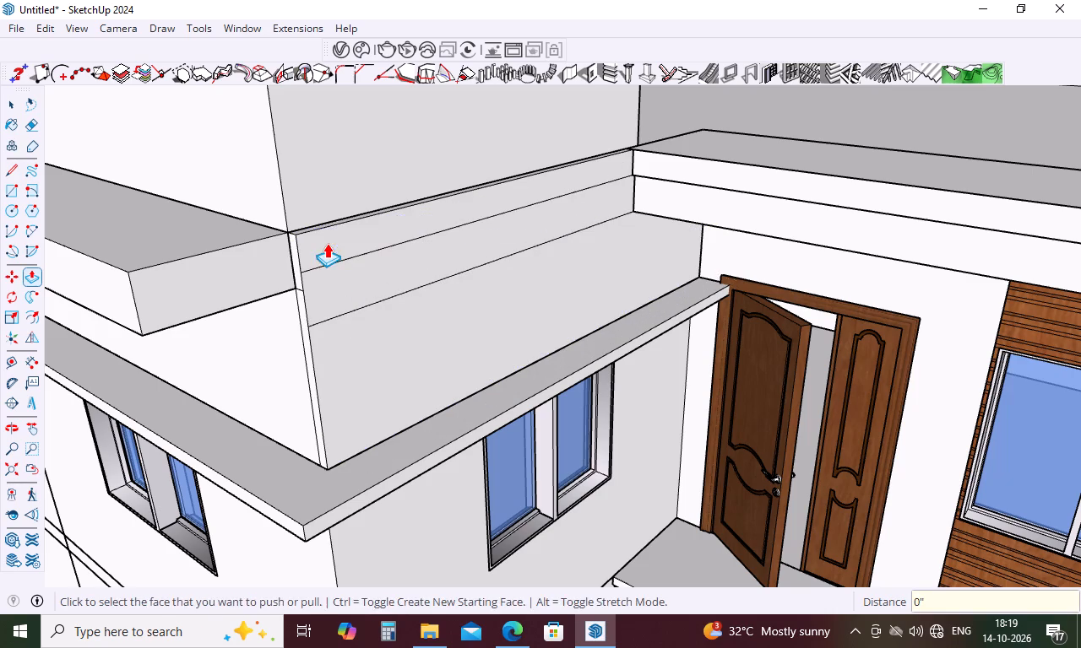
pyautogui.doubleClick(319, 187)
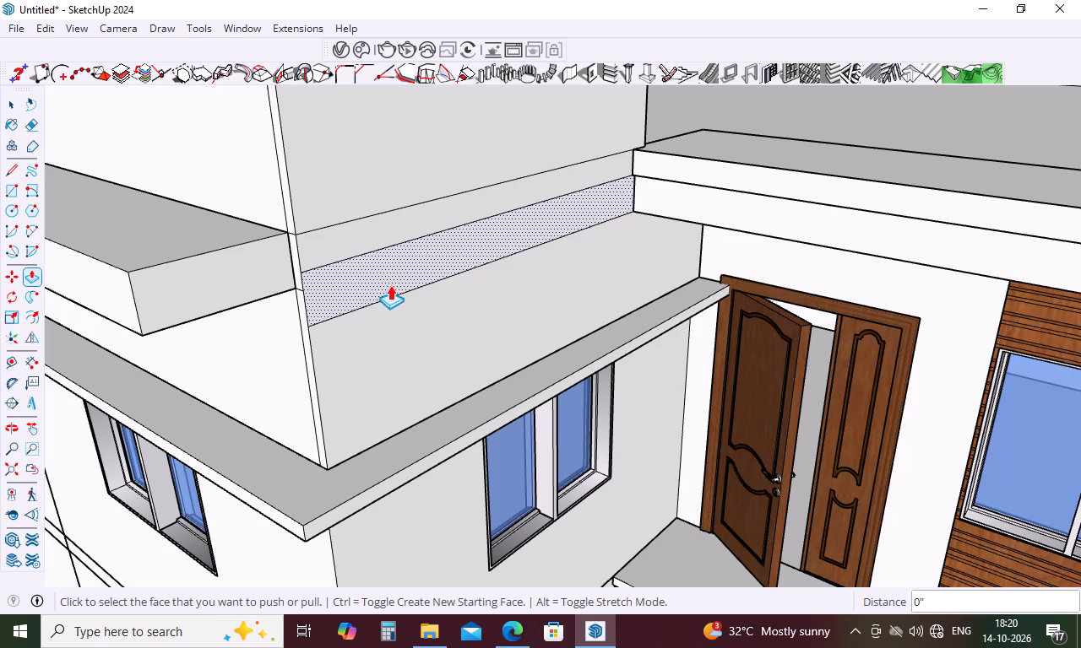
# Pull the front parapet face, the face between the front ledges, the narrow parapet corner strip and the tall end-column face outward by 2".
pyautogui.scroll(-8, 442, 311)
pyautogui.doubleClick(340, 224)
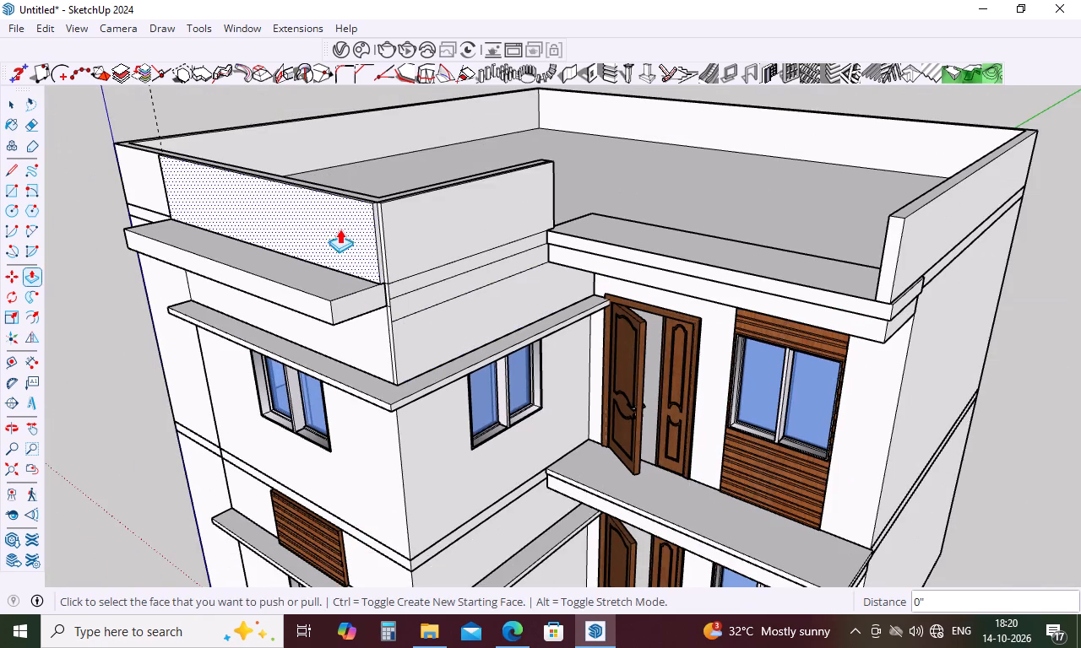
pyautogui.doubleClick(373, 335)
pyautogui.moveTo(375, 340); pyautogui.dragTo(560, 294, button='middle')
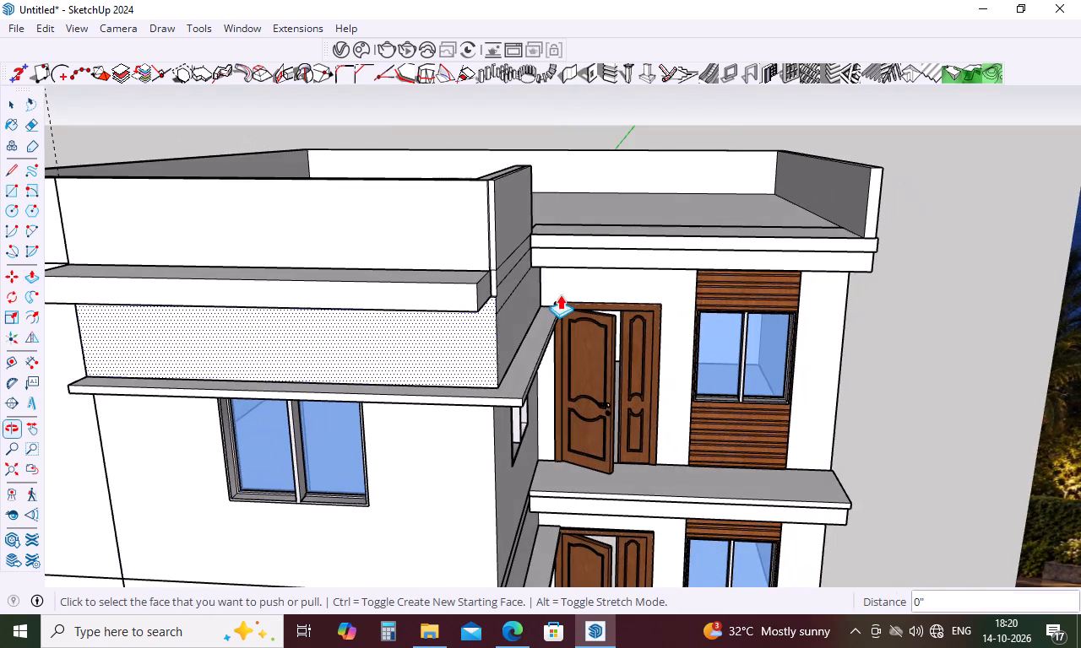
pyautogui.scroll(9, 477, 214)
pyautogui.doubleClick(499, 216)
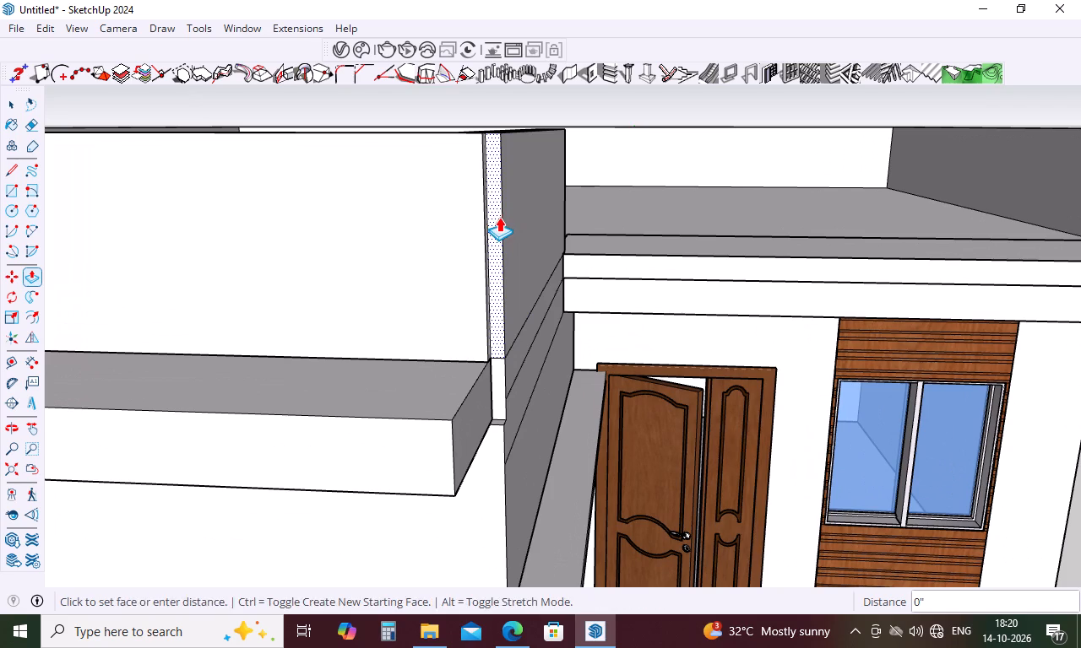
pyautogui.scroll(-19, 502, 219)
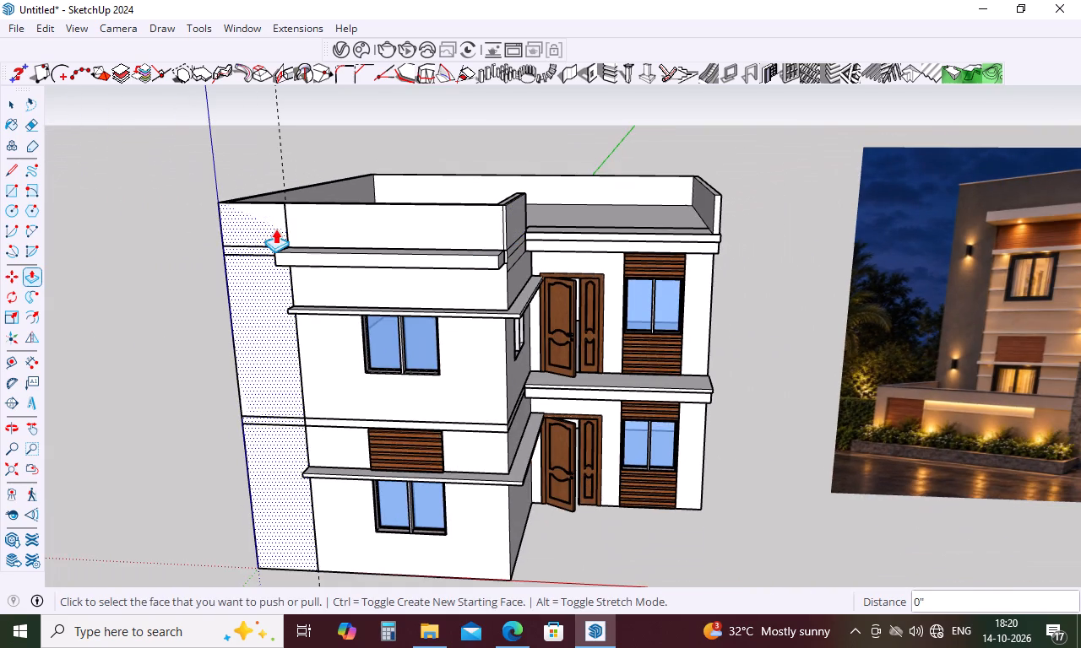
pyautogui.doubleClick(264, 223)
pyautogui.press('Escape')
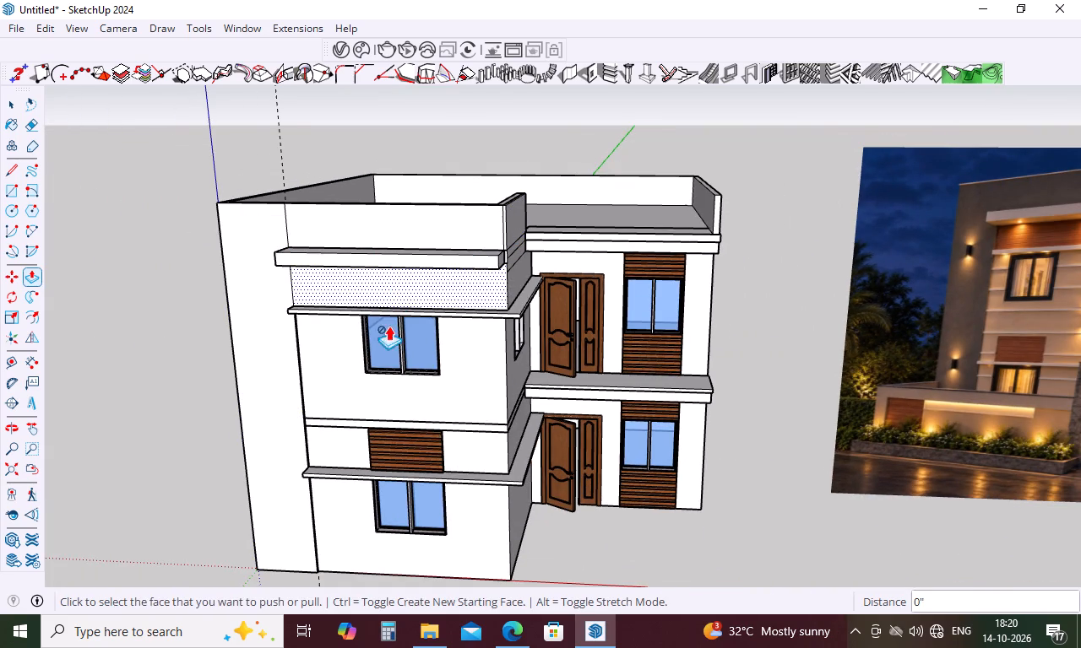
# Pull the narrow strip between the upper front ledge's end and the wall corner outward by 2".
pyautogui.moveTo(364, 353); pyautogui.dragTo(316, 347, button='middle')
pyautogui.scroll(9, 298, 348)
pyautogui.moveTo(305, 333); pyautogui.dragTo(247, 314, button='middle')
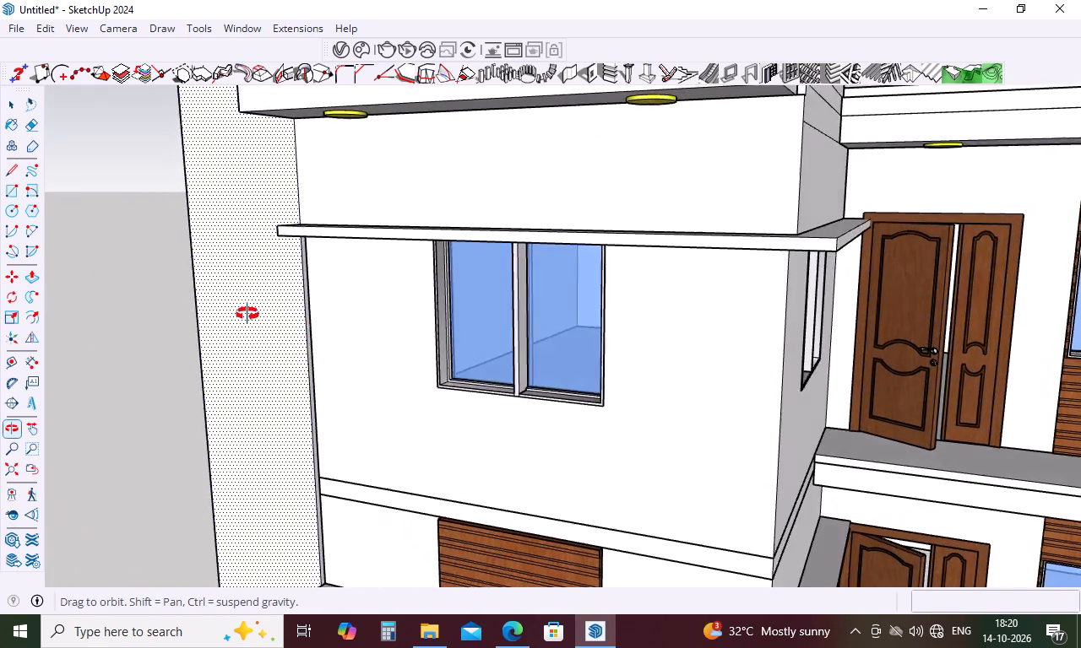
pyautogui.moveTo(247, 314); pyautogui.dragTo(333, 313, button='middle')
pyautogui.press('Escape')
pyautogui.scroll(-9, 348, 318)
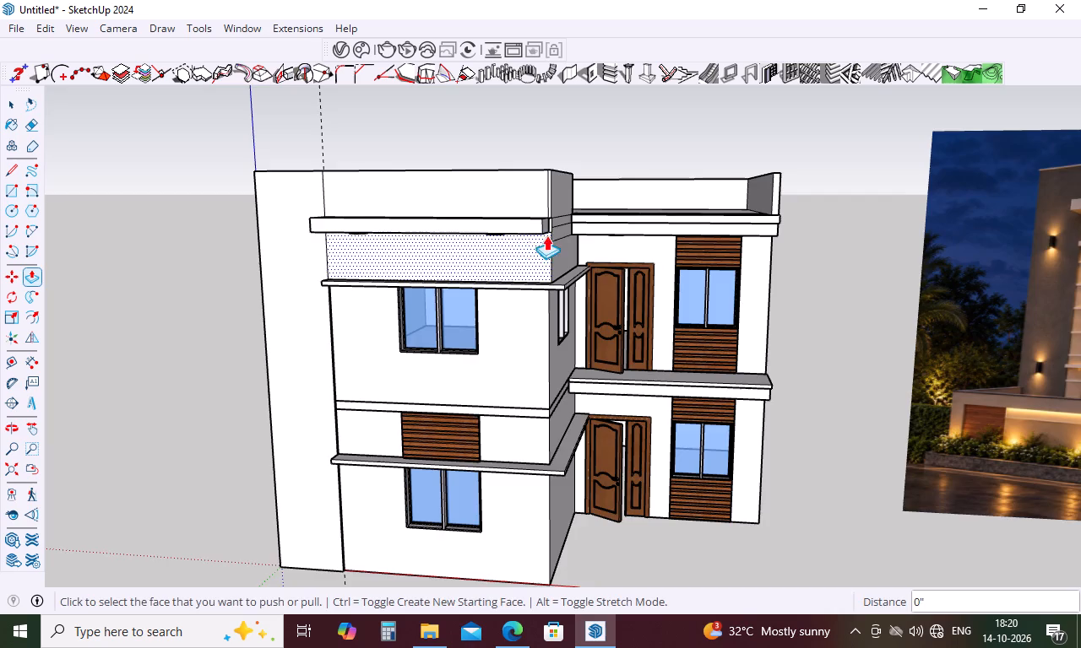
pyautogui.moveTo(546, 235); pyautogui.dragTo(410, 289, button='middle')
pyautogui.press('e')
pyautogui.scroll(9, 509, 268)
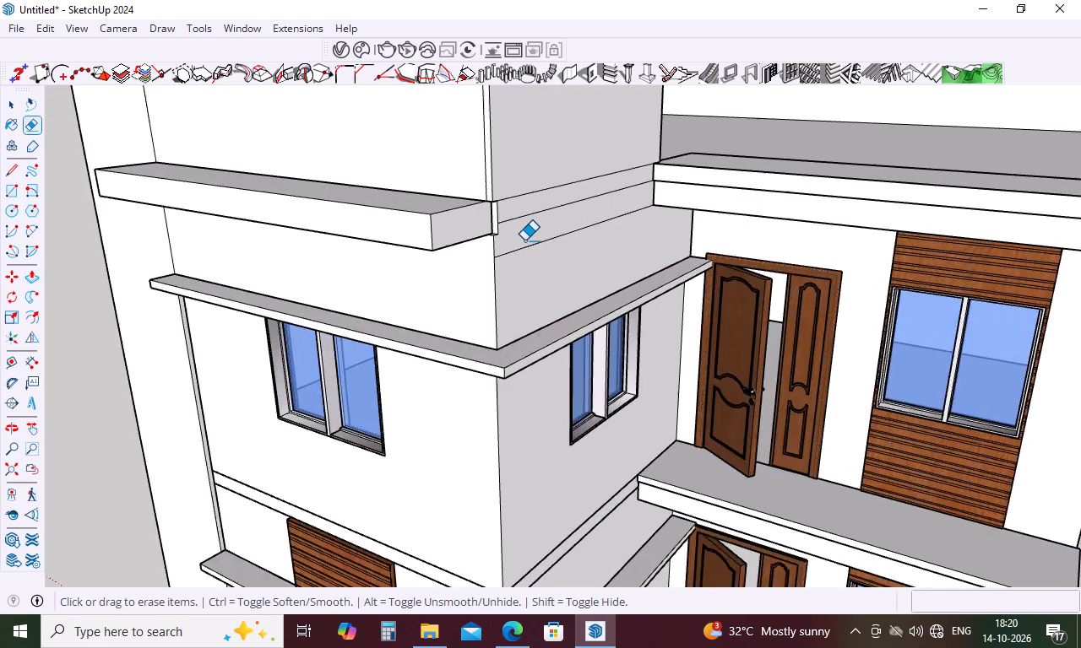
pyautogui.scroll(4, 524, 240)
pyautogui.press('space')
pyautogui.press('p')
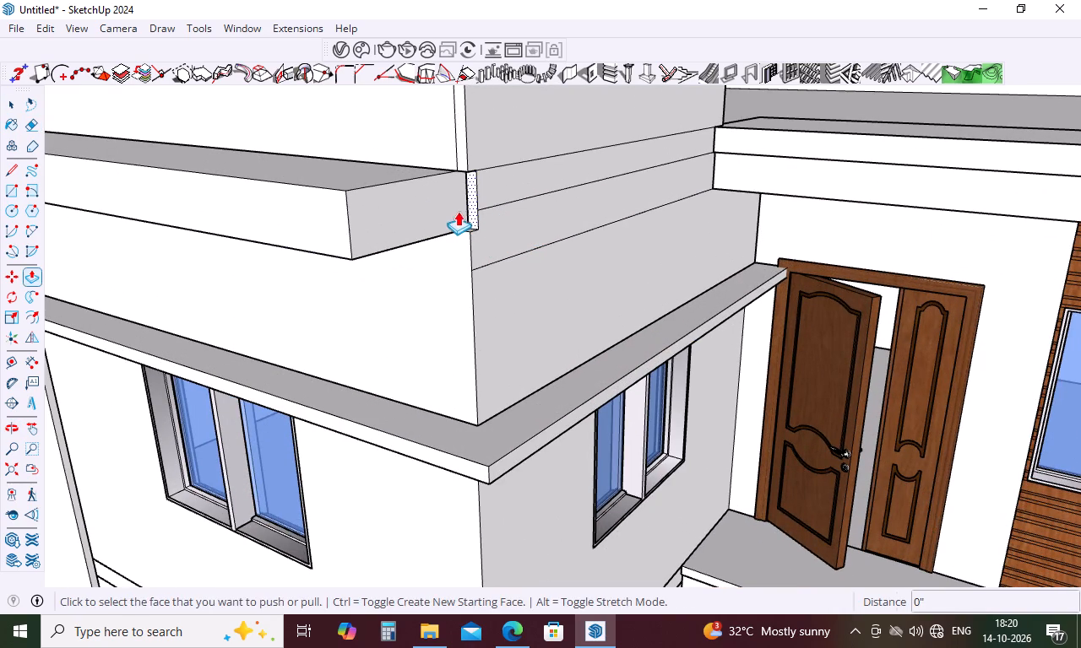
pyautogui.doubleClick(462, 209)
pyautogui.press('Escape')
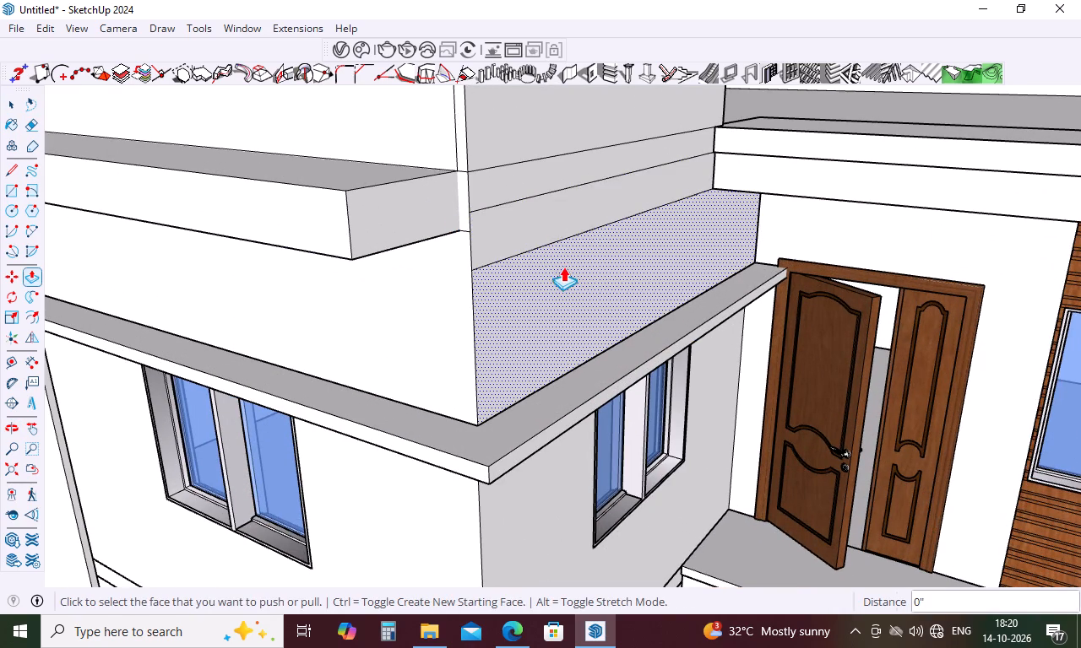
# Erase the three horizontal seam lines across the side wall between the parapet and the side ledge.
pyautogui.press('e')
pyautogui.scroll(3, 486, 171)
pyautogui.click(493, 170)
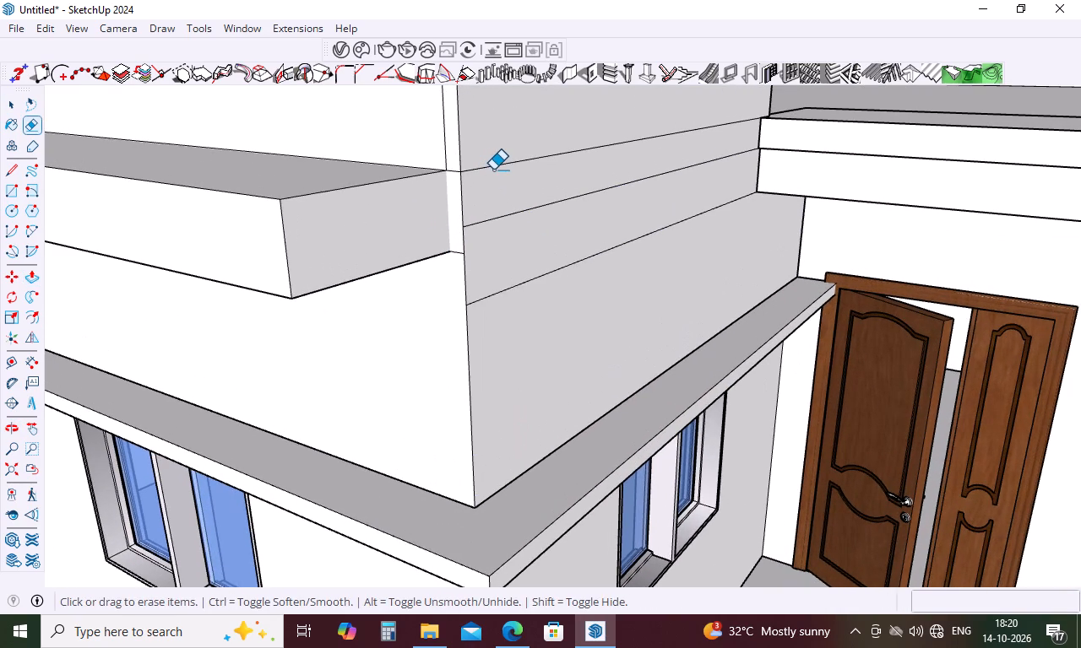
pyautogui.moveTo(502, 161); pyautogui.dragTo(505, 170)
pyautogui.moveTo(516, 199); pyautogui.dragTo(517, 217)
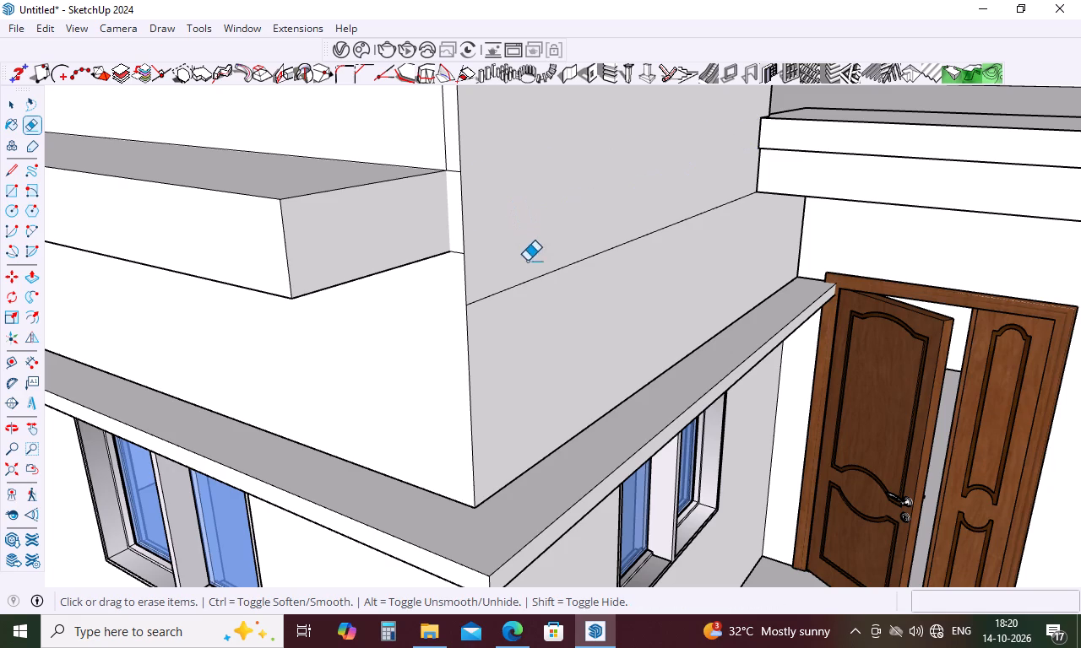
pyautogui.moveTo(527, 263); pyautogui.dragTo(532, 286)
pyautogui.scroll(-5, 536, 295)
# Erase the vertical seam on the front parapet face near the corner and the short seam on the parapet's top.
pyautogui.moveTo(543, 262); pyautogui.dragTo(552, 289, button='middle')
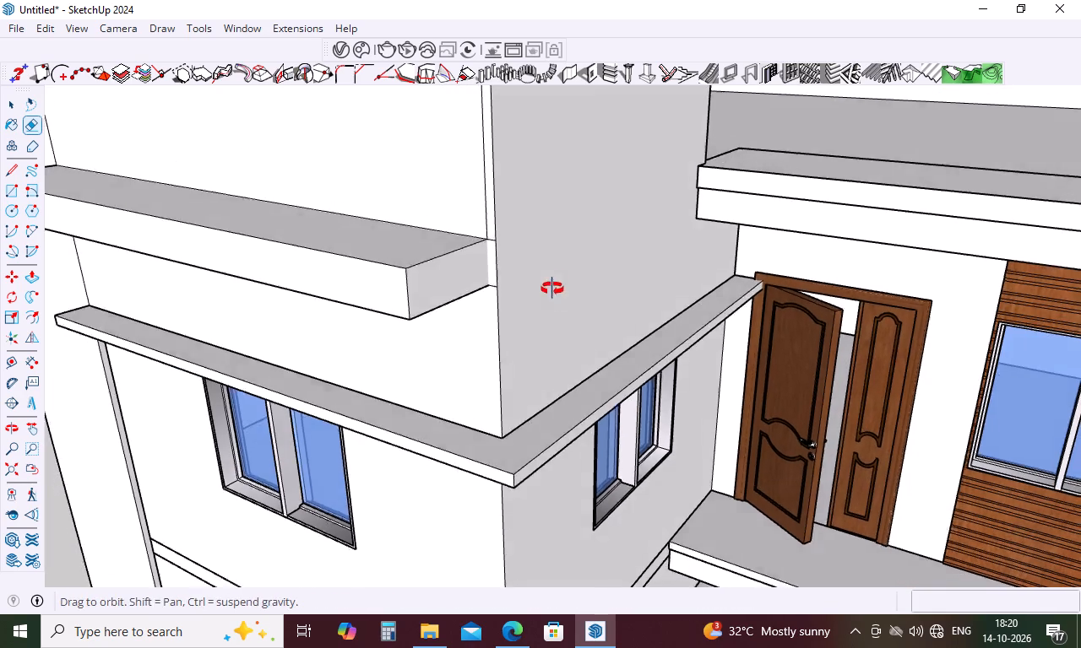
pyautogui.moveTo(552, 289); pyautogui.dragTo(651, 305, button='middle')
pyautogui.click(601, 193)
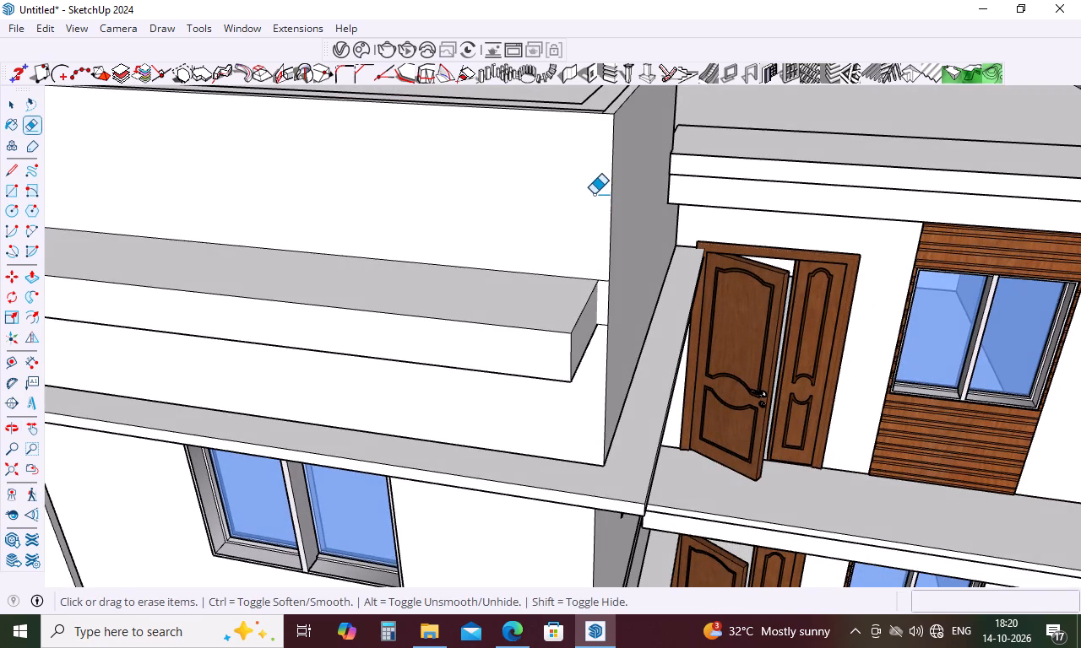
pyautogui.scroll(-5, 593, 194)
pyautogui.moveTo(593, 194); pyautogui.dragTo(667, 253, button='middle')
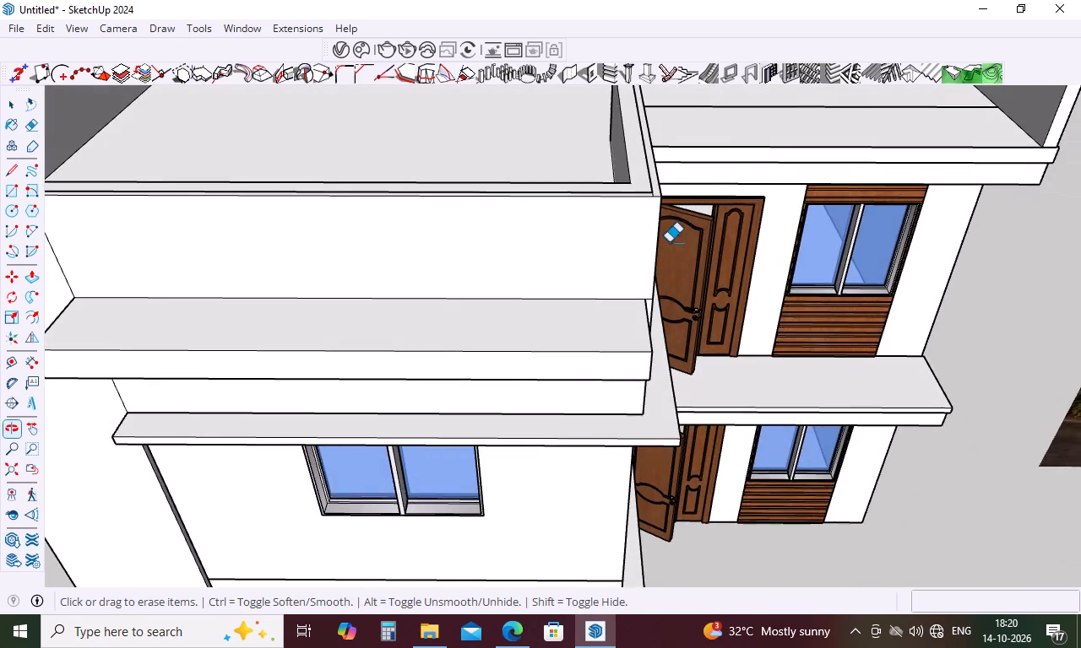
pyautogui.scroll(20, 660, 200)
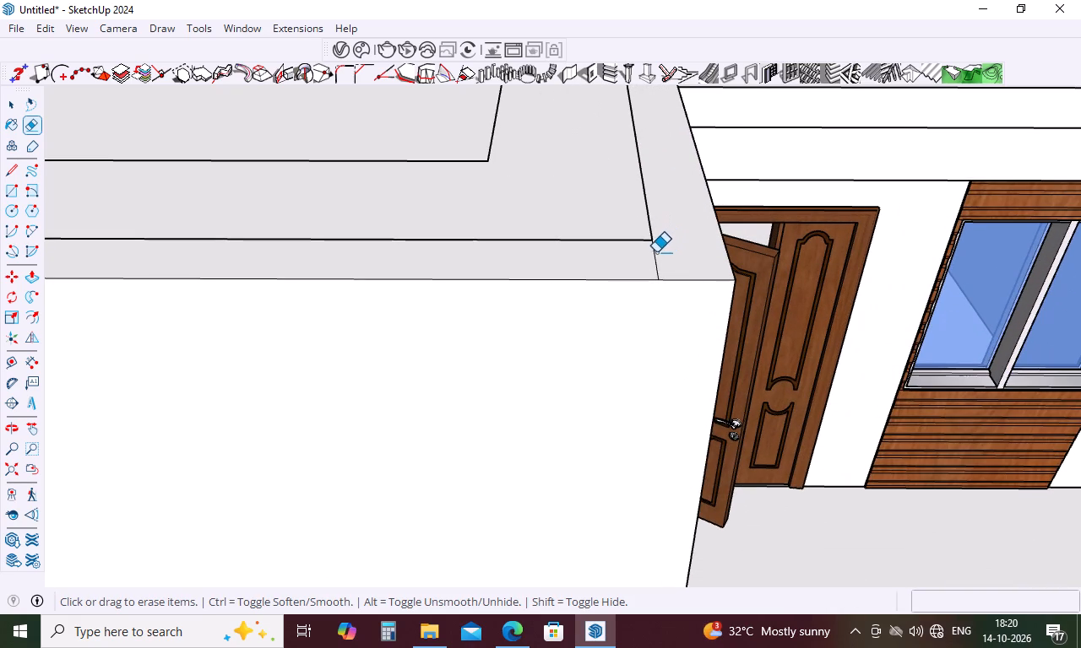
pyautogui.click(652, 258)
pyautogui.click(651, 251)
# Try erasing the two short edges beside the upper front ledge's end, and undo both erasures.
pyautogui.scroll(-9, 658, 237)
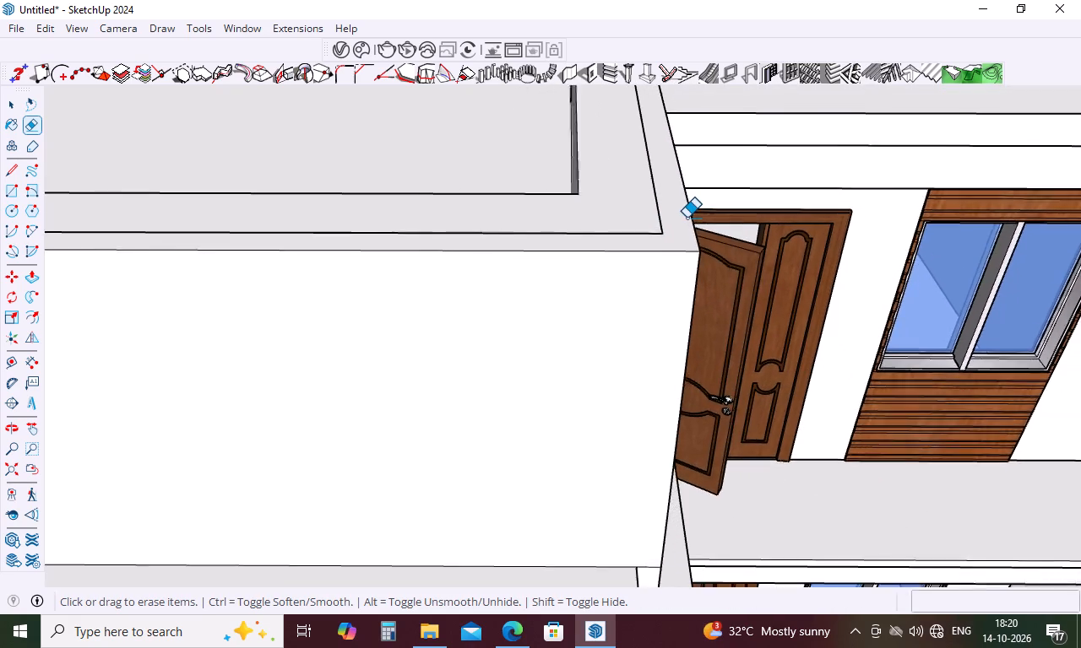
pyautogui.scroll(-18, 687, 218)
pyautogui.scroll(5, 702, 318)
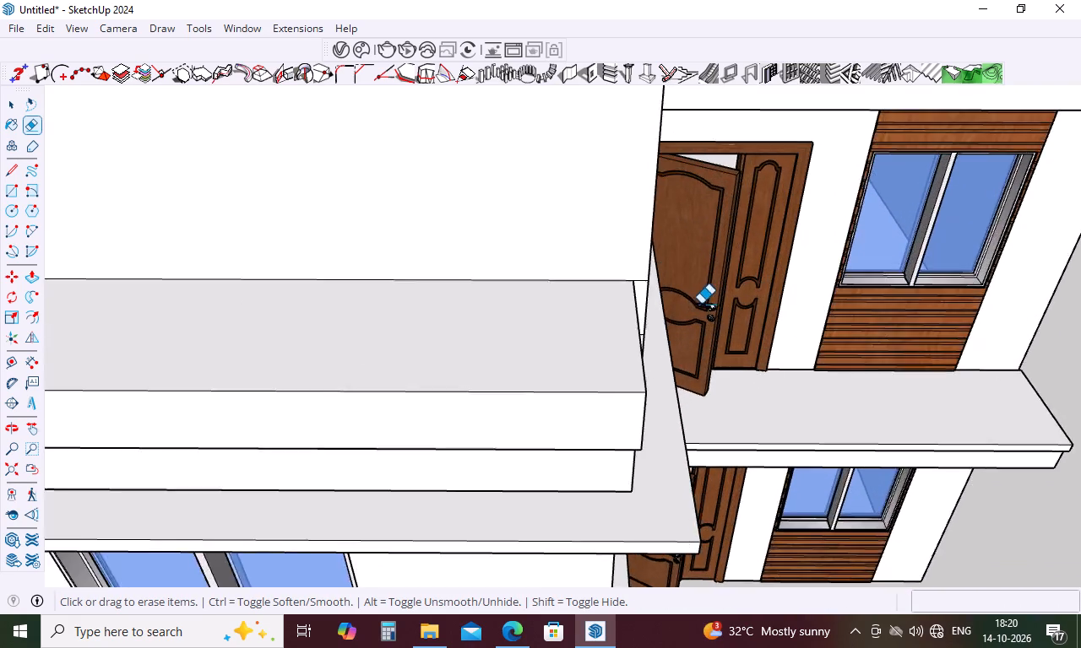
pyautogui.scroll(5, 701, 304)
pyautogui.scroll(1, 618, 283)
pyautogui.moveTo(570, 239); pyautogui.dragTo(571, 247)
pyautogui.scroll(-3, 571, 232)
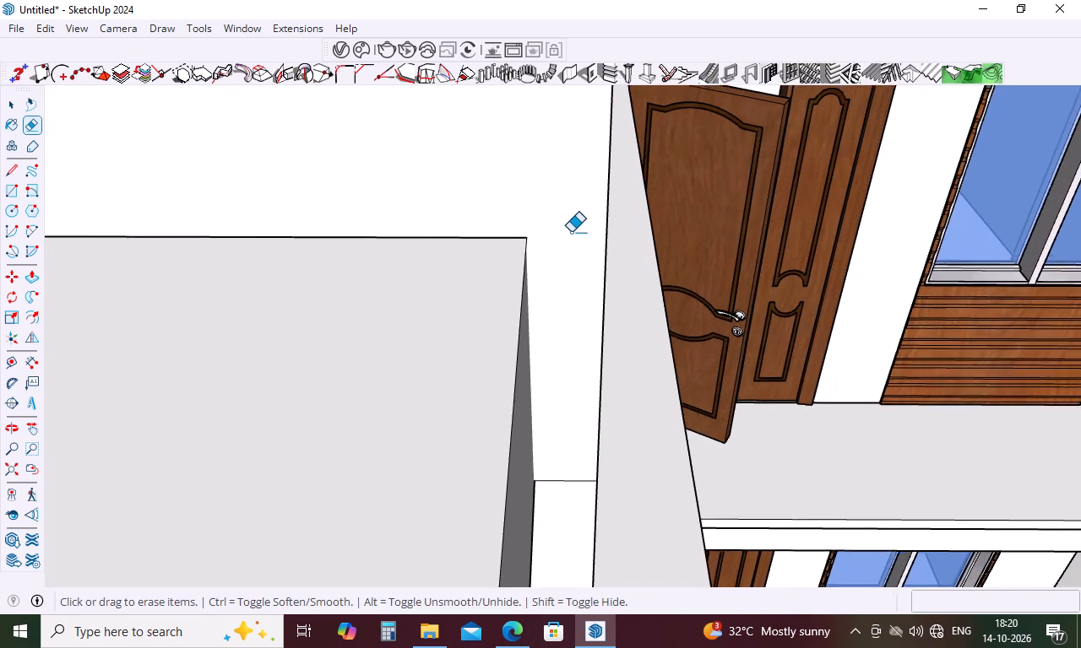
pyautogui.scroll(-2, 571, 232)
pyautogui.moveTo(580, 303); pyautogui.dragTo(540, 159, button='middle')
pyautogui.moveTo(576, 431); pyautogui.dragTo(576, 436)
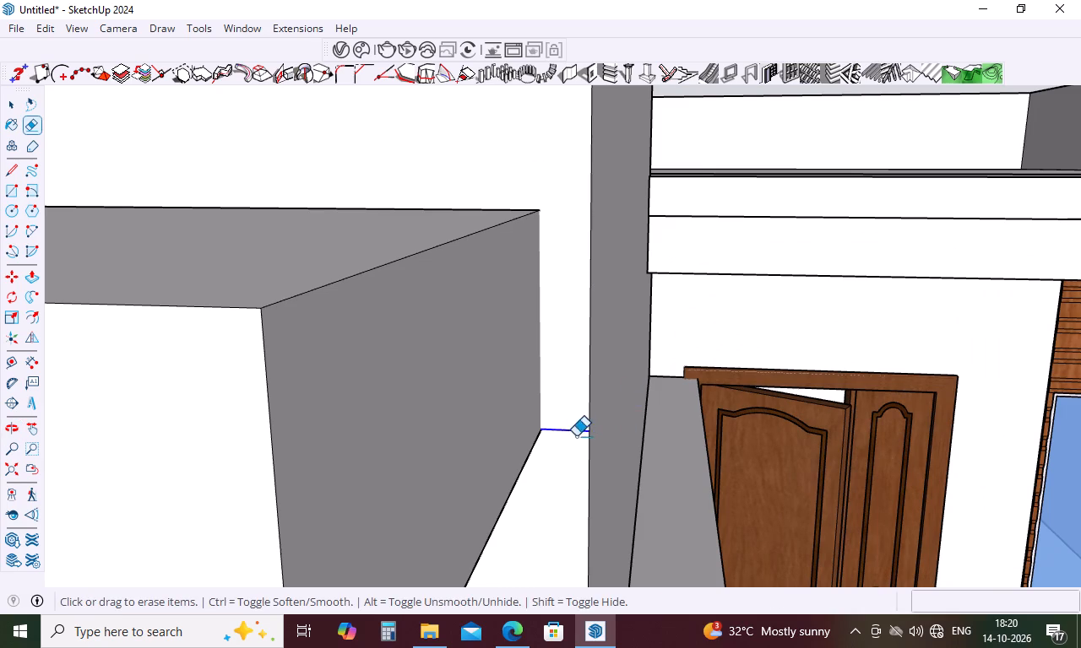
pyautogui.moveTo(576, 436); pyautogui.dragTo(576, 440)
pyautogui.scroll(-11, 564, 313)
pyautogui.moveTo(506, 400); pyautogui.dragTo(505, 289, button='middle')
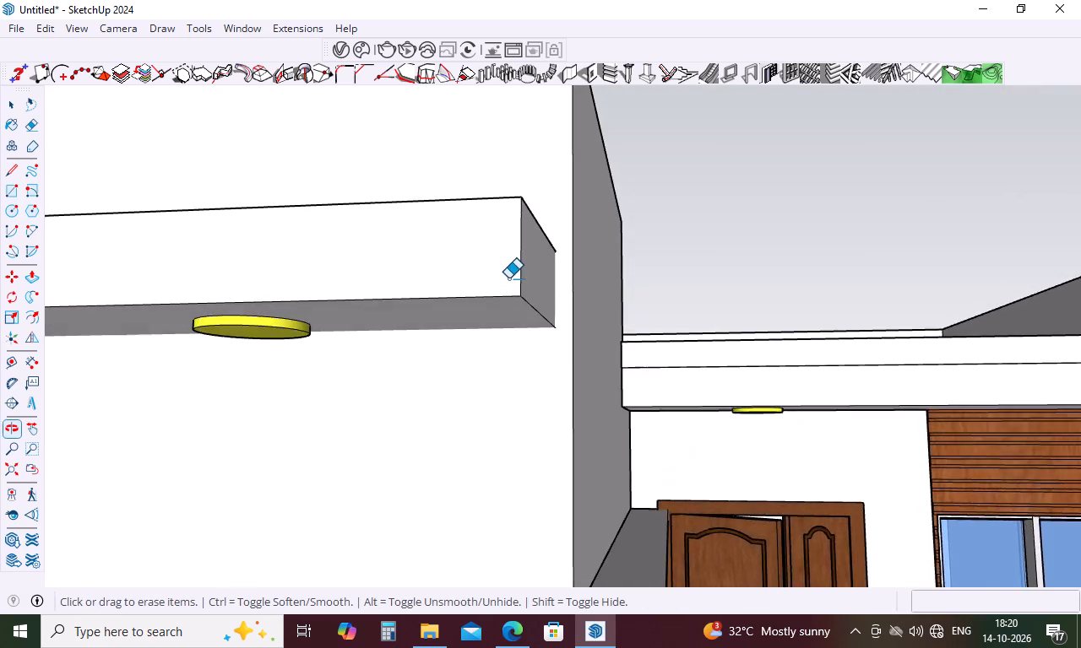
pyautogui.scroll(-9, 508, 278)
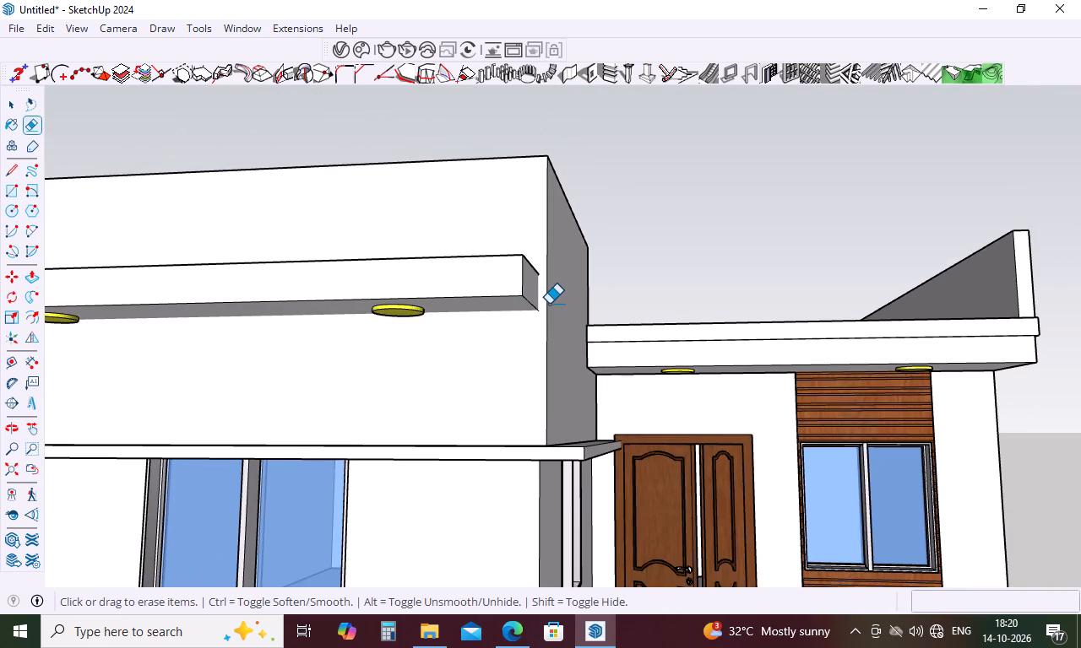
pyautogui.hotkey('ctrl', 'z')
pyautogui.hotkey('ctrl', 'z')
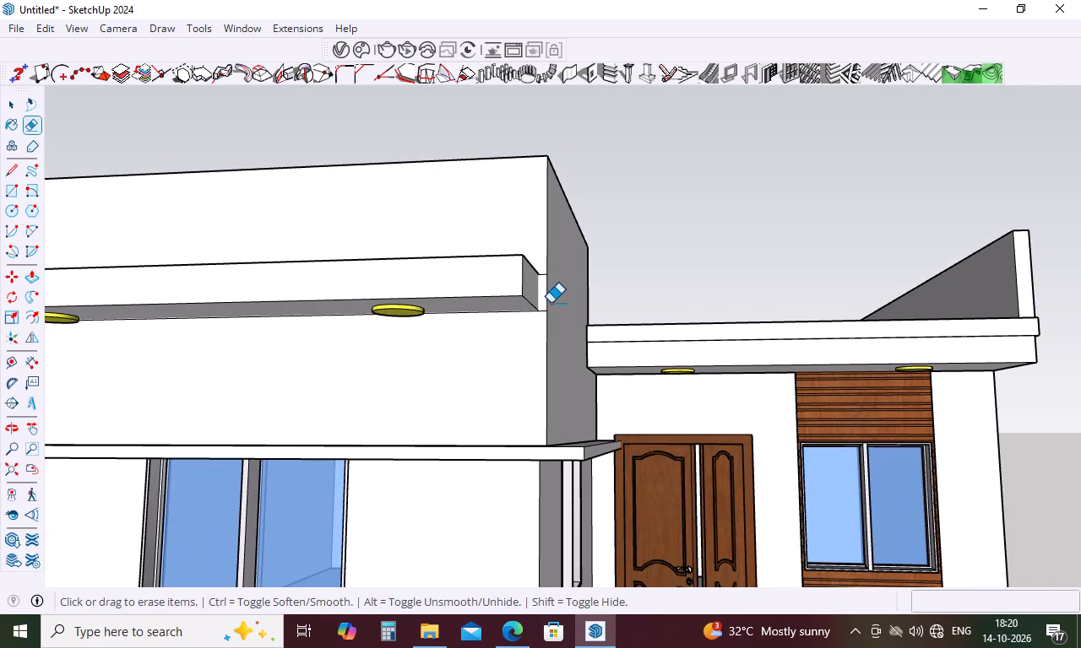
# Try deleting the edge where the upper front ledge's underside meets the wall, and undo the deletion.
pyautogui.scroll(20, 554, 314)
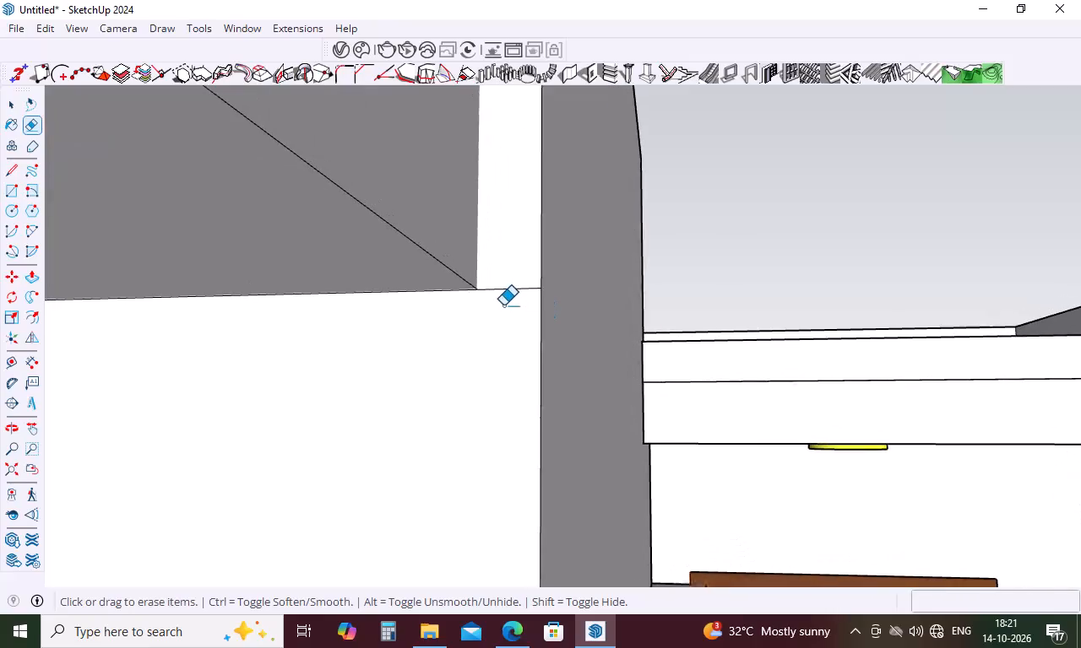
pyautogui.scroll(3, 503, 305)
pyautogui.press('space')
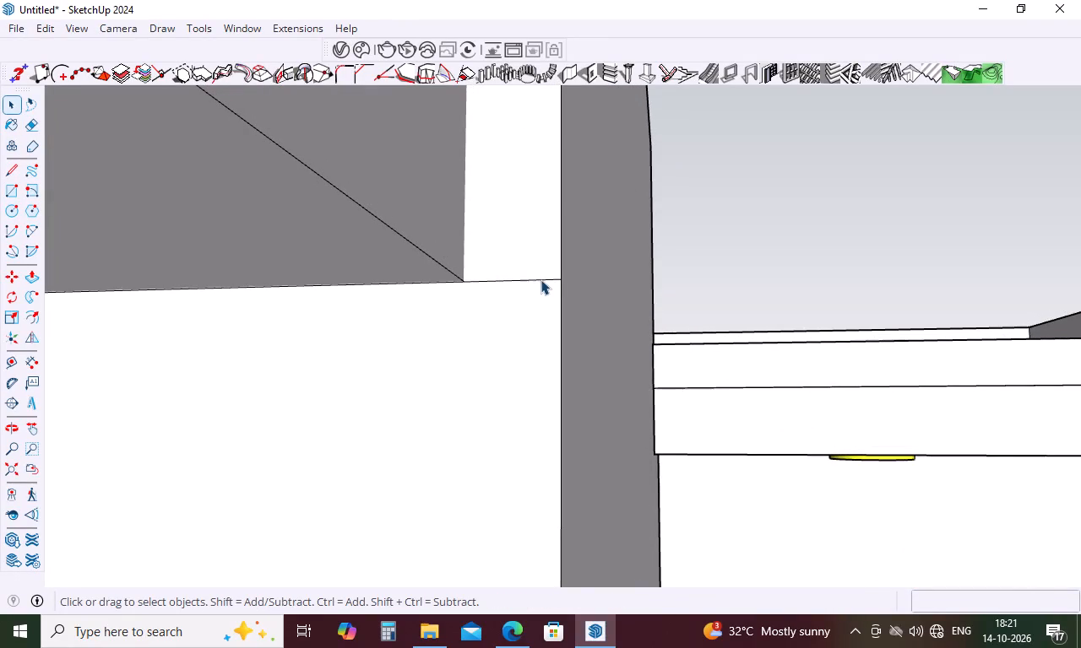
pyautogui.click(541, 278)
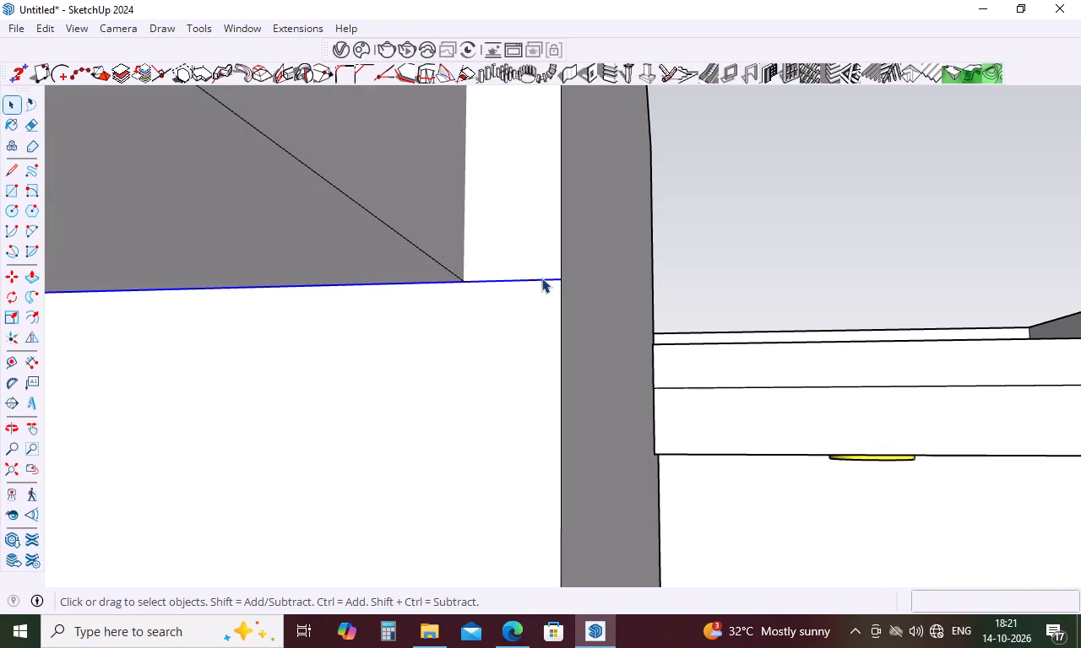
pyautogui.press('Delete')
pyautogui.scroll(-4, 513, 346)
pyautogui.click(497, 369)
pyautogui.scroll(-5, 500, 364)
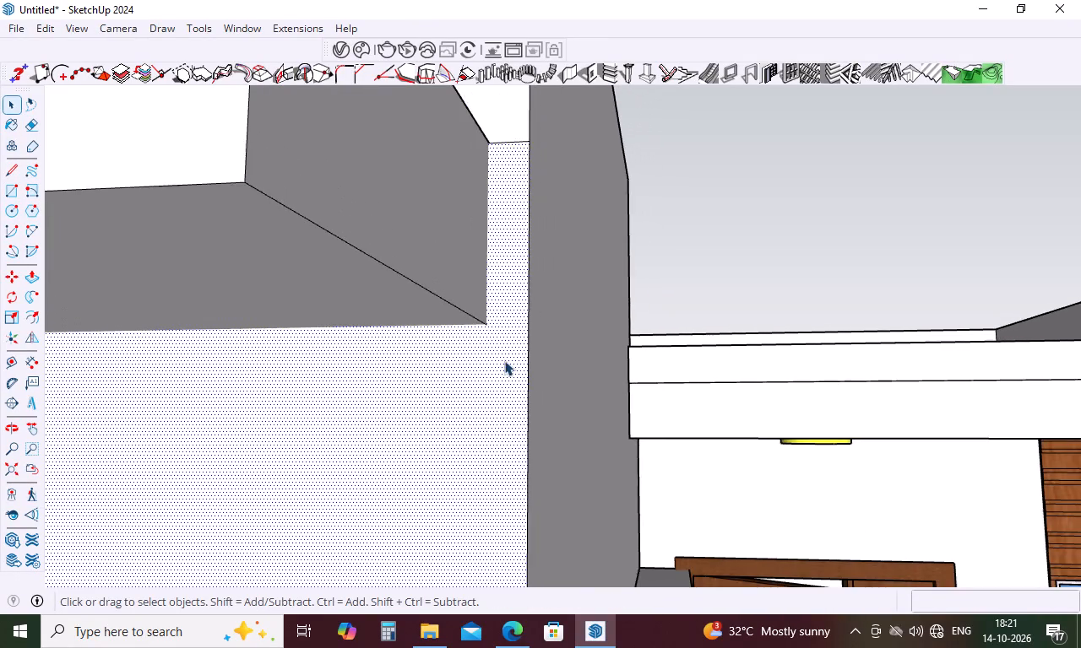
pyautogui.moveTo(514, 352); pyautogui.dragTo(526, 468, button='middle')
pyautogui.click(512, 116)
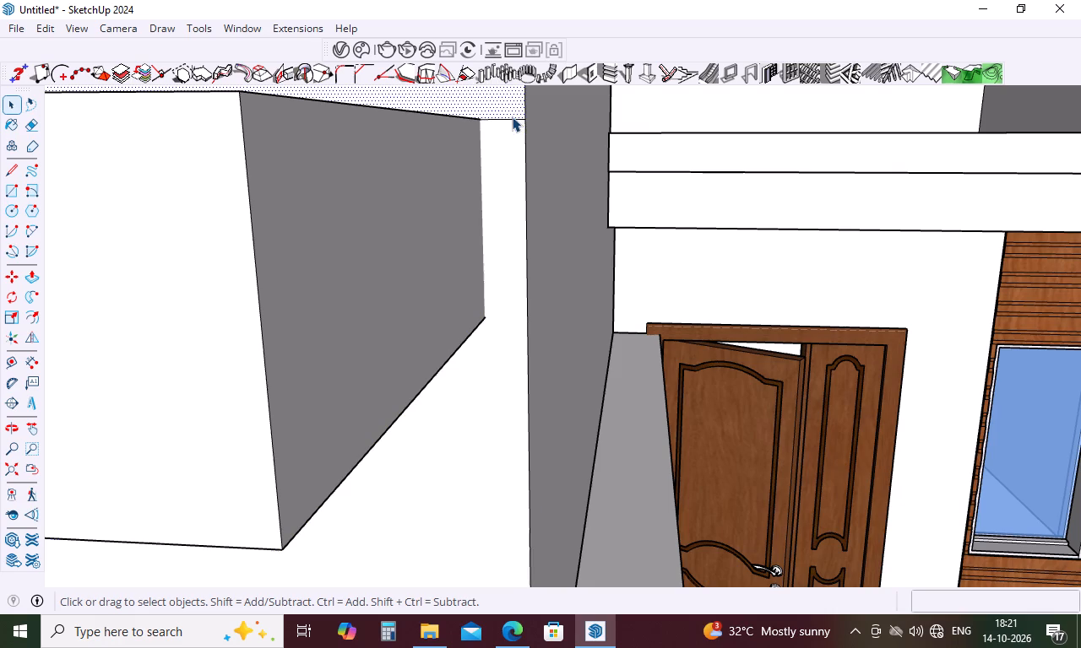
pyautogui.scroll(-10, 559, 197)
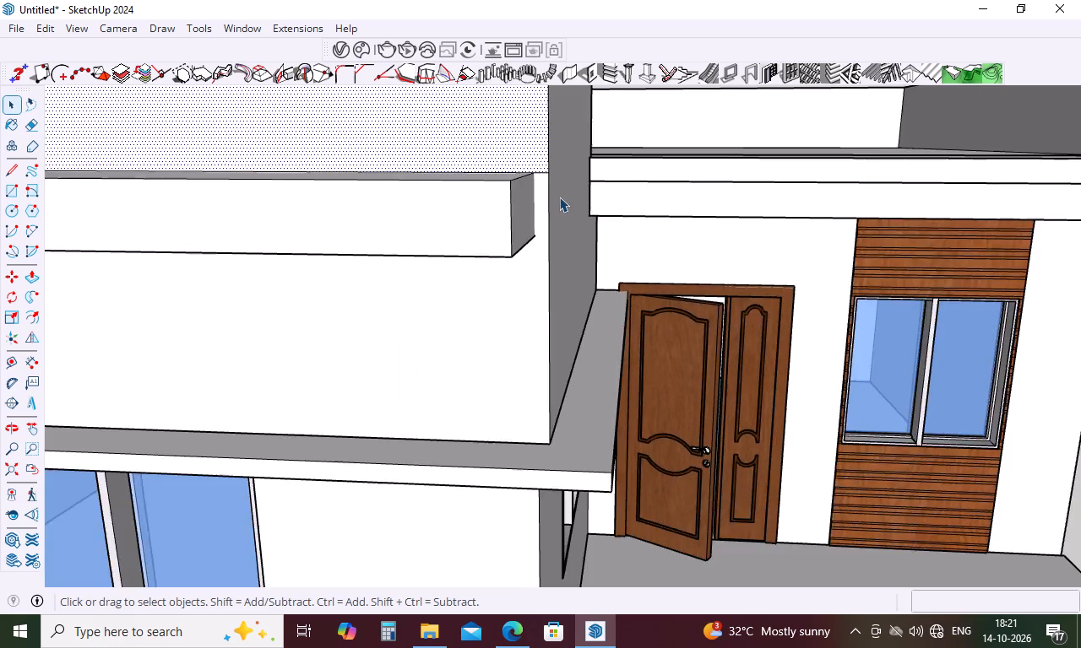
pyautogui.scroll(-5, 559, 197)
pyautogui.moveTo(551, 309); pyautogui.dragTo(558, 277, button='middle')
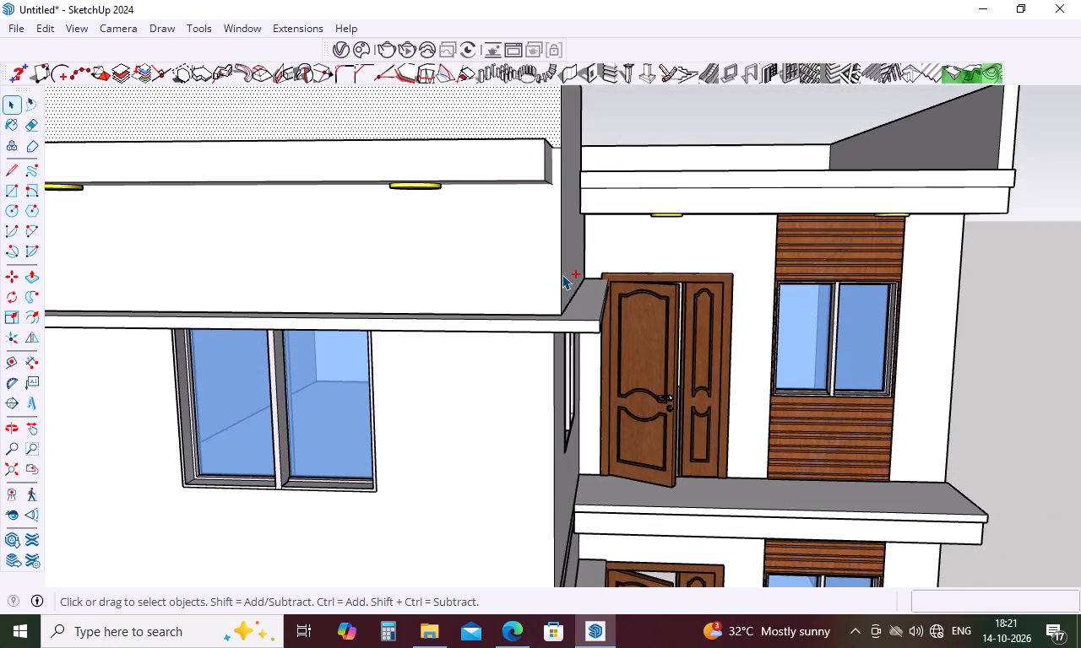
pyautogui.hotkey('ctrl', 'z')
# Delete the short upper edge between the front parapet face and the strip at the upper ledge's end.
pyautogui.scroll(-14, 562, 274)
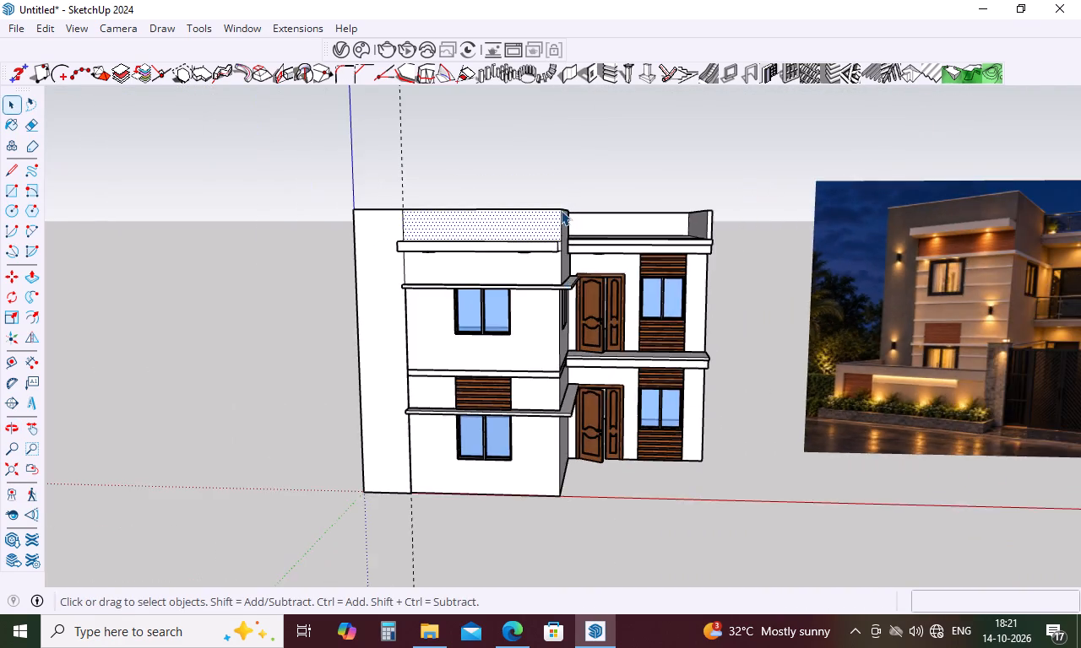
pyautogui.scroll(20, 561, 210)
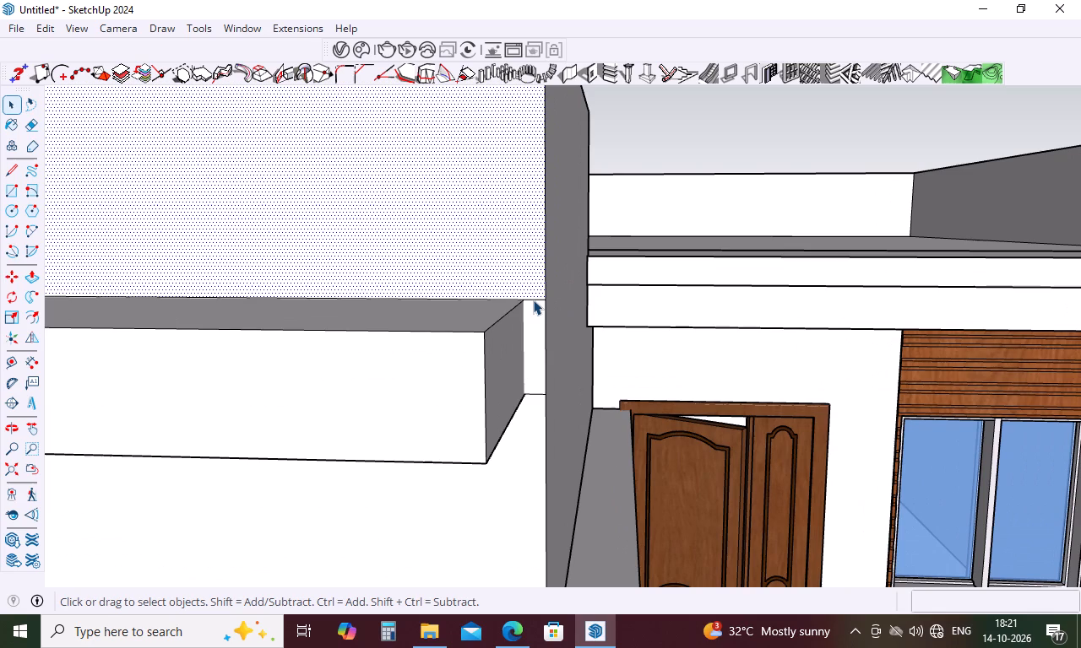
pyautogui.click(533, 298)
pyautogui.press('Delete')
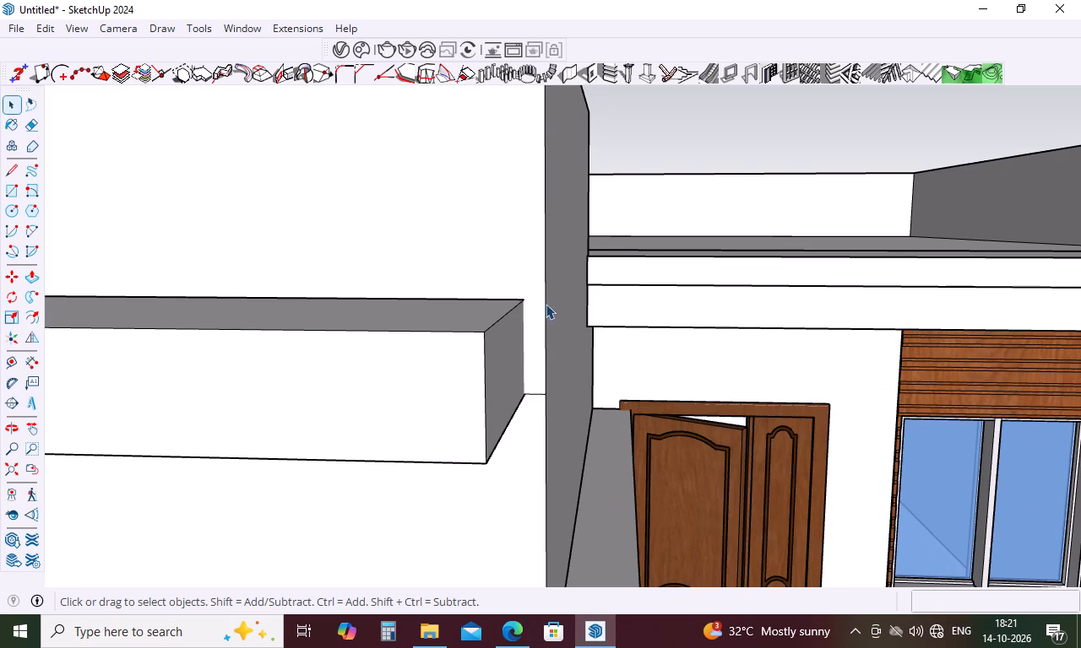
pyautogui.scroll(-5, 546, 304)
pyautogui.scroll(-10, 621, 304)
pyautogui.moveTo(456, 342); pyautogui.dragTo(616, 304, button='middle')
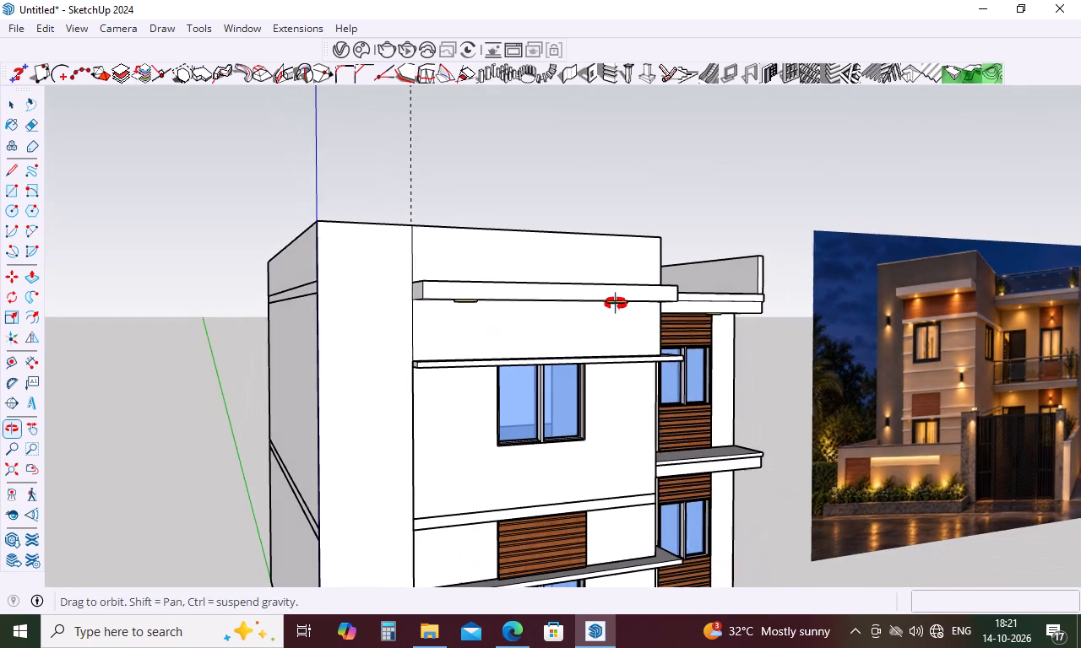
pyautogui.moveTo(616, 304); pyautogui.dragTo(617, 304, button='middle')
pyautogui.moveTo(617, 304); pyautogui.dragTo(349, 355, button='middle')
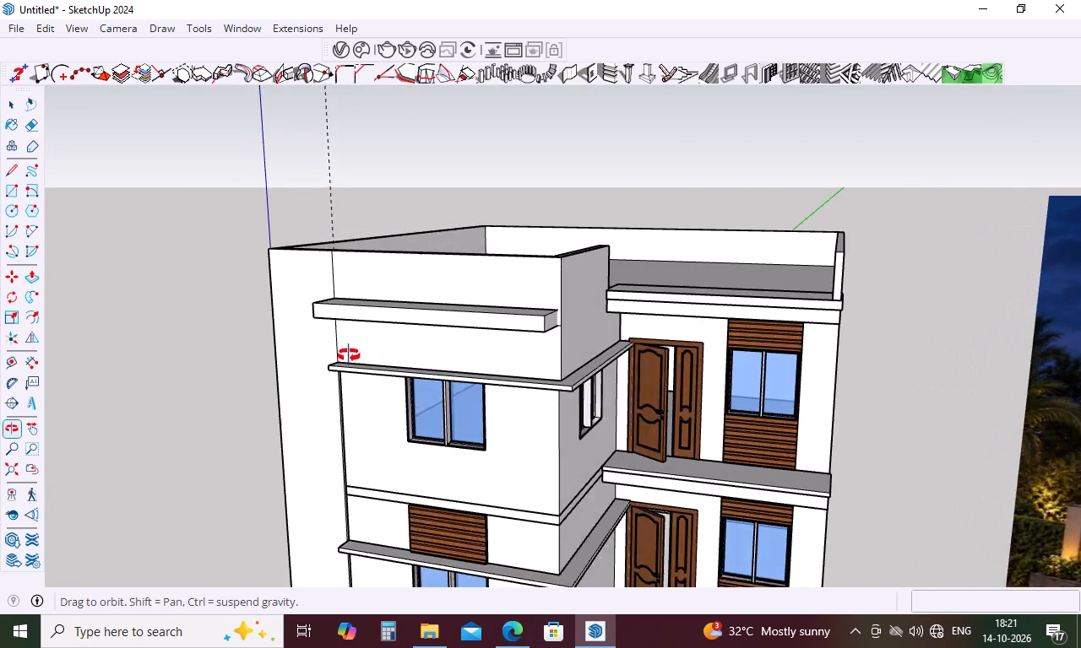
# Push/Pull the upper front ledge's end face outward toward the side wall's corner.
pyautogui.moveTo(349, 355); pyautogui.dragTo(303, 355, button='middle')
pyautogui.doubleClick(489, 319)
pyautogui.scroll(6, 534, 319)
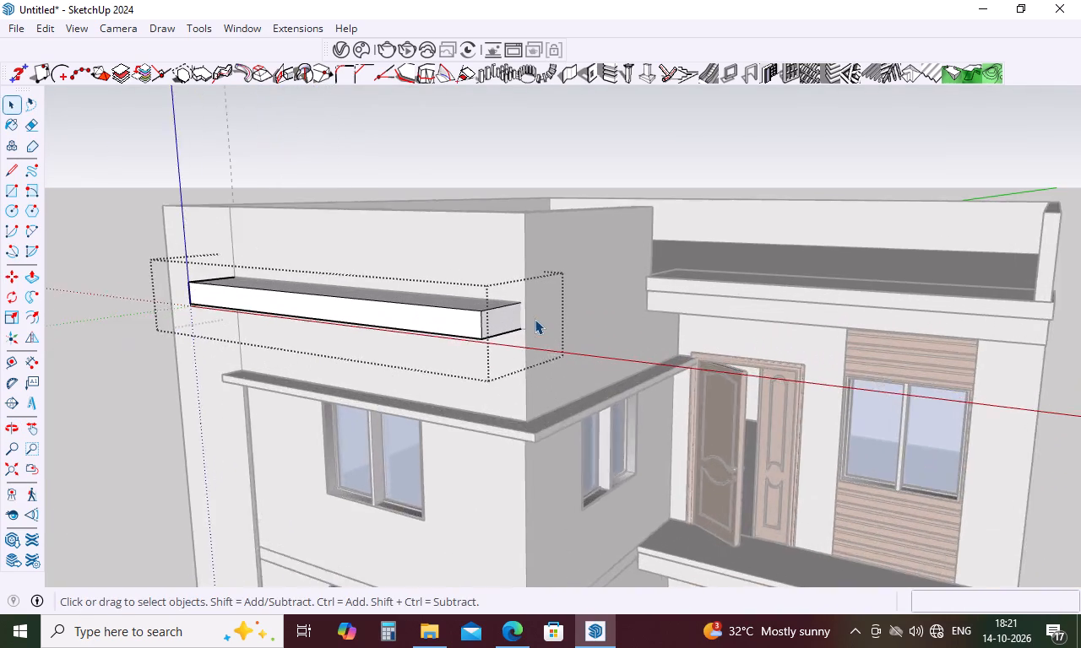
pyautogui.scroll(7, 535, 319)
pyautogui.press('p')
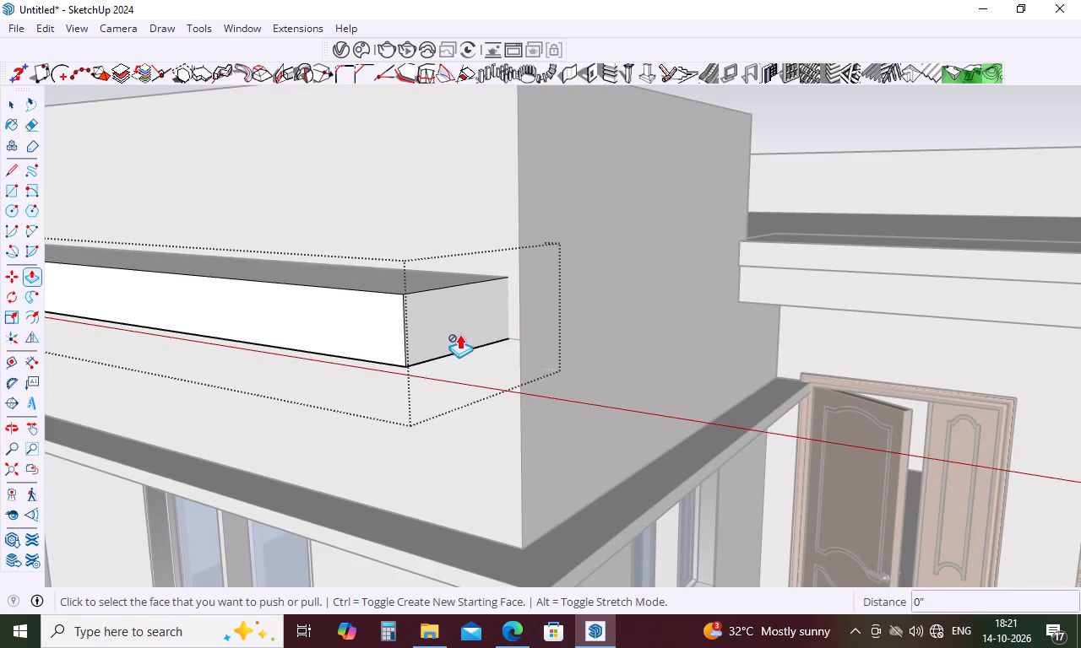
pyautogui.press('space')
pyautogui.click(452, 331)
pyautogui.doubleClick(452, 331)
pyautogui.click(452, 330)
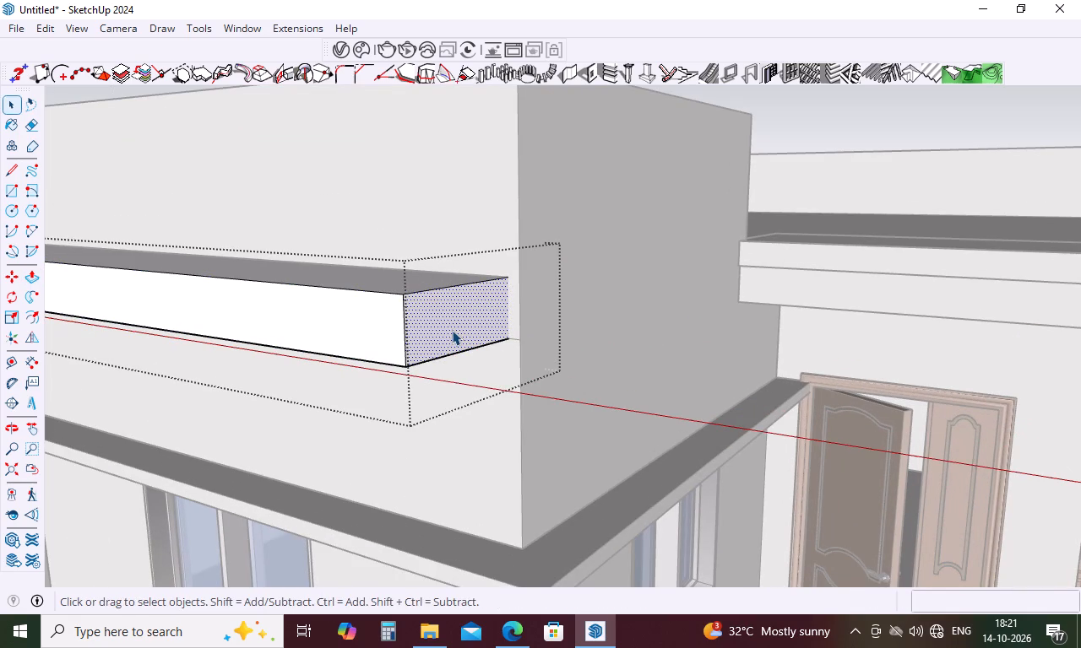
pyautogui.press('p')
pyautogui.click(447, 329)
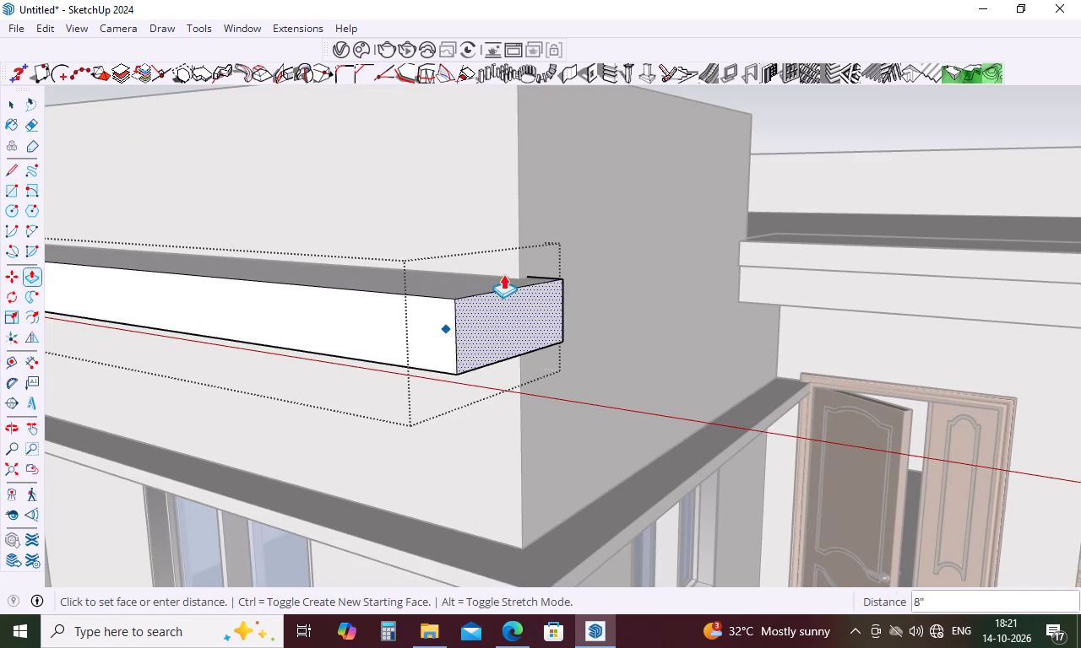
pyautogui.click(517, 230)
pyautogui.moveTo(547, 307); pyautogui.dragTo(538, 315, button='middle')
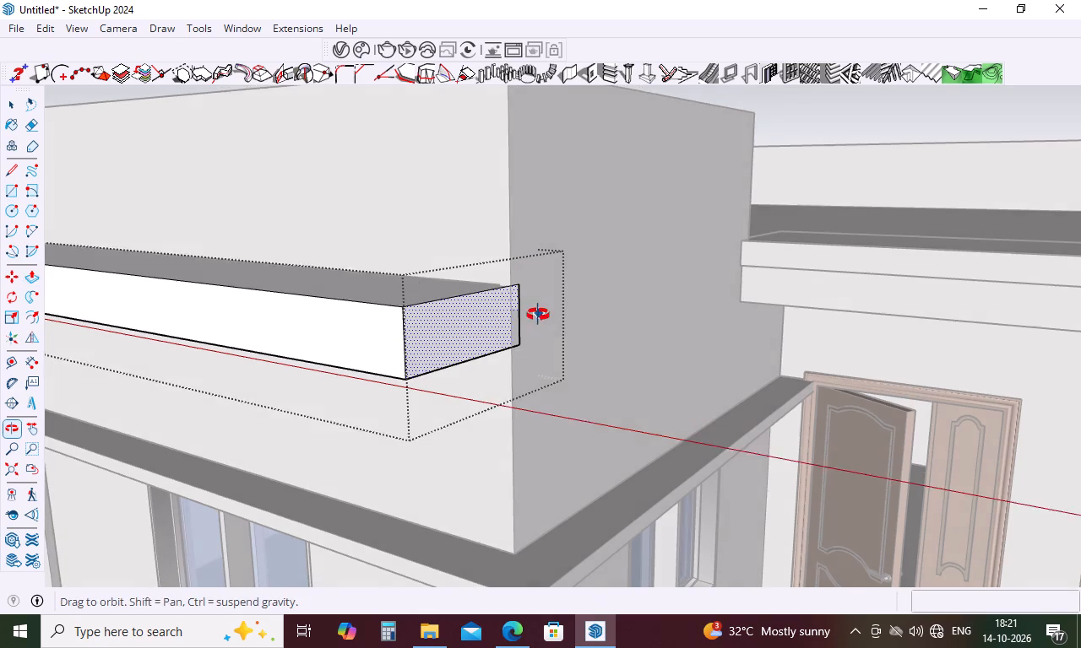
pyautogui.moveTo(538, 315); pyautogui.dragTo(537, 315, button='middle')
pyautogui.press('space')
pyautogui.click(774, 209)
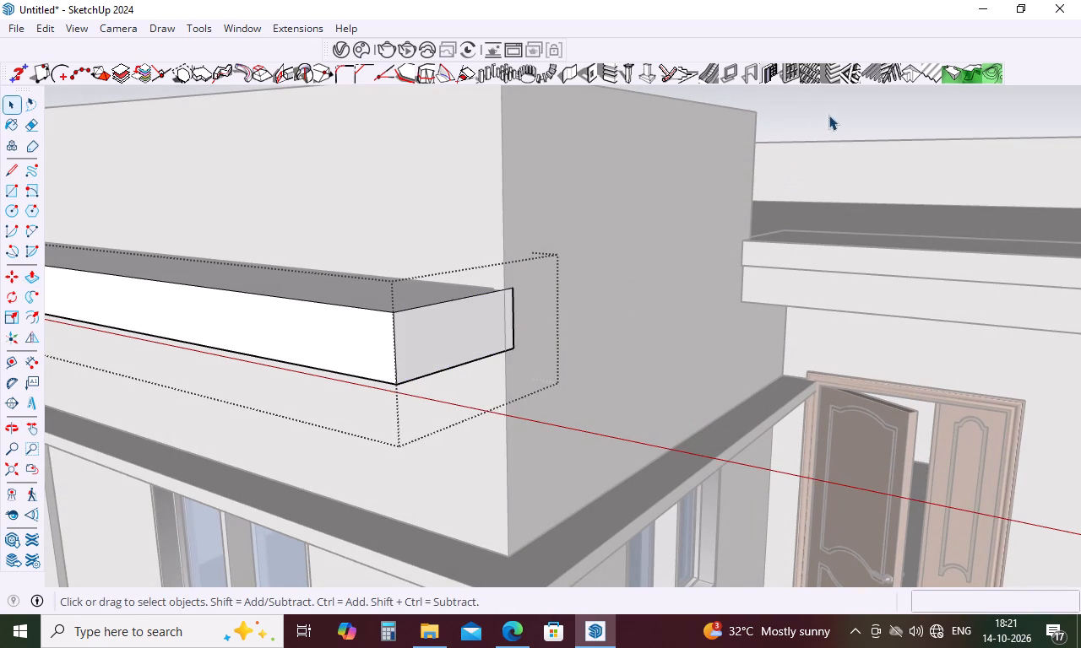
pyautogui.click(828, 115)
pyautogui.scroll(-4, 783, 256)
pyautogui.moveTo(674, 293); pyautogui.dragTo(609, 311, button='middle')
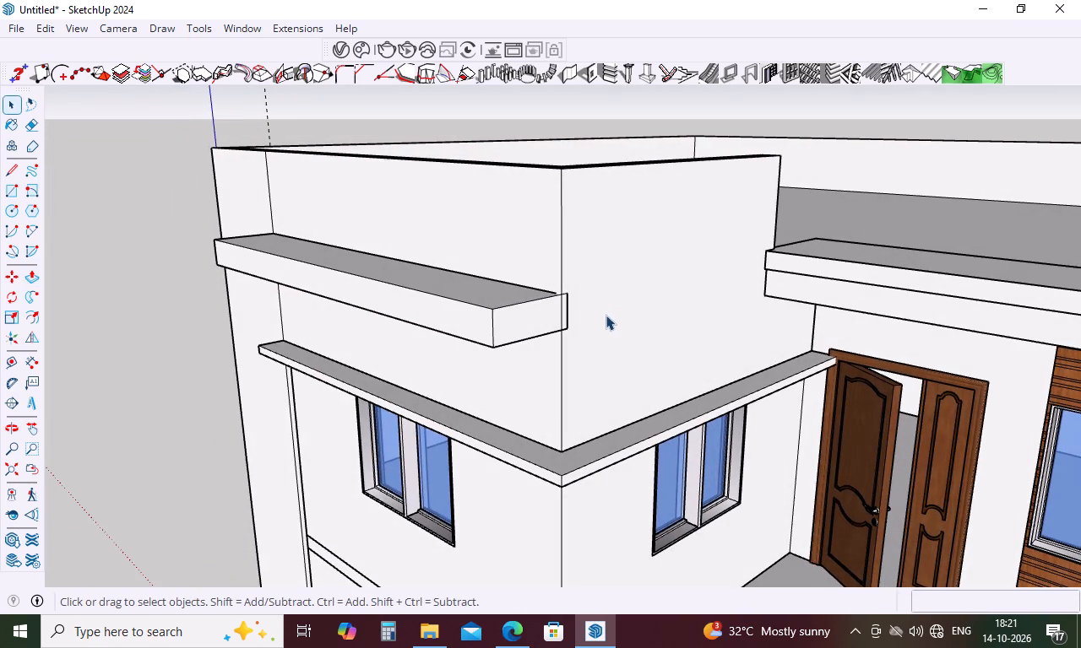
# Reopen the upper front ledge's group and Push/Pull its end face back to align with the side wall's corner.
pyautogui.hotkey('ctrl', 'z')
pyautogui.scroll(8, 549, 313)
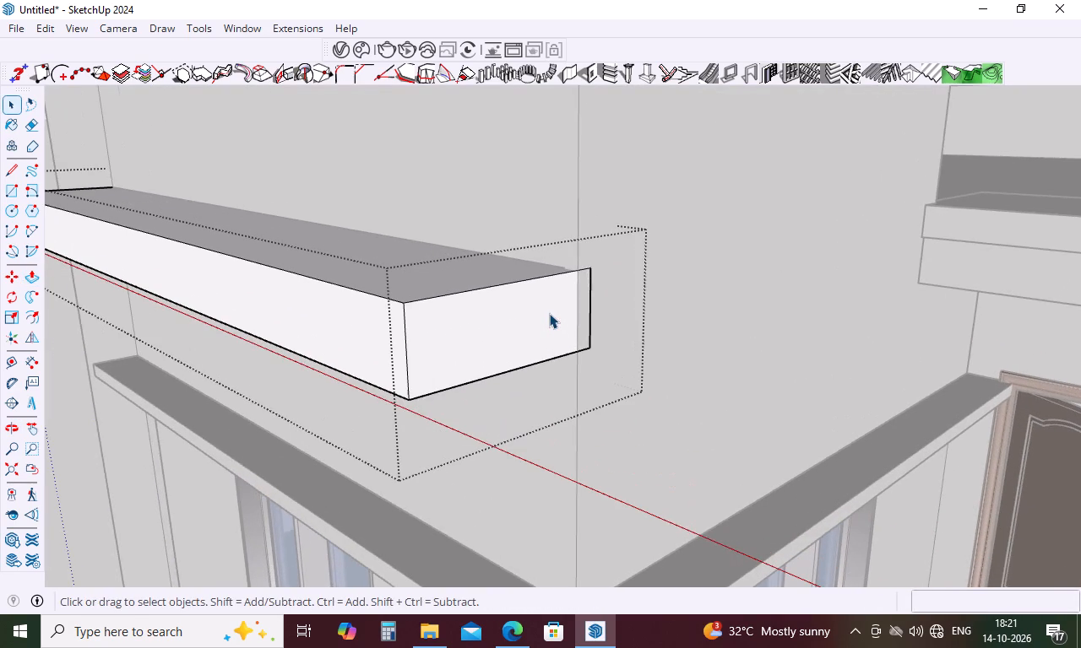
pyautogui.doubleClick(549, 313)
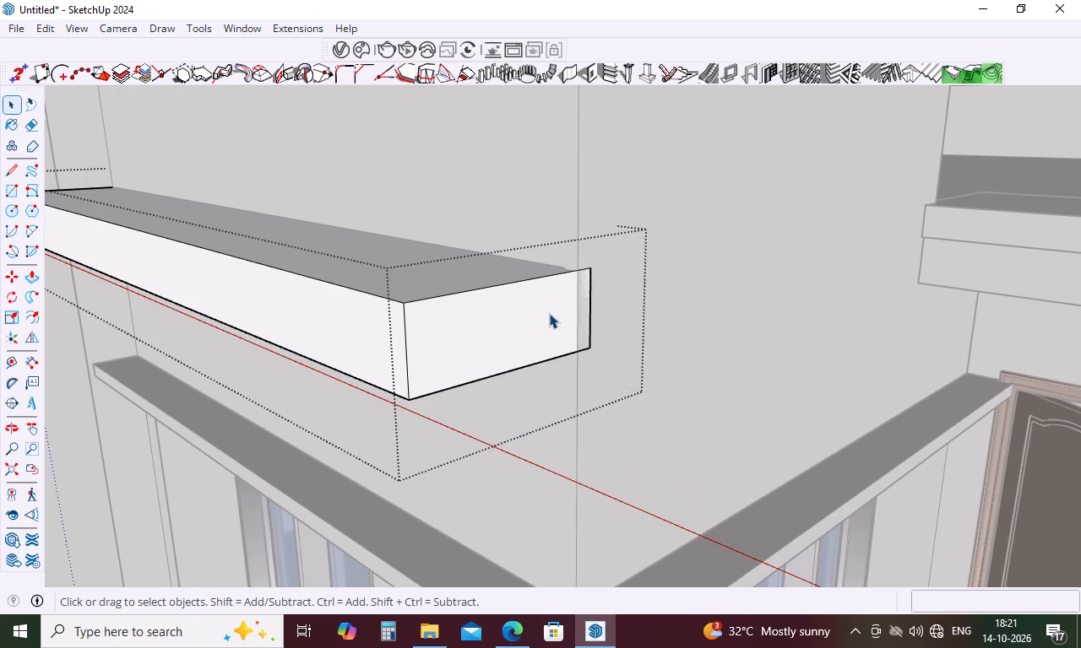
pyautogui.click(549, 313)
pyautogui.press('BackSpace')
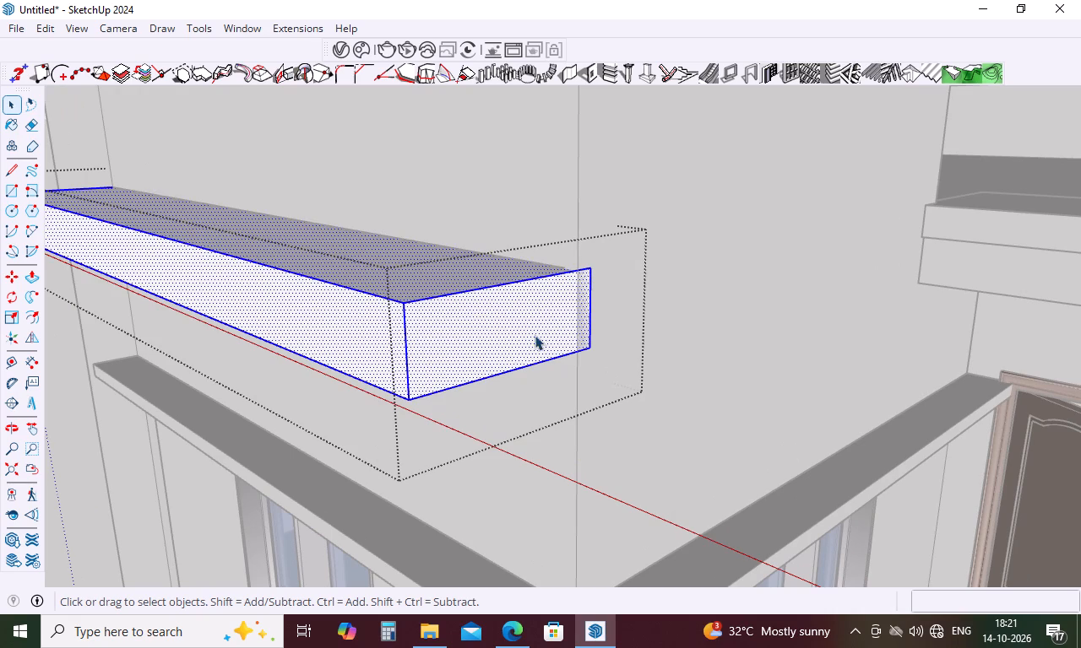
pyautogui.click(524, 344)
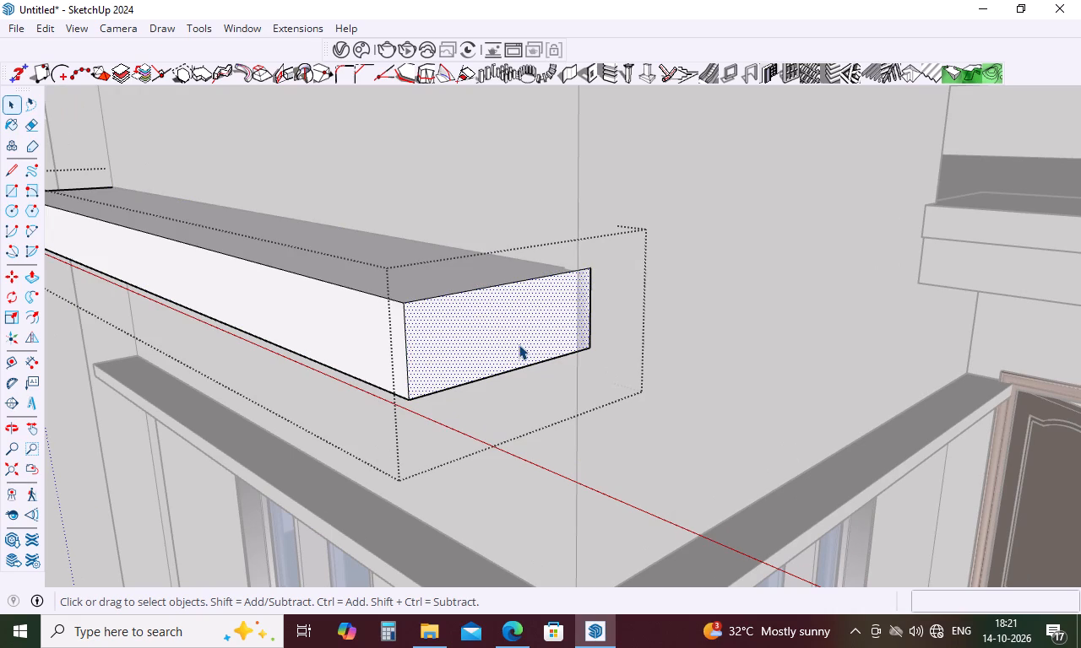
pyautogui.press('p')
pyautogui.click(503, 352)
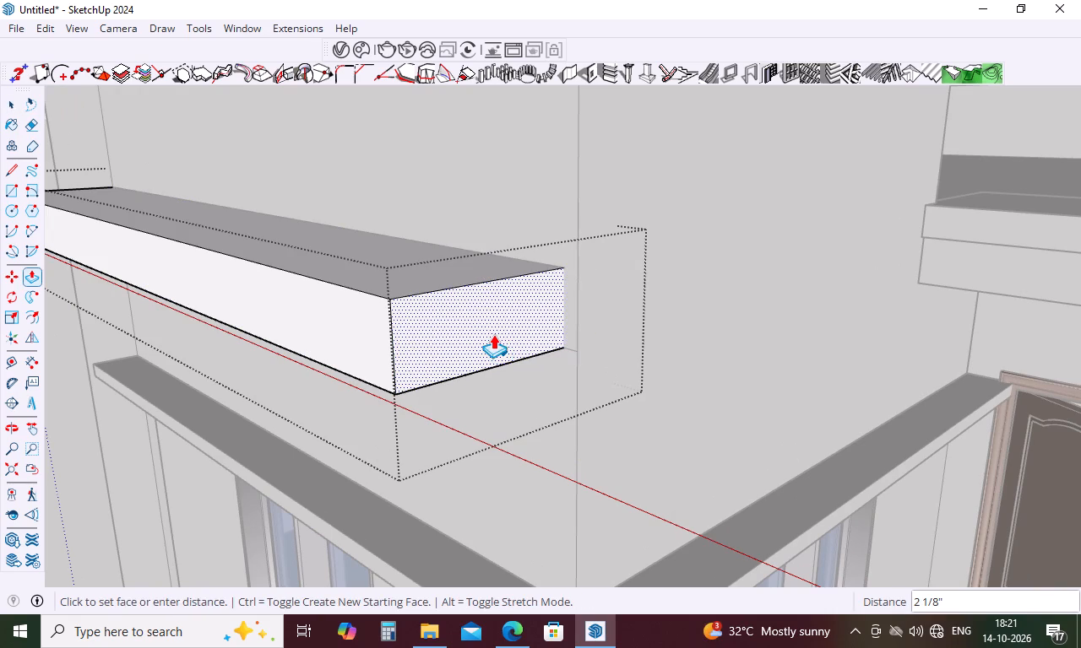
pyautogui.click(505, 342)
pyautogui.press('space')
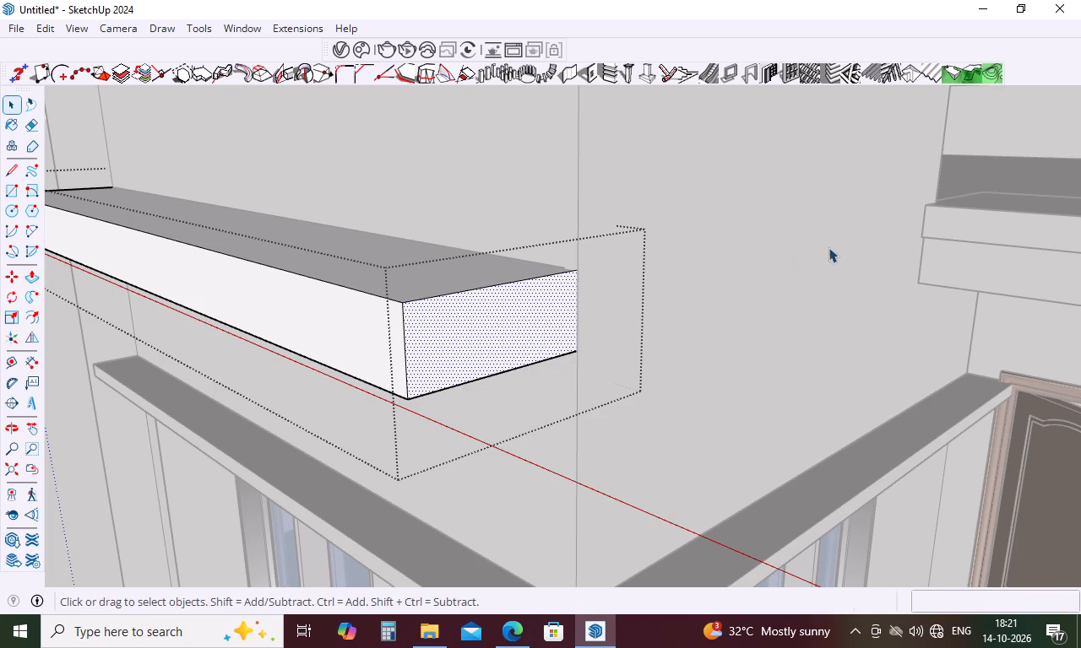
pyautogui.scroll(-10, 684, 352)
pyautogui.scroll(-5, 707, 258)
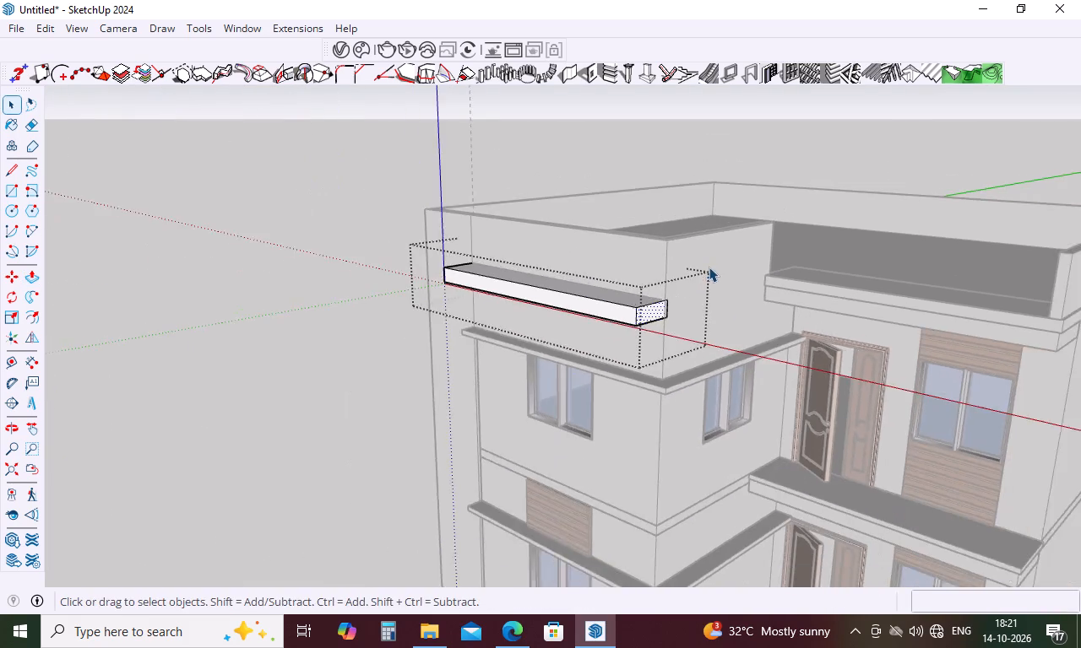
pyautogui.scroll(-5, 709, 267)
pyautogui.click(426, 274)
pyautogui.click(426, 274)
pyautogui.click(372, 307)
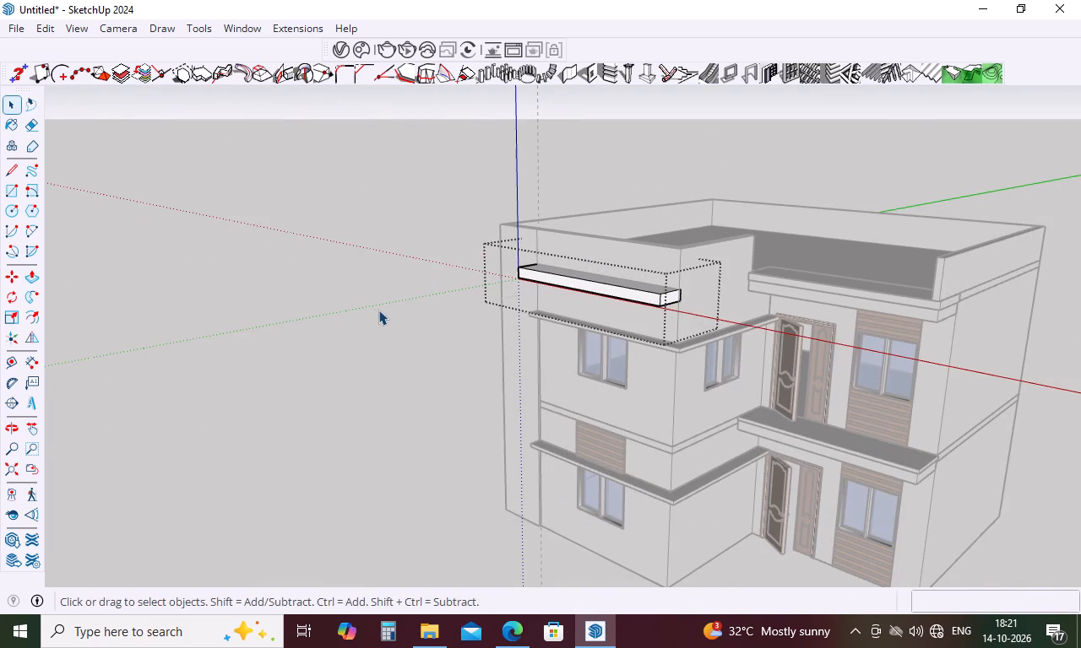
# Examine the upper ledge's end at the wall corner and compare the whole façade with the reference image.
pyautogui.scroll(-5, 388, 308)
pyautogui.moveTo(498, 309); pyautogui.dragTo(506, 278, button='middle')
pyautogui.scroll(11, 580, 297)
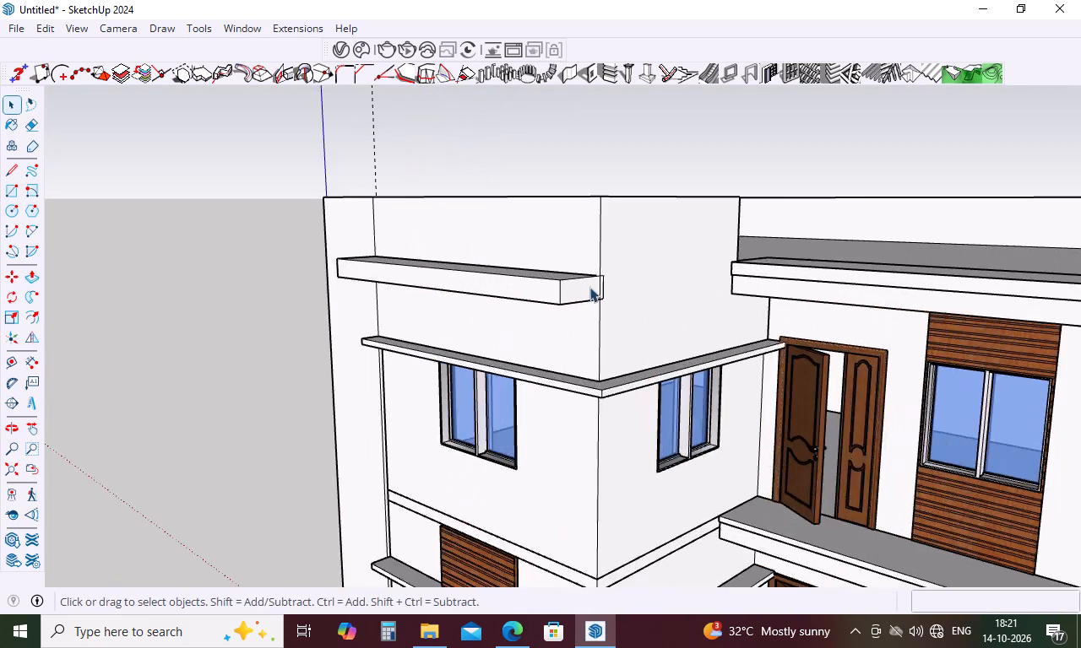
pyautogui.scroll(14, 589, 287)
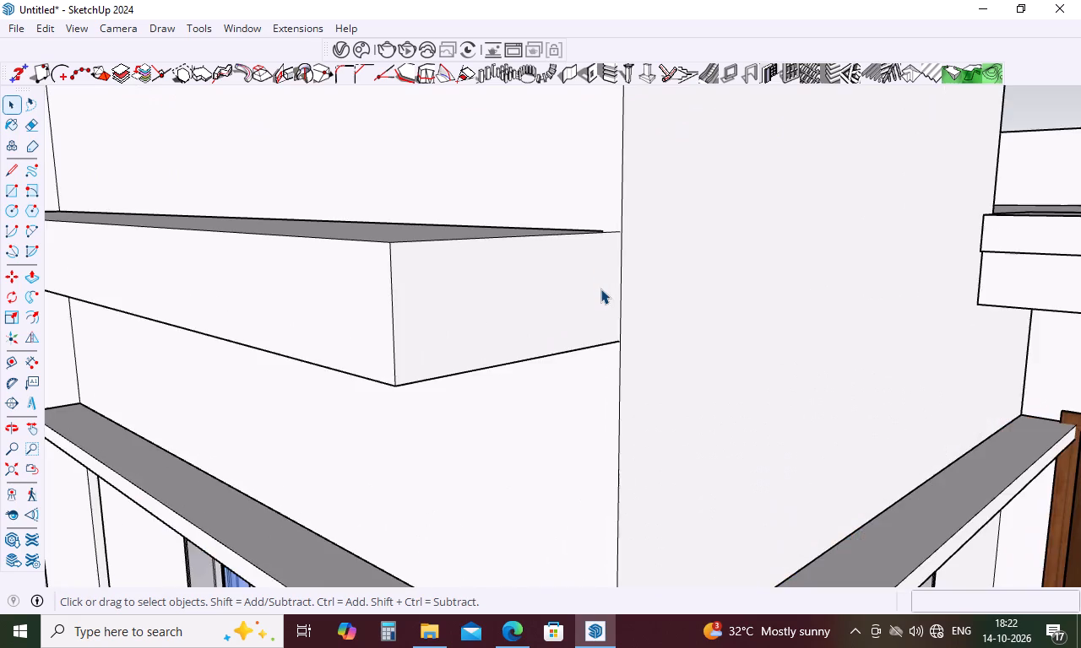
pyautogui.scroll(-16, 600, 289)
pyautogui.scroll(-10, 602, 289)
pyautogui.moveTo(605, 330); pyautogui.dragTo(724, 327, button='middle')
pyautogui.scroll(4, 654, 320)
pyautogui.moveTo(654, 320); pyautogui.dragTo(657, 246, button='middle')
pyautogui.scroll(-5, 657, 246)
pyautogui.moveTo(628, 256); pyautogui.dragTo(707, 361, button='middle')
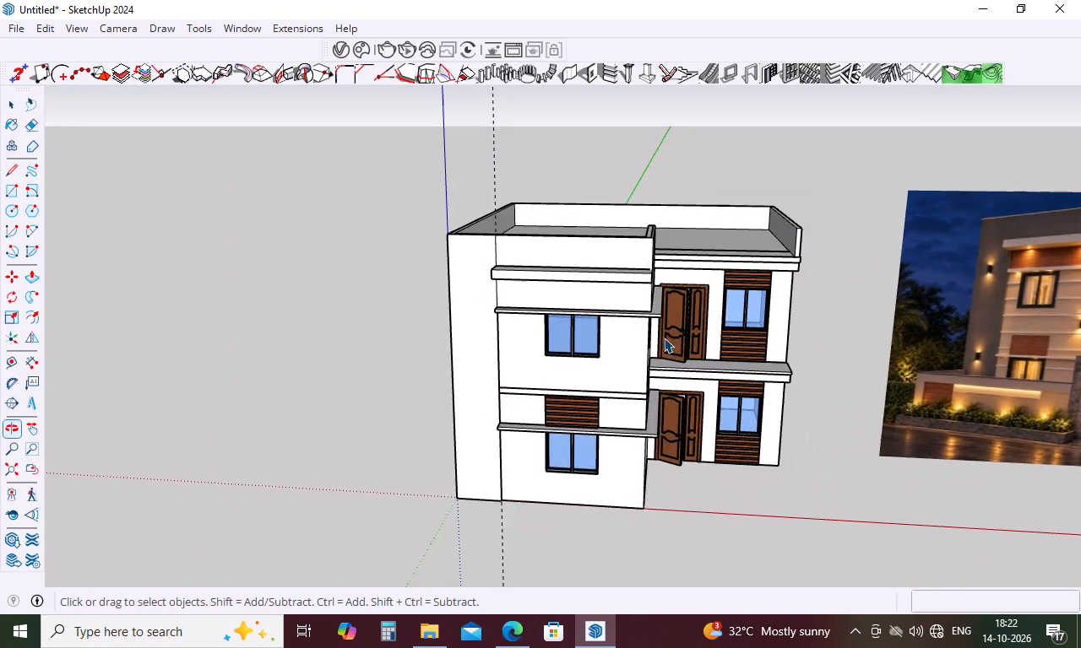
pyautogui.scroll(5, 579, 281)
pyautogui.click(579, 245)
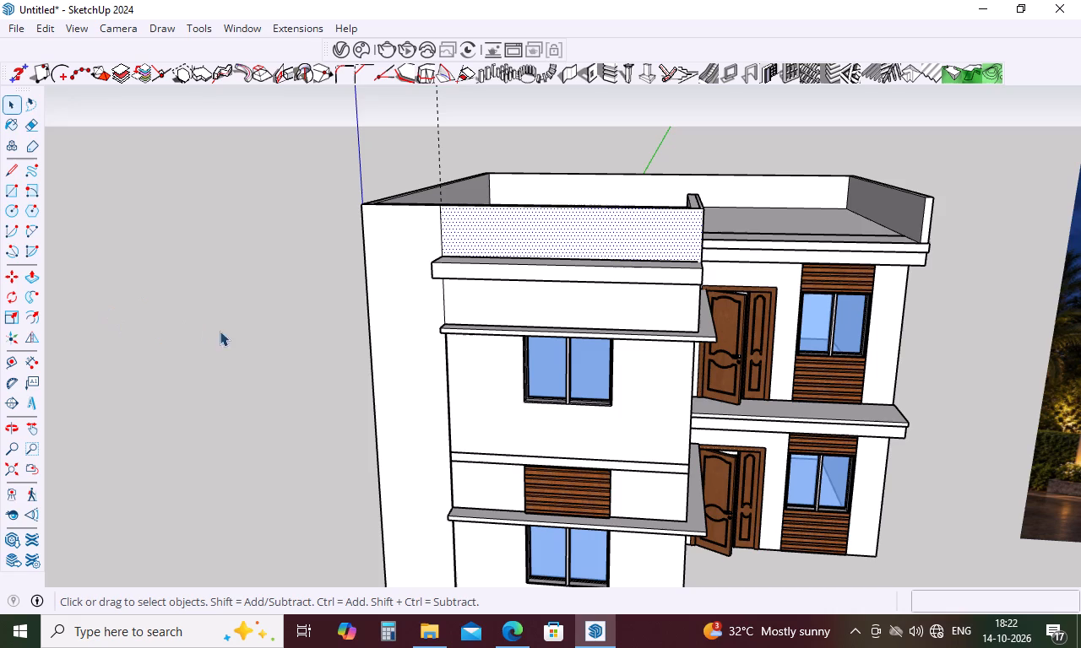
pyautogui.click(403, 396)
pyautogui.scroll(-10, 393, 283)
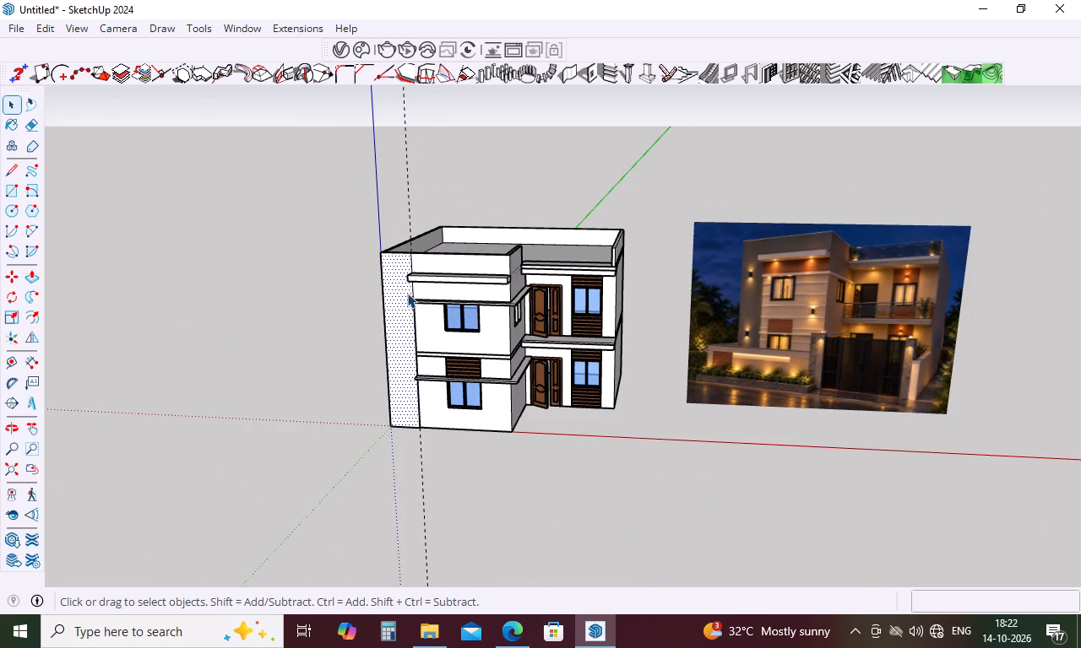
# Delete the vertical seam above the upper front ledge, between the front parapet face and the side strip.
pyautogui.scroll(4, 410, 256)
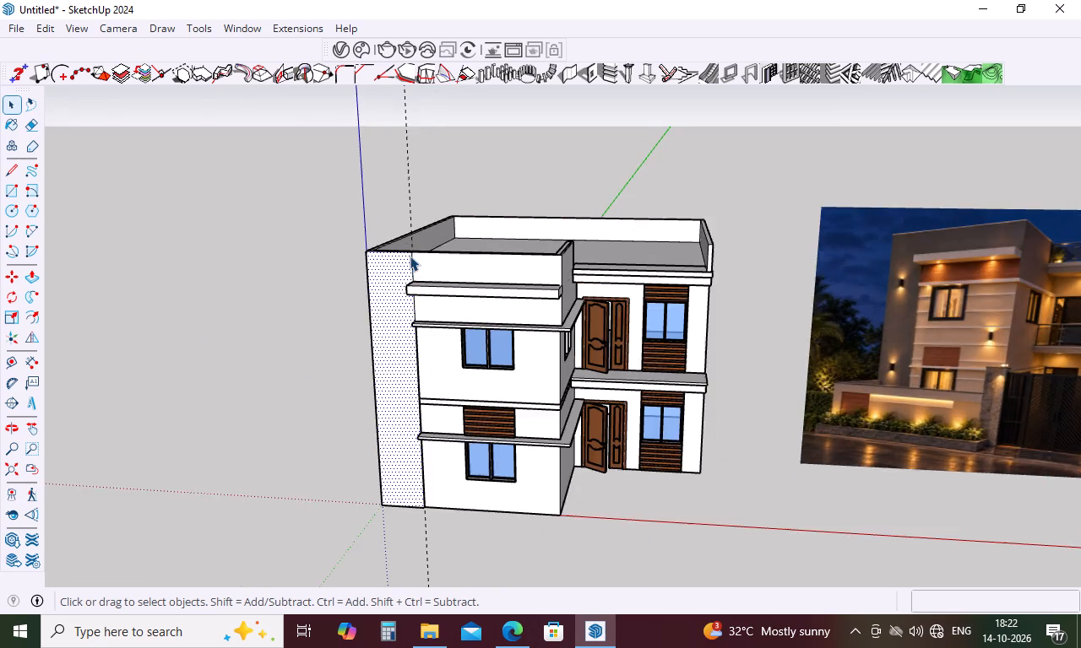
pyautogui.scroll(10, 410, 256)
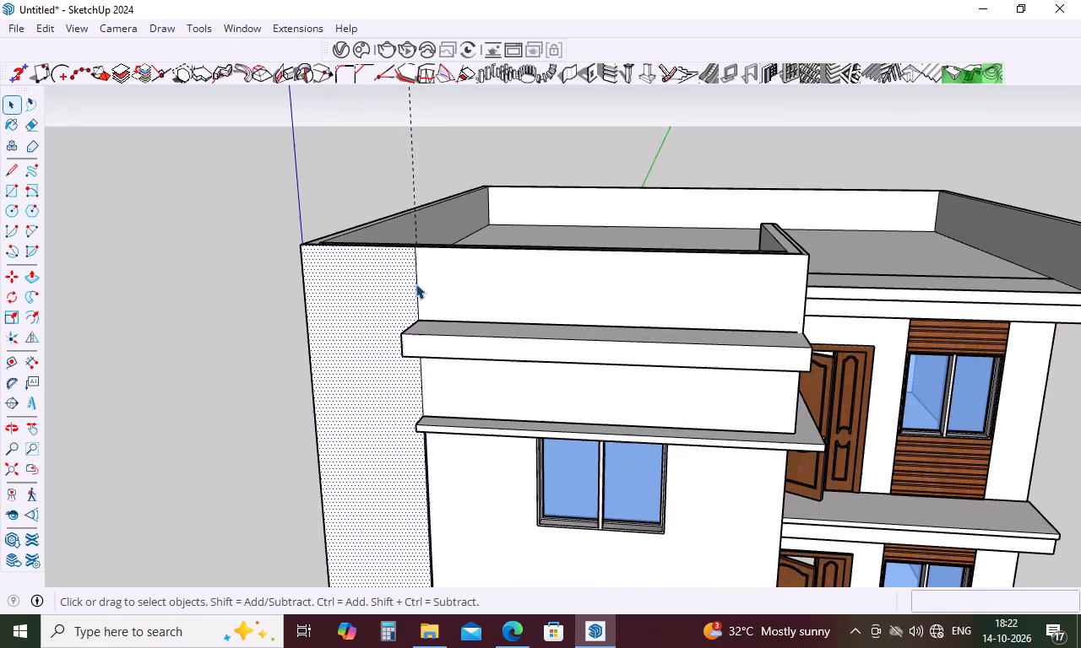
pyautogui.click(416, 283)
pyautogui.press('Delete')
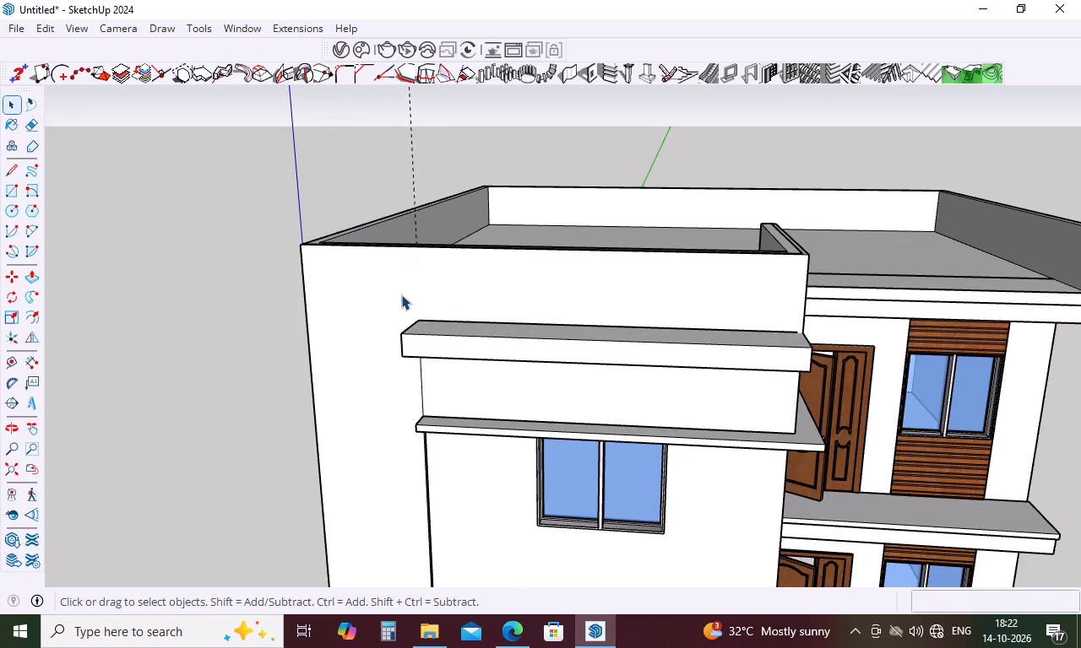
# Create 25 grooves on the face between the two front ledges, 3" external, 1 1/2" internal, 1/4" deep, 6" spacing, without softened edges.
pyautogui.scroll(-5, 361, 306)
pyautogui.click(466, 364)
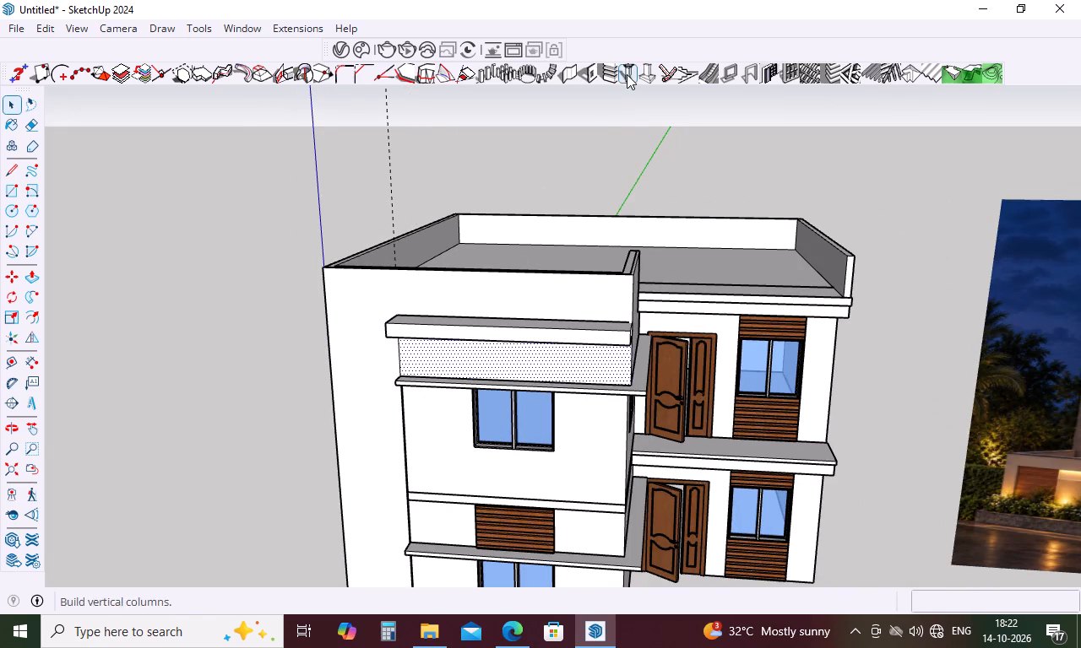
pyautogui.click(612, 78)
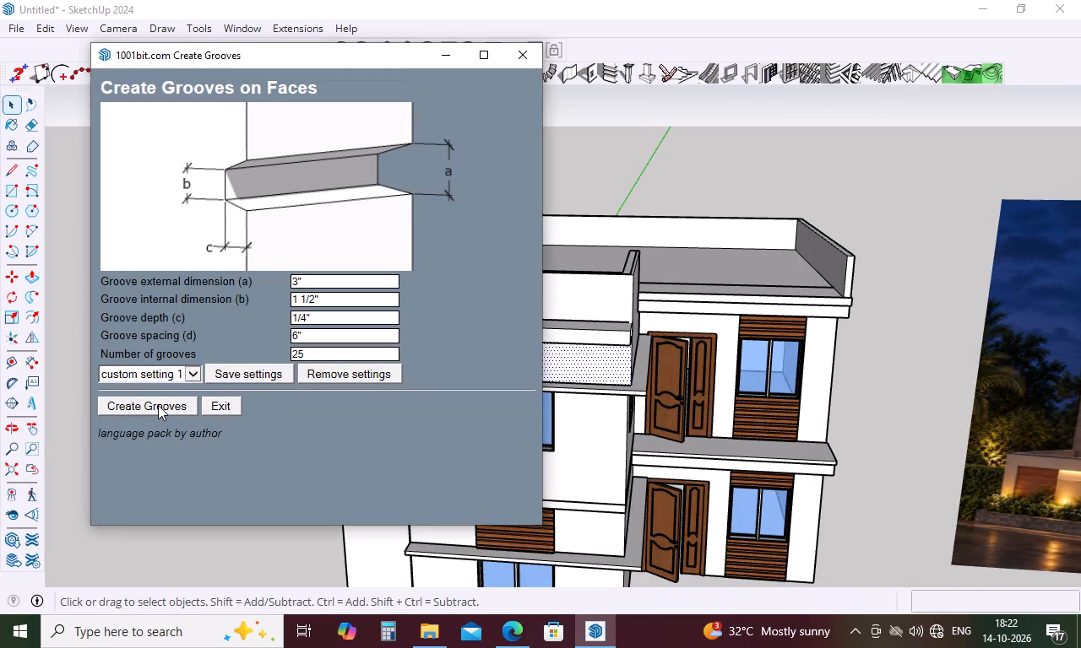
pyautogui.click(158, 405)
pyautogui.scroll(9, 399, 376)
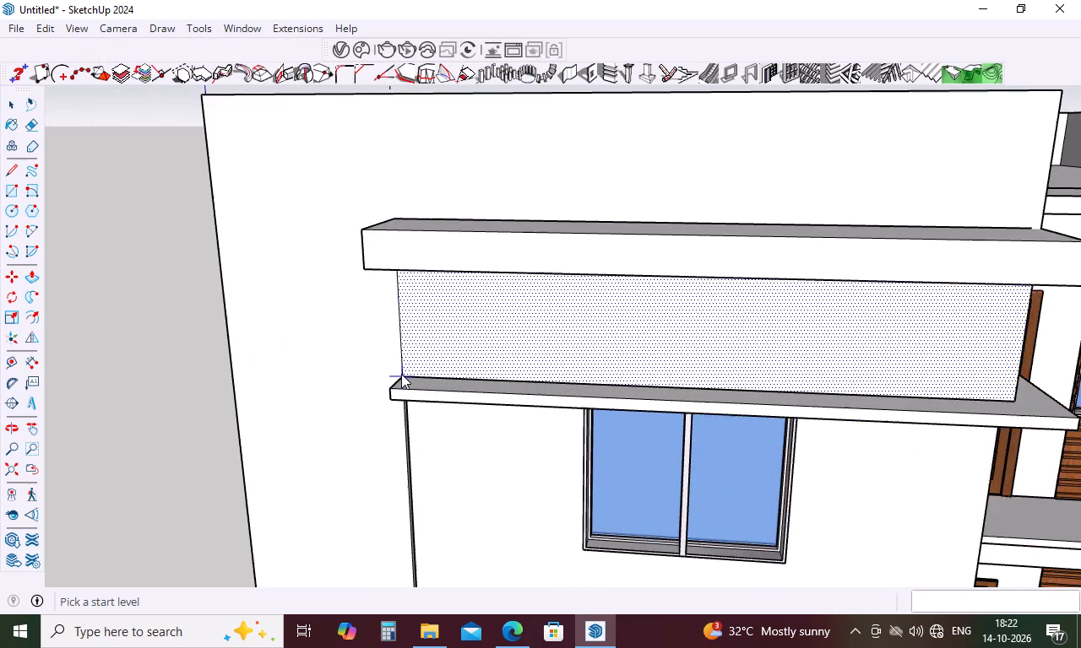
pyautogui.scroll(3, 403, 372)
pyautogui.click(403, 372)
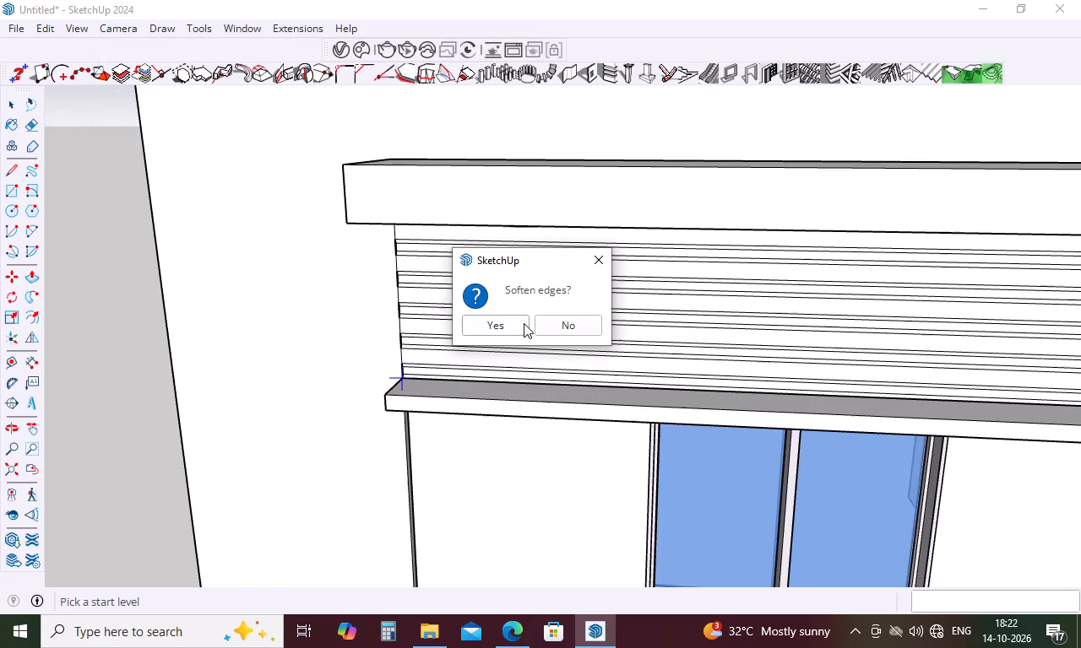
pyautogui.click(557, 321)
pyautogui.scroll(-10, 330, 327)
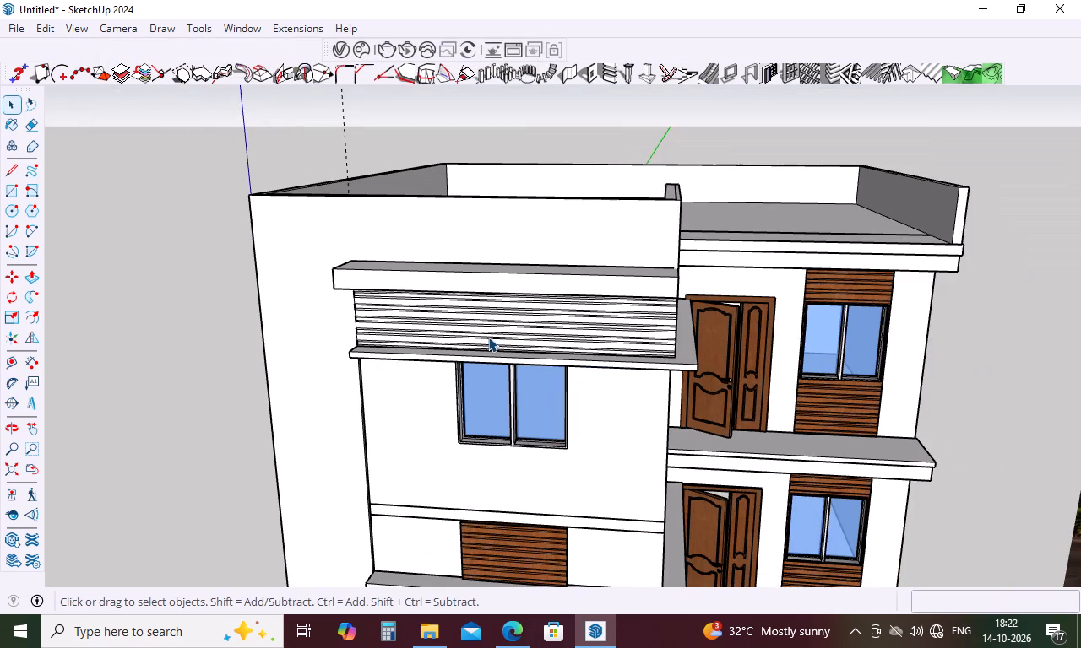
pyautogui.press('space')
pyautogui.scroll(-4, 452, 323)
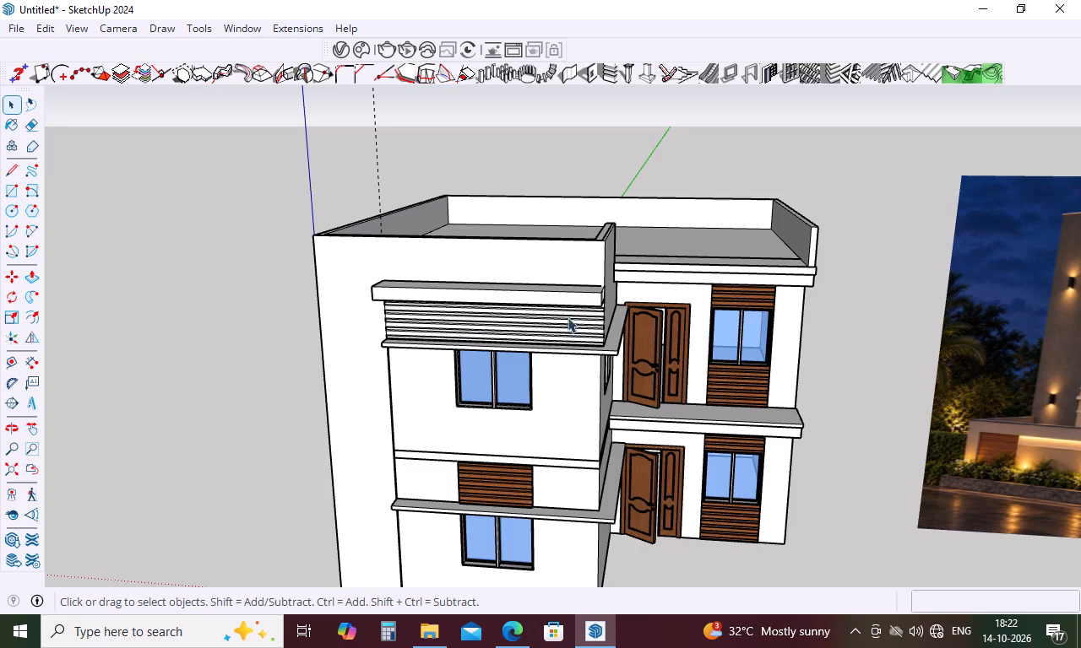
# Paint the lowest strips of the grooved band between the two front ledges with Color C07.
pyautogui.press('b')
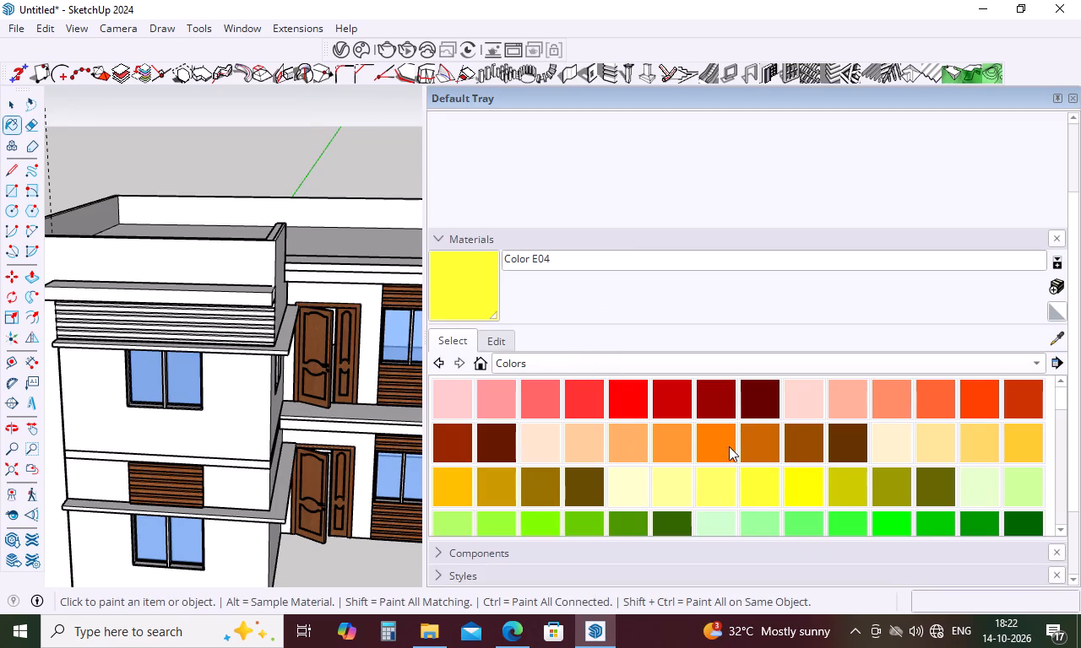
pyautogui.click(799, 442)
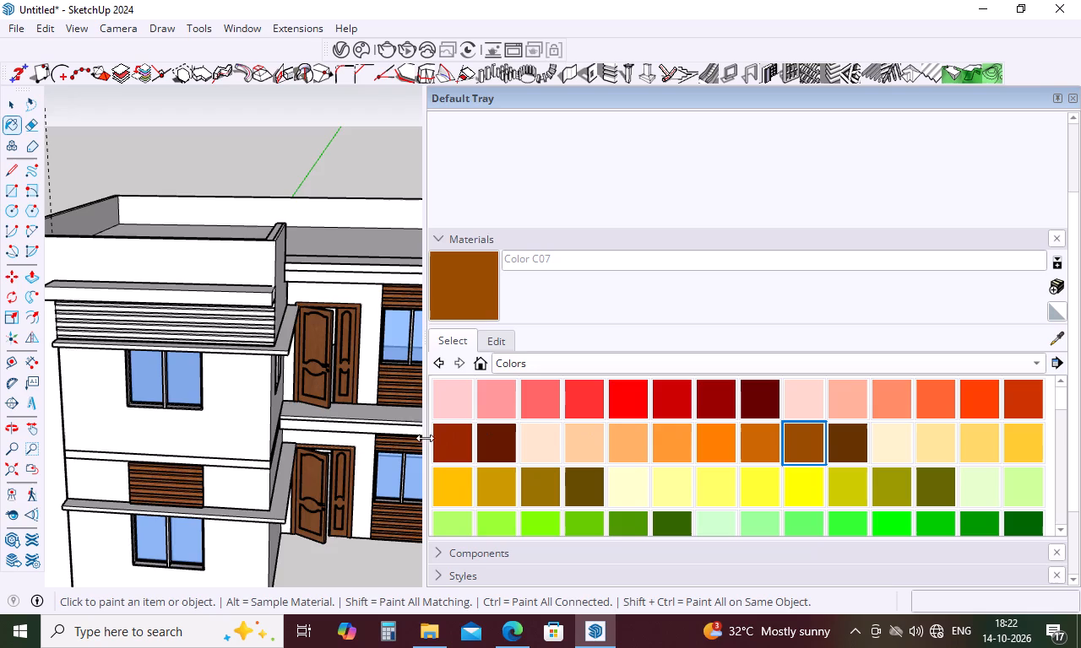
pyautogui.scroll(5, 347, 481)
pyautogui.scroll(5, 433, 480)
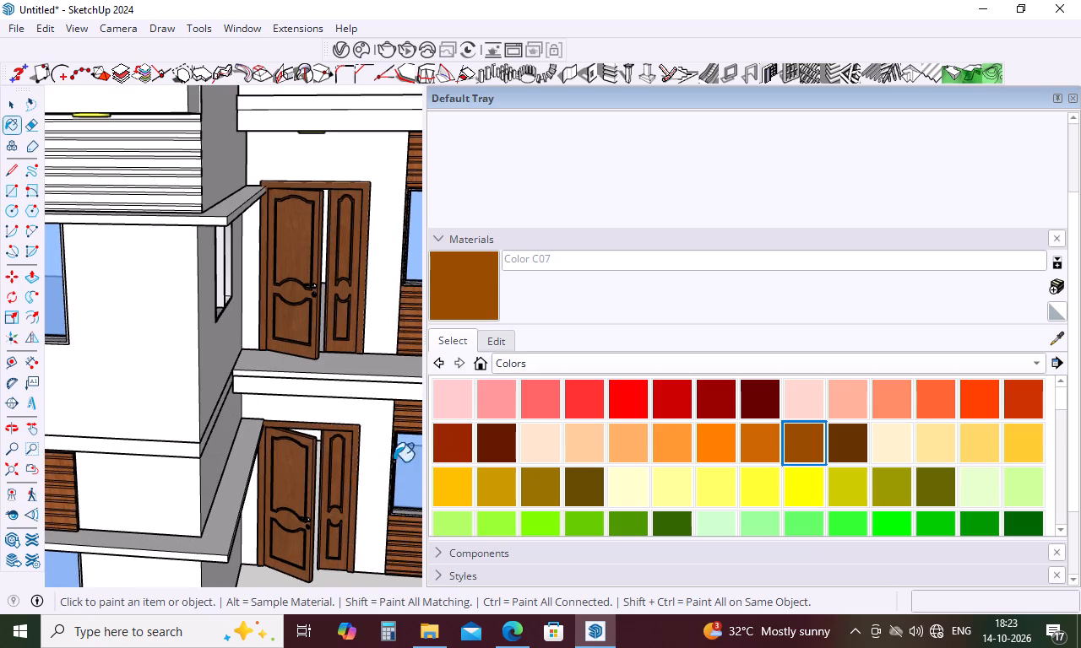
pyautogui.scroll(-10, 377, 433)
pyautogui.scroll(5, 230, 413)
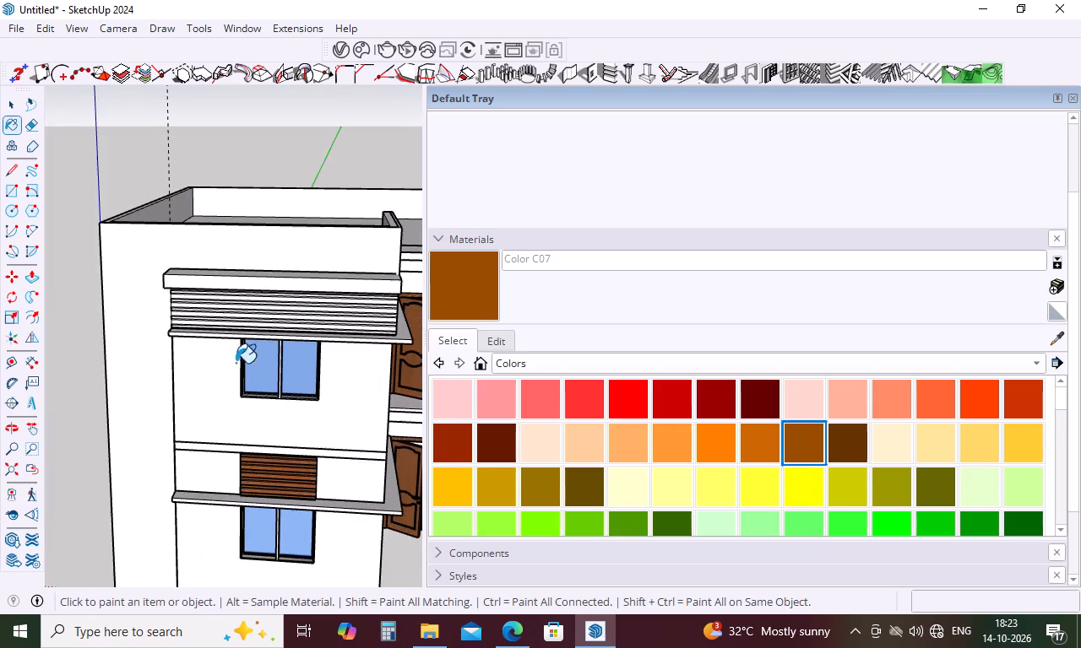
pyautogui.scroll(9, 238, 326)
pyautogui.click(239, 323)
pyautogui.scroll(-6, 244, 320)
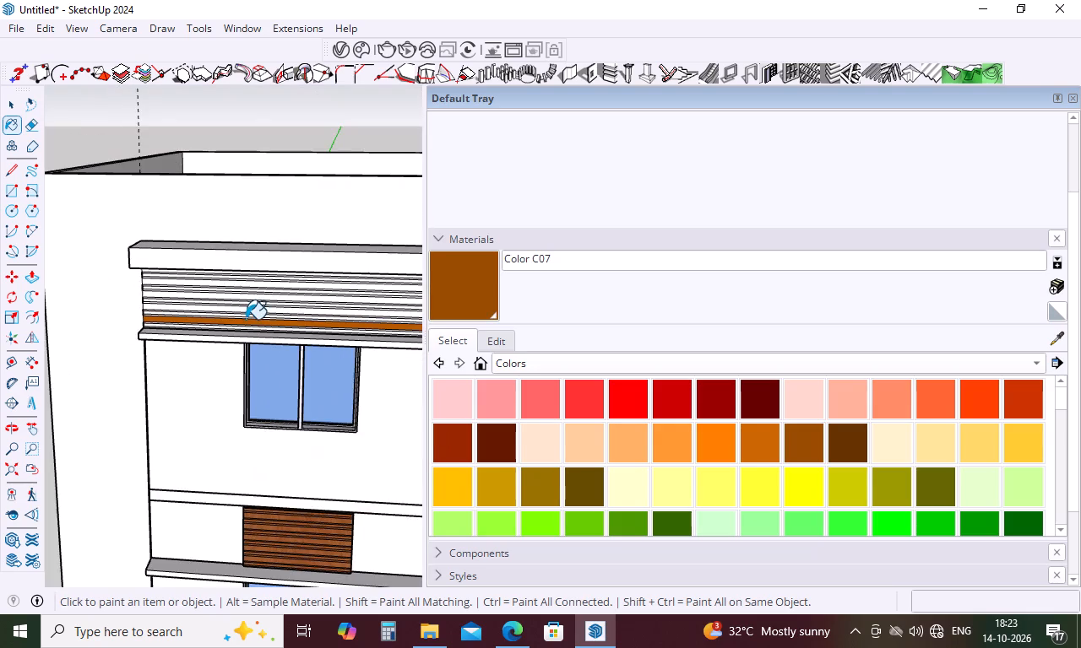
pyautogui.scroll(16, 246, 319)
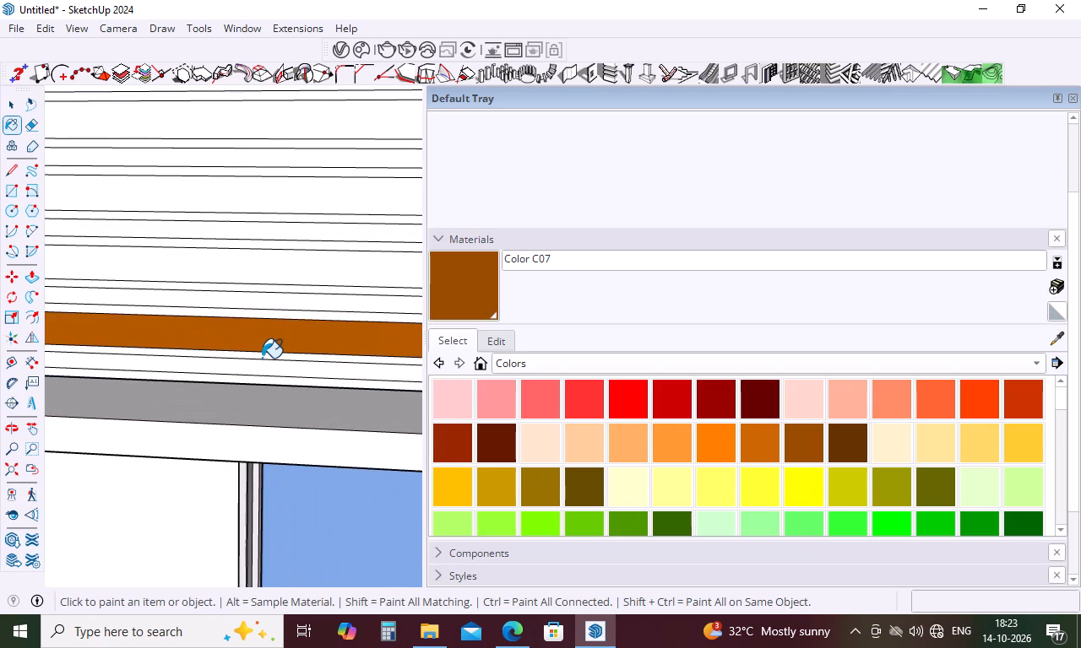
pyautogui.click(262, 358)
pyautogui.click(266, 368)
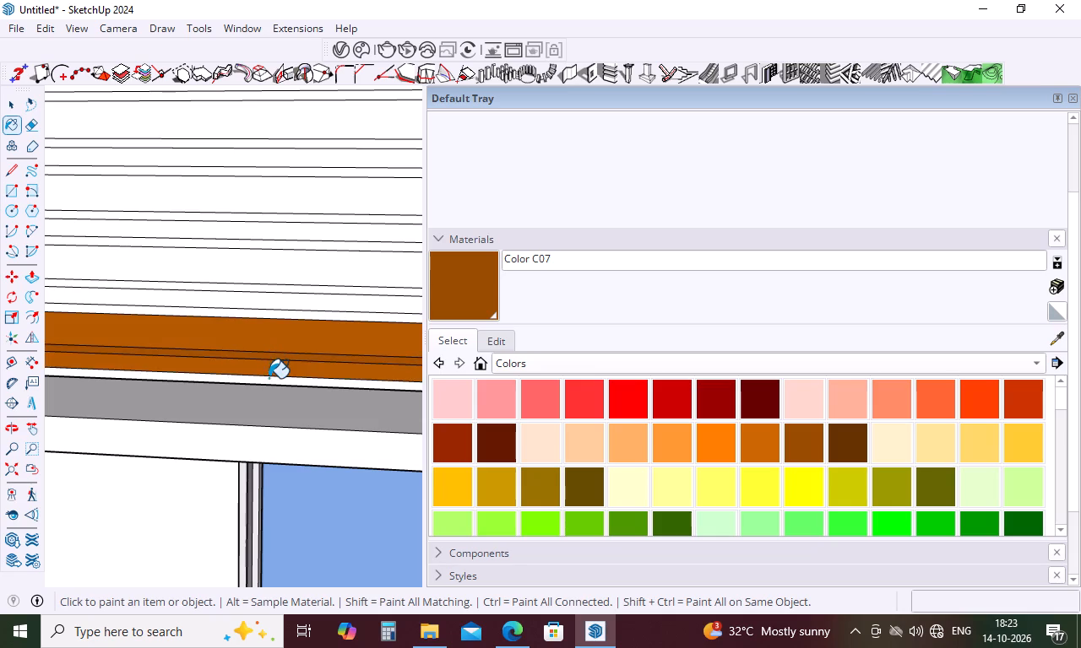
pyautogui.click(269, 378)
# Paint the groove and slat faces in the middle of the band with Color C07, working upward strip by strip.
pyautogui.click(293, 318)
pyautogui.click(297, 300)
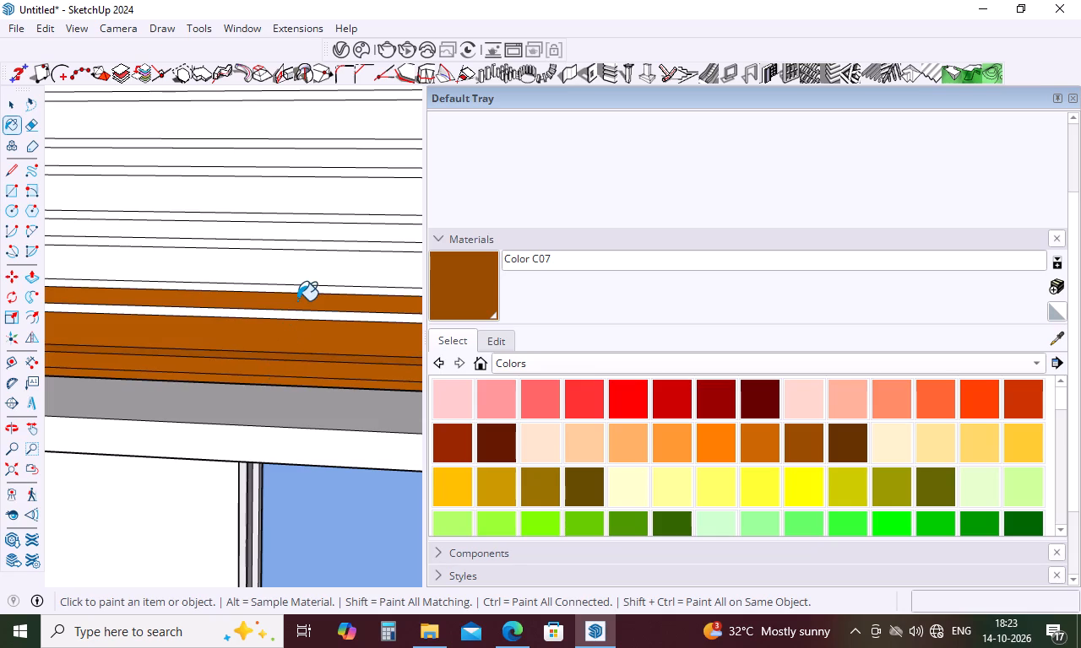
pyautogui.click(301, 316)
pyautogui.click(311, 291)
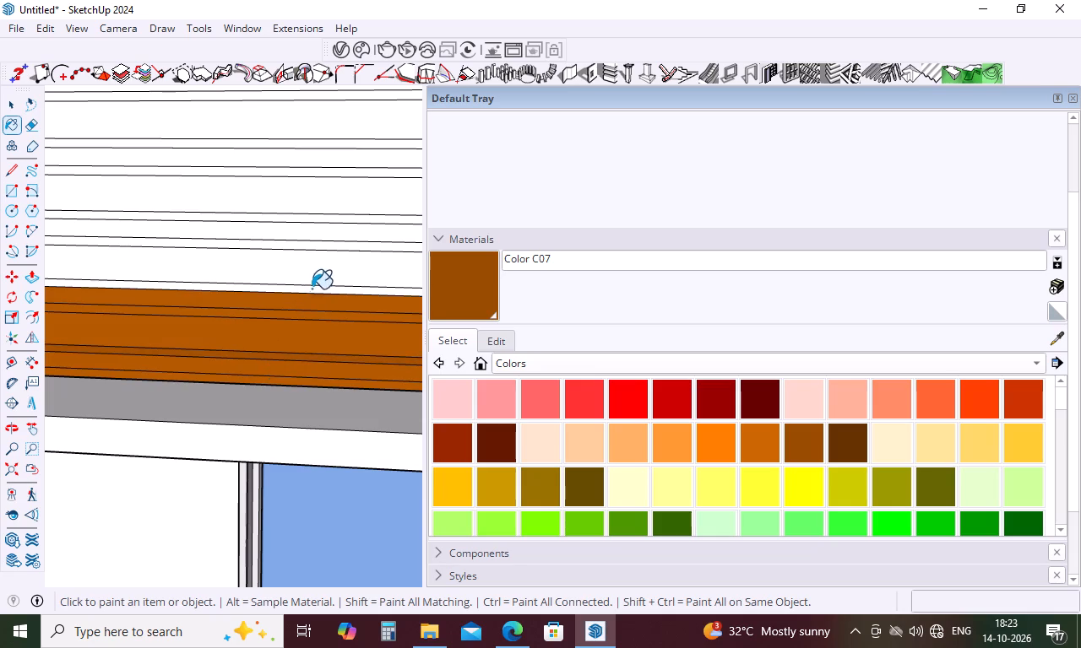
pyautogui.click(317, 277)
pyautogui.click(329, 242)
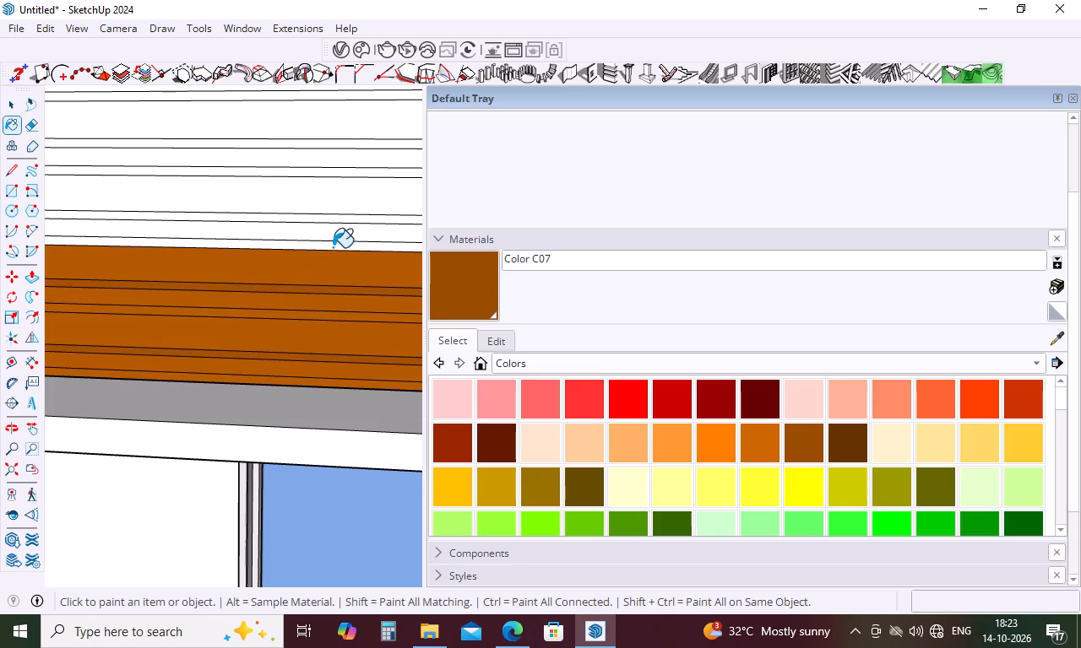
pyautogui.click(336, 246)
pyautogui.click(338, 244)
pyautogui.click(345, 229)
pyautogui.click(351, 217)
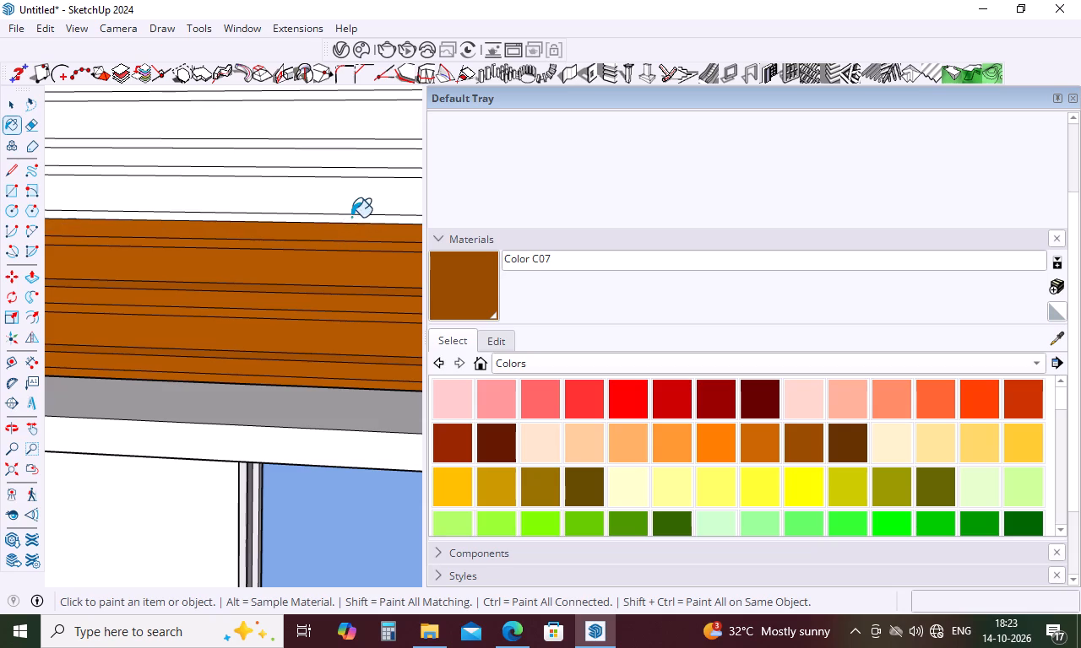
pyautogui.click(354, 208)
pyautogui.click(360, 173)
pyautogui.click(362, 161)
pyautogui.click(363, 148)
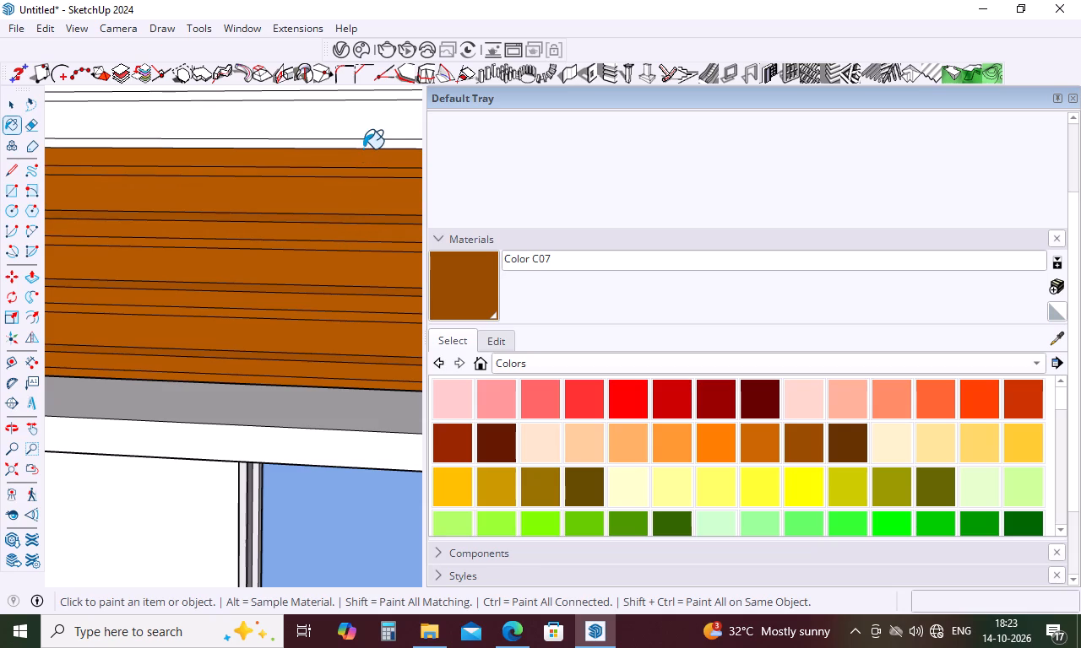
pyautogui.click(367, 143)
pyautogui.click(368, 135)
# Paint the remaining strips of the grooved band, directly beneath the upper front ledge, with Color C07.
pyautogui.scroll(-10, 345, 241)
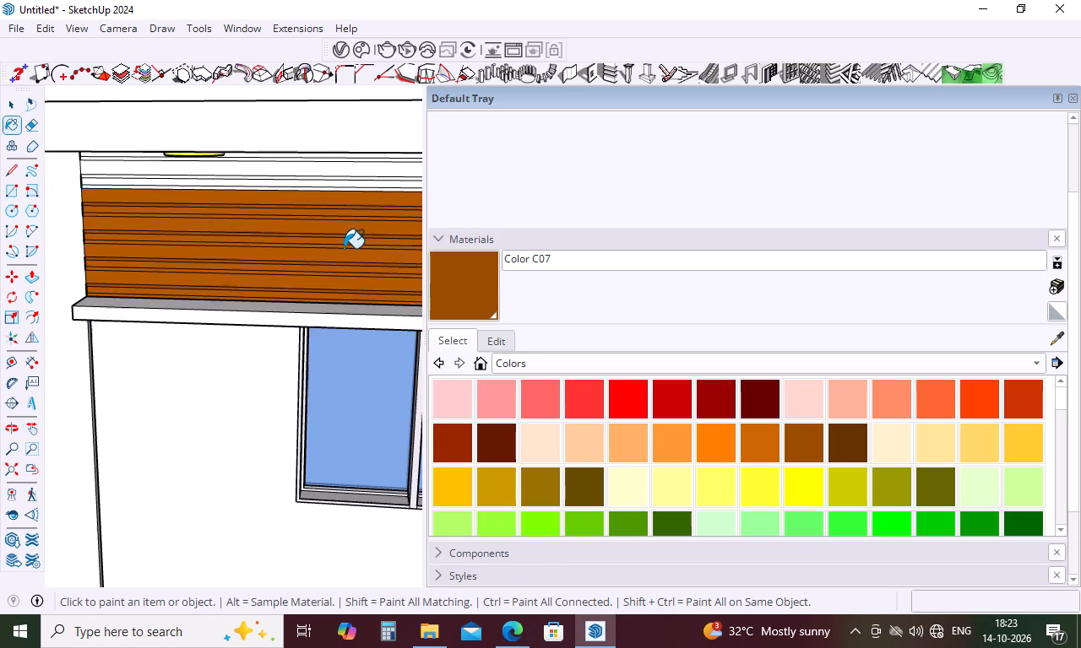
pyautogui.scroll(-5, 344, 248)
pyautogui.scroll(5, 345, 189)
pyautogui.moveTo(335, 229); pyautogui.dragTo(337, 143, button='middle')
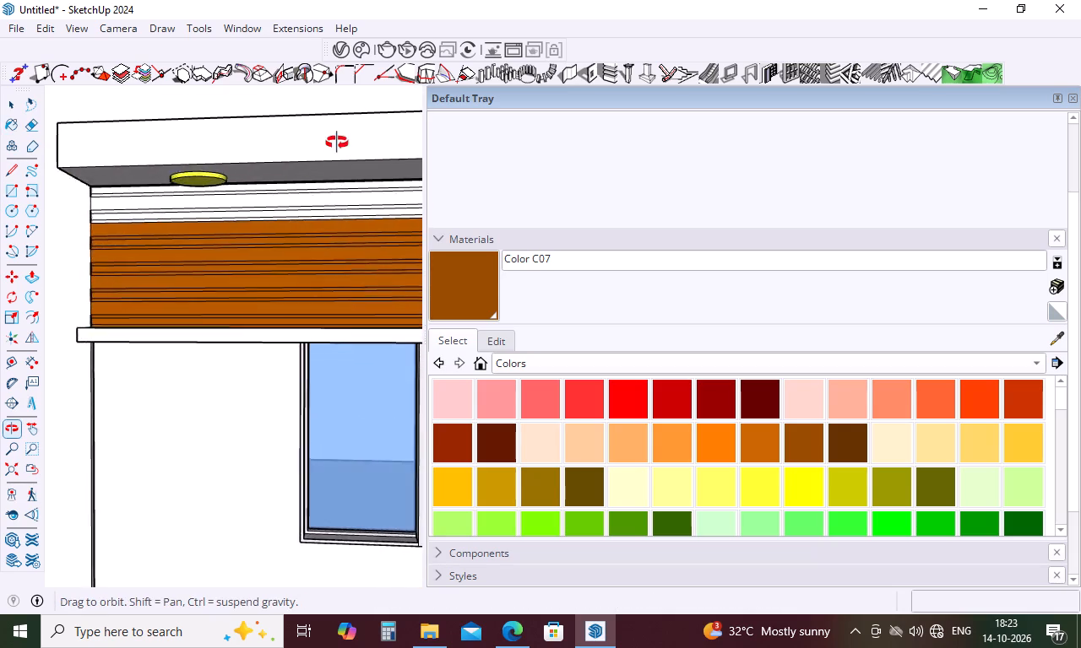
pyautogui.moveTo(337, 143); pyautogui.dragTo(340, 108, button='middle')
pyautogui.scroll(10, 319, 160)
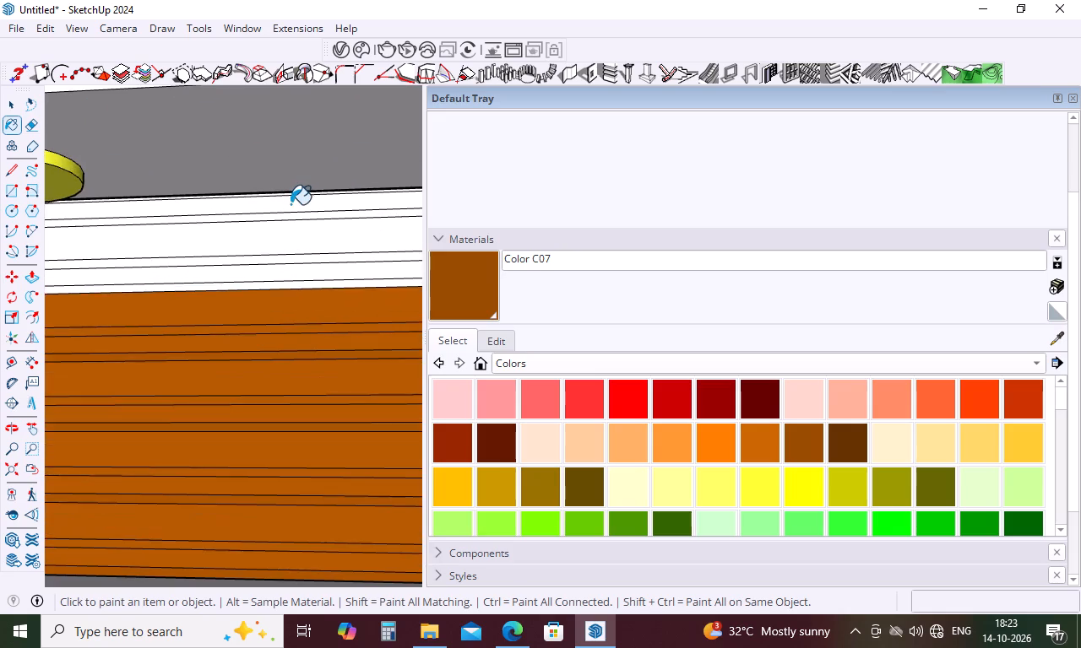
pyautogui.scroll(9, 291, 204)
pyautogui.click(338, 176)
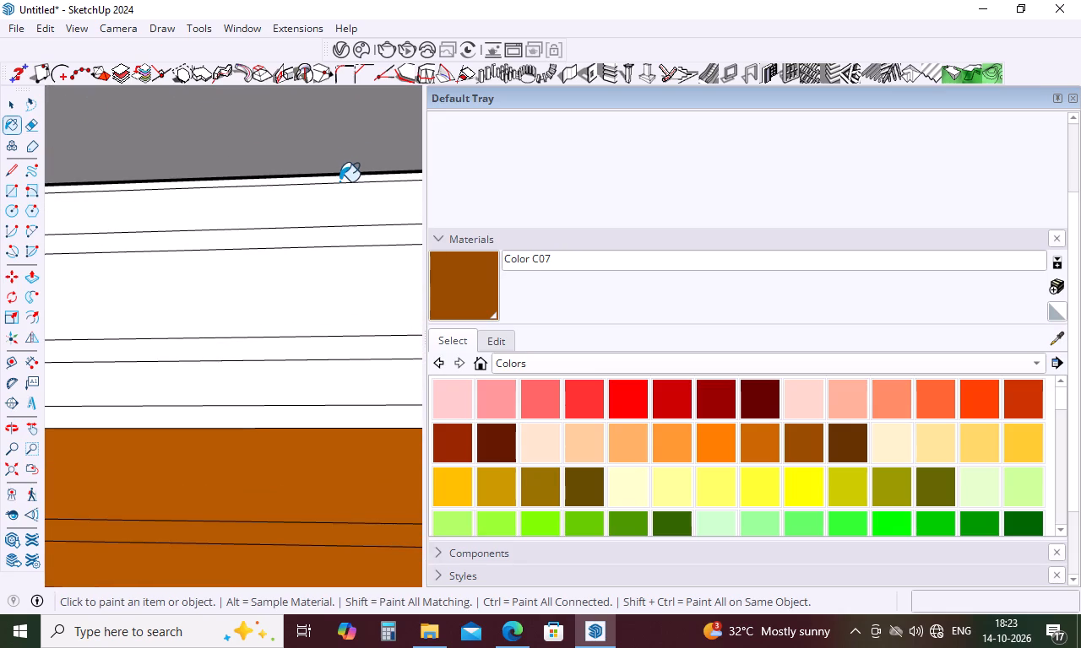
pyautogui.click(351, 180)
pyautogui.click(352, 202)
pyautogui.click(350, 235)
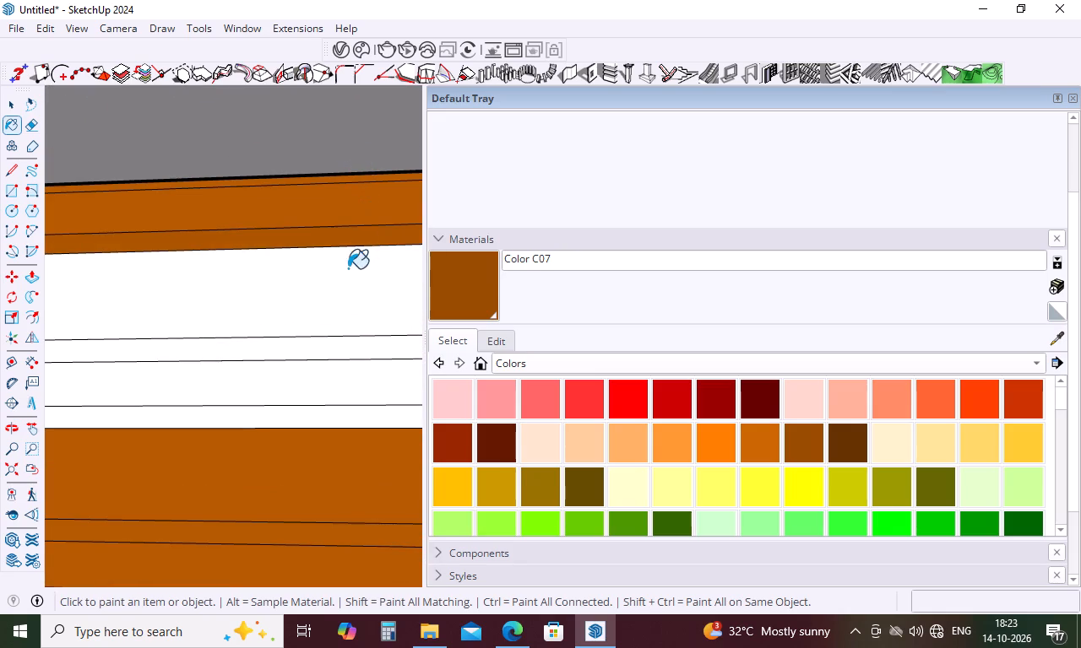
pyautogui.click(348, 273)
pyautogui.scroll(-5, 344, 289)
pyautogui.click(335, 327)
pyautogui.click(339, 347)
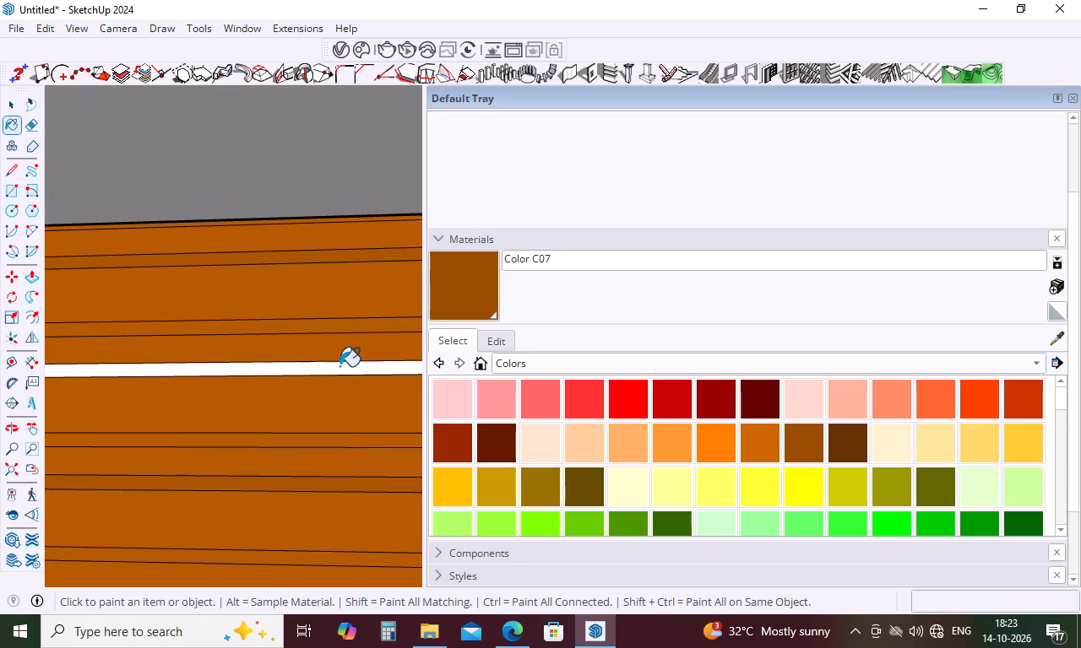
pyautogui.click(340, 366)
pyautogui.scroll(-15, 331, 337)
pyautogui.scroll(-6, 331, 337)
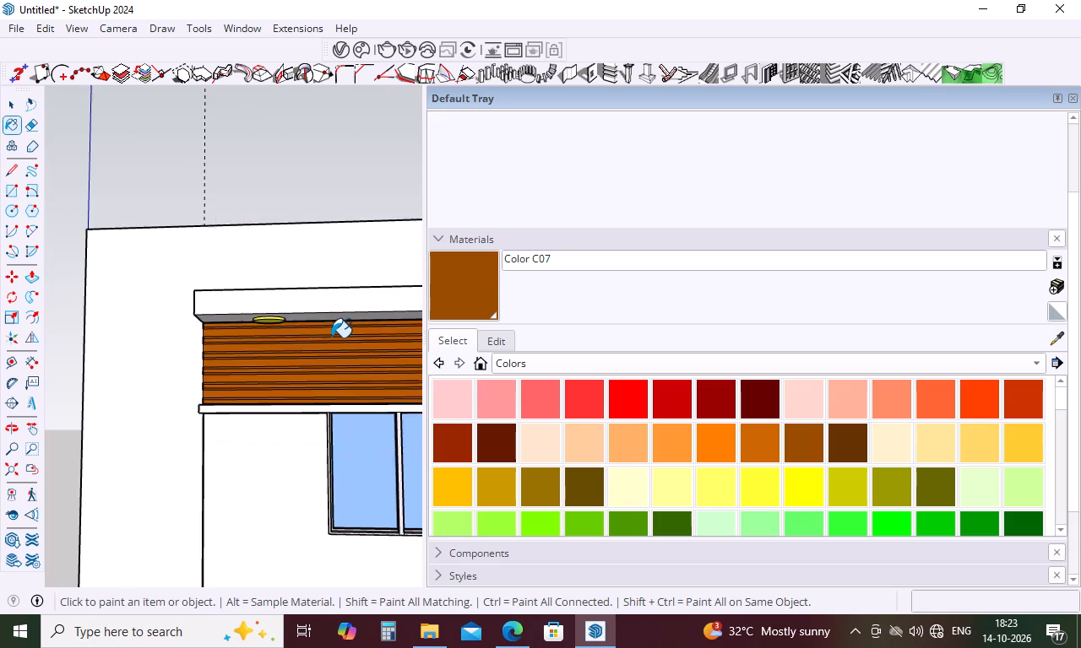
pyautogui.scroll(-10, 303, 339)
pyautogui.press('space')
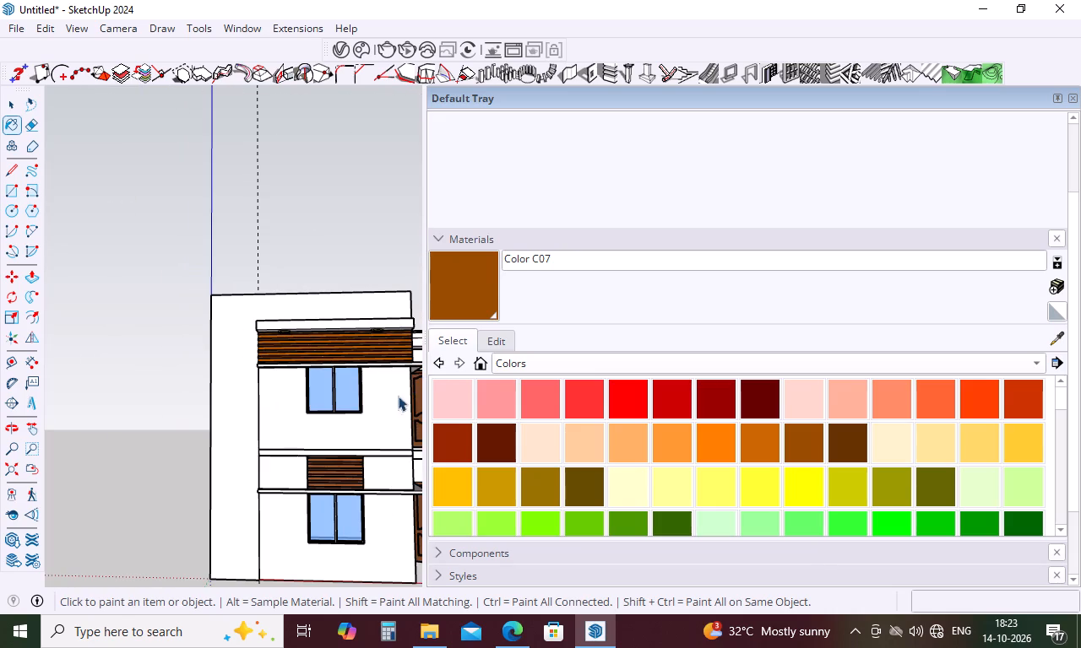
pyautogui.click(167, 347)
# Compare the painted façade with the reference image and examine the finish of its tall side wall strip with the wall lights.
pyautogui.scroll(-6, 123, 343)
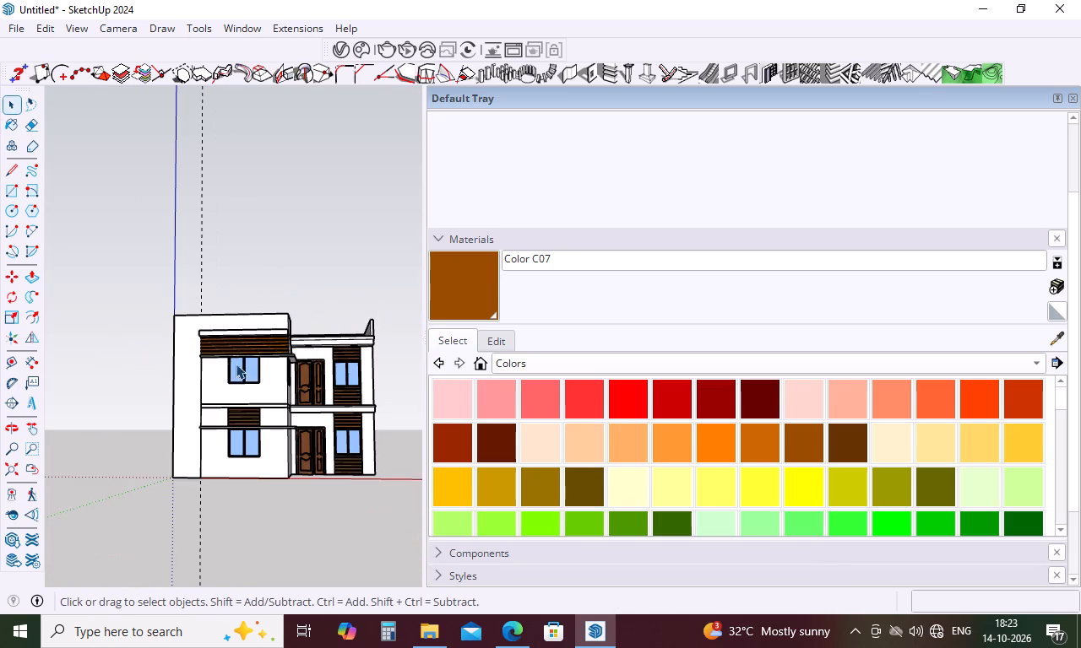
pyautogui.moveTo(239, 364); pyautogui.dragTo(237, 429, button='middle')
pyautogui.scroll(5, 287, 430)
pyautogui.scroll(-7, 287, 418)
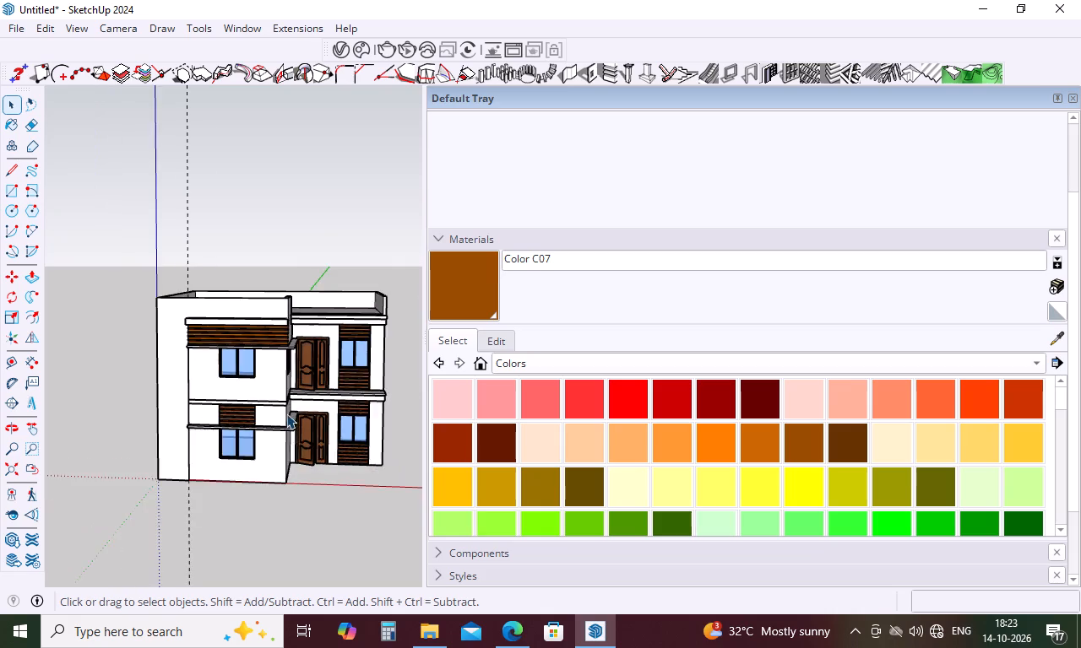
pyautogui.scroll(-9, 286, 413)
pyautogui.scroll(10, 391, 397)
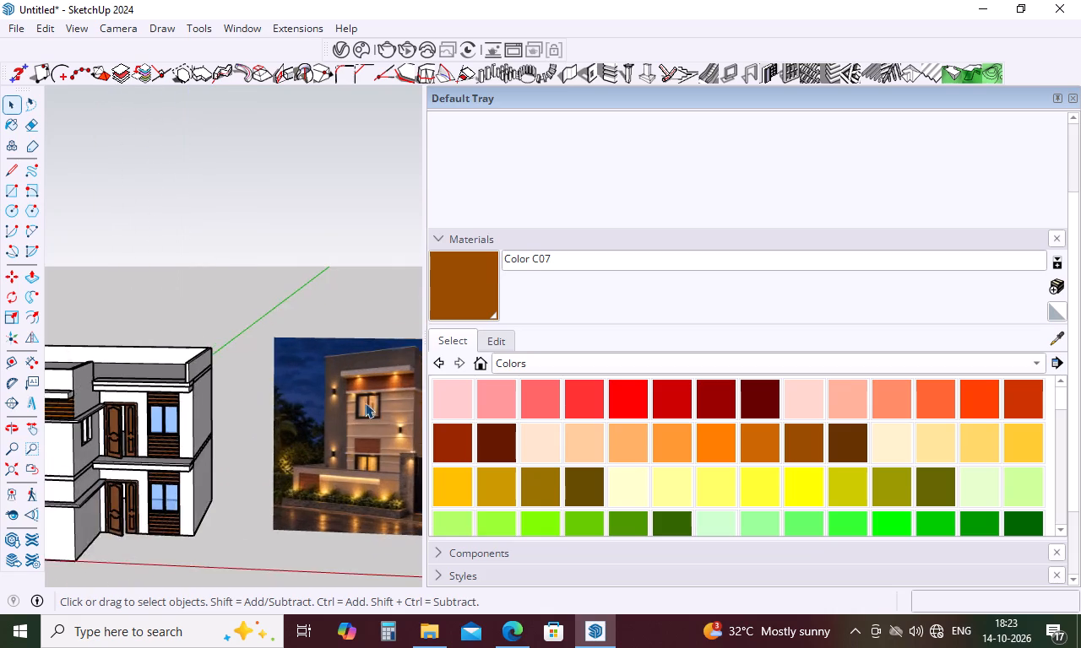
pyautogui.scroll(9, 359, 415)
pyautogui.scroll(10, 321, 492)
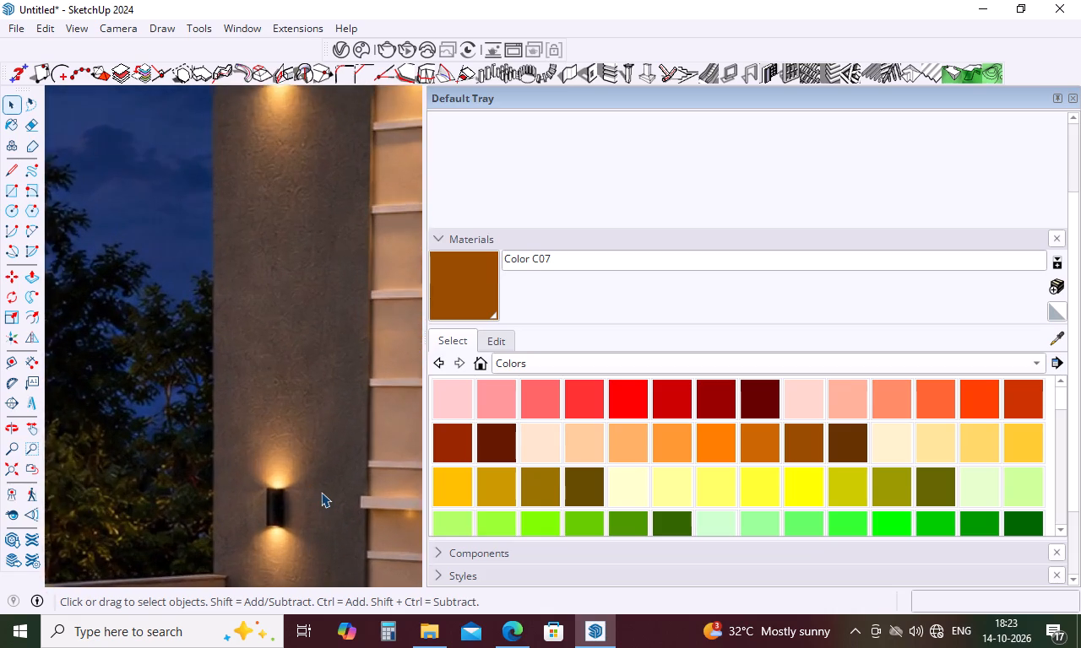
pyautogui.scroll(3, 321, 492)
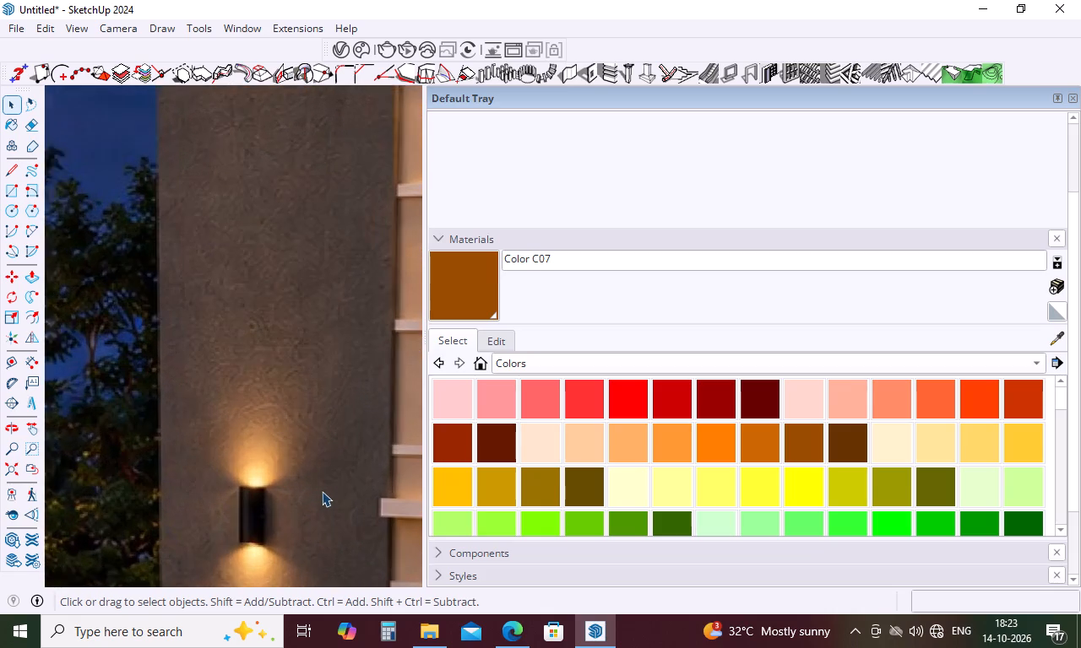
pyautogui.scroll(3, 322, 491)
pyautogui.scroll(-10, 367, 451)
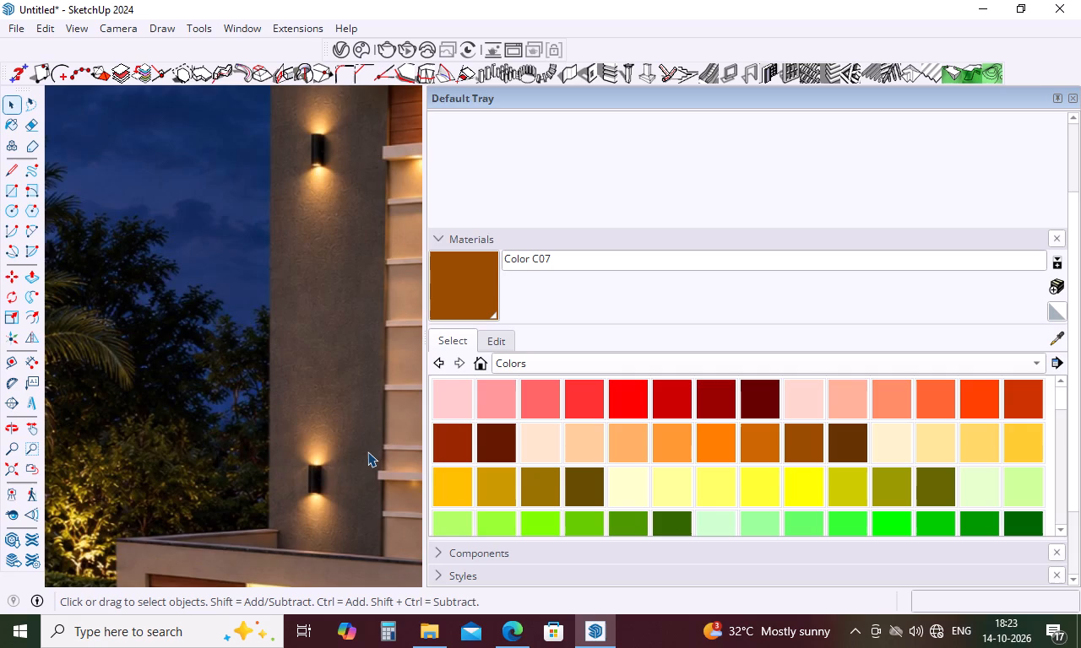
pyautogui.scroll(-5, 367, 451)
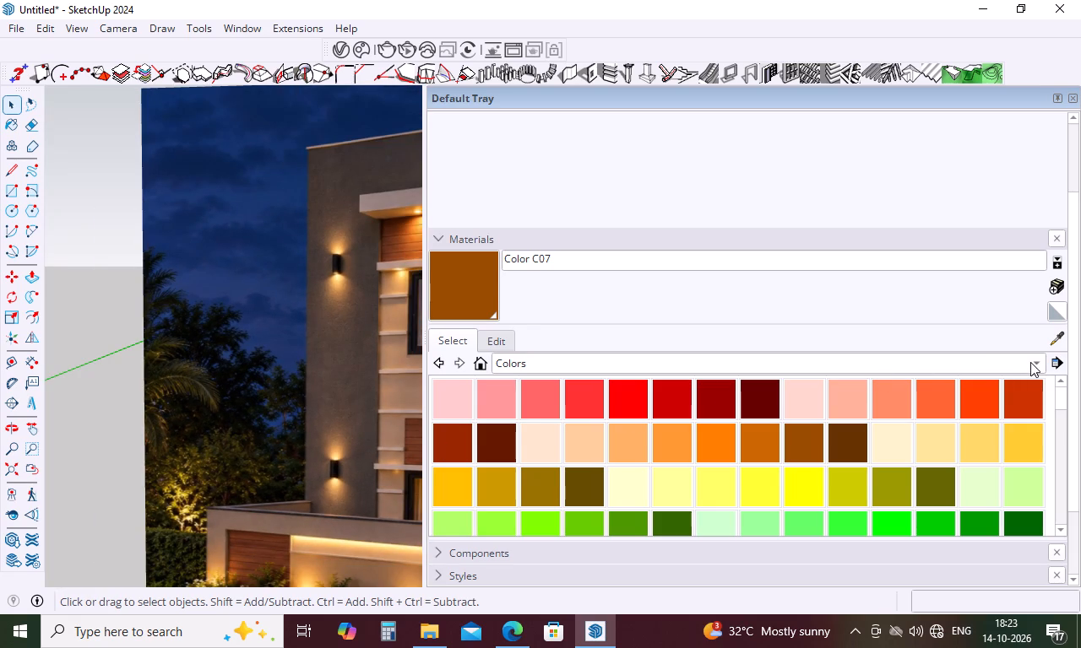
# Browse the Stone, Tile, Synthetic Surfaces, Roofing and Patterns material collections for a textured wall finish.
pyautogui.click(1039, 362)
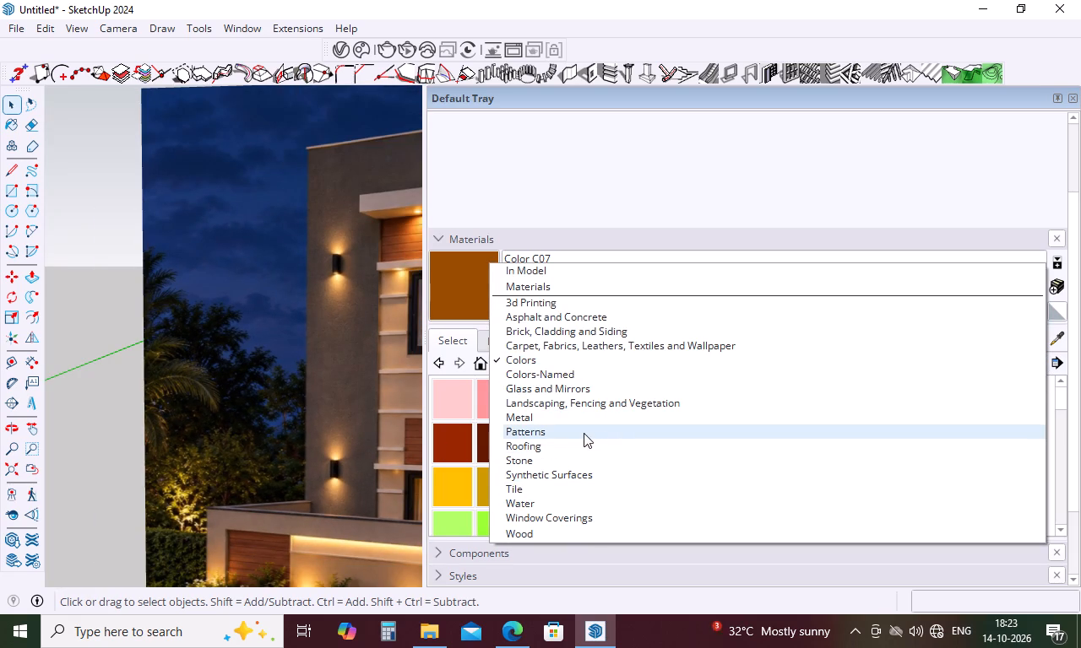
pyautogui.click(568, 463)
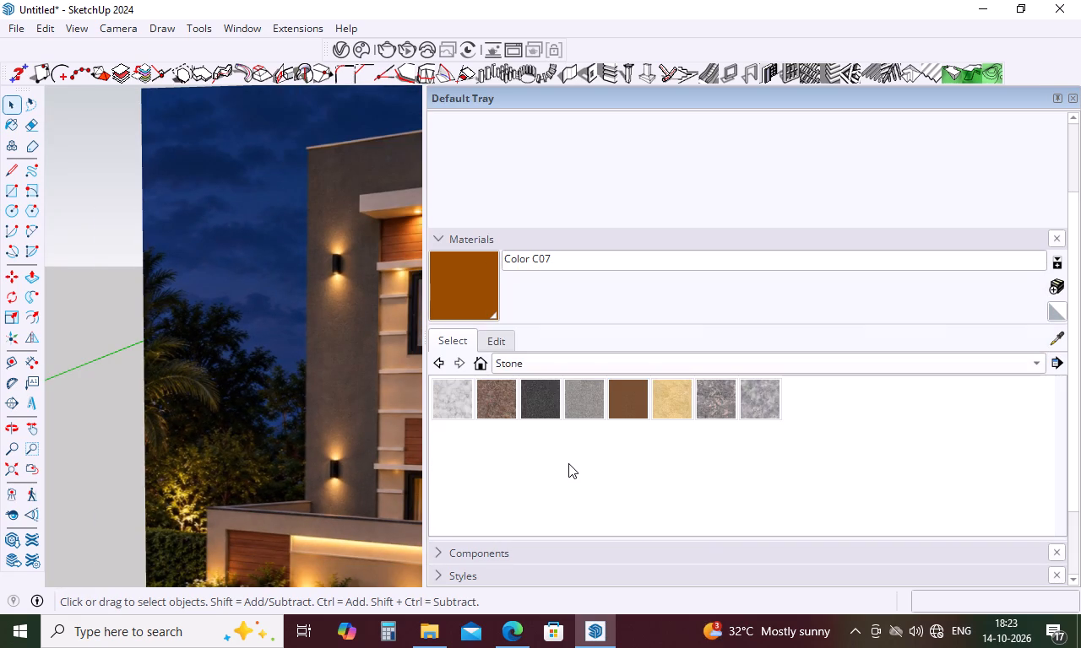
pyautogui.click(670, 366)
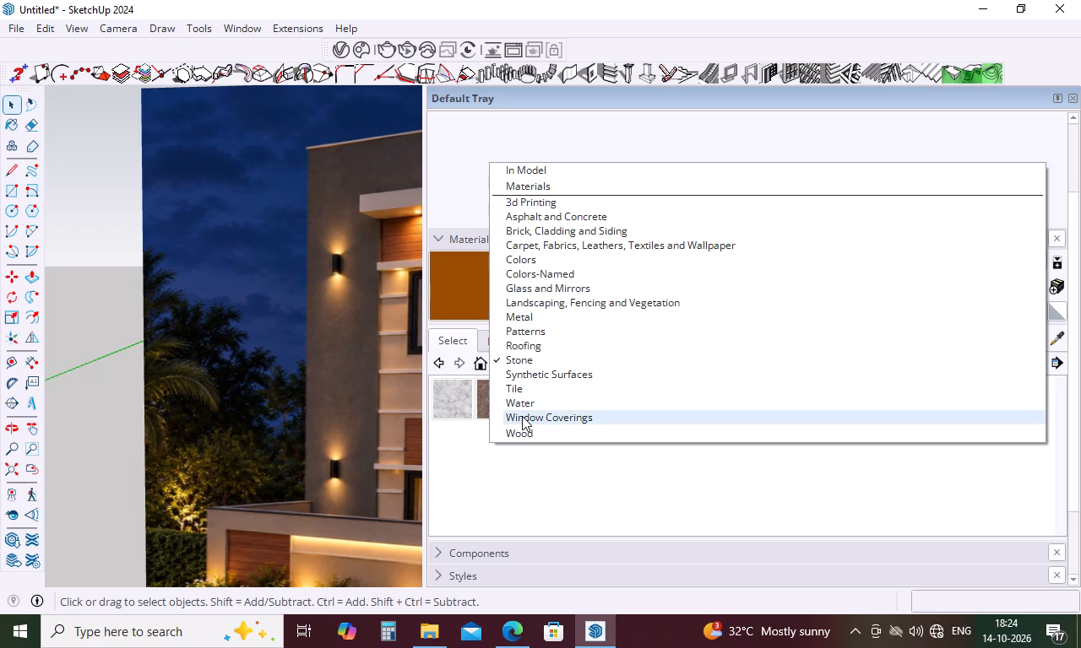
pyautogui.click(519, 394)
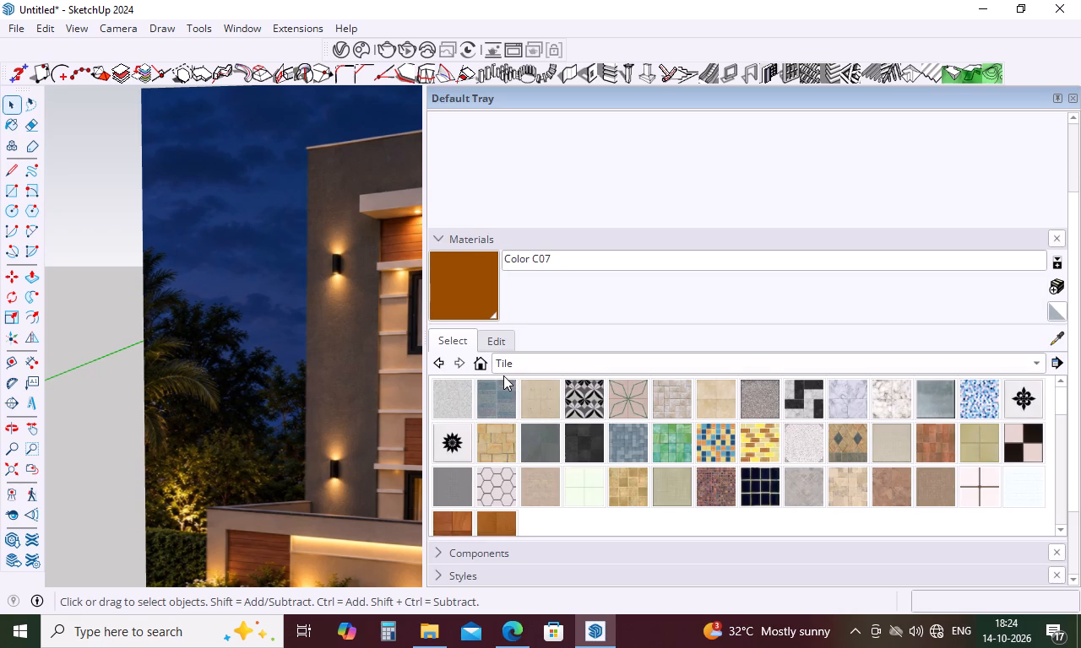
pyautogui.click(609, 364)
pyautogui.click(601, 352)
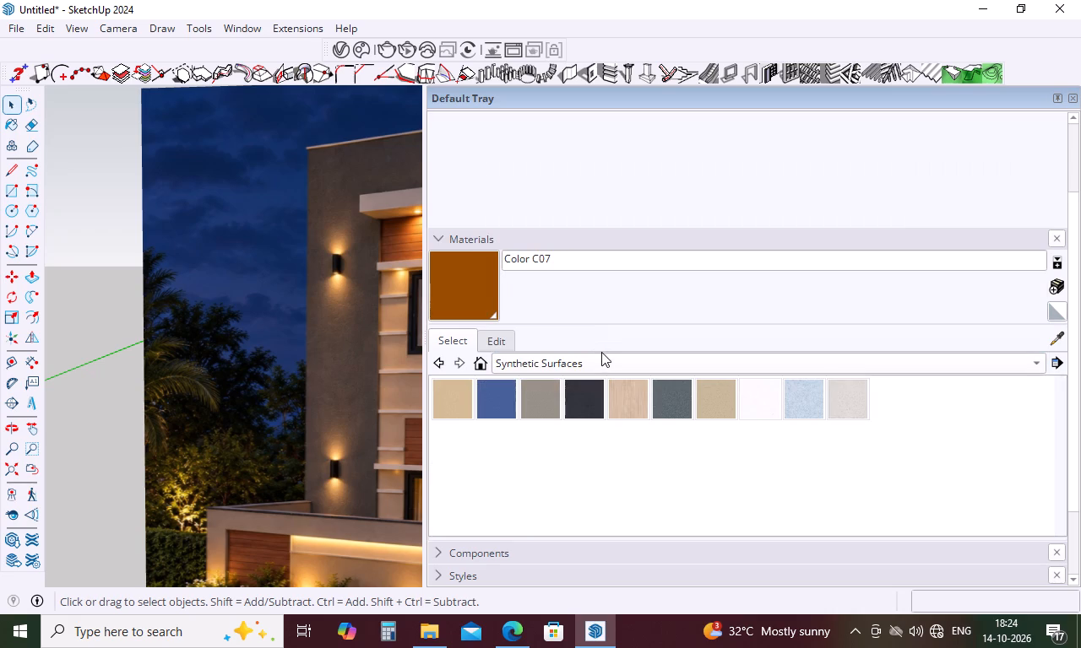
pyautogui.click(713, 360)
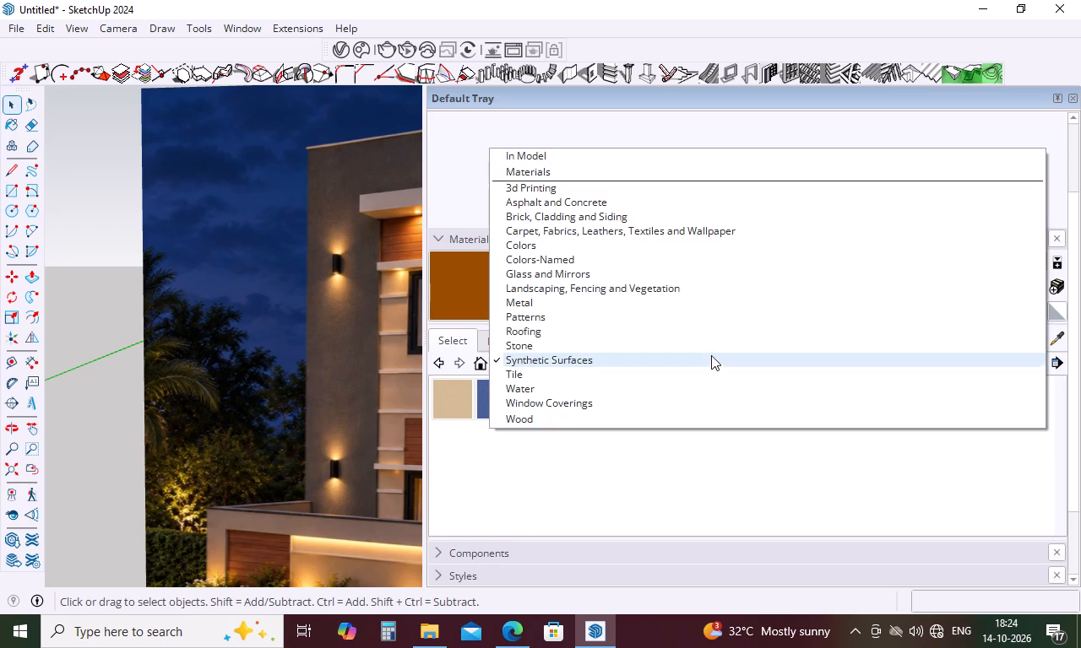
pyautogui.click(698, 343)
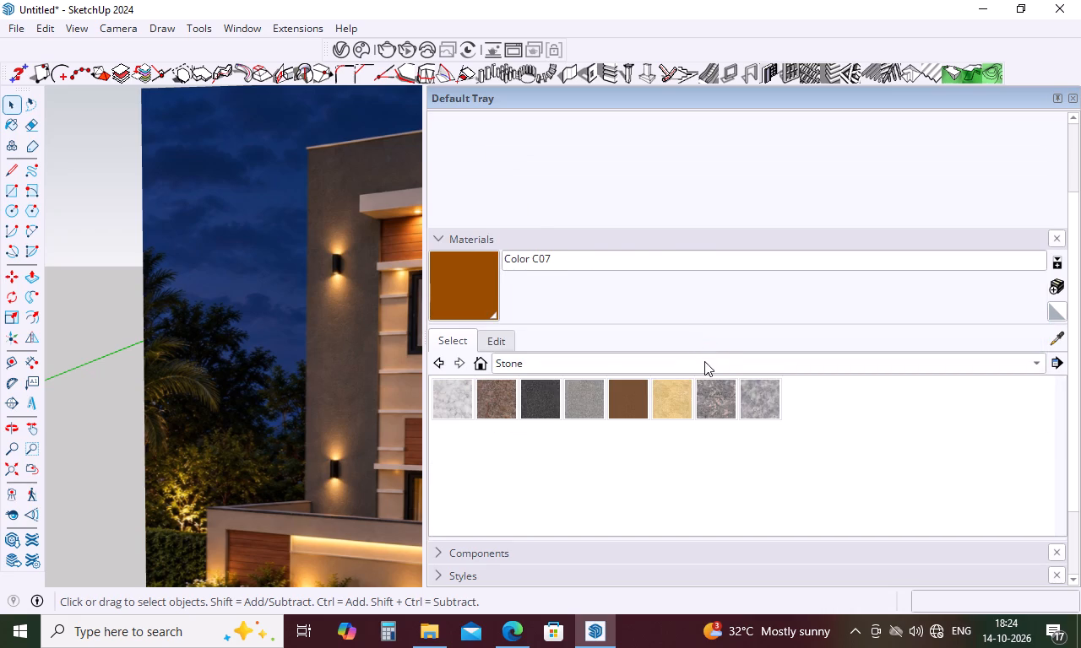
pyautogui.click(704, 361)
pyautogui.click(669, 346)
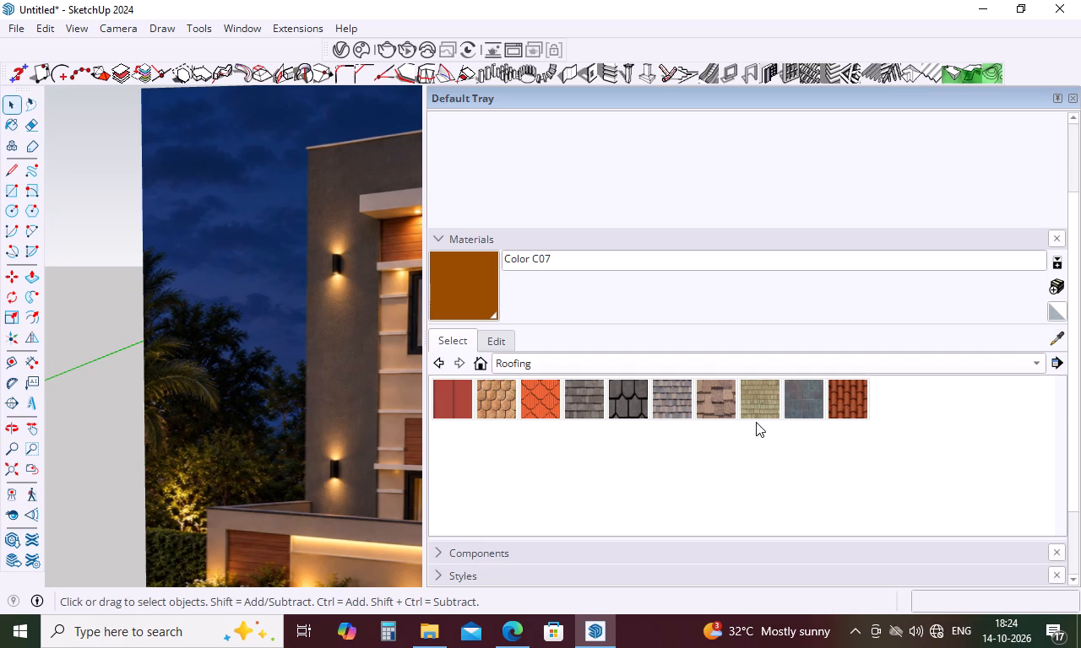
pyautogui.scroll(4, 729, 398)
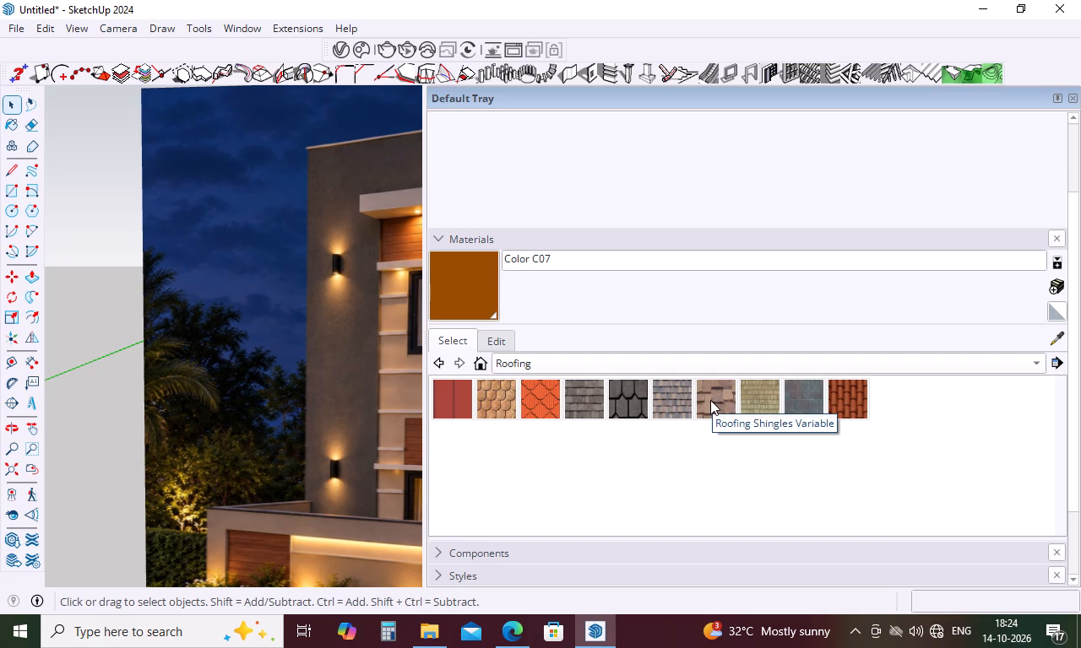
pyautogui.click(741, 363)
pyautogui.click(672, 346)
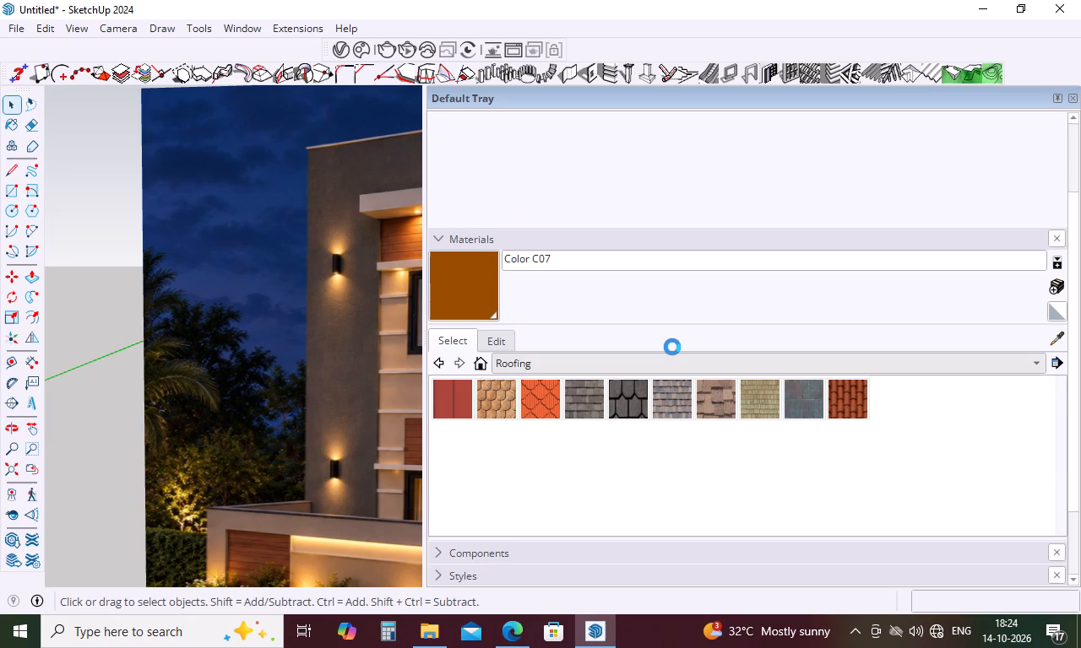
pyautogui.scroll(-5, 666, 453)
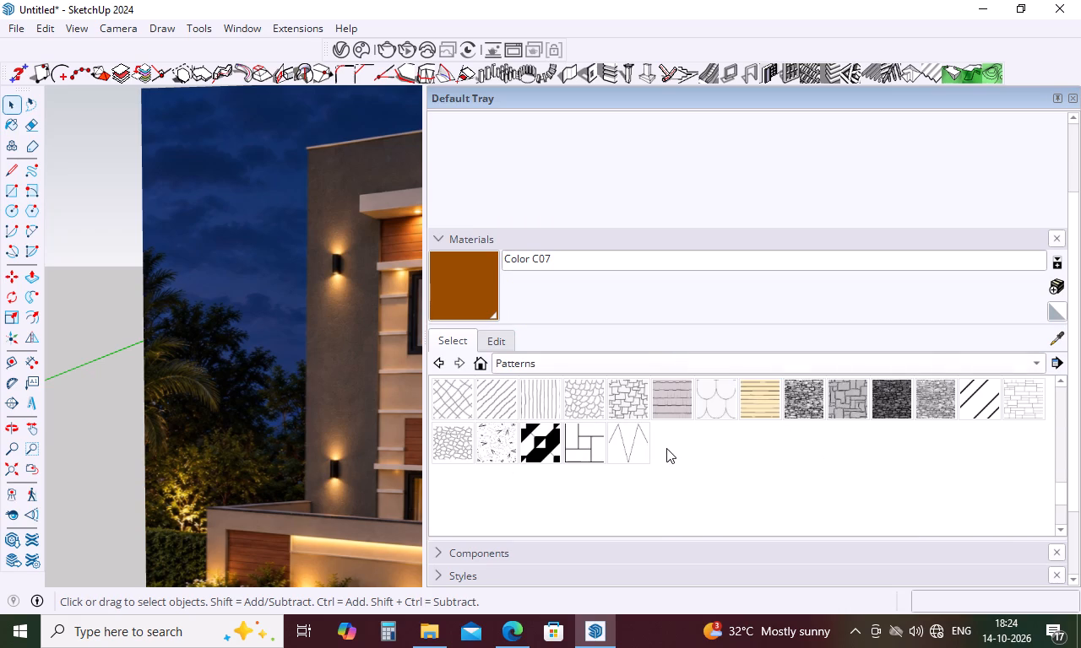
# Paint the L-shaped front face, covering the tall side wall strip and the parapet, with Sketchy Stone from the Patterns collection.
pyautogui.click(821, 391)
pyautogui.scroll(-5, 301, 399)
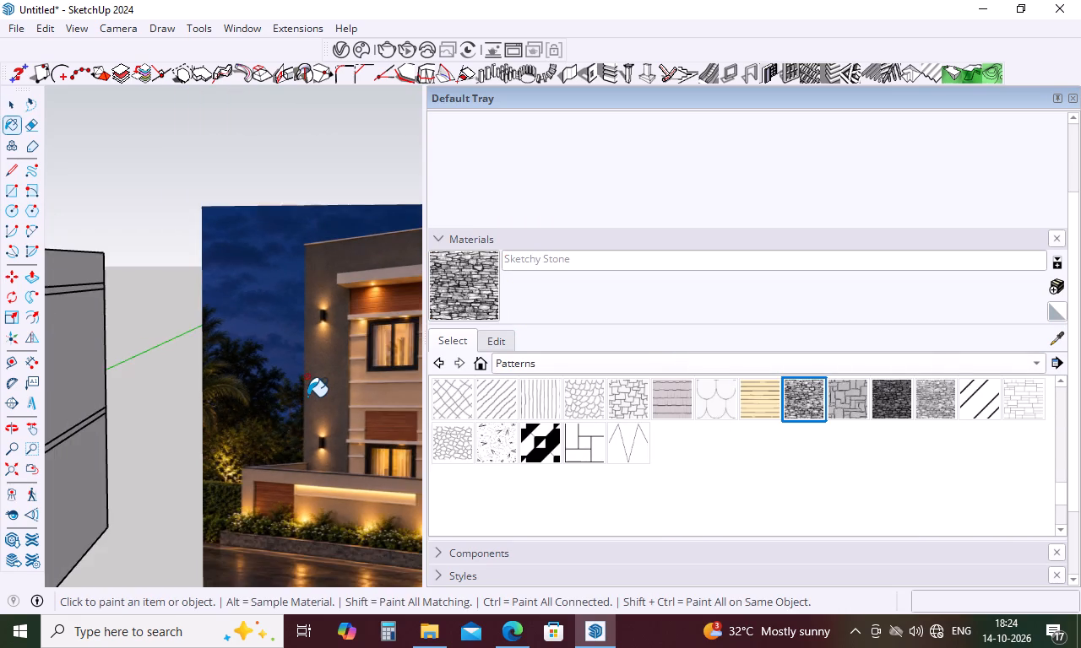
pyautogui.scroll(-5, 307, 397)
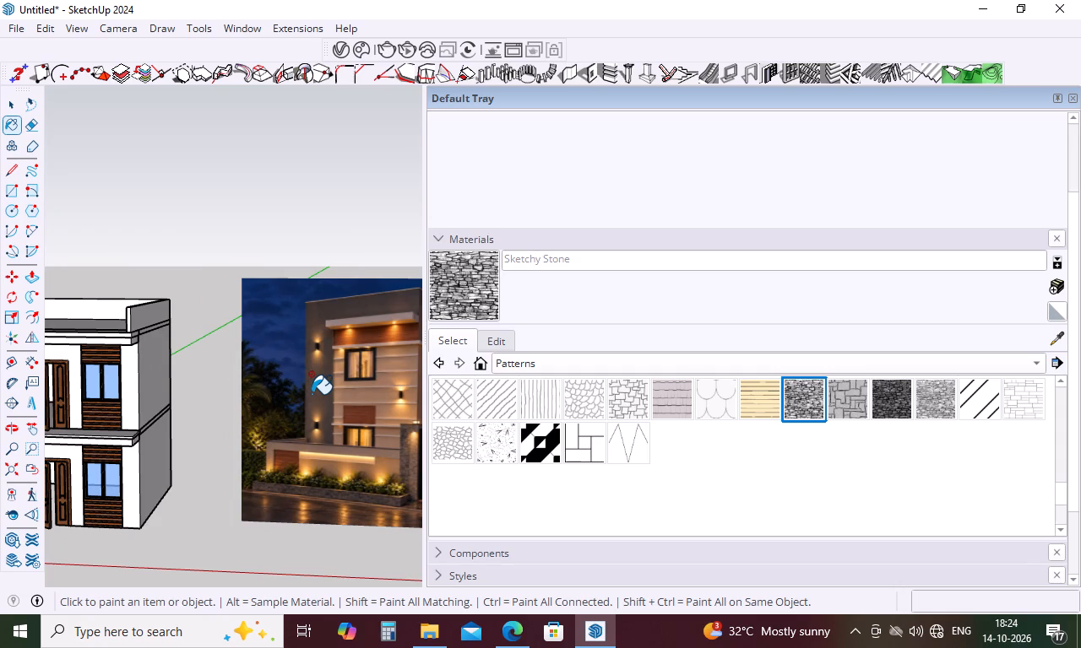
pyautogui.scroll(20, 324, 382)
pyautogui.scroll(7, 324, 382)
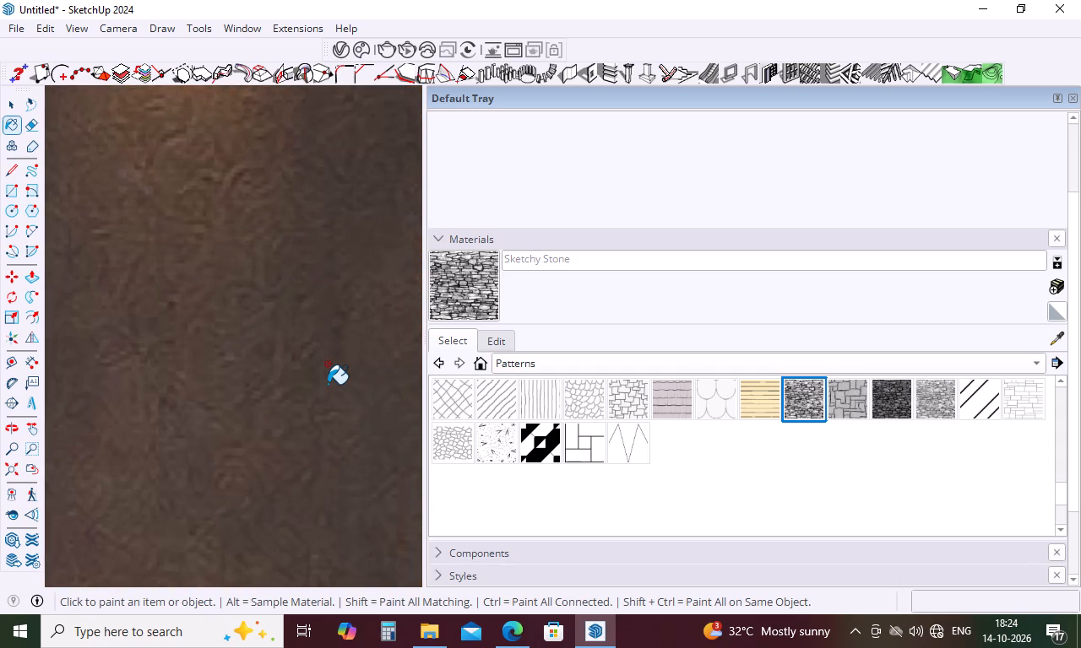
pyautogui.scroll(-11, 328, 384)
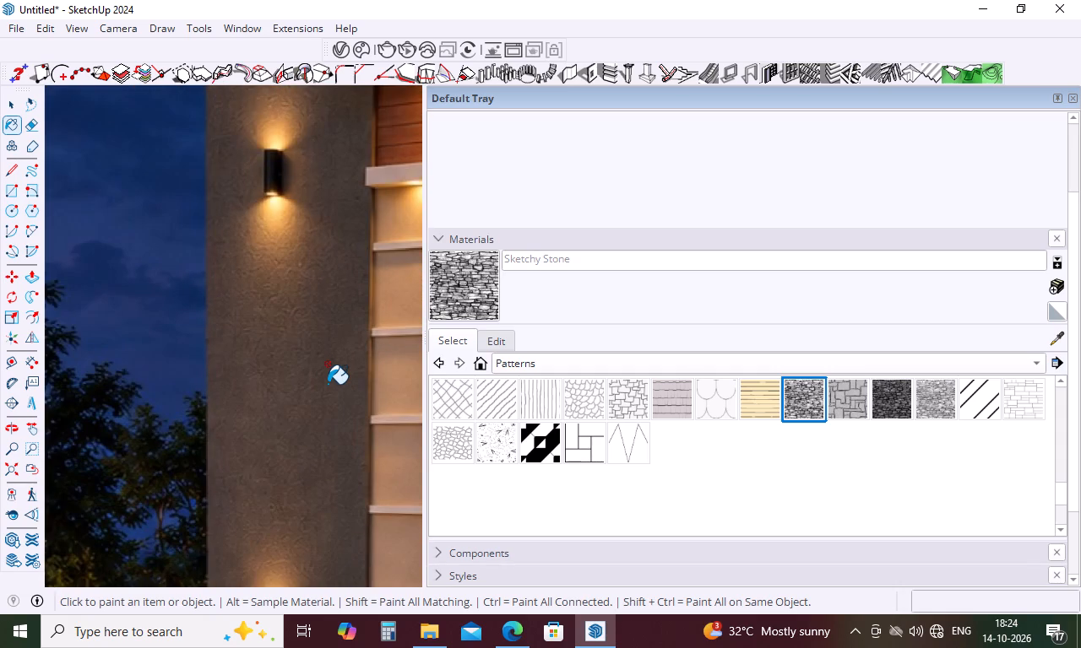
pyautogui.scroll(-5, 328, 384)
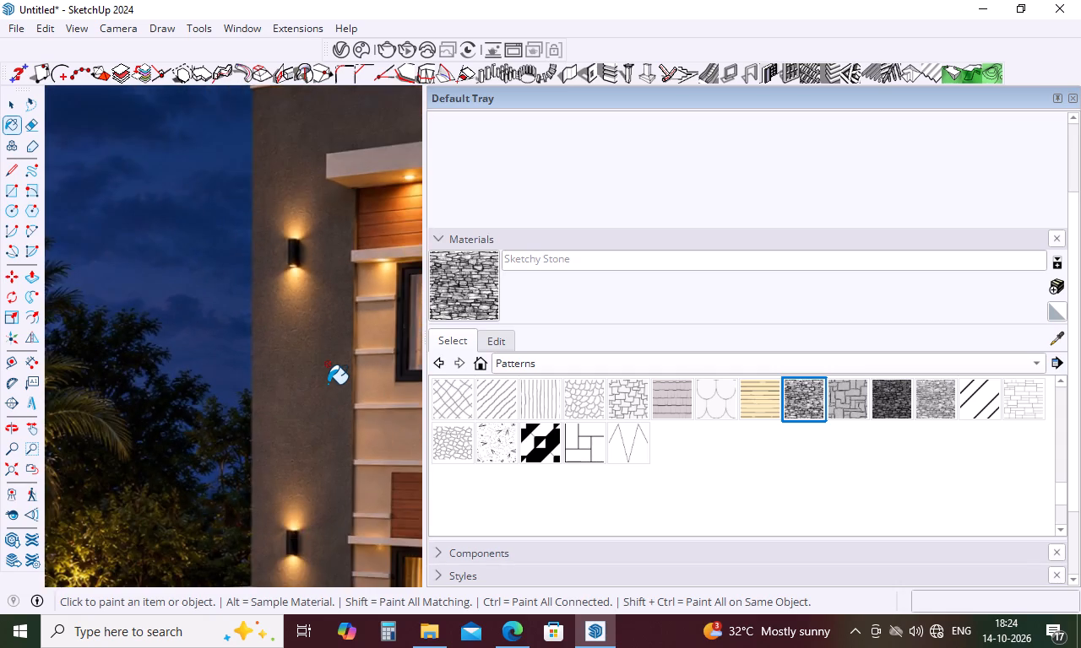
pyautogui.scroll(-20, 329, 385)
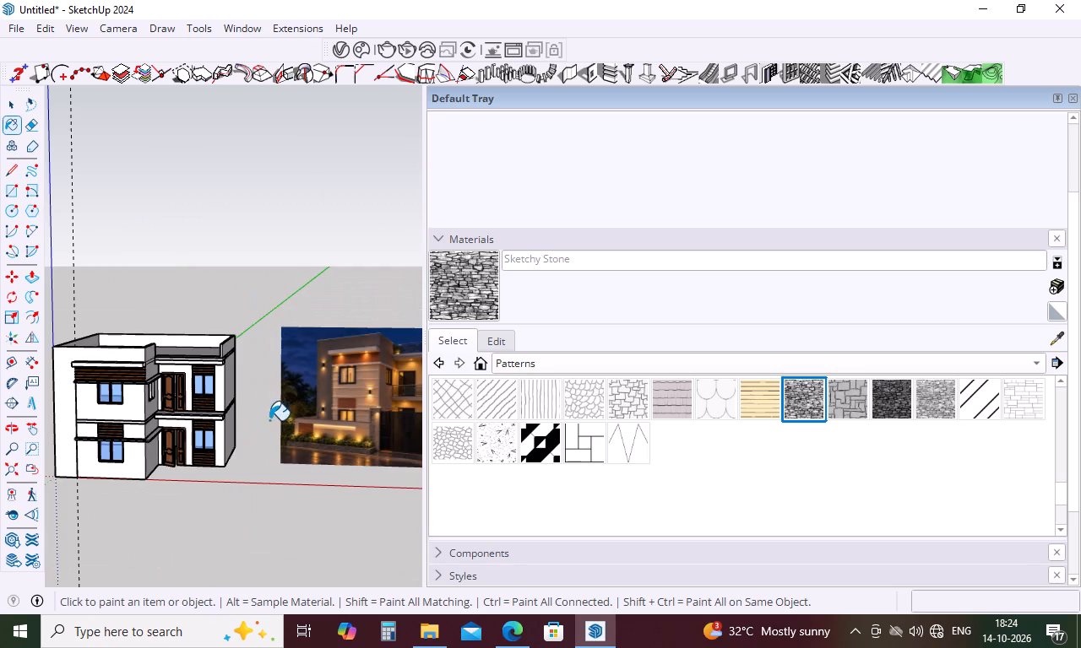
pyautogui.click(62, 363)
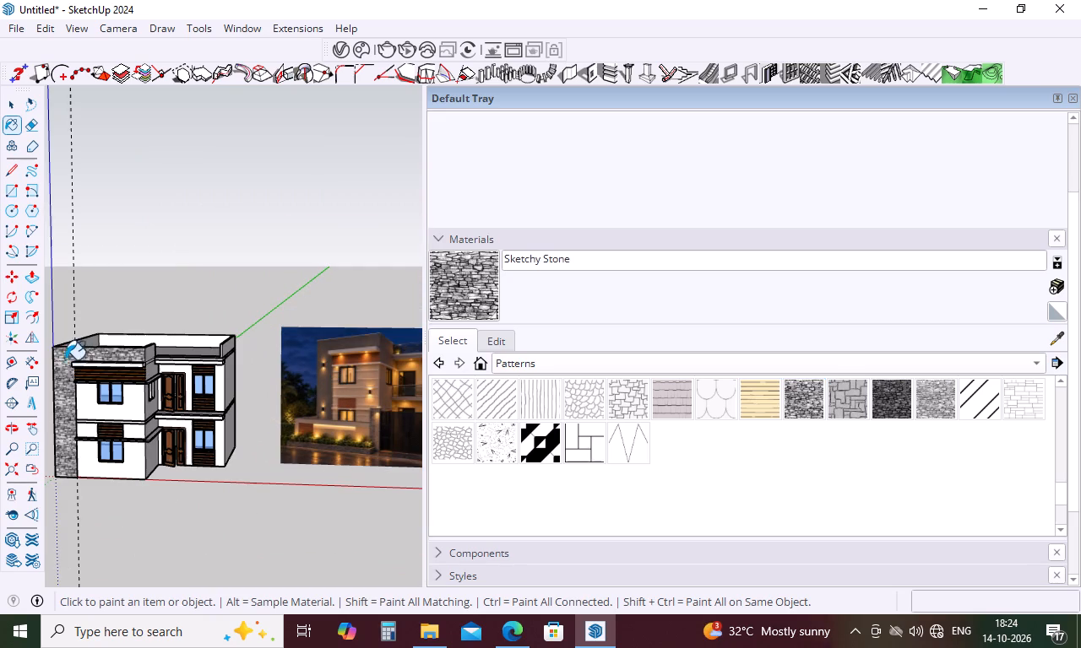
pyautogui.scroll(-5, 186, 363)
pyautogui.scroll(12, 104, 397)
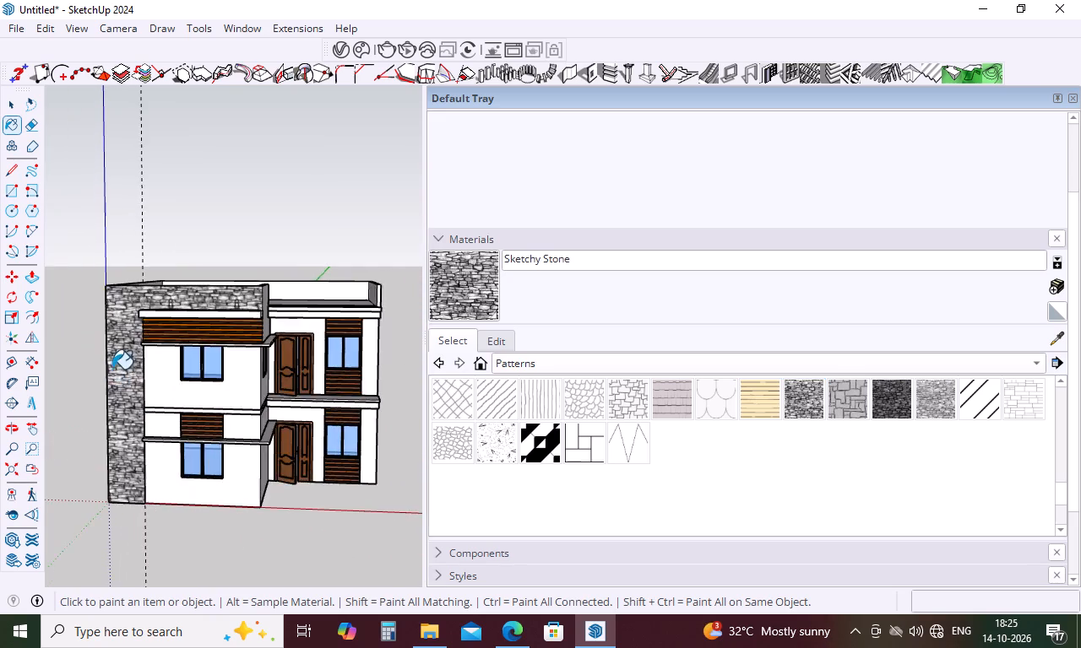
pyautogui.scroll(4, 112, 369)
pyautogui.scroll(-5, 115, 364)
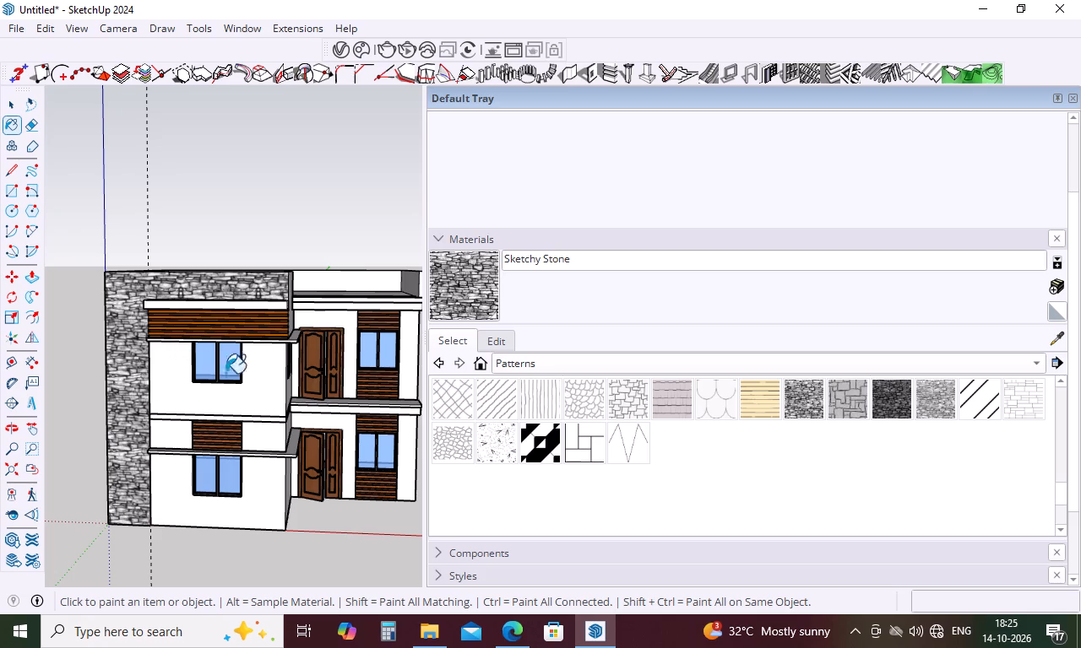
# Paint the L-shaped front face of the side wall strip and parapet with Metal Embossed from the Metal collection.
pyautogui.click(873, 369)
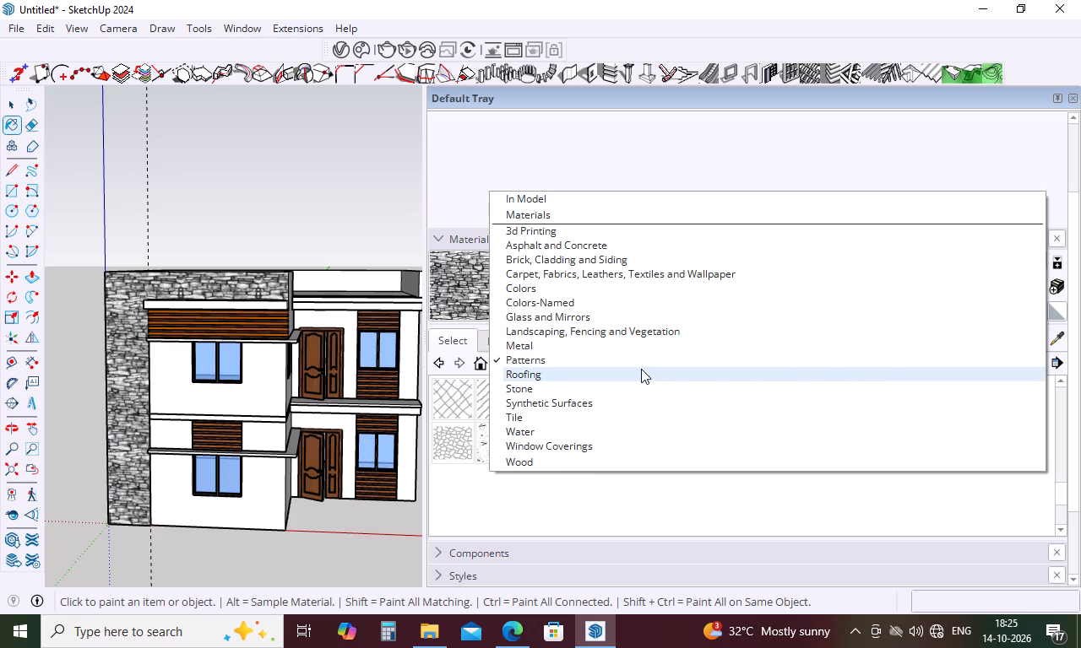
pyautogui.click(546, 345)
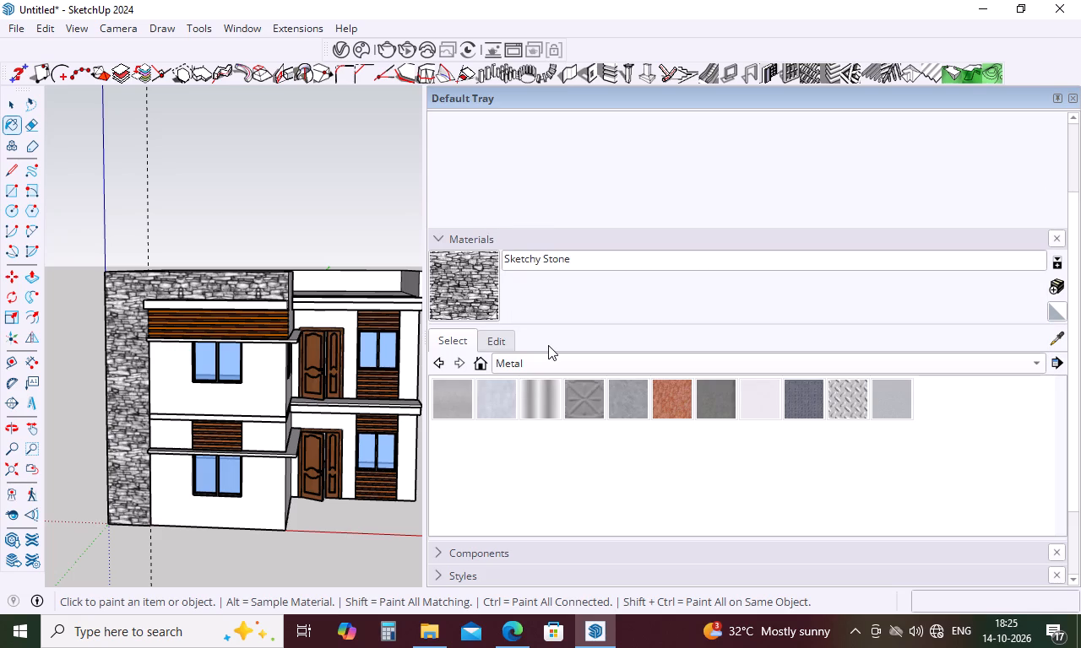
pyautogui.click(593, 390)
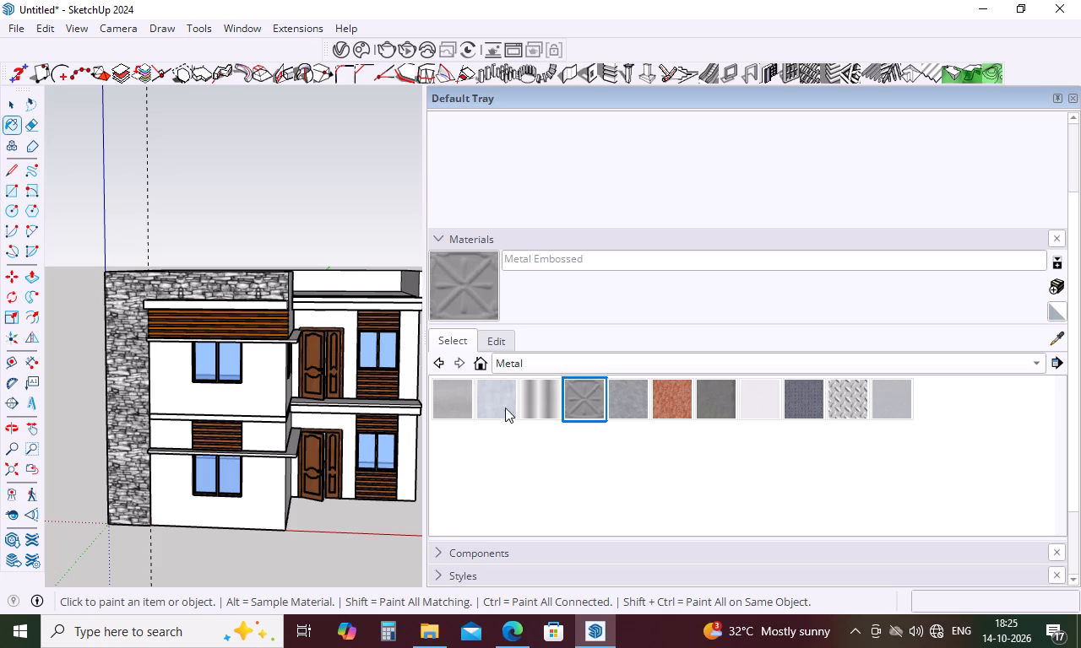
pyautogui.click(128, 372)
pyautogui.scroll(5, 136, 366)
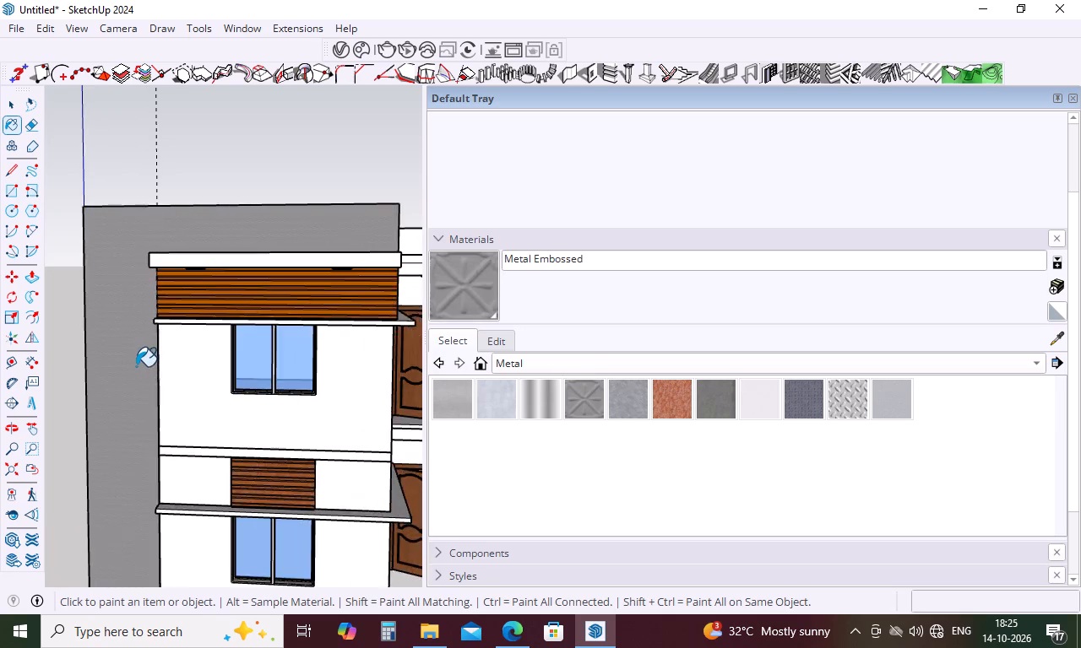
pyautogui.scroll(16, 136, 366)
pyautogui.scroll(-11, 144, 364)
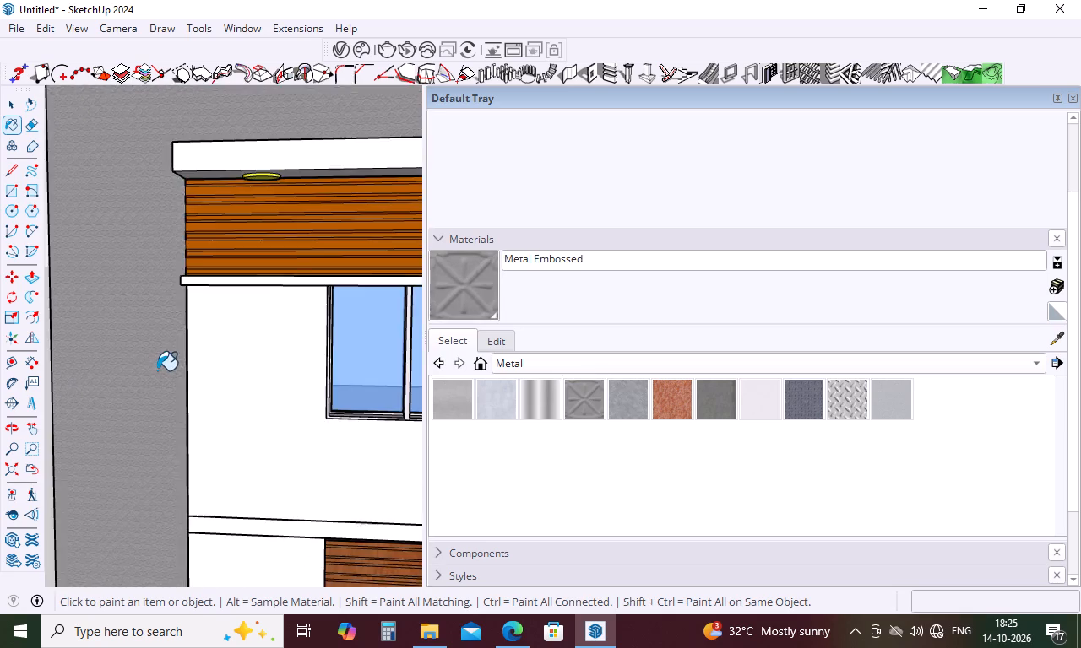
pyautogui.scroll(-11, 163, 371)
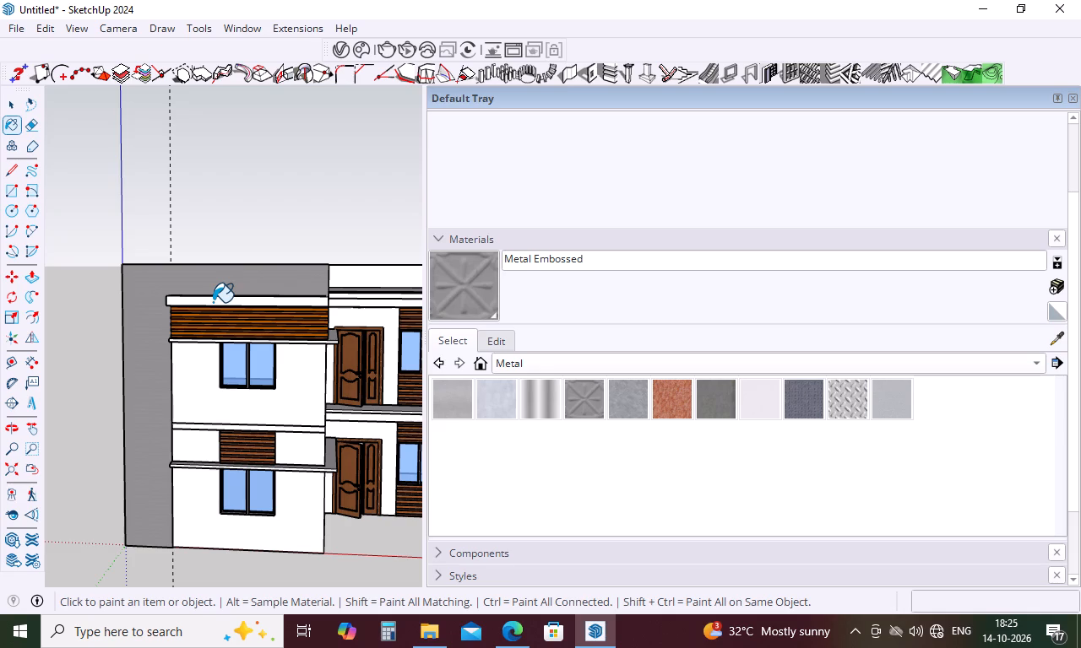
pyautogui.scroll(-5, 213, 302)
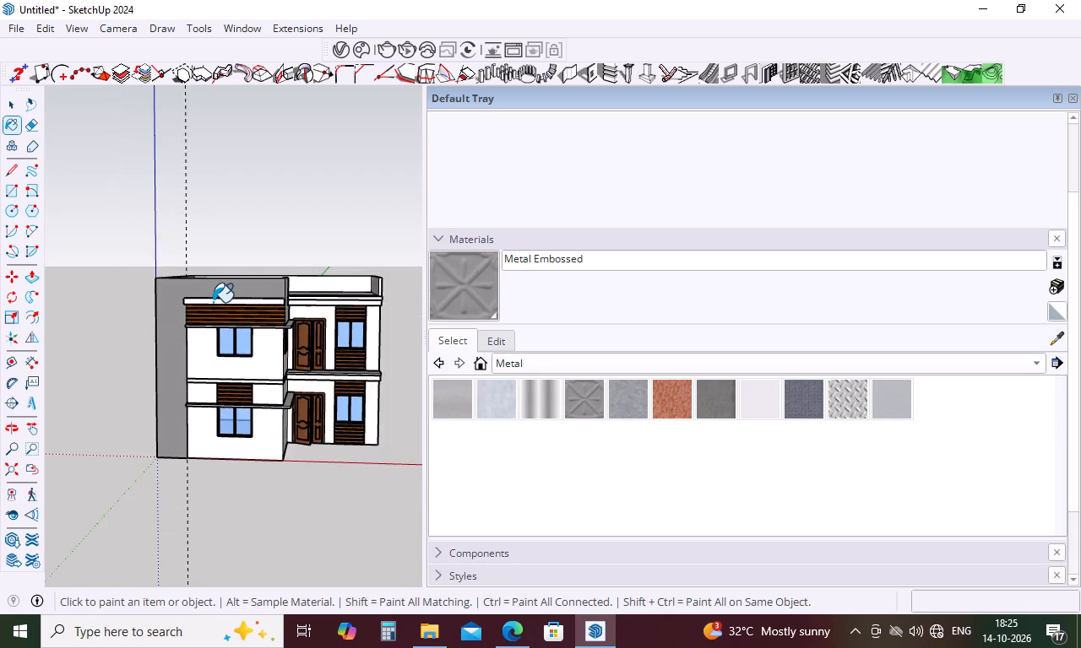
pyautogui.scroll(-5, 213, 302)
pyautogui.scroll(10, 309, 310)
# Paint the return face of the upper parapet, around the corner from the painted front, with Metal Embossed.
pyautogui.moveTo(304, 315); pyautogui.dragTo(244, 347, button='middle')
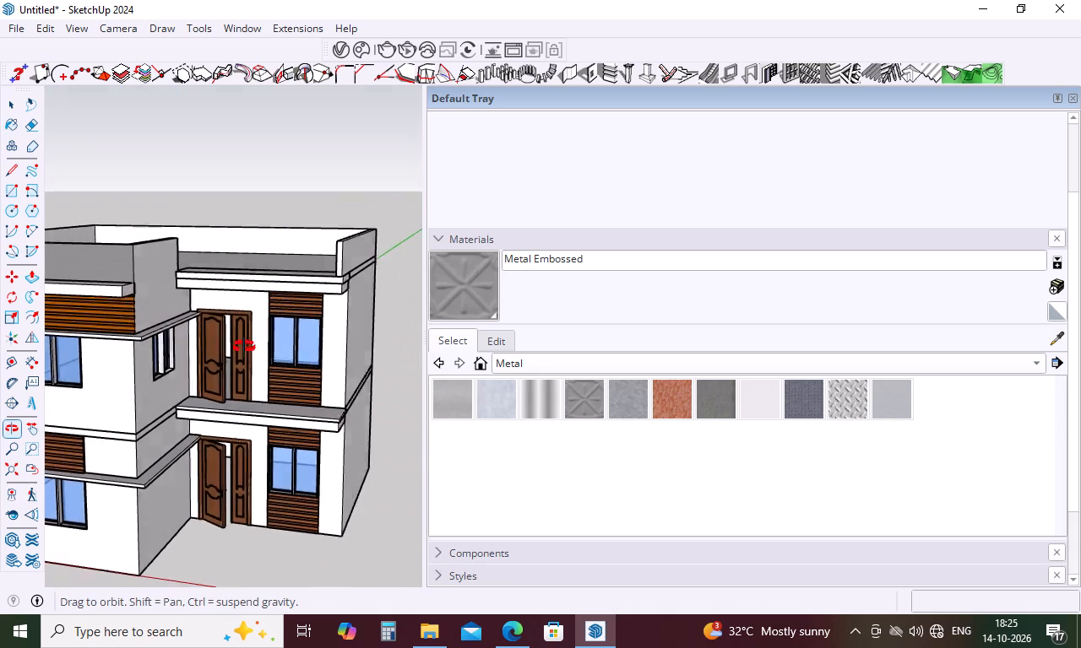
pyautogui.moveTo(244, 347); pyautogui.dragTo(144, 381, button='middle')
pyautogui.scroll(9, 122, 329)
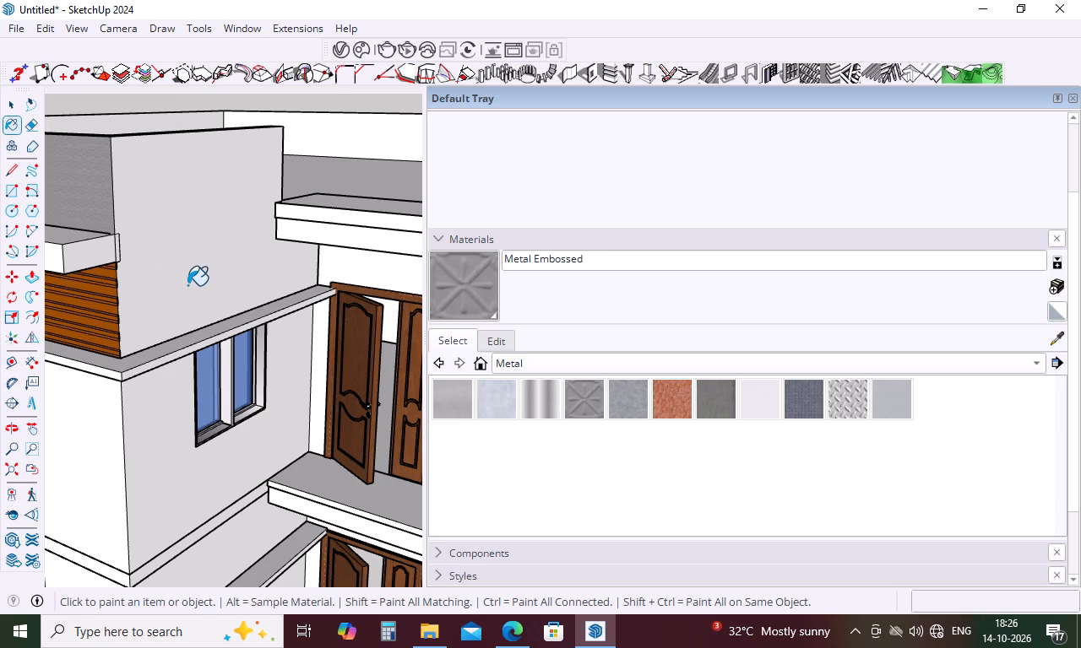
pyautogui.scroll(-4, 262, 299)
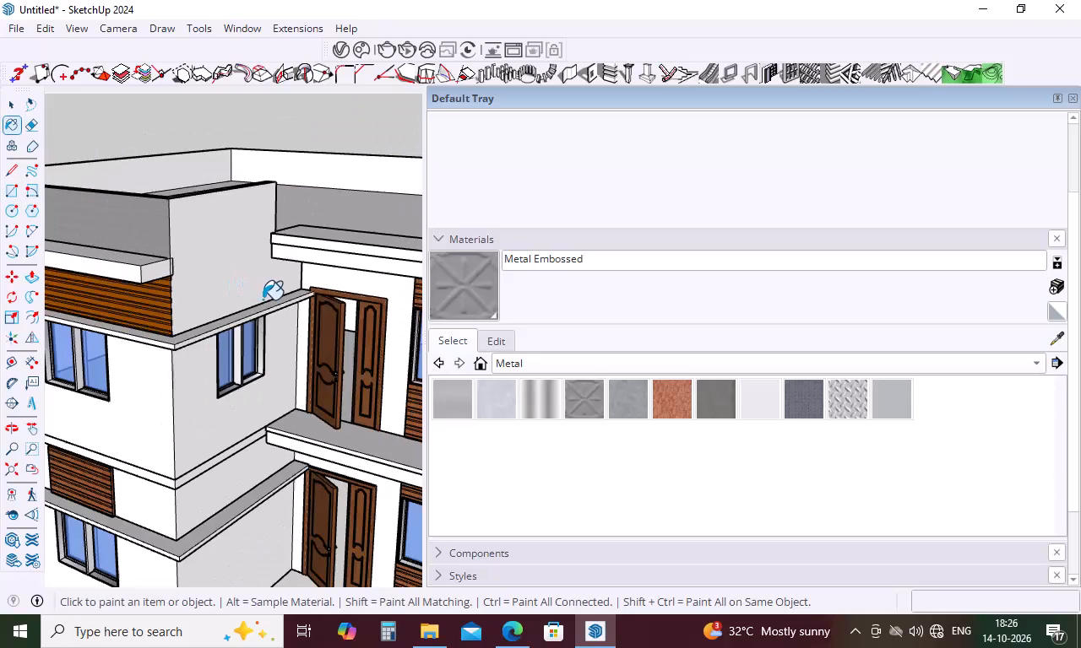
pyautogui.scroll(-5, 263, 300)
pyautogui.moveTo(263, 301); pyautogui.dragTo(362, 435, button='middle')
pyautogui.scroll(6, 222, 228)
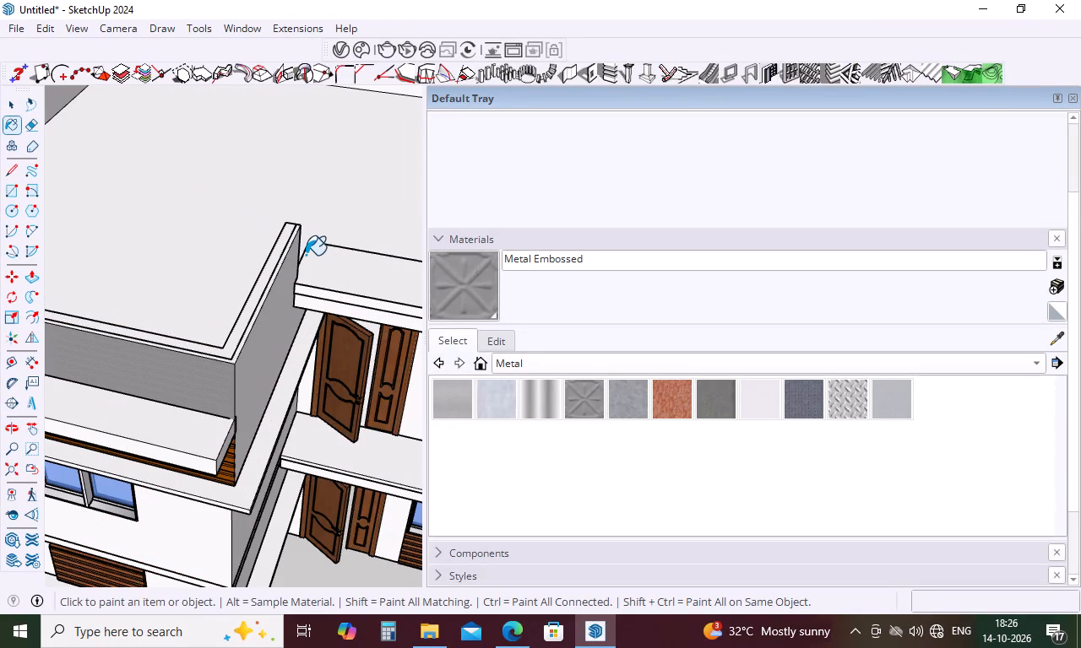
pyautogui.scroll(-8, 306, 256)
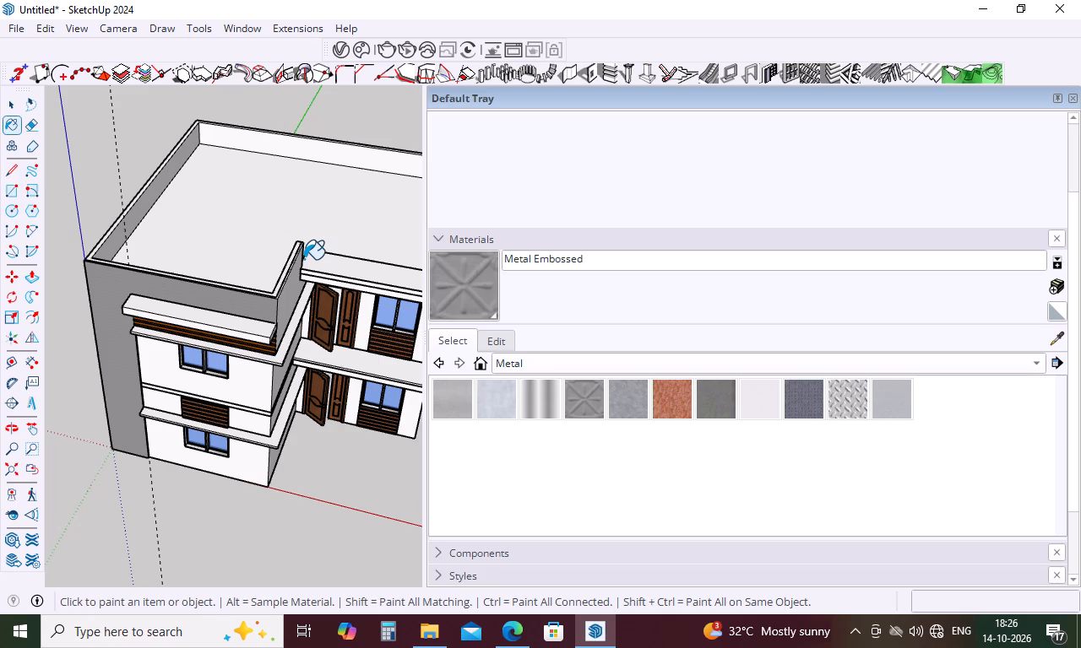
pyautogui.moveTo(282, 310); pyautogui.dragTo(289, 256, button='middle')
pyautogui.scroll(5, 275, 321)
pyautogui.moveTo(275, 321); pyautogui.dragTo(280, 242, button='middle')
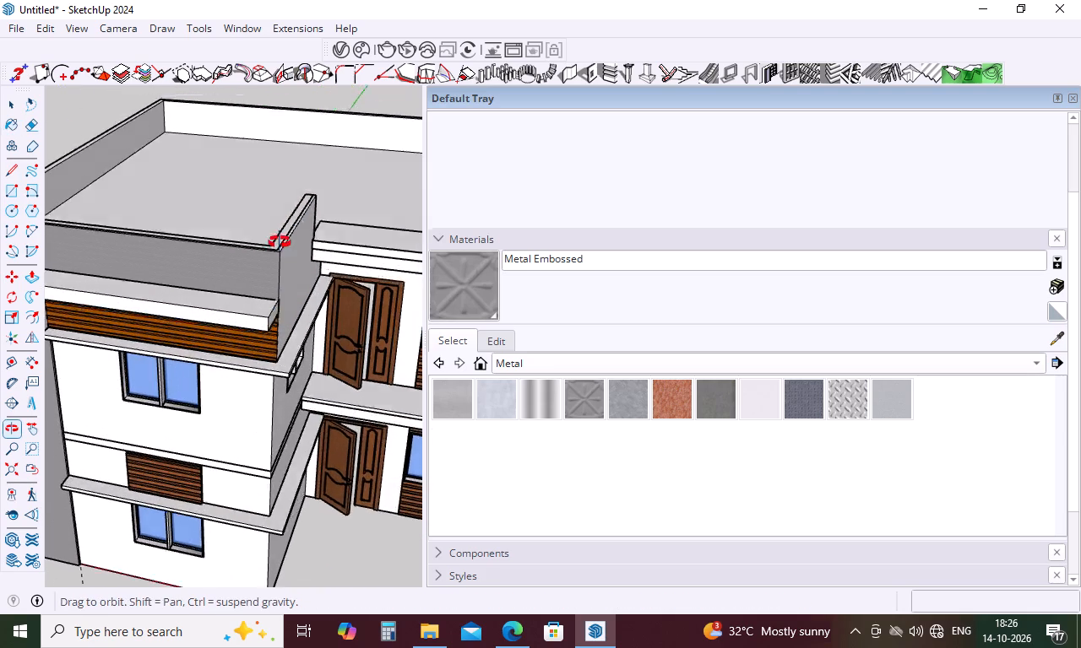
pyautogui.moveTo(280, 242); pyautogui.dragTo(280, 223, button='middle')
pyautogui.scroll(5, 288, 277)
pyautogui.moveTo(294, 290); pyautogui.dragTo(250, 299, button='middle')
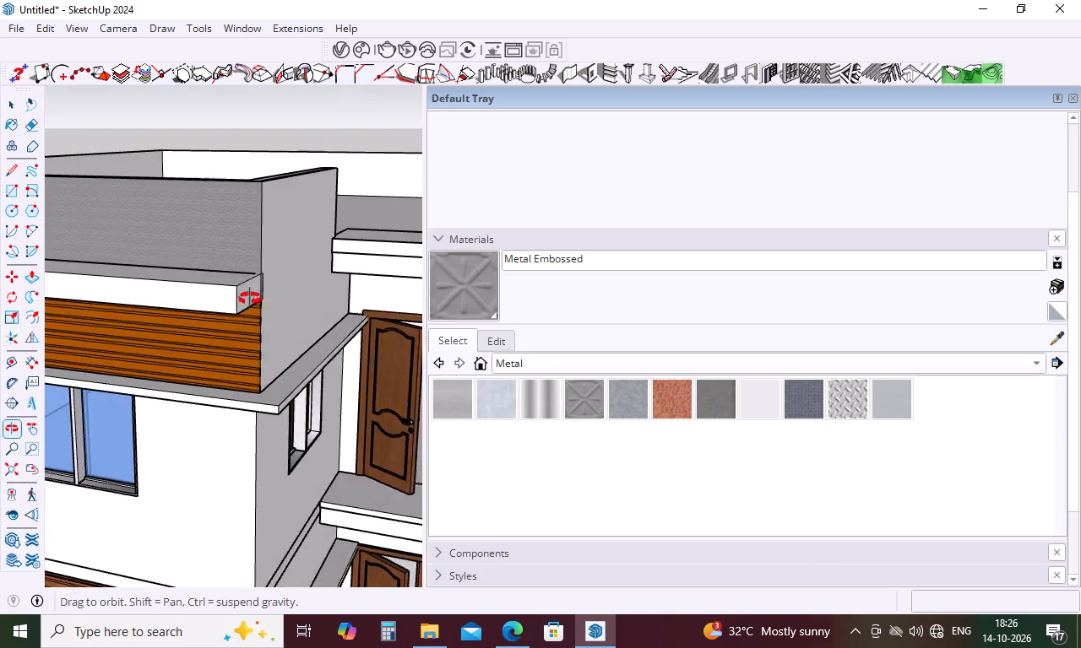
pyautogui.moveTo(250, 299); pyautogui.dragTo(148, 303, button='middle')
pyautogui.click(267, 268)
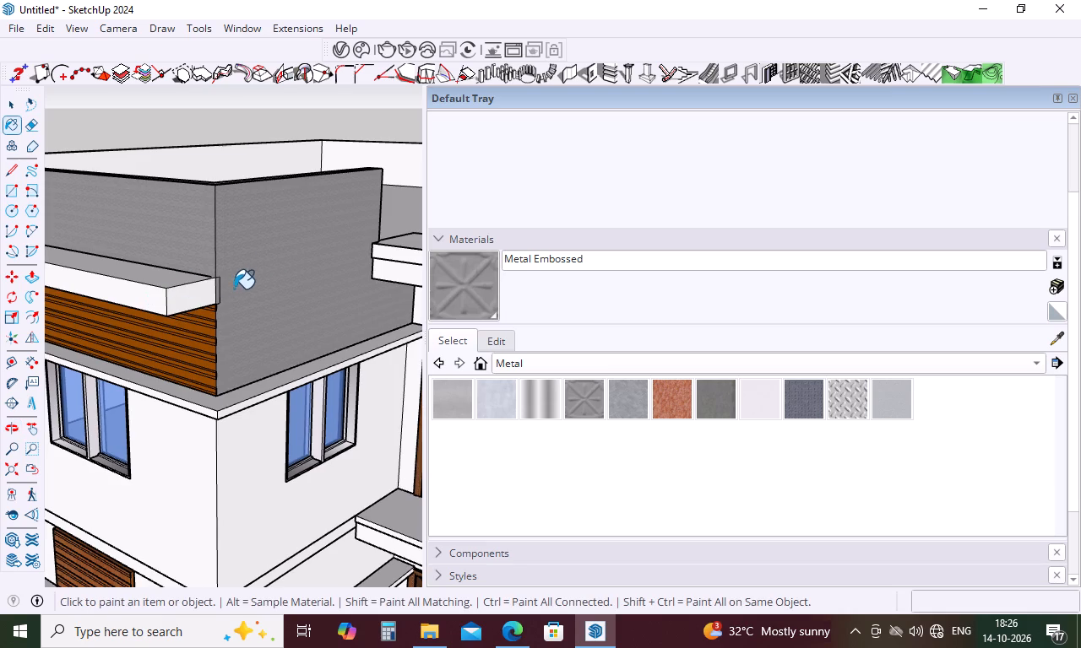
pyautogui.scroll(-5, 219, 296)
pyautogui.moveTo(219, 296); pyautogui.dragTo(311, 281, button='middle')
pyautogui.scroll(-9, 311, 281)
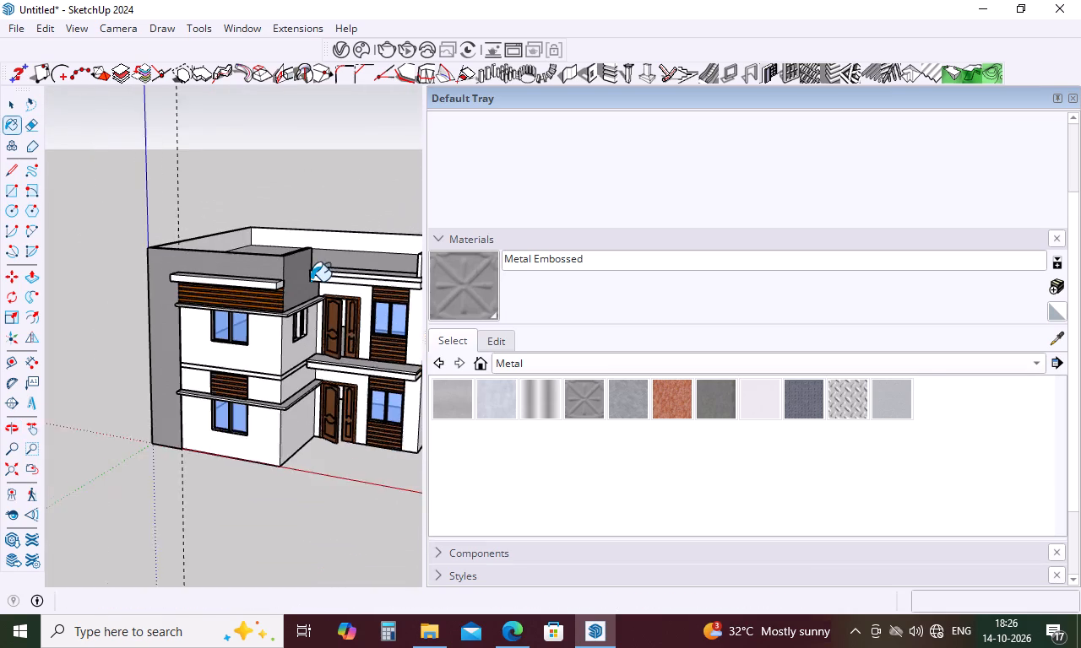
pyautogui.moveTo(277, 304); pyautogui.dragTo(405, 287, button='middle')
pyautogui.scroll(4, 239, 305)
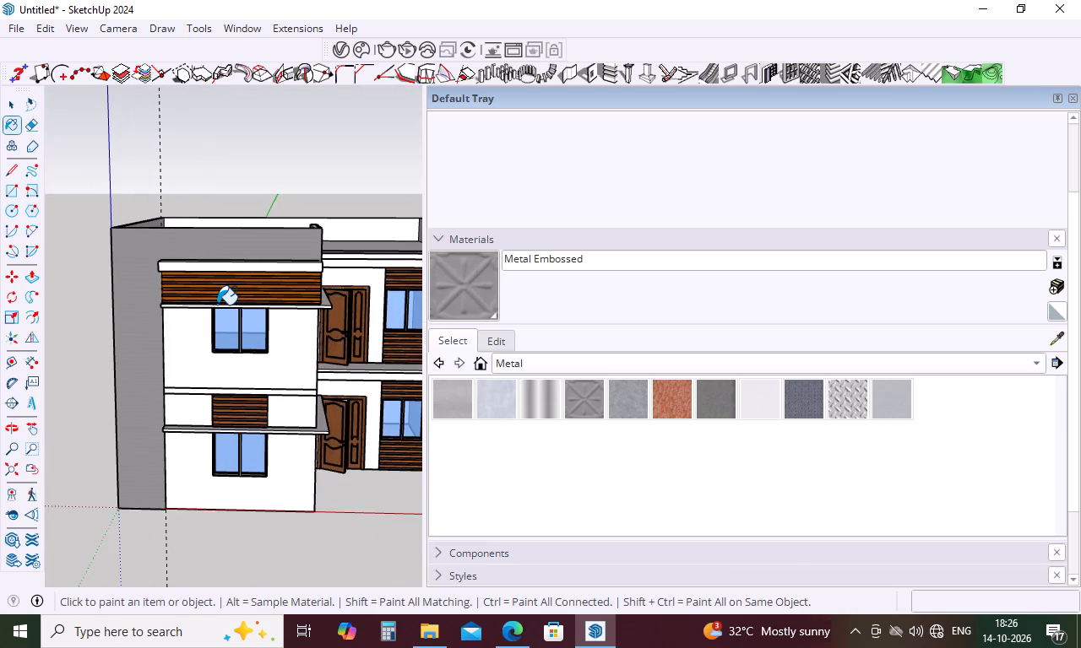
pyautogui.press('space')
# Examine the side wall strip's finish and the wall lights in the reference image and compare them with the modelled façade.
pyautogui.scroll(-4, 212, 304)
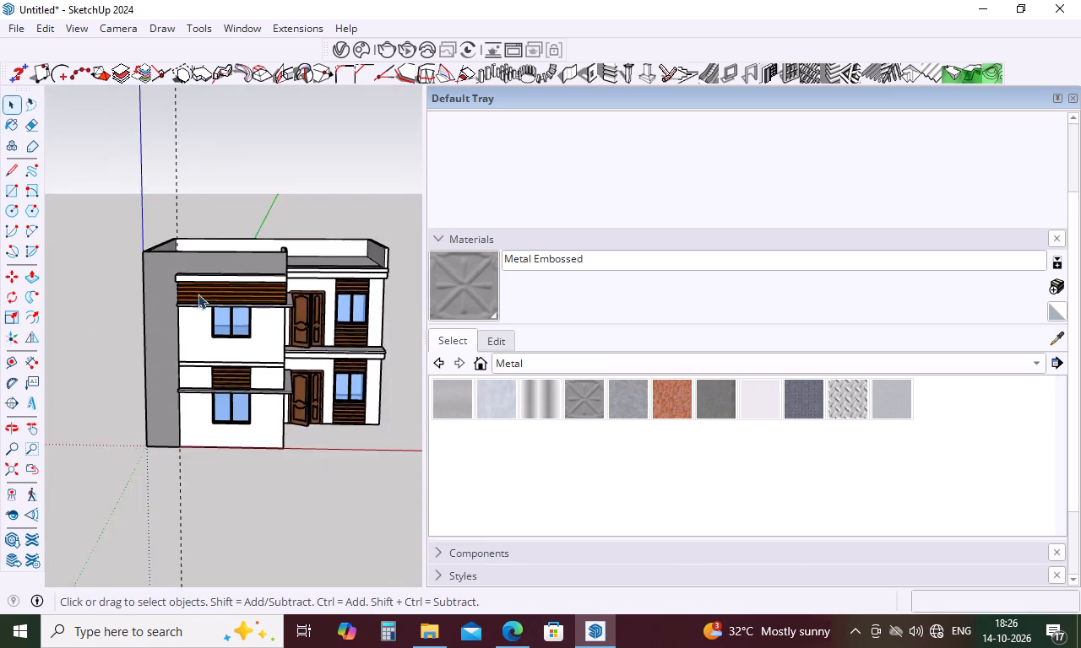
pyautogui.scroll(-10, 189, 288)
pyautogui.scroll(20, 307, 294)
pyautogui.scroll(1, 307, 294)
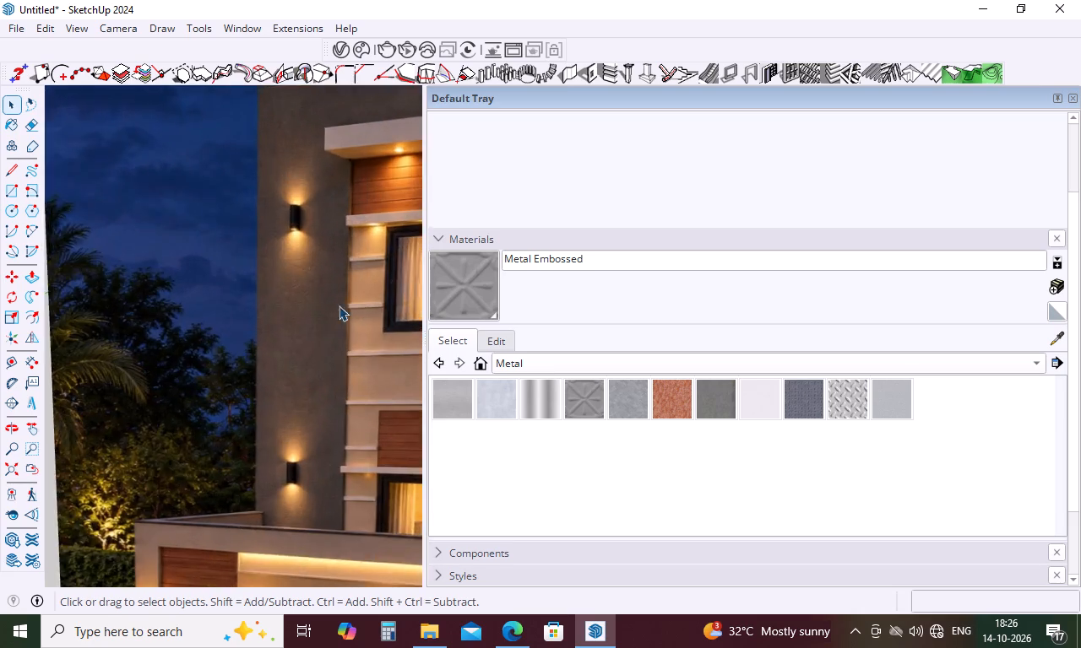
pyautogui.scroll(18, 339, 305)
pyautogui.scroll(6, 324, 347)
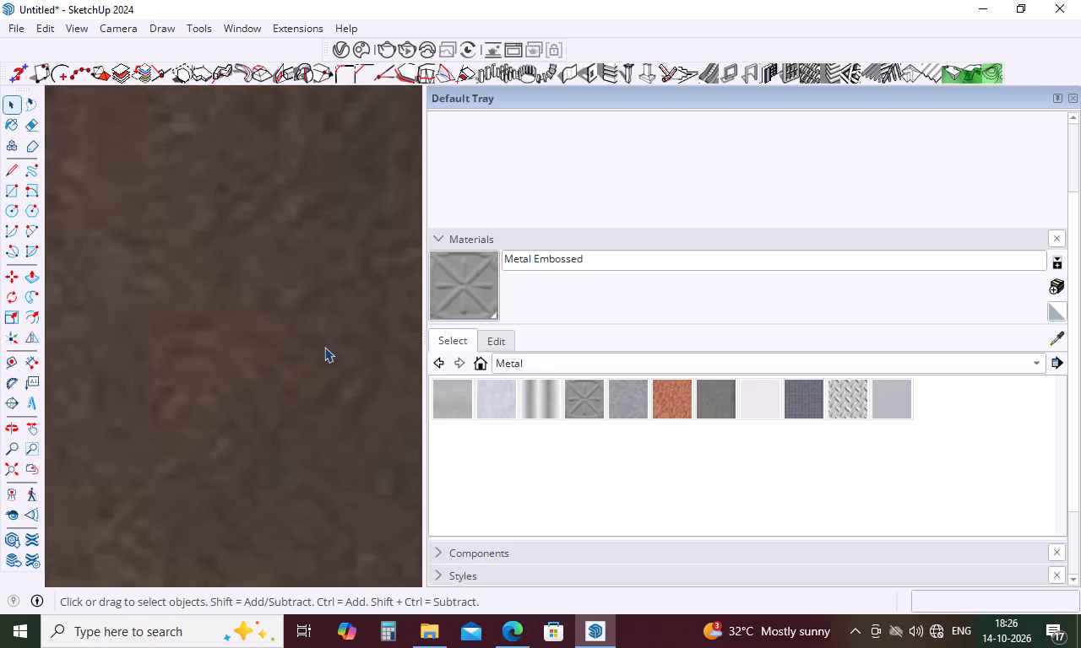
pyautogui.scroll(-17, 324, 347)
pyautogui.scroll(-5, 324, 347)
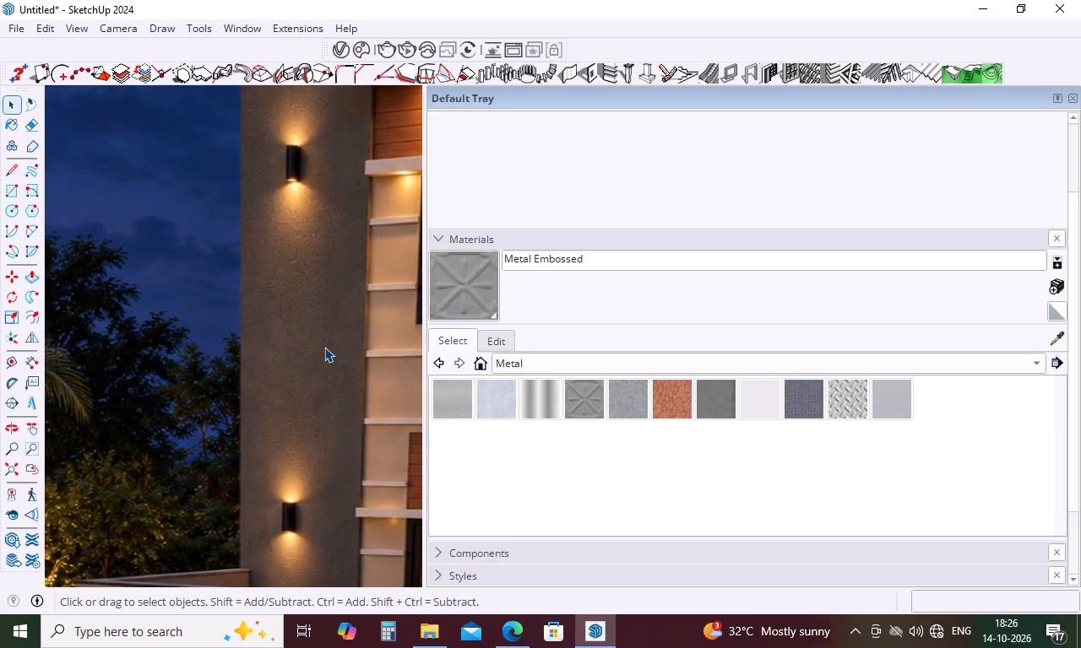
pyautogui.scroll(-5, 323, 347)
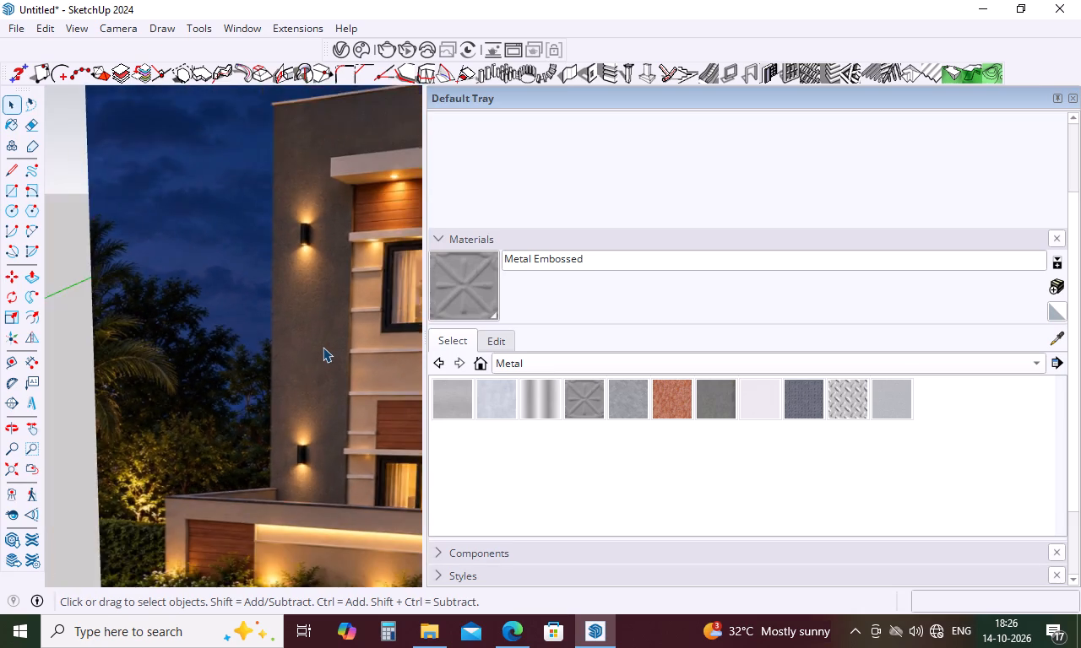
pyautogui.scroll(-19, 323, 347)
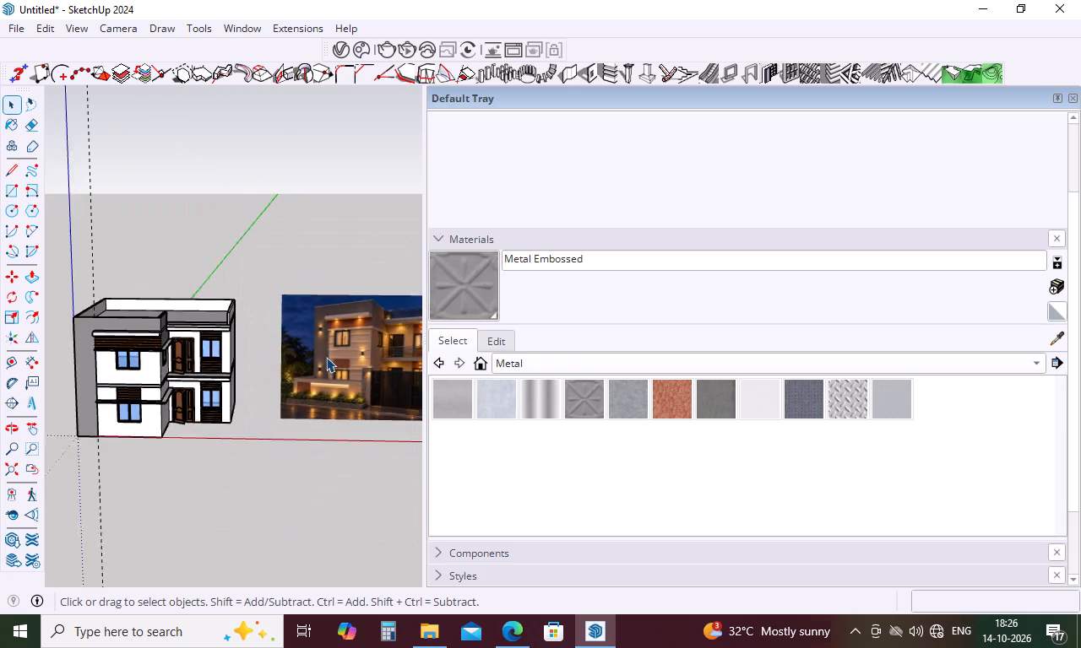
pyautogui.moveTo(325, 362); pyautogui.dragTo(370, 335, button='middle')
pyautogui.scroll(9, 166, 352)
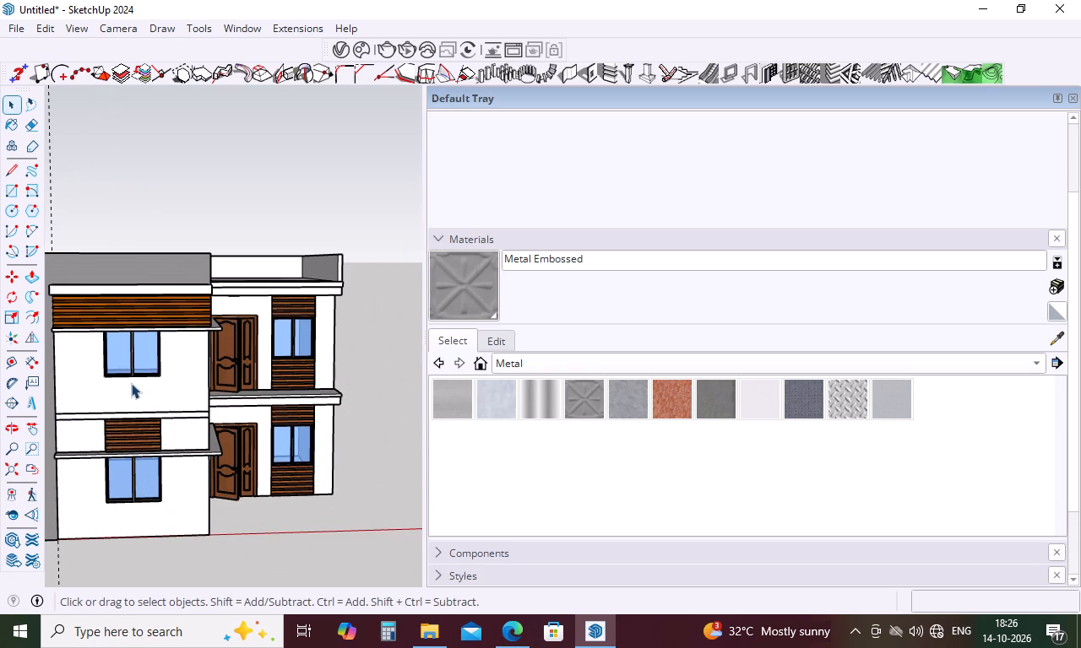
pyautogui.moveTo(131, 383); pyautogui.dragTo(161, 332, button='middle')
pyautogui.scroll(5, 128, 358)
pyautogui.scroll(-9, 207, 347)
pyautogui.moveTo(207, 347); pyautogui.dragTo(185, 355, button='middle')
pyautogui.scroll(-4, 166, 355)
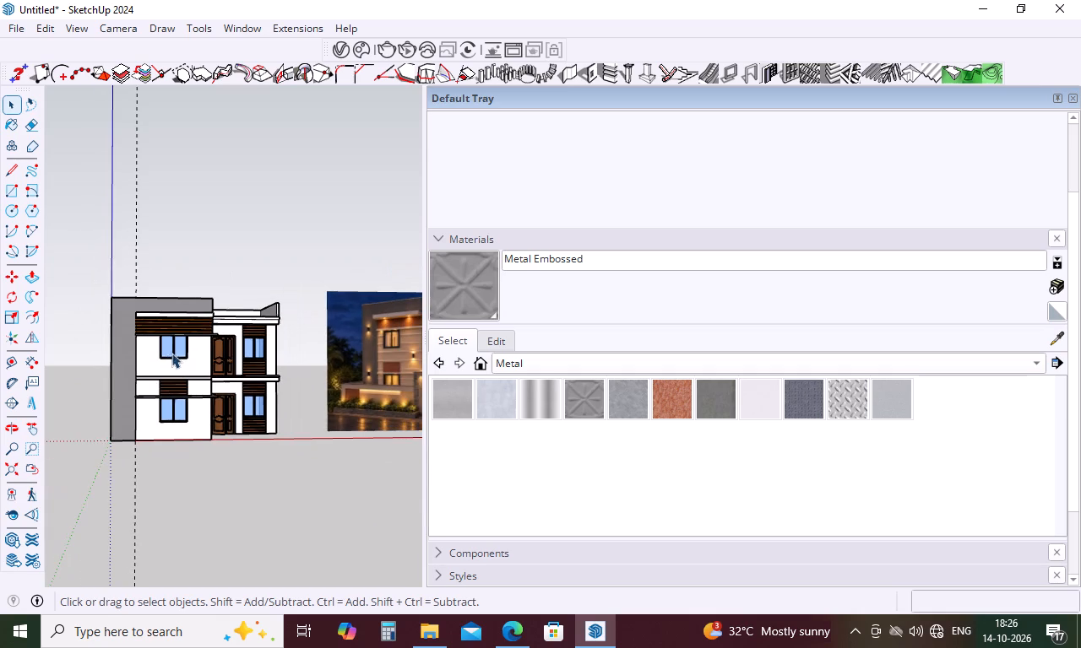
pyautogui.scroll(3, 196, 346)
pyautogui.moveTo(196, 347); pyautogui.dragTo(107, 364, button='middle')
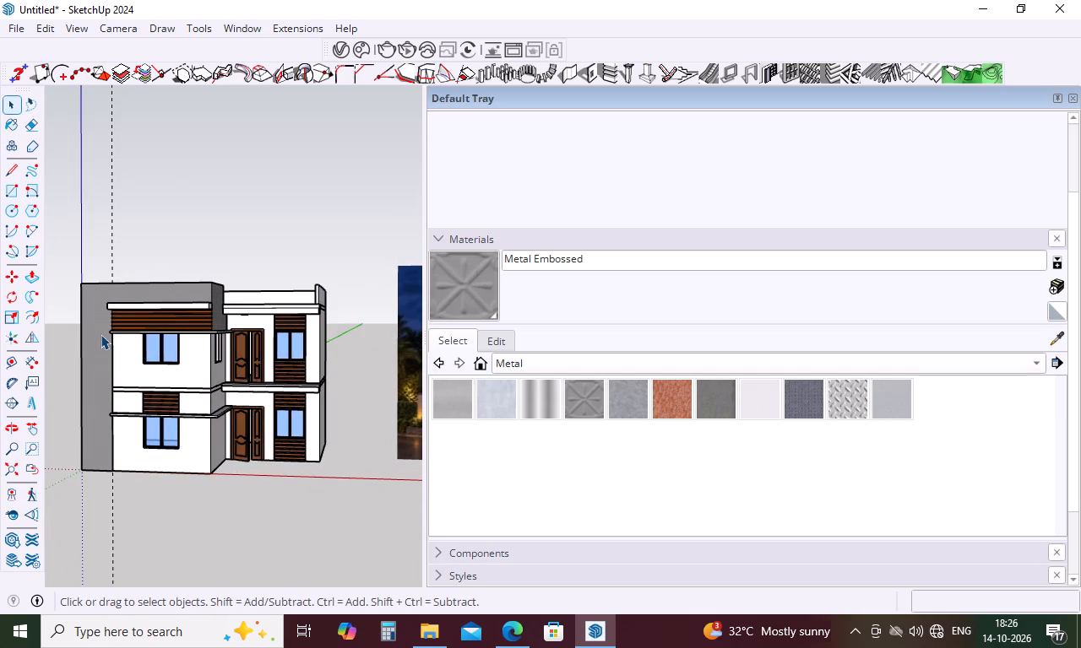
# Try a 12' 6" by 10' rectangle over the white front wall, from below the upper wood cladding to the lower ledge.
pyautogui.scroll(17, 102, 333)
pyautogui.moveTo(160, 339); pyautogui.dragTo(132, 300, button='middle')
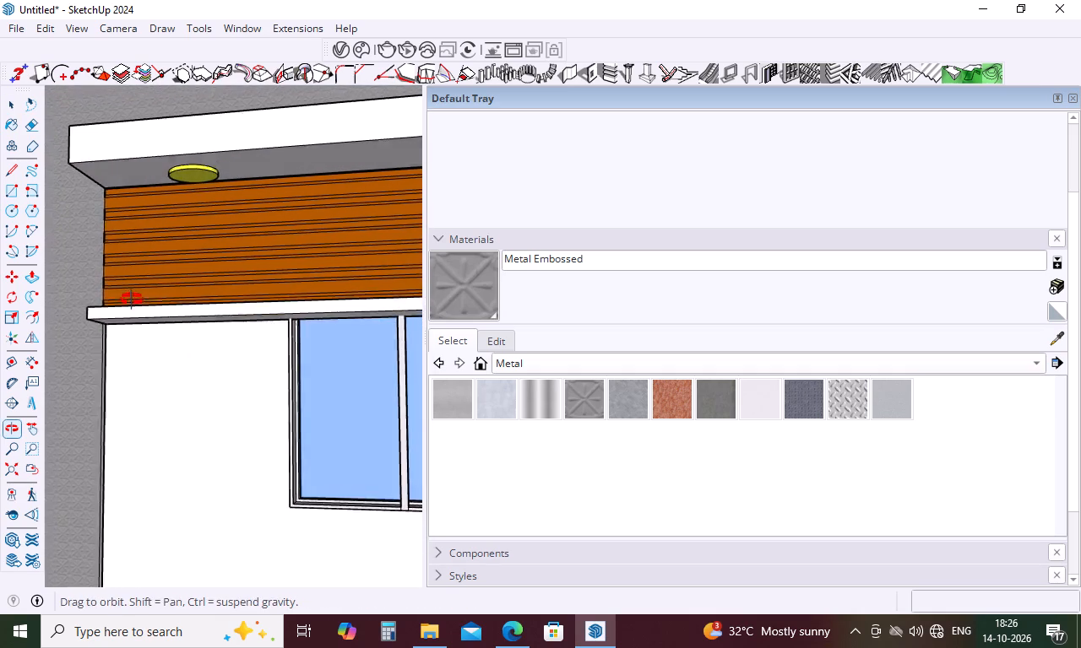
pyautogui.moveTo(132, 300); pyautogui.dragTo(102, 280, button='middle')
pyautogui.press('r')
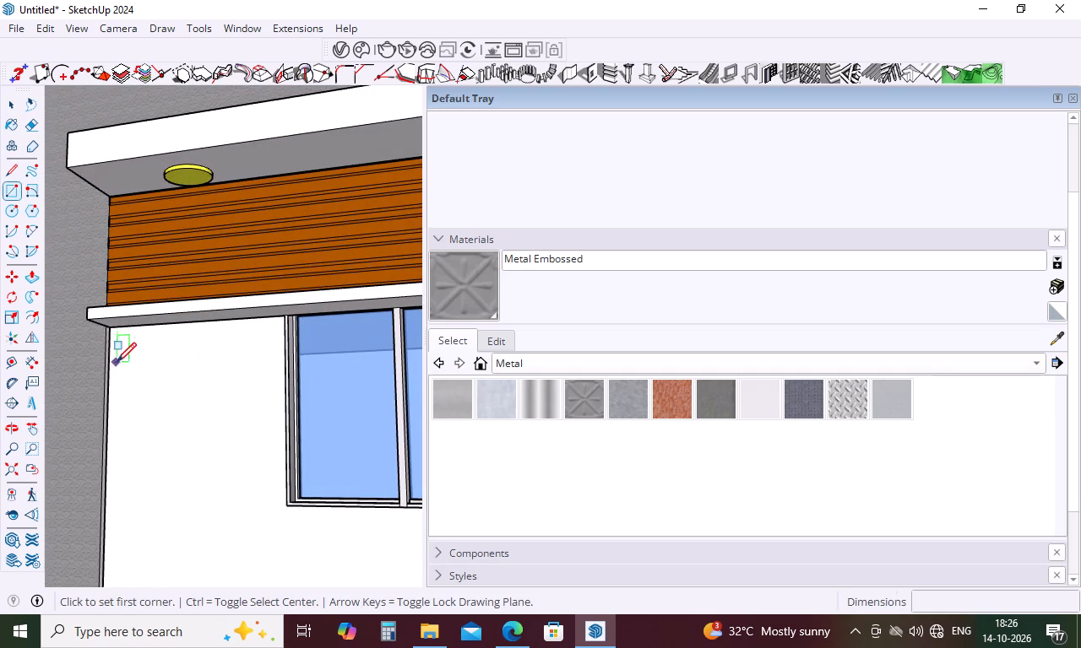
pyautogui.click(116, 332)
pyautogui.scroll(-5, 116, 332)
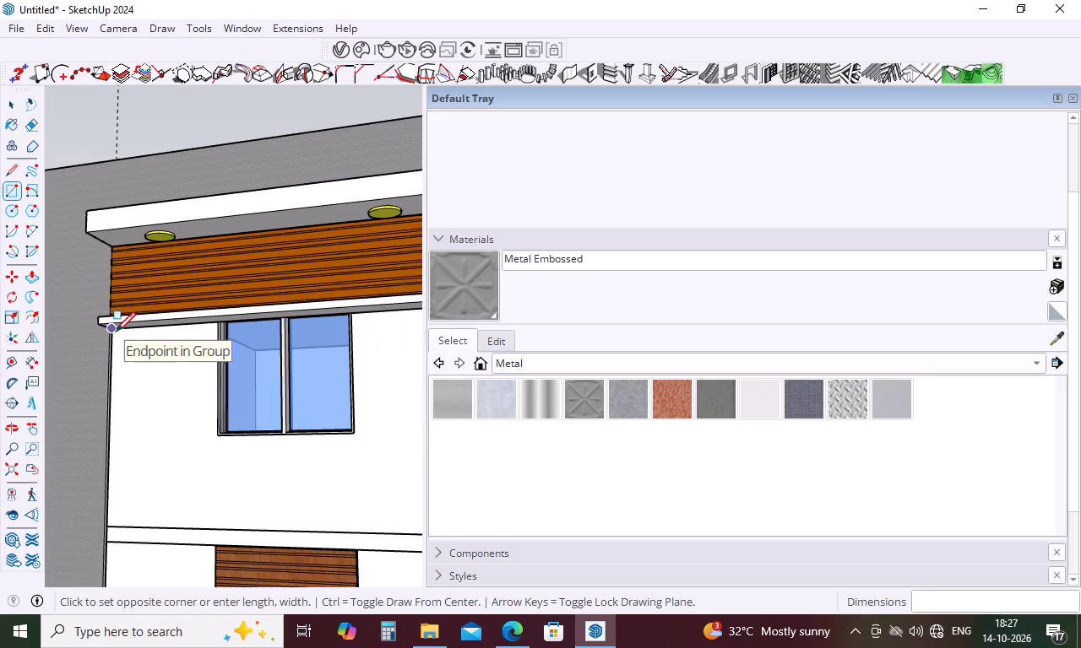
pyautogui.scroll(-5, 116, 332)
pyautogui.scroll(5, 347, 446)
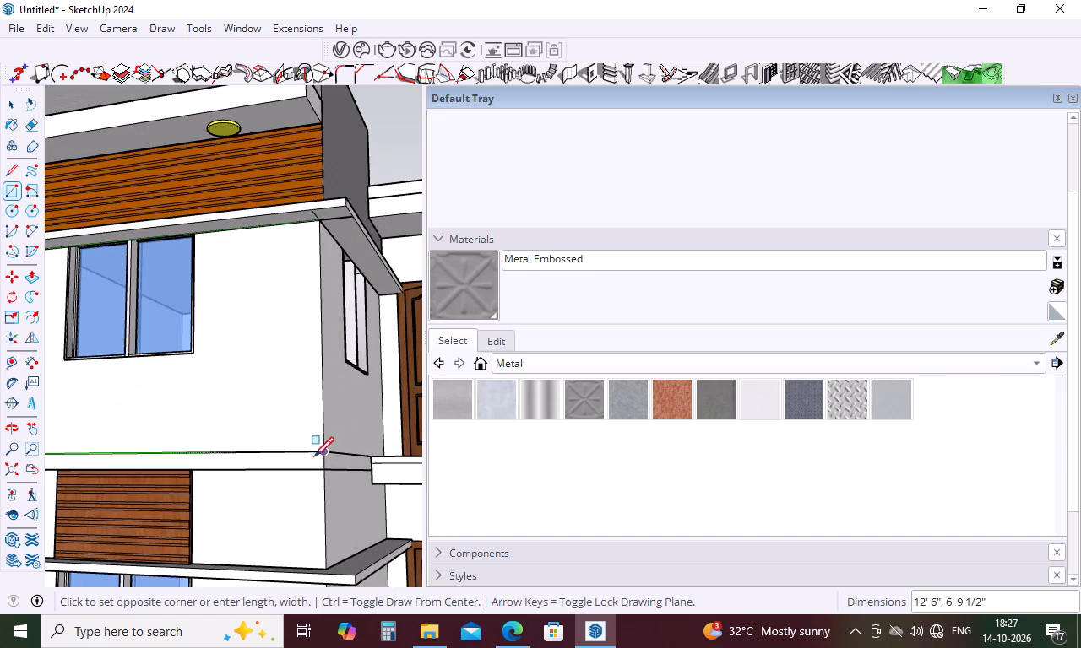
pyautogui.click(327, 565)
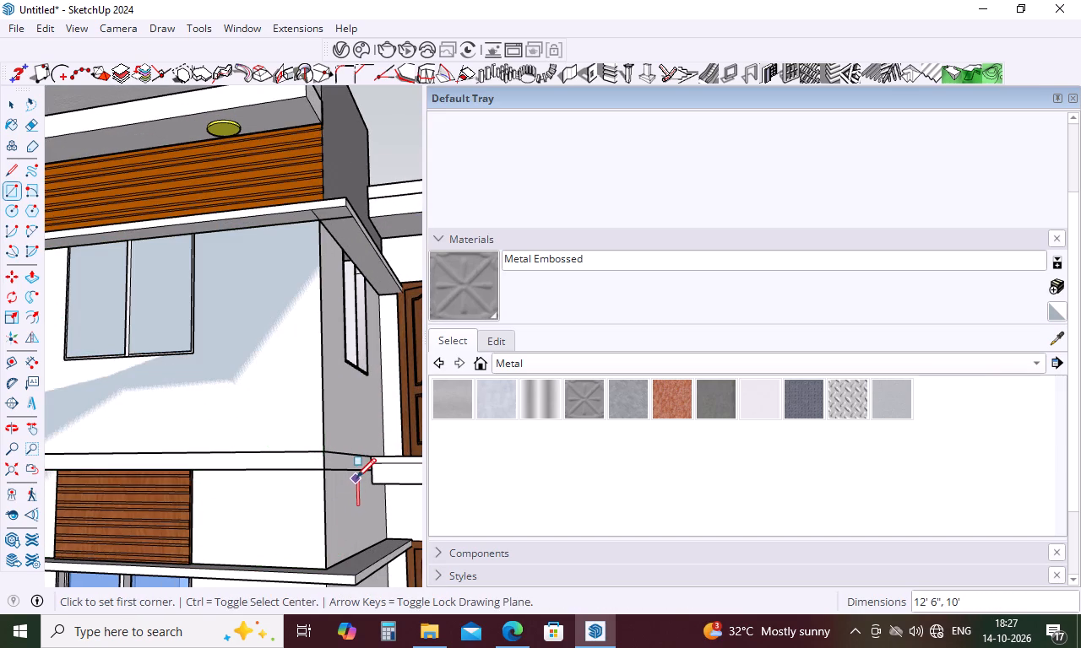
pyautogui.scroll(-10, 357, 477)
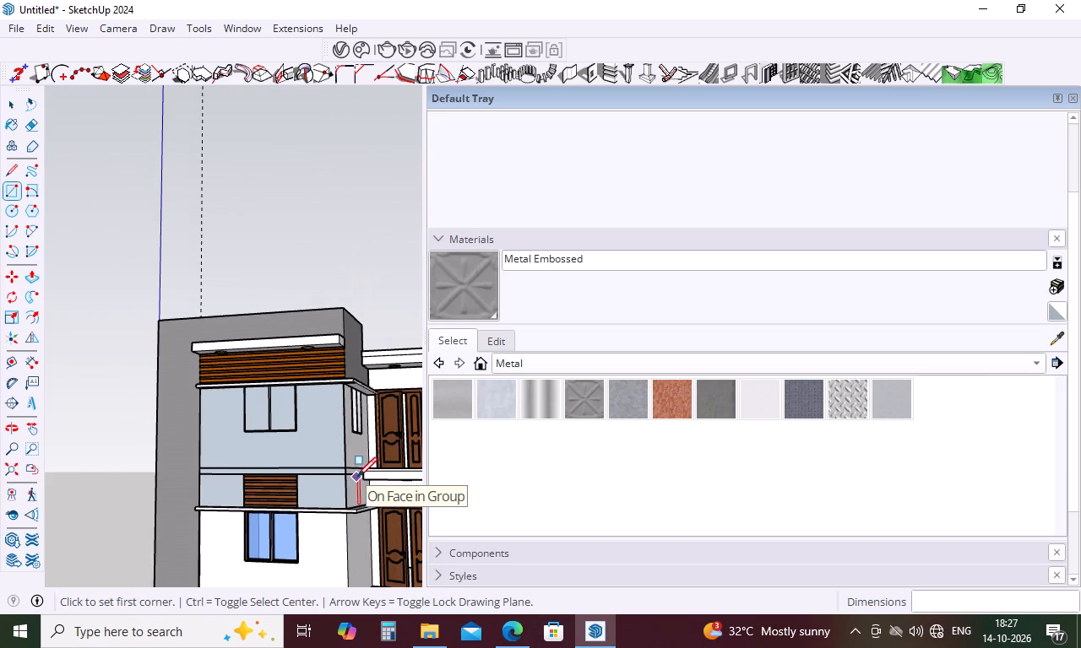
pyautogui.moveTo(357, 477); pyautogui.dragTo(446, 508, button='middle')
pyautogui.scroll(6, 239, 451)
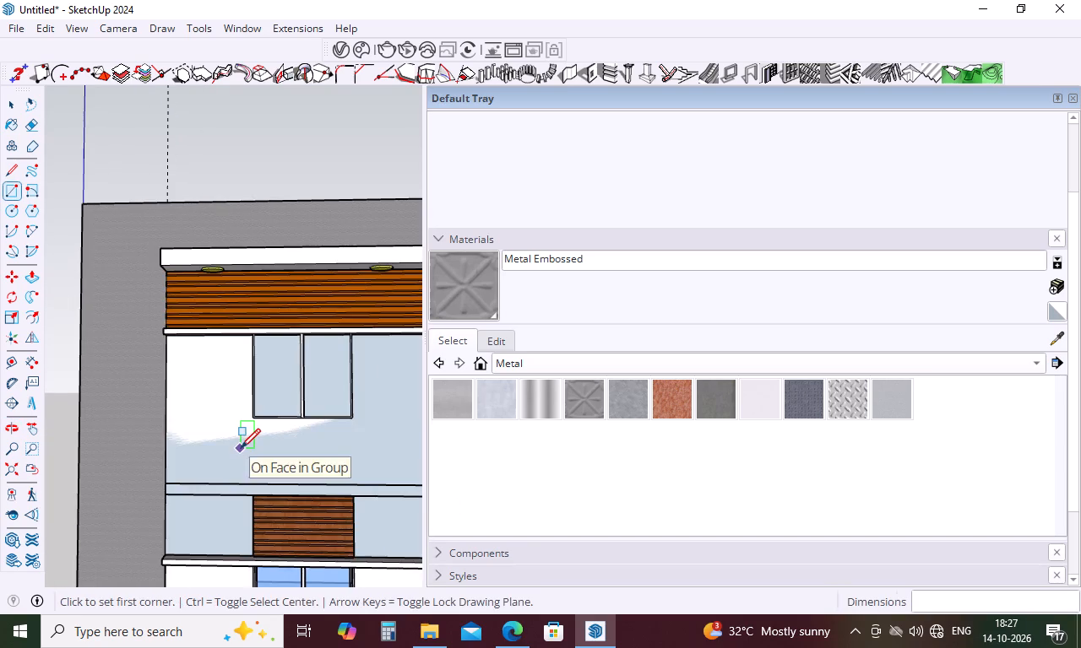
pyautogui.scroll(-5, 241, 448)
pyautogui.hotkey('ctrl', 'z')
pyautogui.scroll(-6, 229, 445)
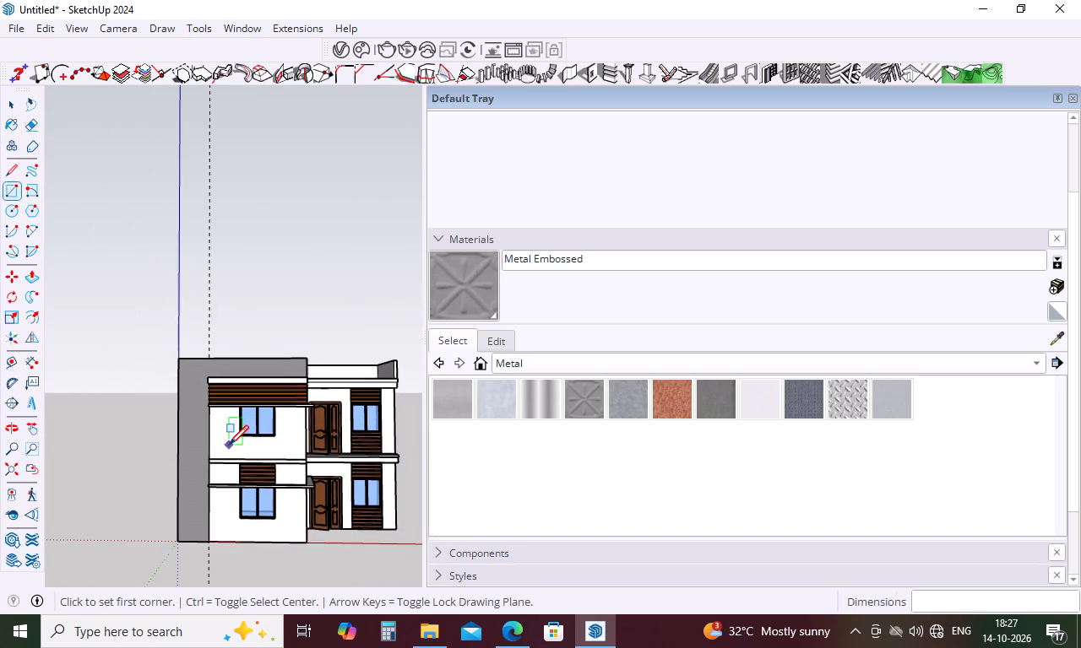
# Compare the front wall's horizontal bands and window surroundings in the reference image with the modelled façade.
pyautogui.scroll(-11, 229, 445)
pyautogui.scroll(11, 317, 440)
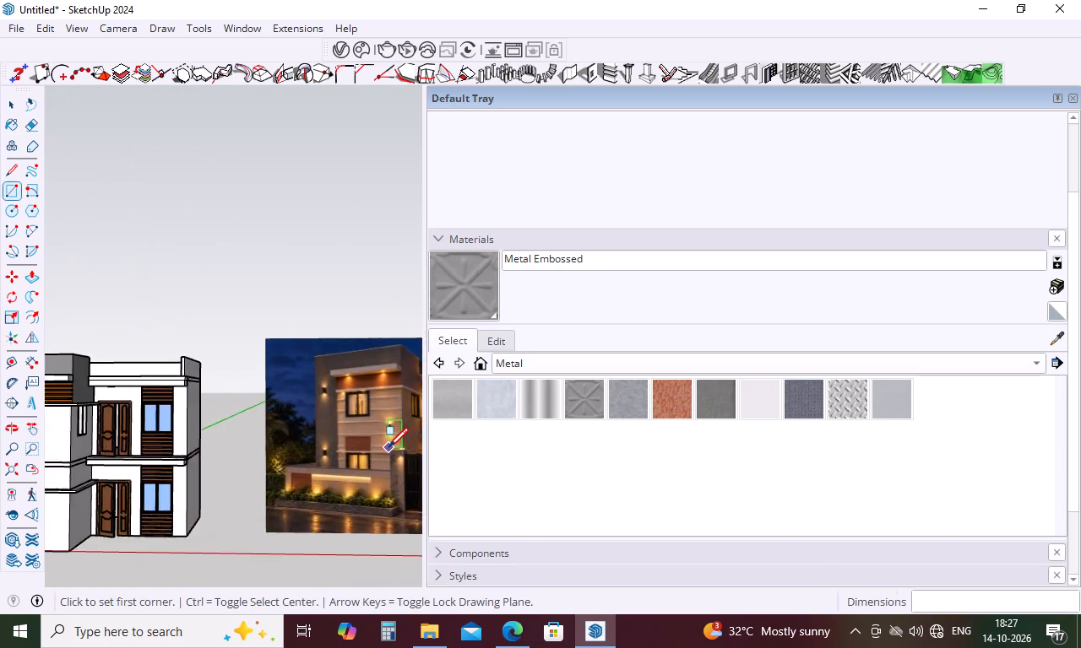
pyautogui.scroll(4, 388, 447)
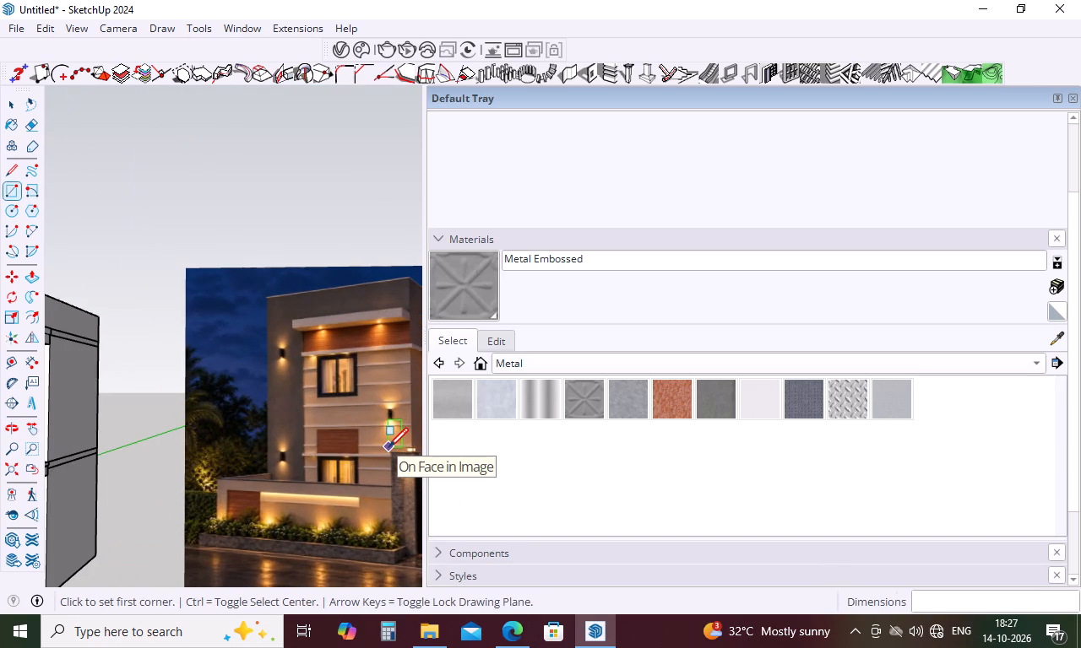
pyautogui.scroll(-11, 388, 447)
pyautogui.scroll(5, 204, 427)
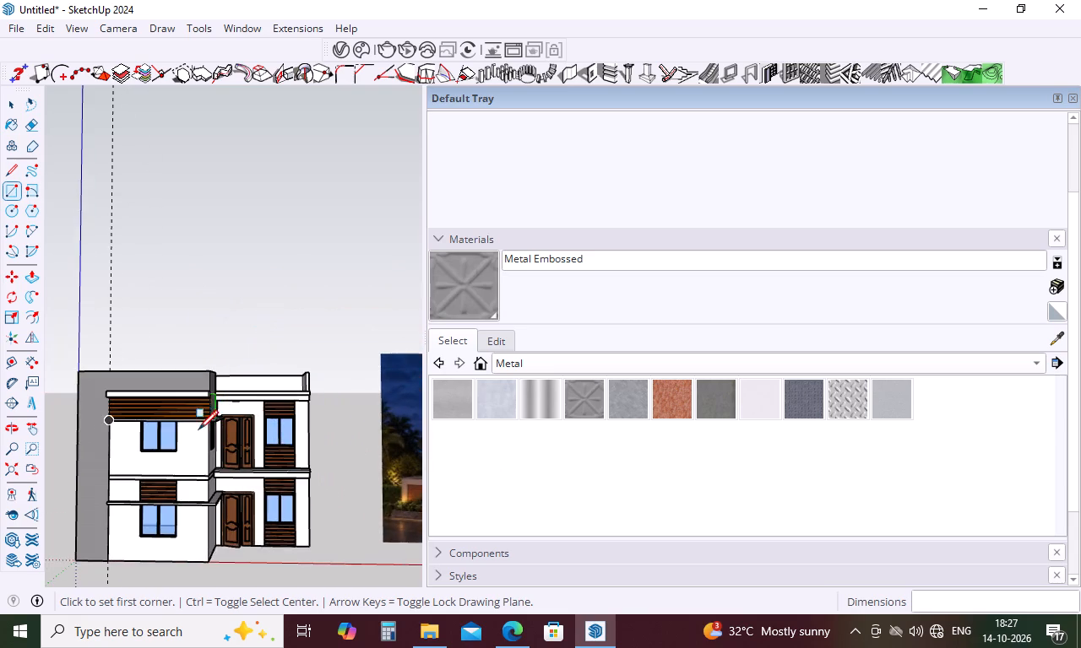
pyautogui.scroll(10, 164, 438)
pyautogui.scroll(-9, 220, 430)
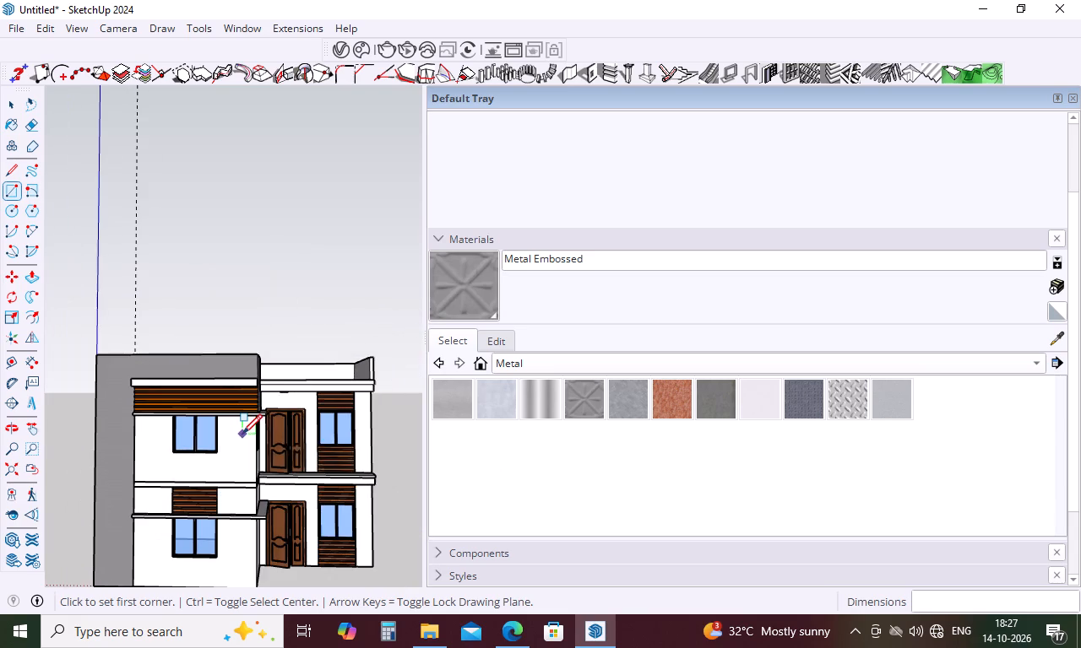
pyautogui.press('Escape')
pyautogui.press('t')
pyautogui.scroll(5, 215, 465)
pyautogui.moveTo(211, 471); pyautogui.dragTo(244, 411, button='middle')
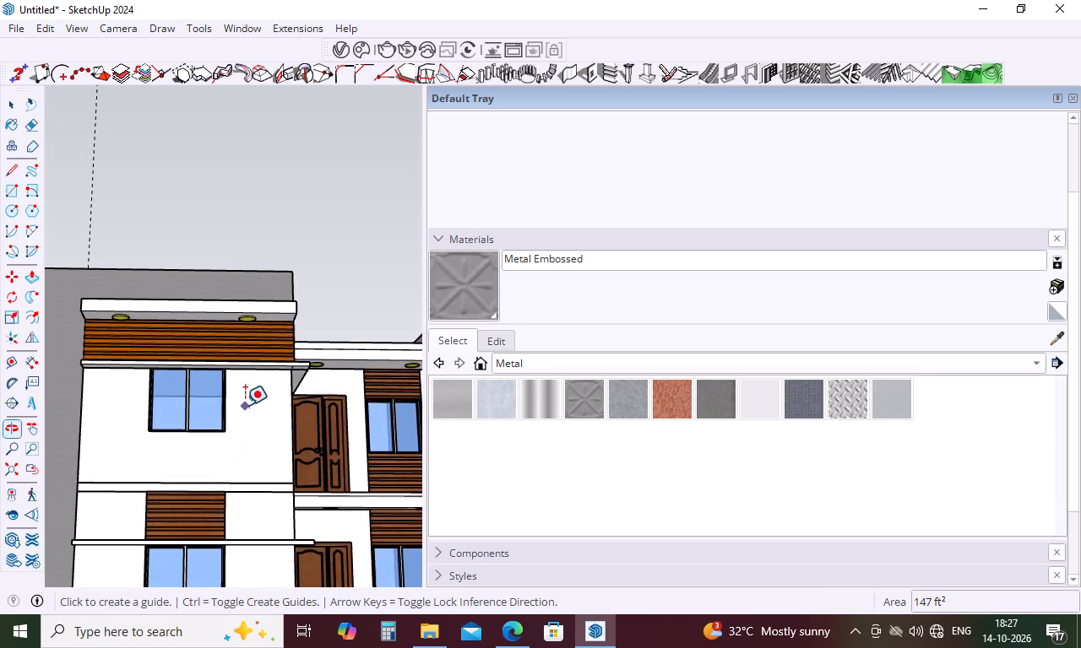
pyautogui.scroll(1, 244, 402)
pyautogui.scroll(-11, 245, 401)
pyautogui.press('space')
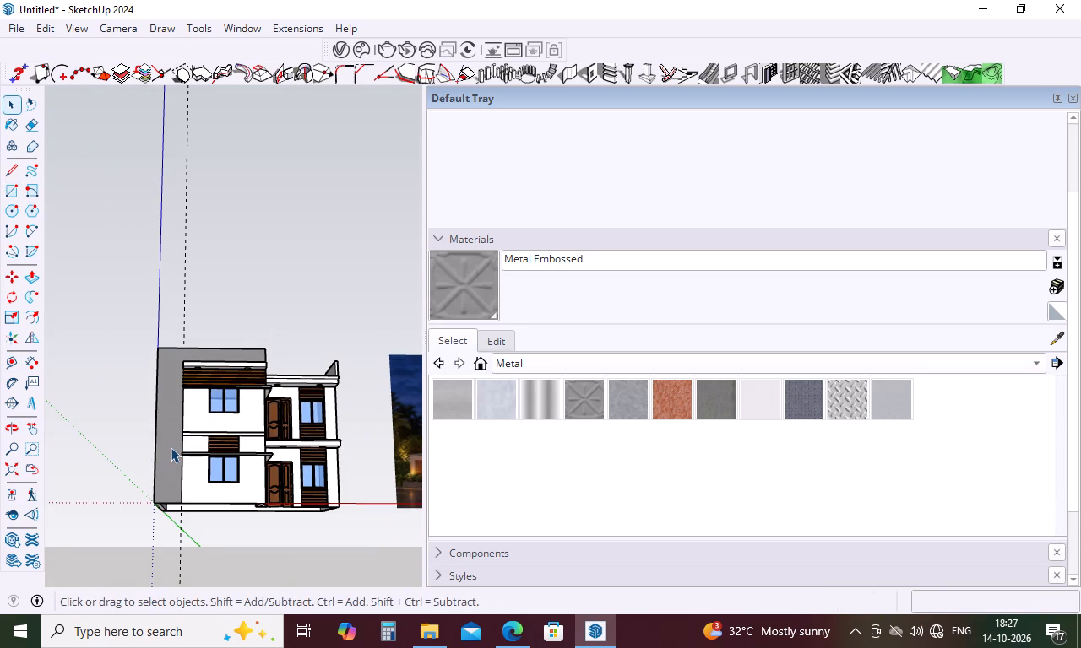
# Make a group of the L-shaped grey front face of the side wall strip and parapet with its edges.
pyautogui.tripleClick(171, 447)
pyautogui.doubleClick(171, 447)
pyautogui.rightClick(171, 447)
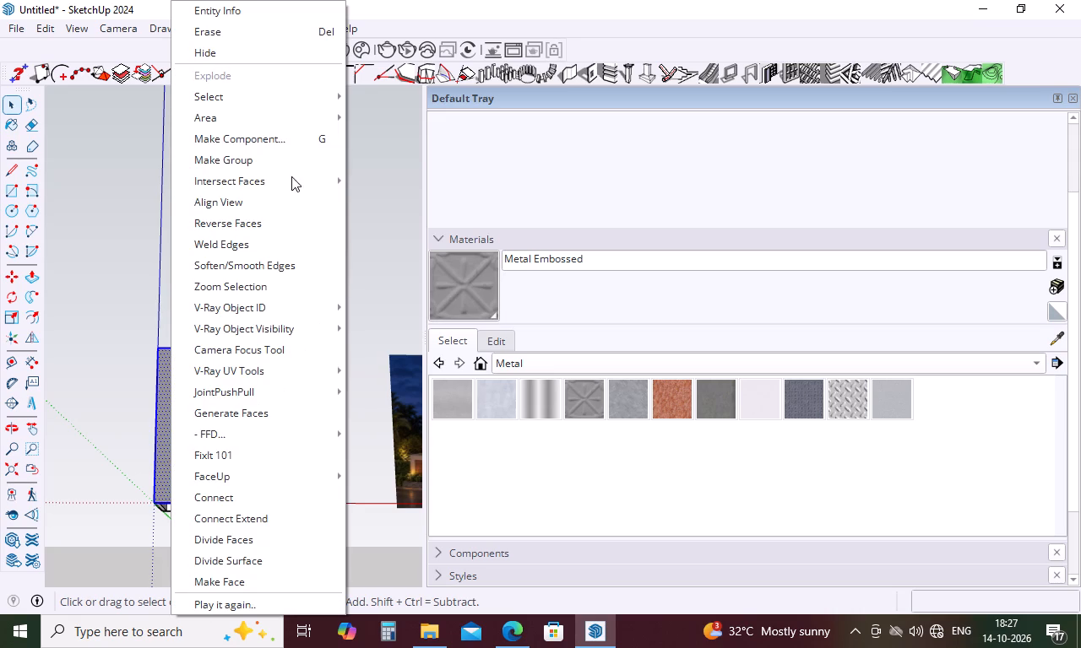
pyautogui.click(242, 162)
pyautogui.click(280, 284)
pyautogui.scroll(5, 287, 408)
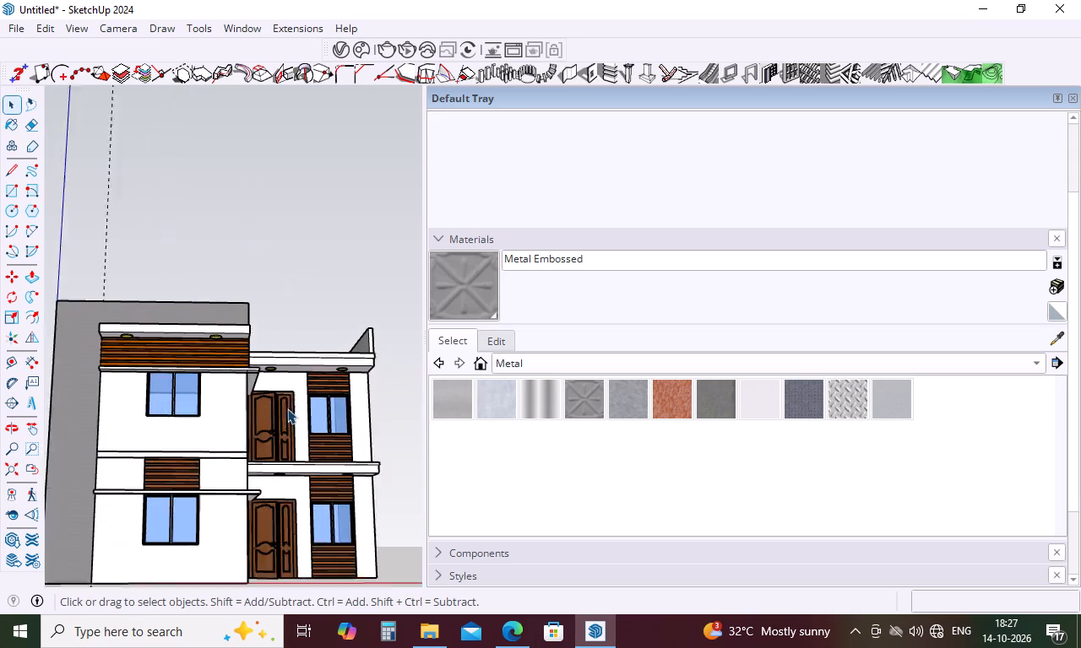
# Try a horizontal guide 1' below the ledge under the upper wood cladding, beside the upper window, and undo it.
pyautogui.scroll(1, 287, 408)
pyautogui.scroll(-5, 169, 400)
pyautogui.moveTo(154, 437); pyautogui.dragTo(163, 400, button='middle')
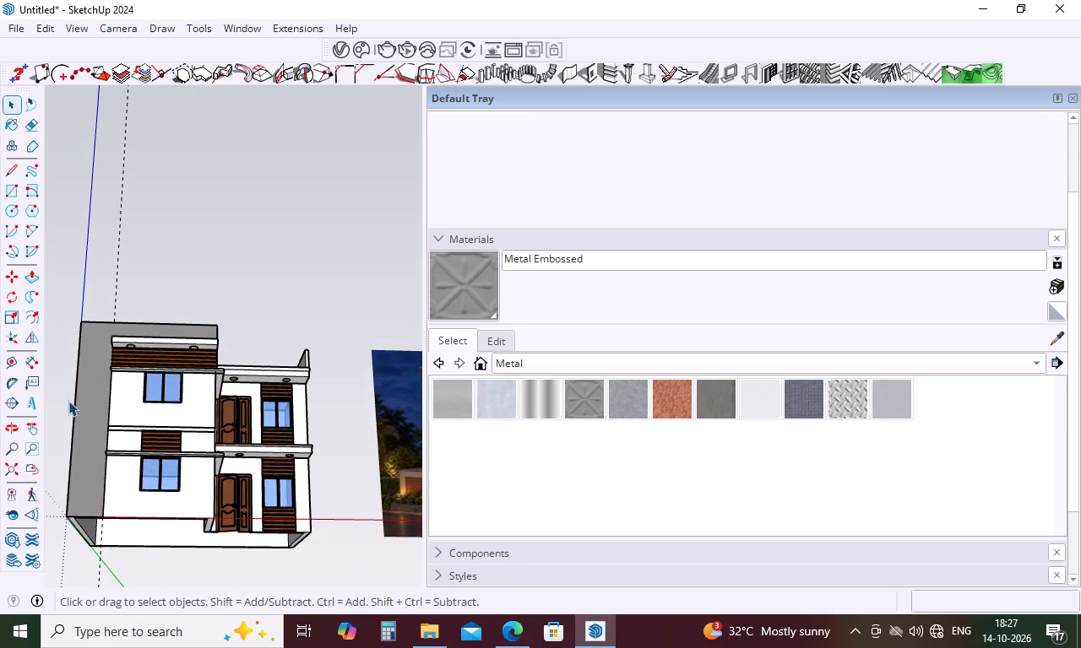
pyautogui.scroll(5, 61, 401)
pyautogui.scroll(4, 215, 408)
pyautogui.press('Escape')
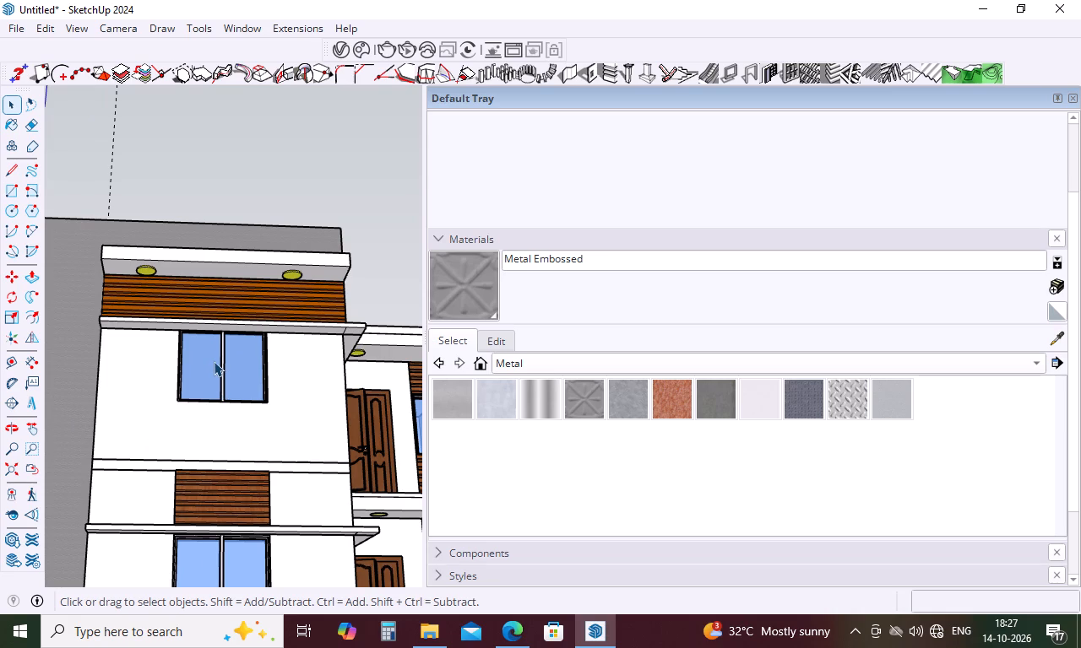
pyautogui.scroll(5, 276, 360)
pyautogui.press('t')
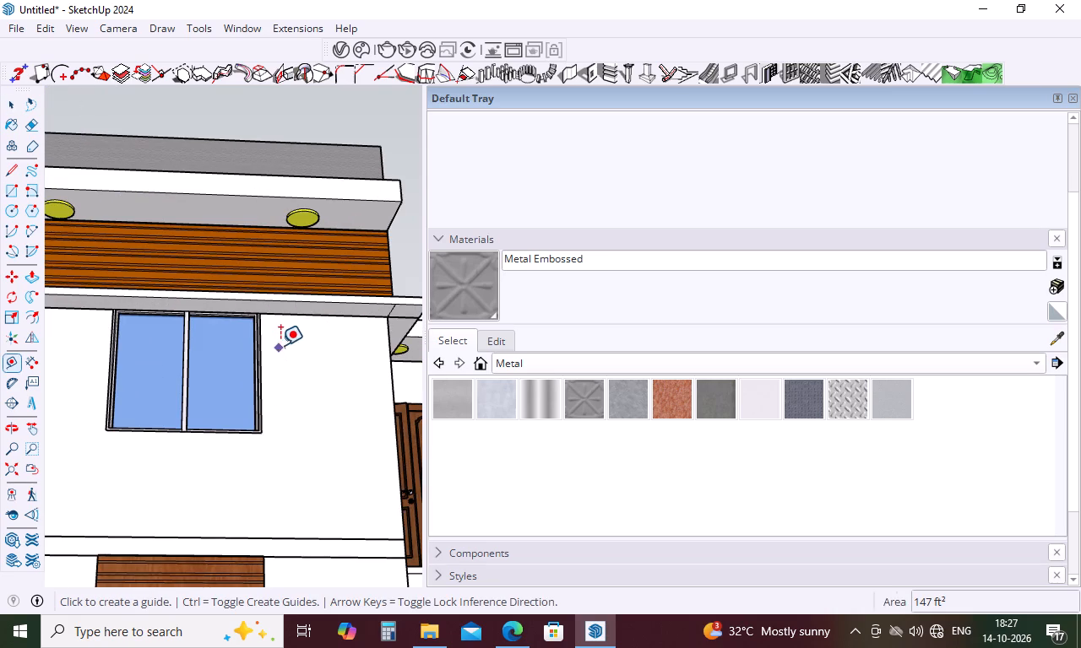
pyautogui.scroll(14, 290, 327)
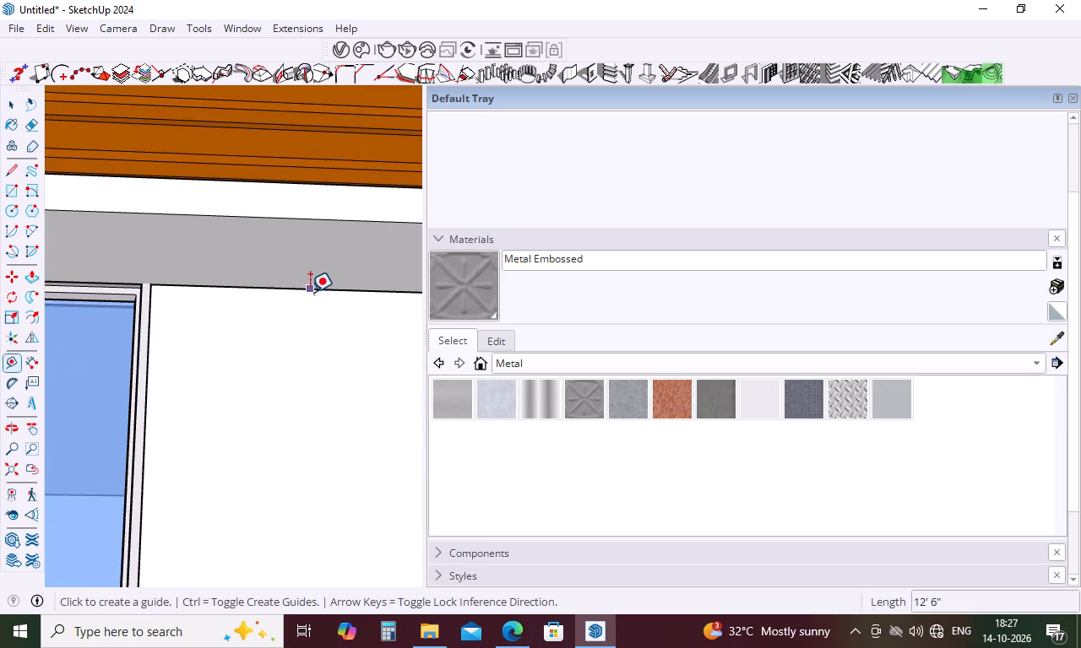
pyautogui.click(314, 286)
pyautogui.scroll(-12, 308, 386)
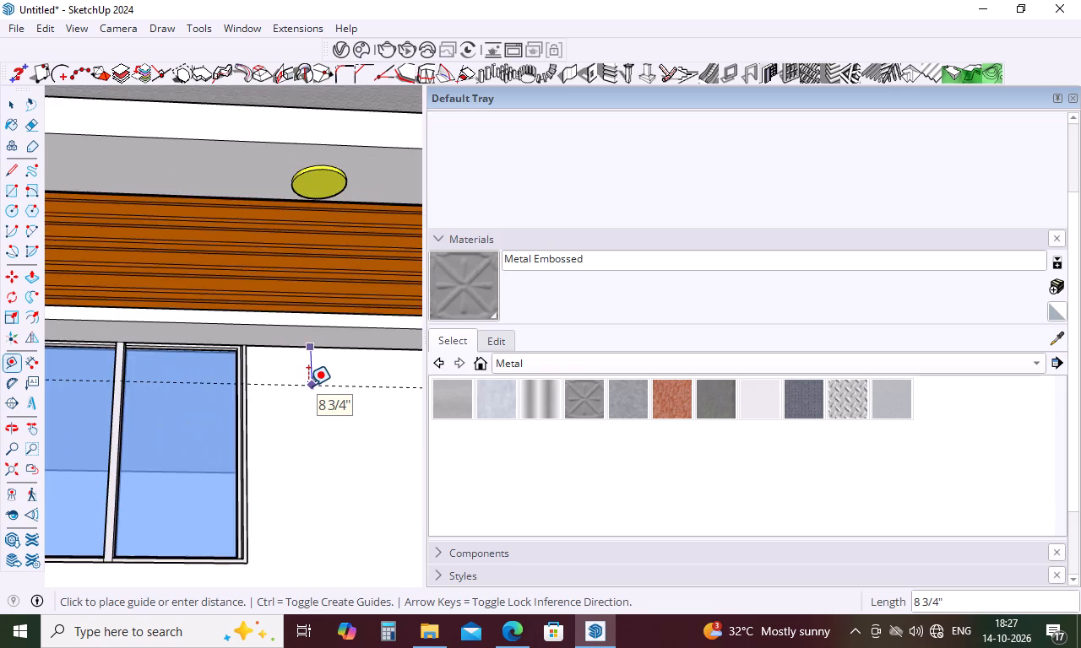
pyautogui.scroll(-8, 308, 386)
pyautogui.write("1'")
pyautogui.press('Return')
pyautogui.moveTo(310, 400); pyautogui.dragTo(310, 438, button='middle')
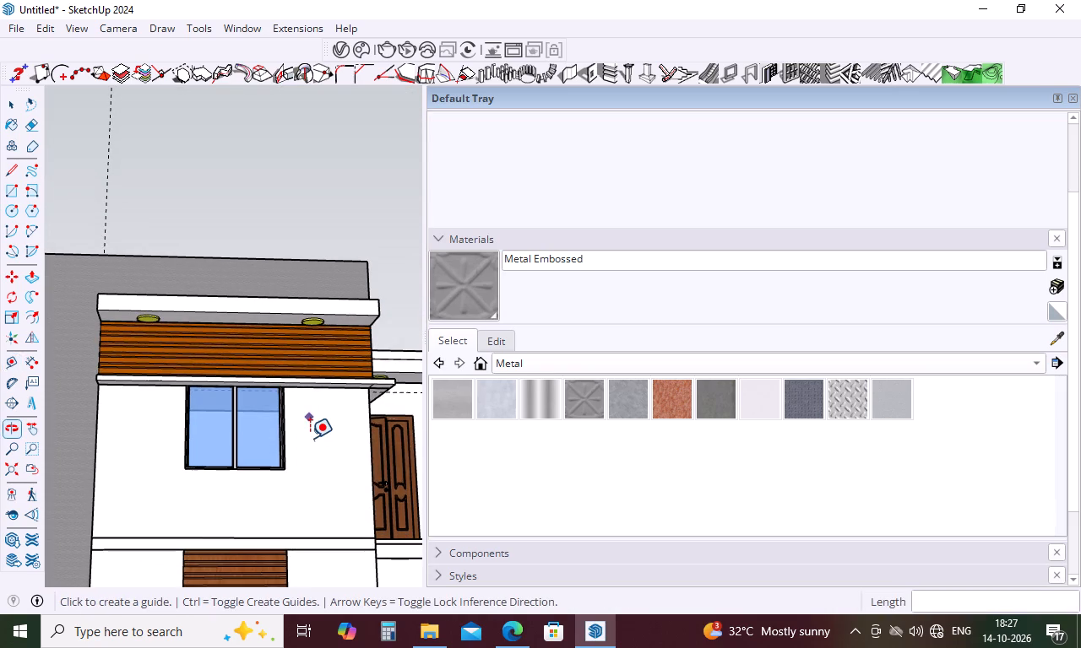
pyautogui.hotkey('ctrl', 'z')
# Place a horizontal guide 1' below the underside edge of the ledge beneath the upper wood cladding.
pyautogui.scroll(14, 330, 397)
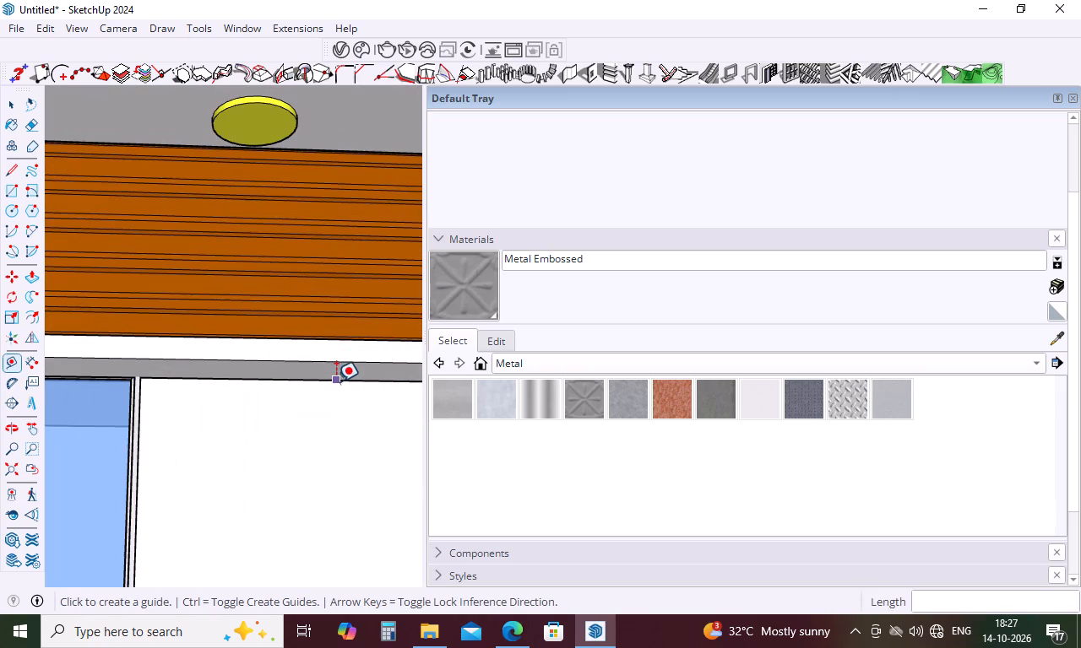
pyautogui.click(336, 381)
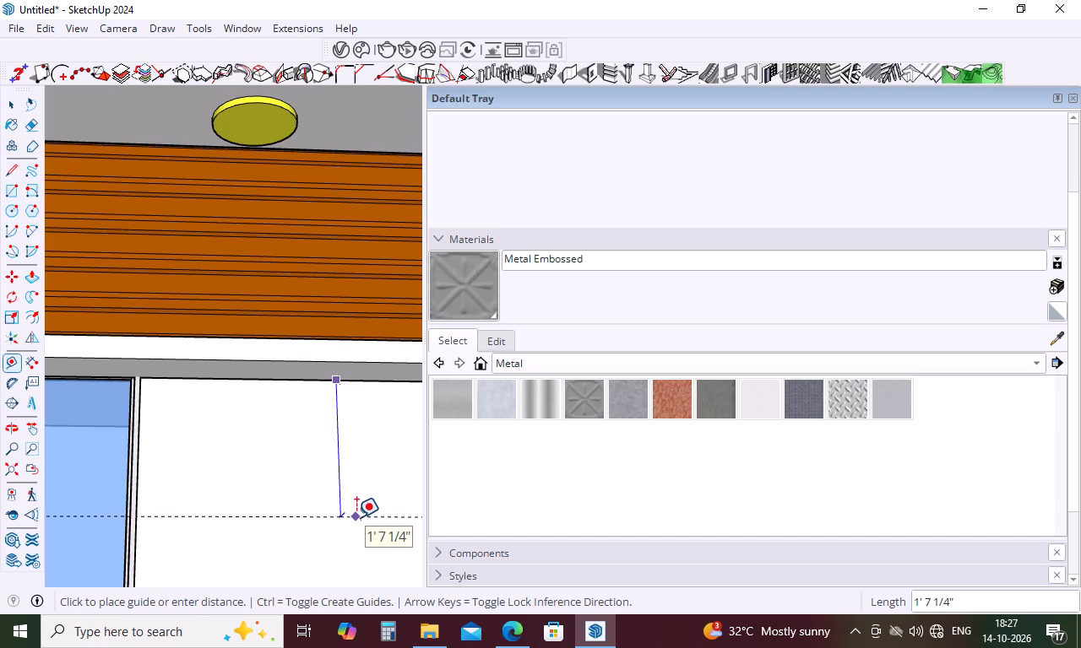
pyautogui.write("1'")
pyautogui.press('Return')
# Place a second horizontal guide 3" below the first one on the upper front wall, checking the groove bands in the reference image.
pyautogui.scroll(-5, 356, 463)
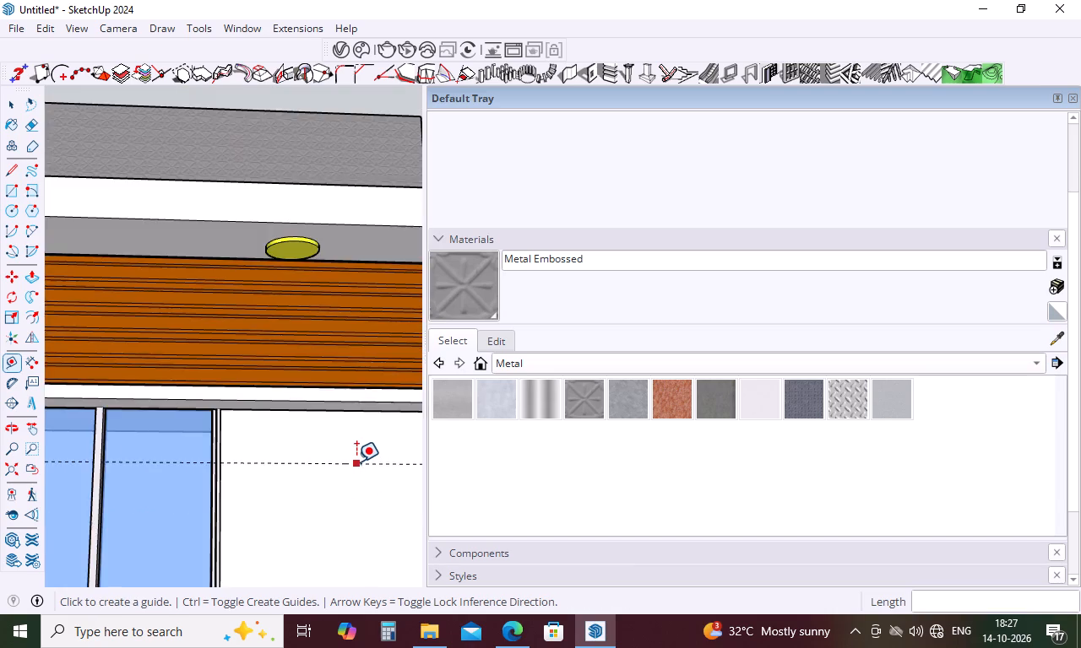
pyautogui.scroll(-16, 356, 462)
pyautogui.moveTo(221, 477); pyautogui.dragTo(236, 483, button='middle')
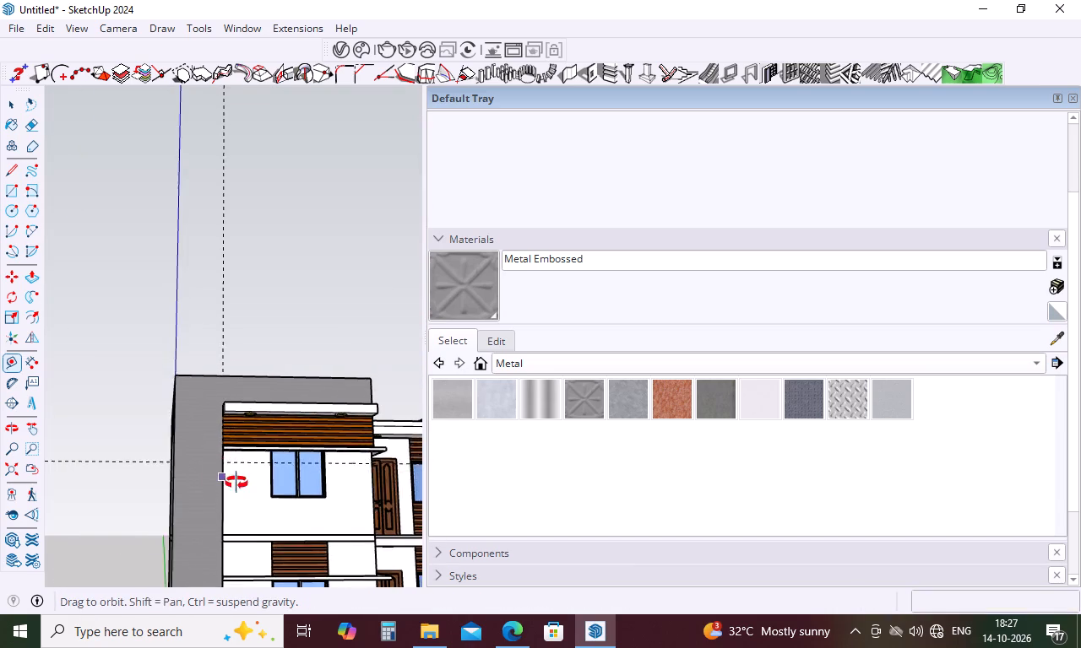
pyautogui.moveTo(236, 483); pyautogui.dragTo(246, 514, button='middle')
pyautogui.scroll(9, 266, 473)
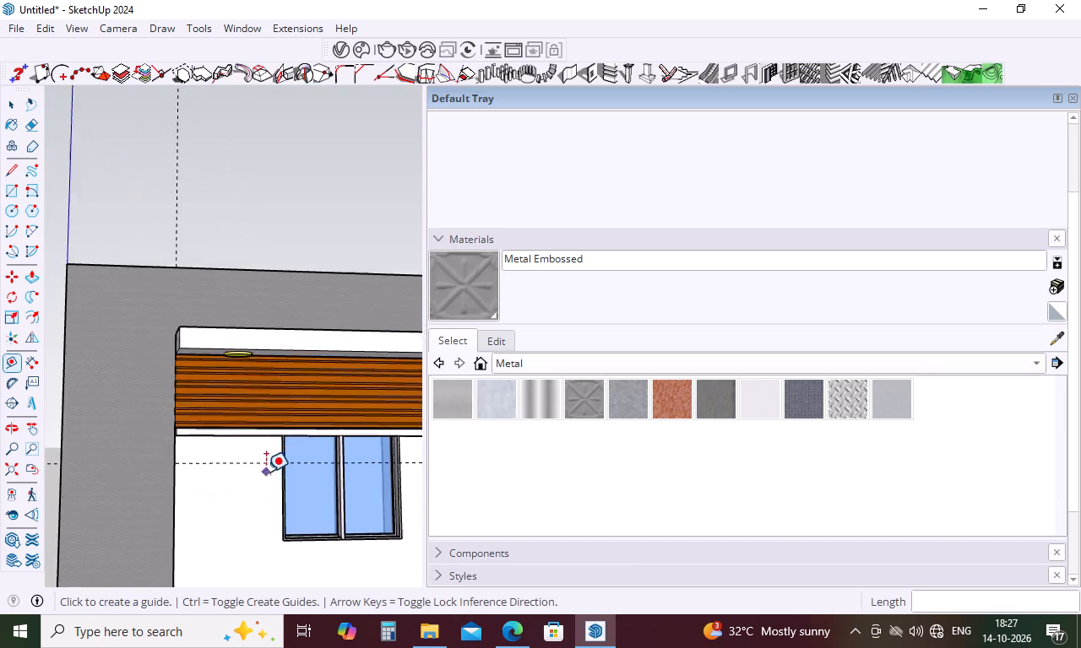
pyautogui.click(242, 462)
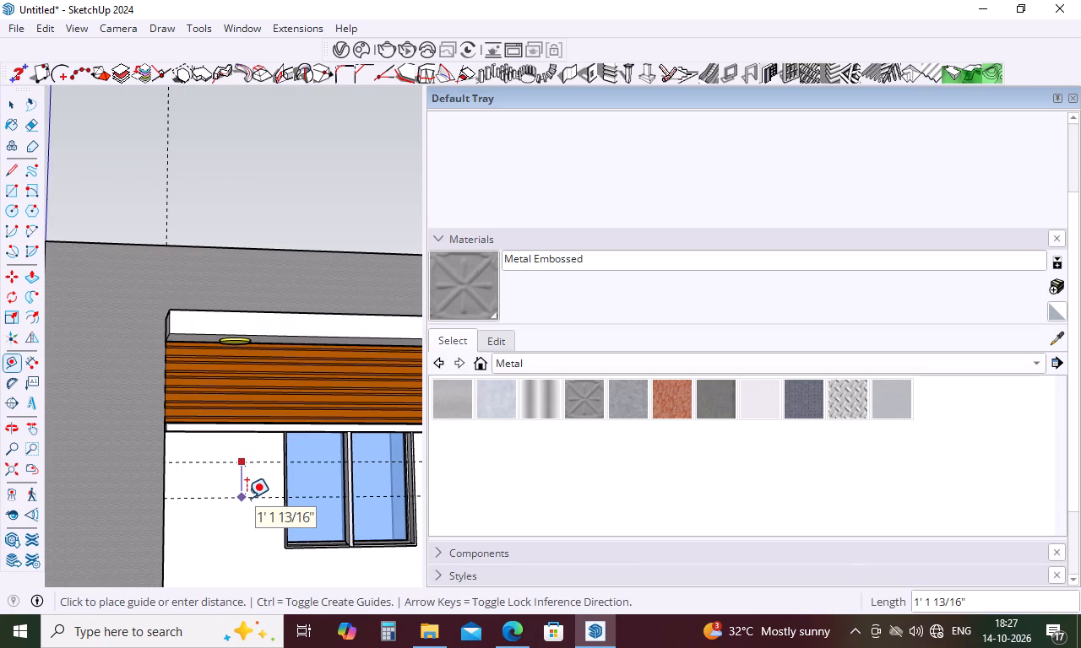
pyautogui.scroll(-10, 247, 498)
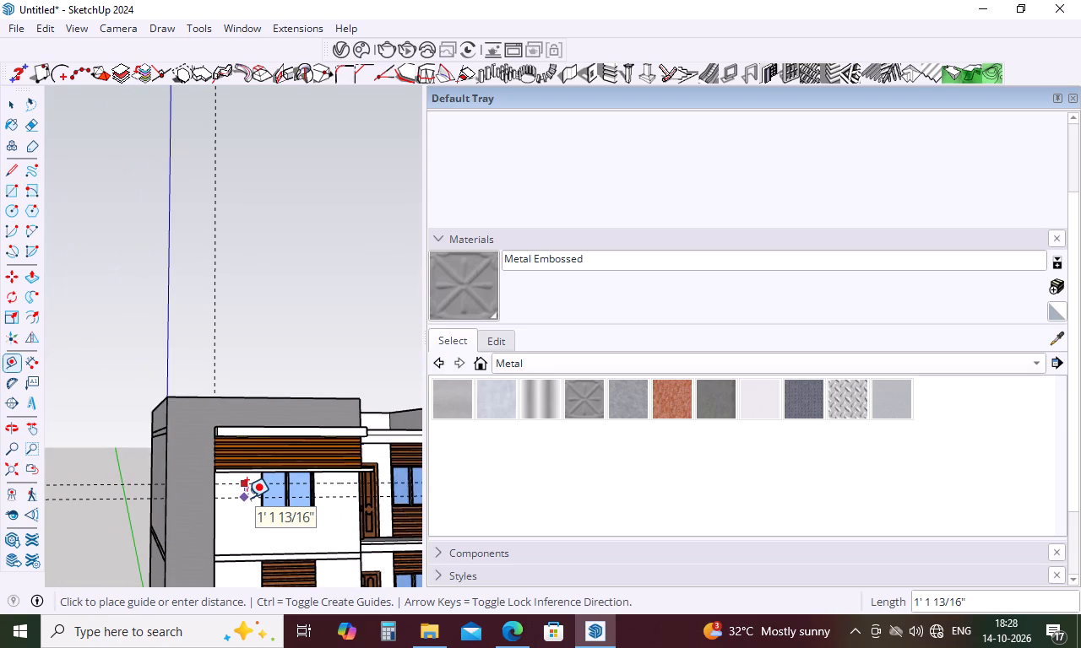
pyautogui.scroll(-14, 247, 498)
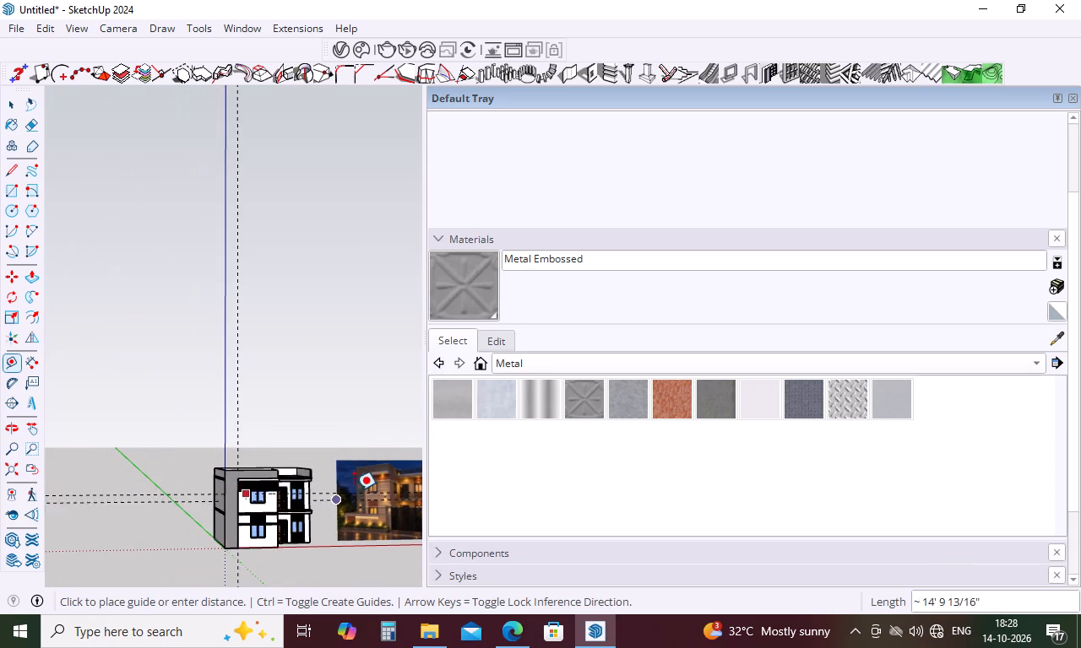
pyautogui.scroll(20, 376, 490)
pyautogui.scroll(1, 376, 490)
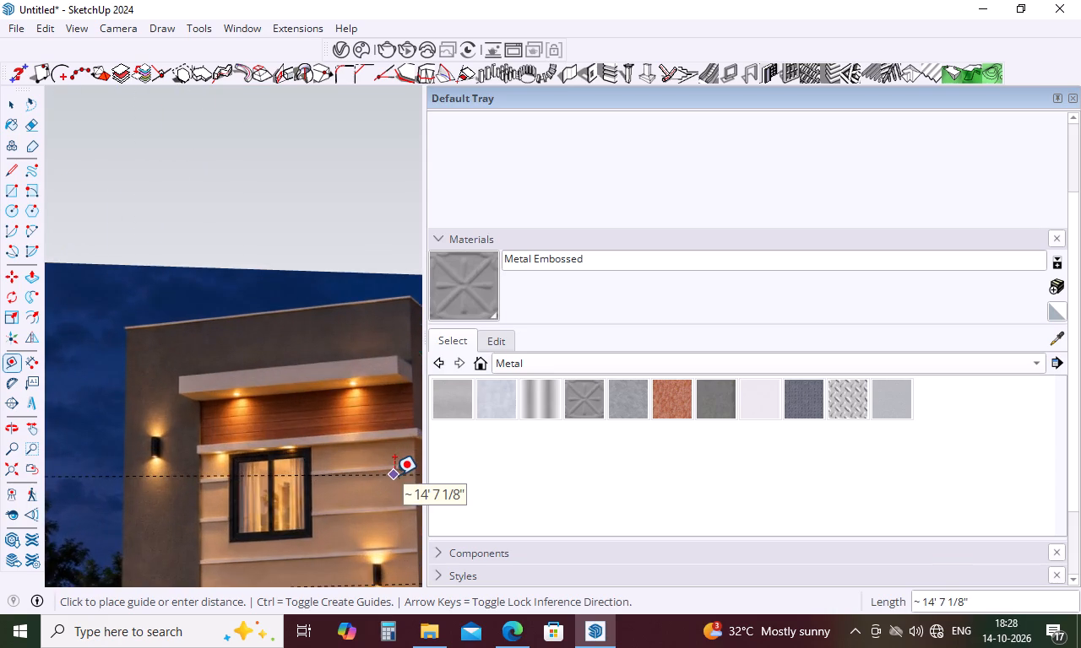
pyautogui.scroll(-6, 394, 475)
pyautogui.scroll(5, 394, 475)
pyautogui.scroll(-11, 394, 475)
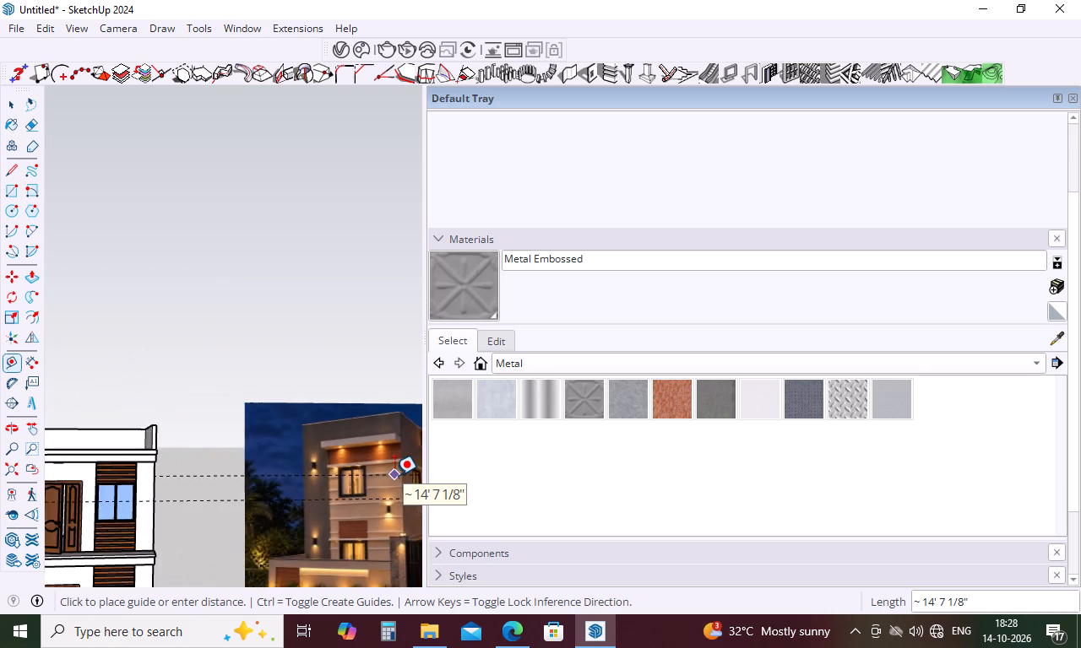
pyautogui.scroll(-10, 394, 475)
pyautogui.scroll(9, 242, 499)
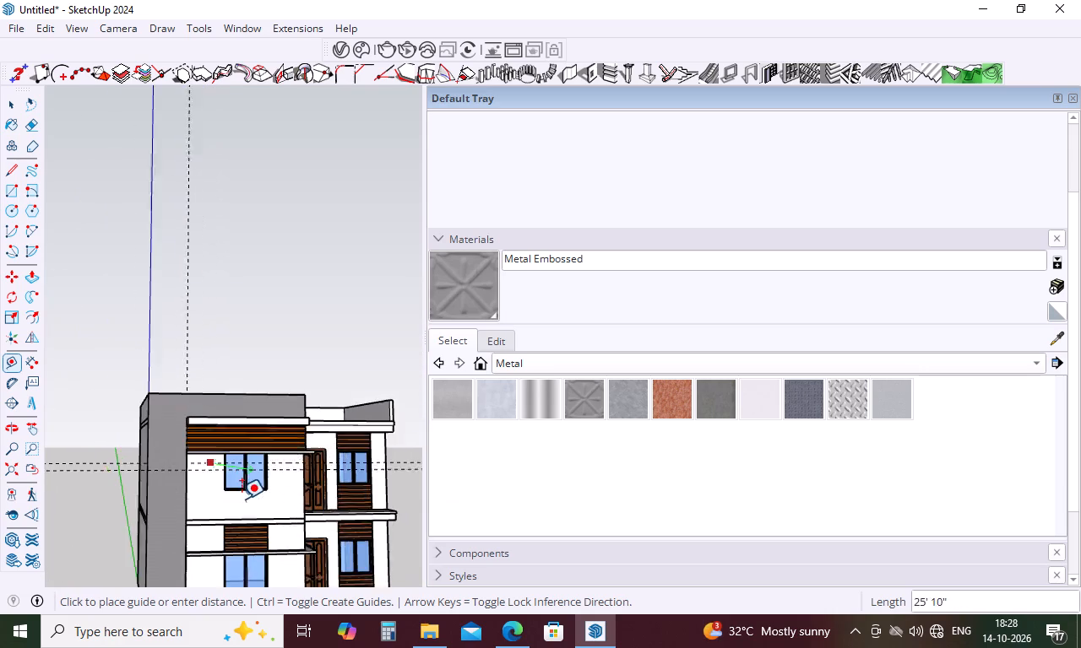
pyautogui.scroll(11, 242, 499)
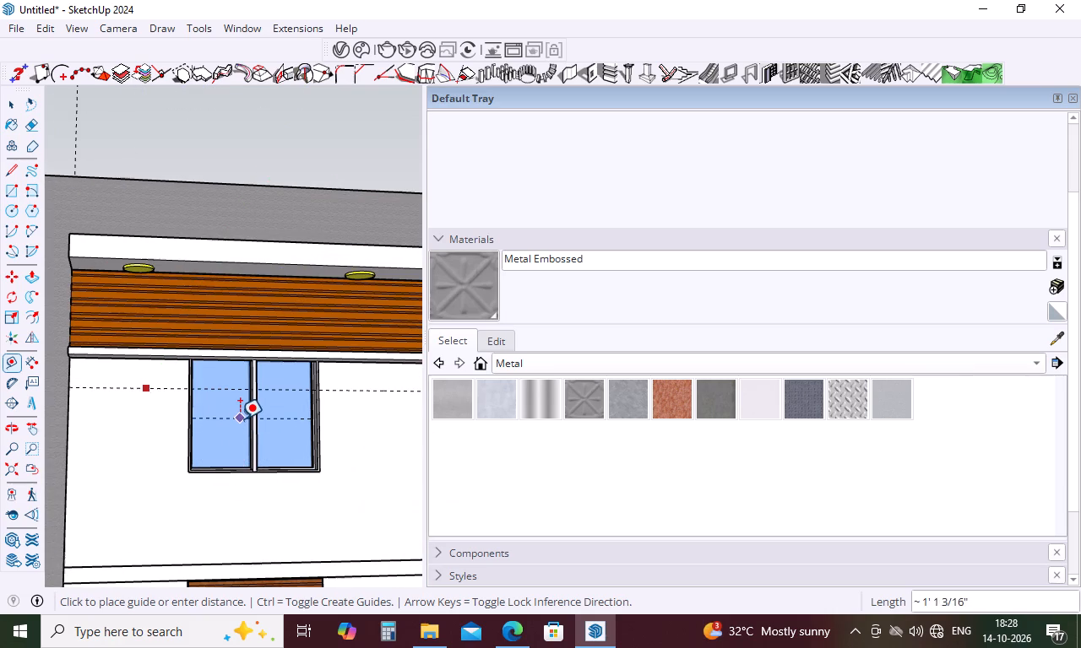
pyautogui.scroll(-5, 241, 436)
pyautogui.moveTo(241, 436); pyautogui.dragTo(234, 526, button='middle')
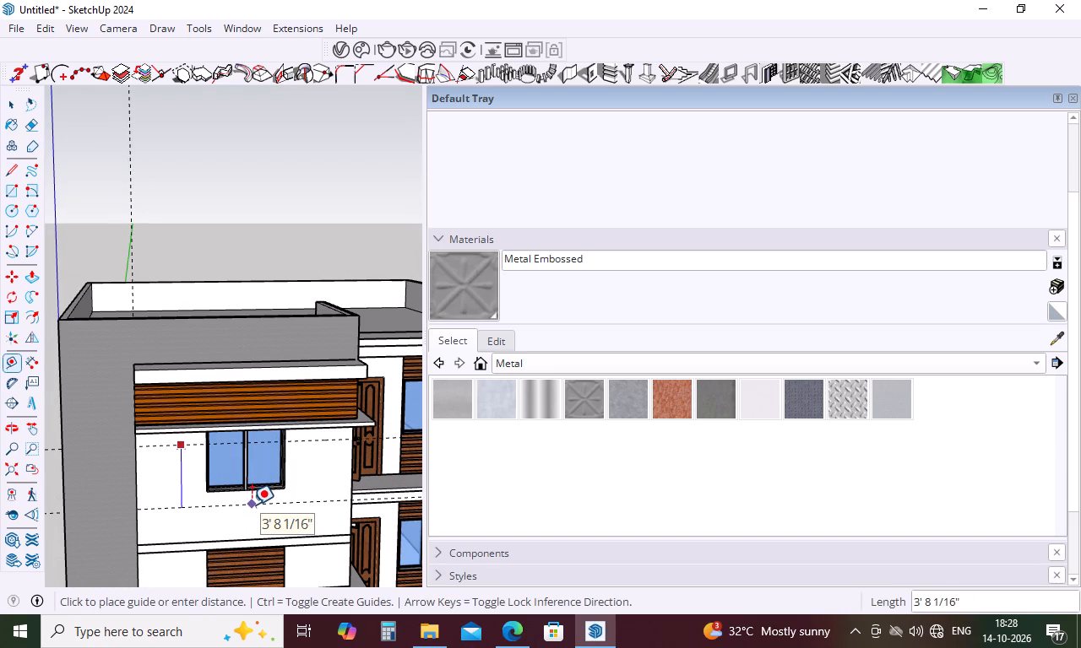
pyautogui.press('3')
pyautogui.press('Return')
# Draw a rectangle about 3" by 4' between the two guides, from the upper window's edge to the grey side strip.
pyautogui.scroll(3, 231, 472)
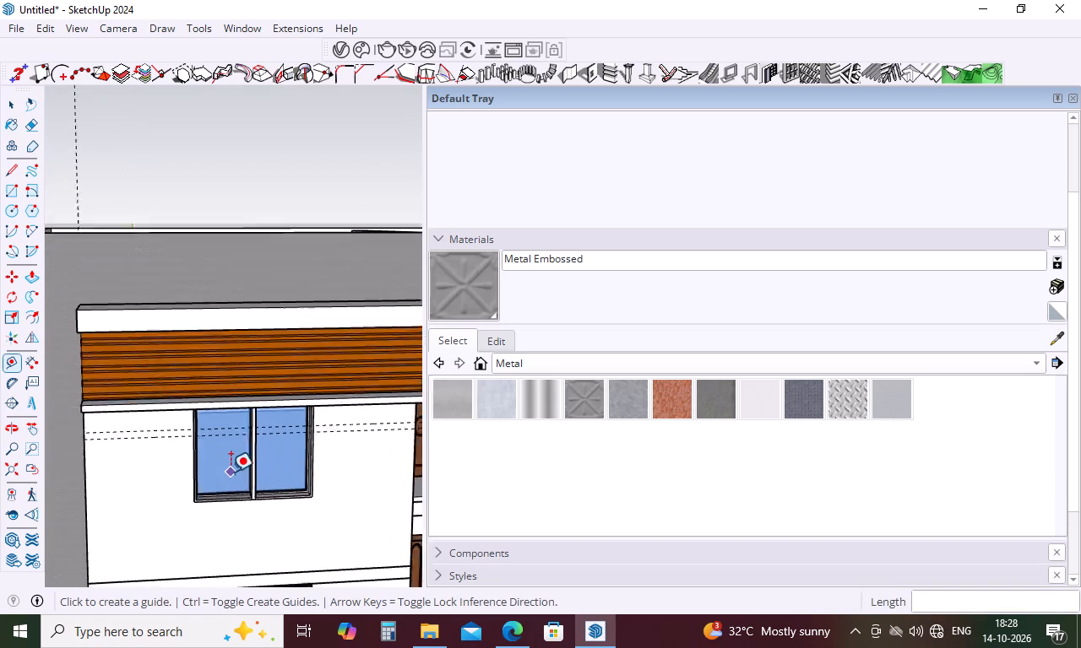
pyautogui.scroll(12, 231, 472)
pyautogui.scroll(5, 183, 410)
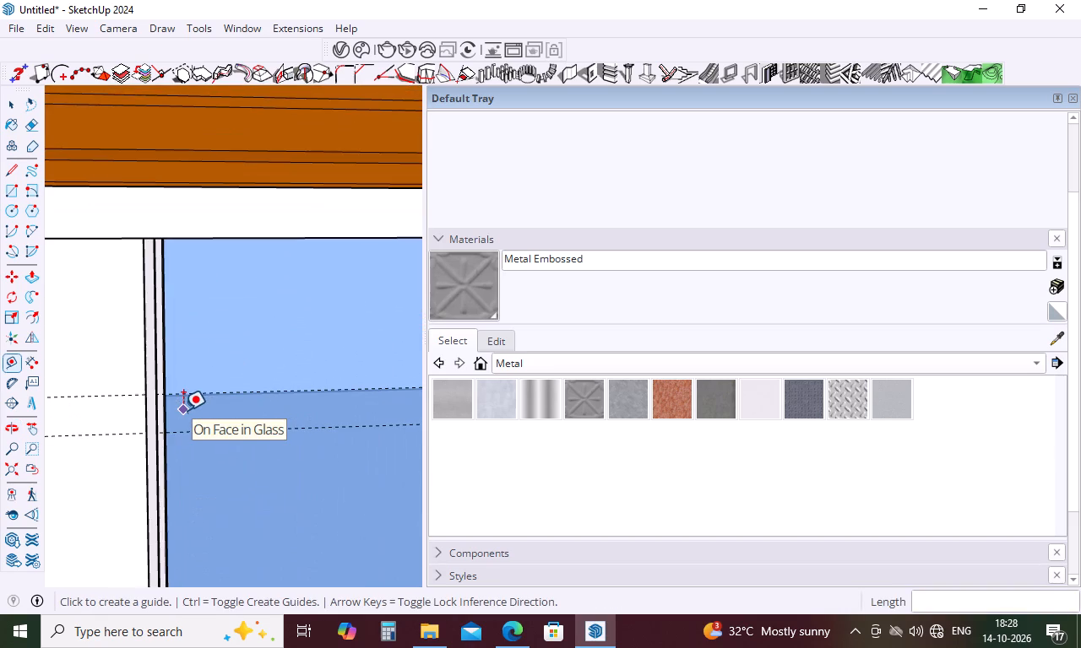
pyautogui.moveTo(190, 407); pyautogui.dragTo(296, 407, button='middle')
pyautogui.scroll(-10, 299, 407)
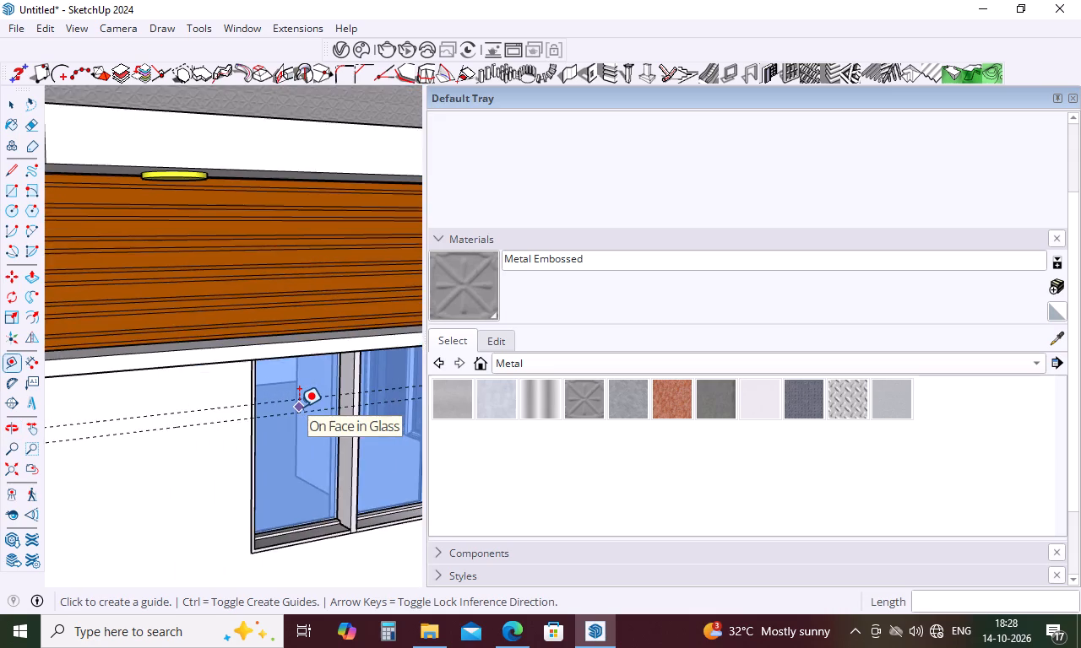
pyautogui.scroll(-5, 299, 407)
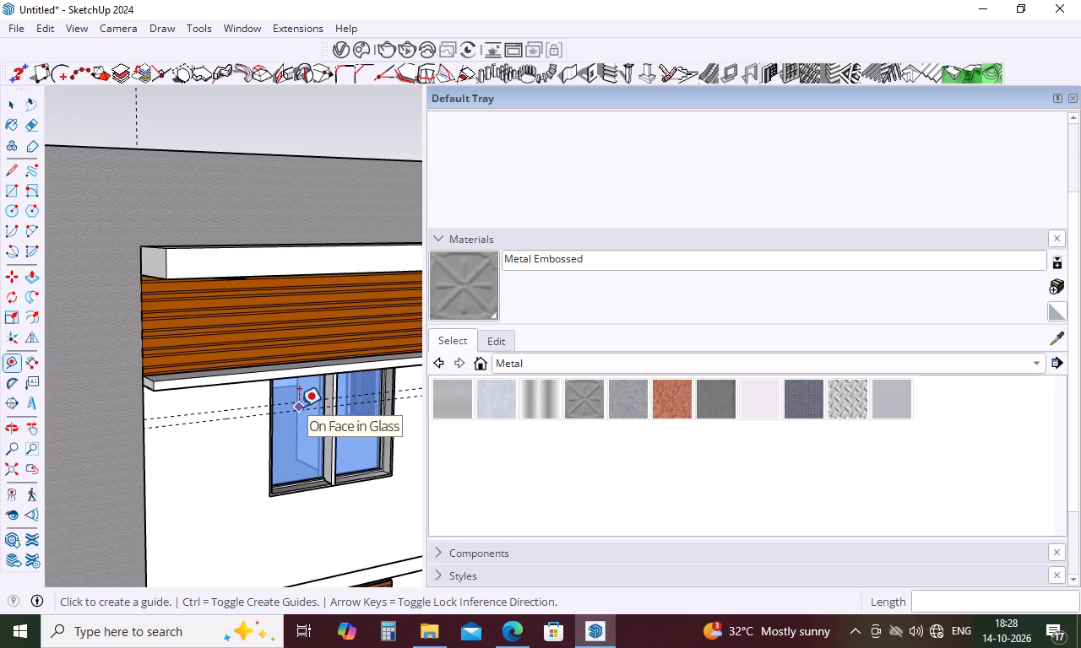
pyautogui.press('Escape')
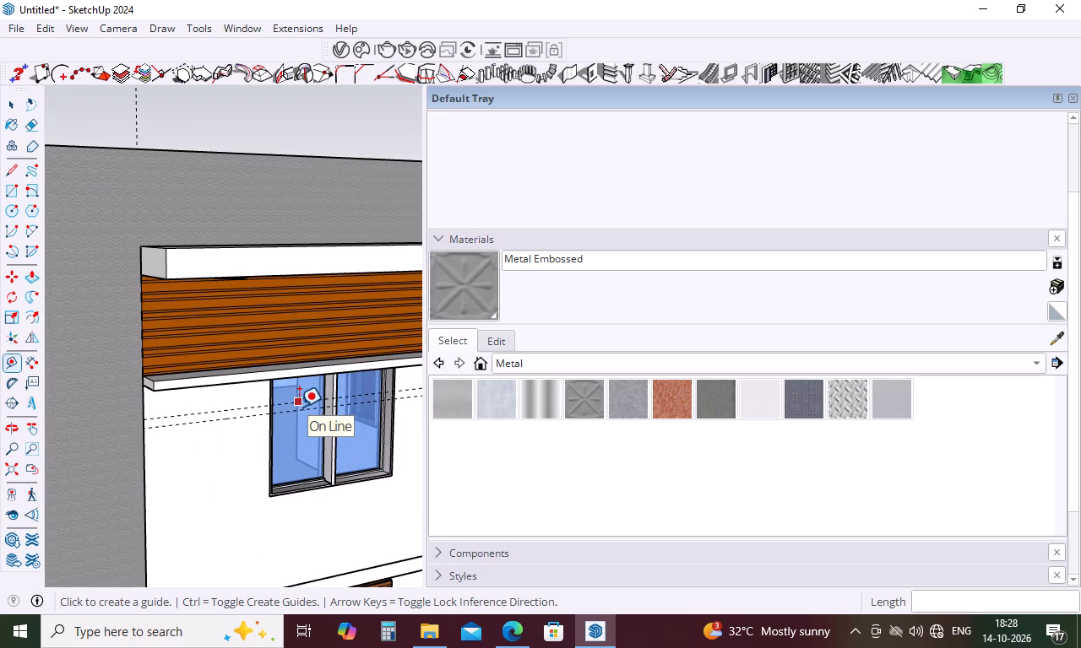
pyautogui.press('r')
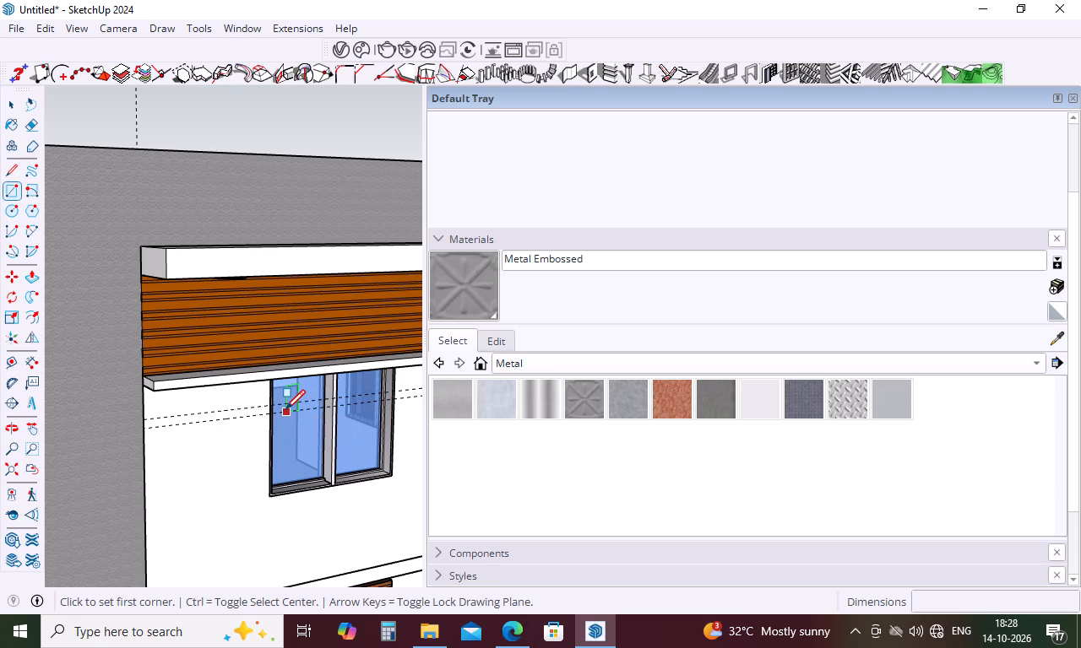
pyautogui.scroll(-2, 291, 404)
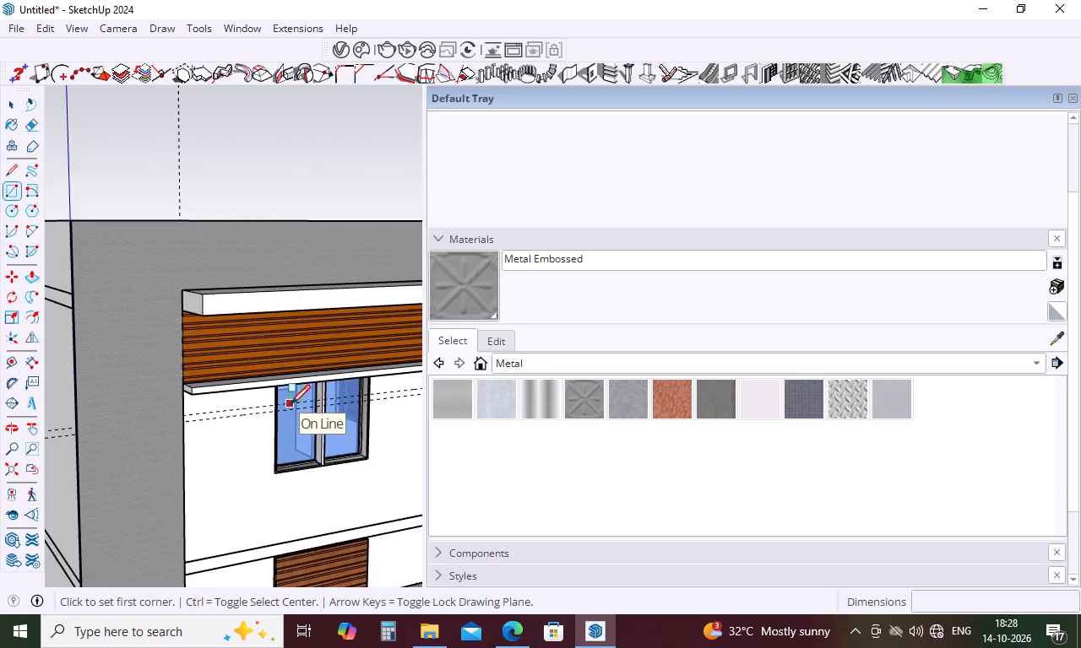
pyautogui.scroll(-2, 291, 404)
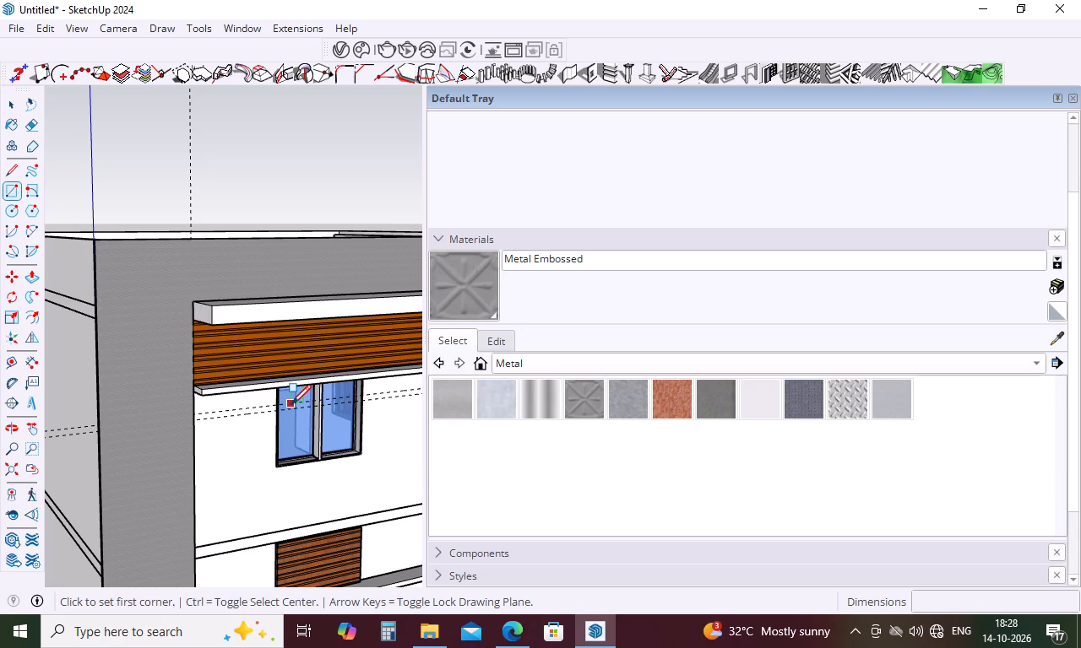
pyautogui.scroll(-4, 302, 404)
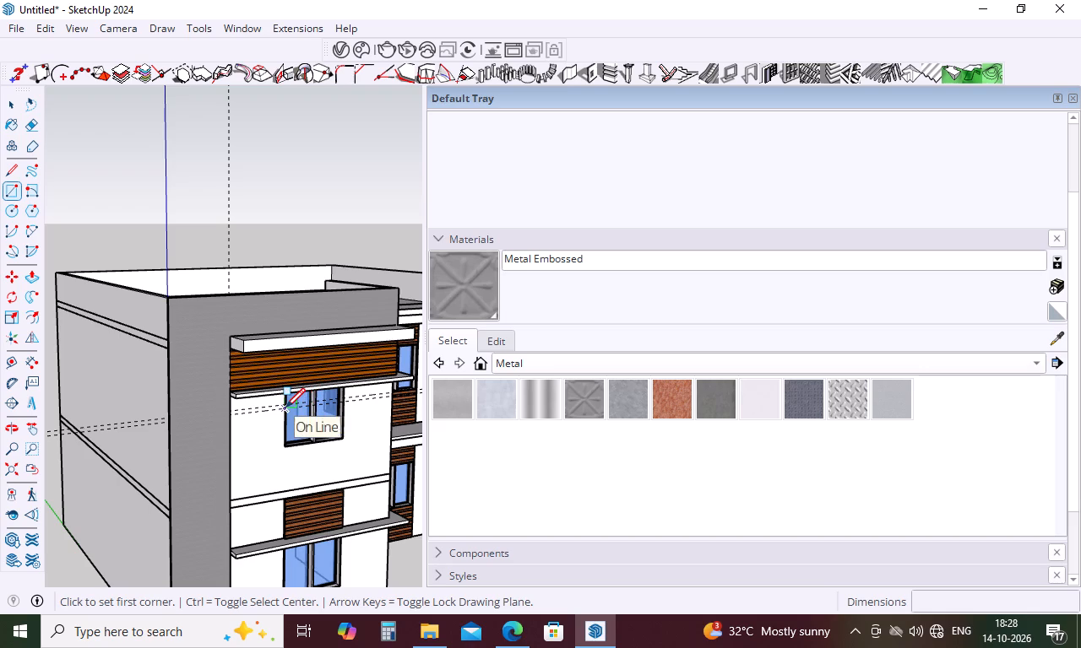
pyautogui.scroll(8, 285, 408)
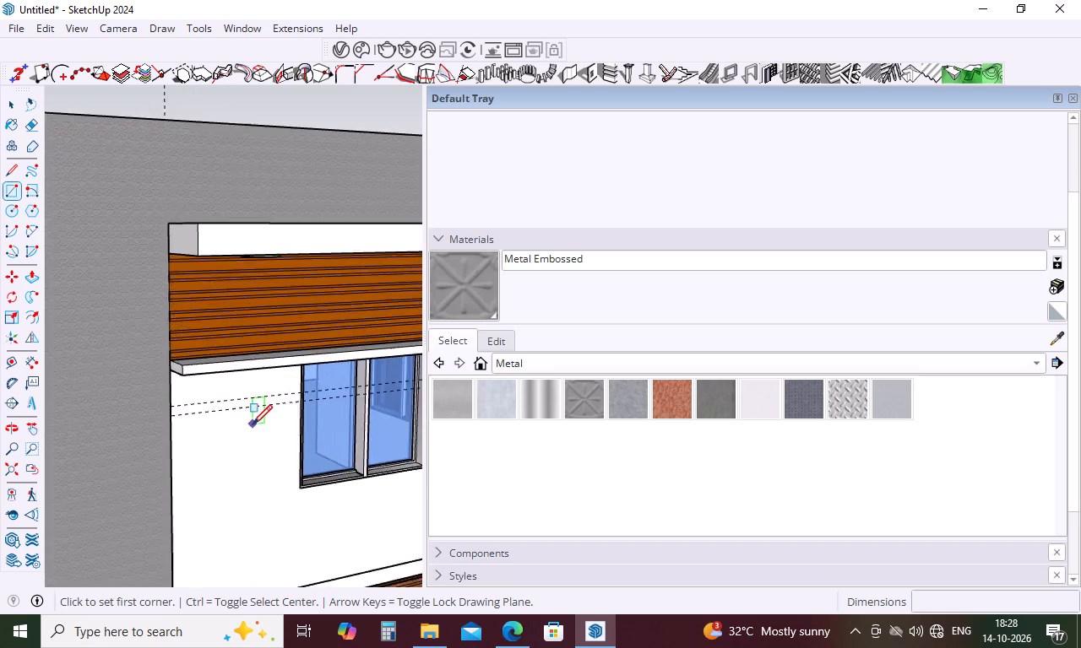
pyautogui.scroll(11, 253, 424)
pyautogui.scroll(-10, 136, 408)
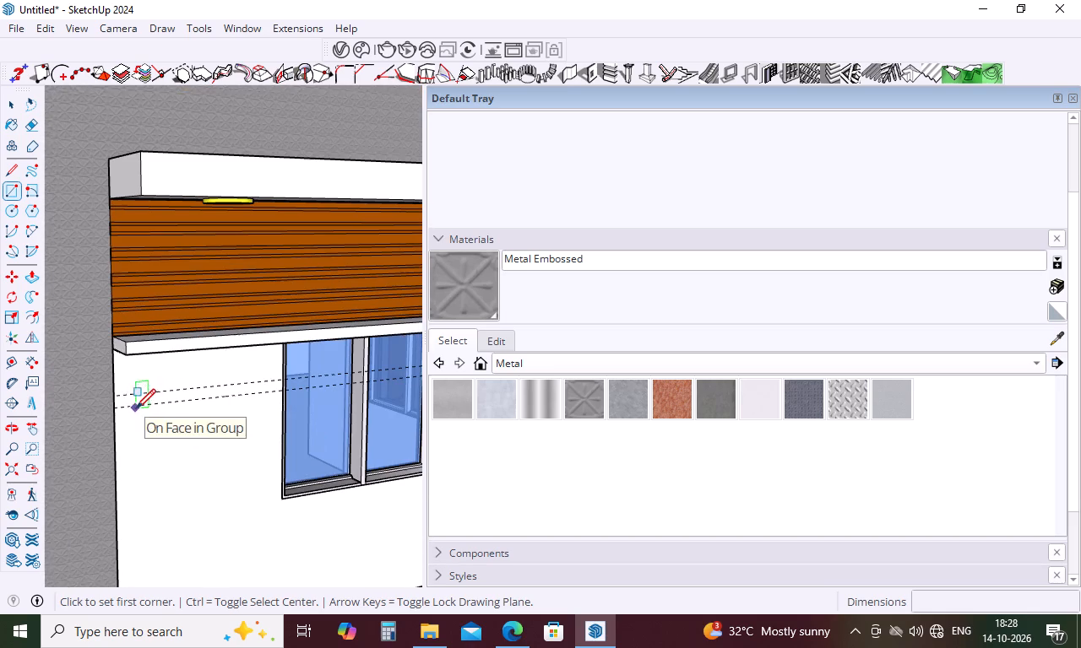
pyautogui.scroll(4, 271, 410)
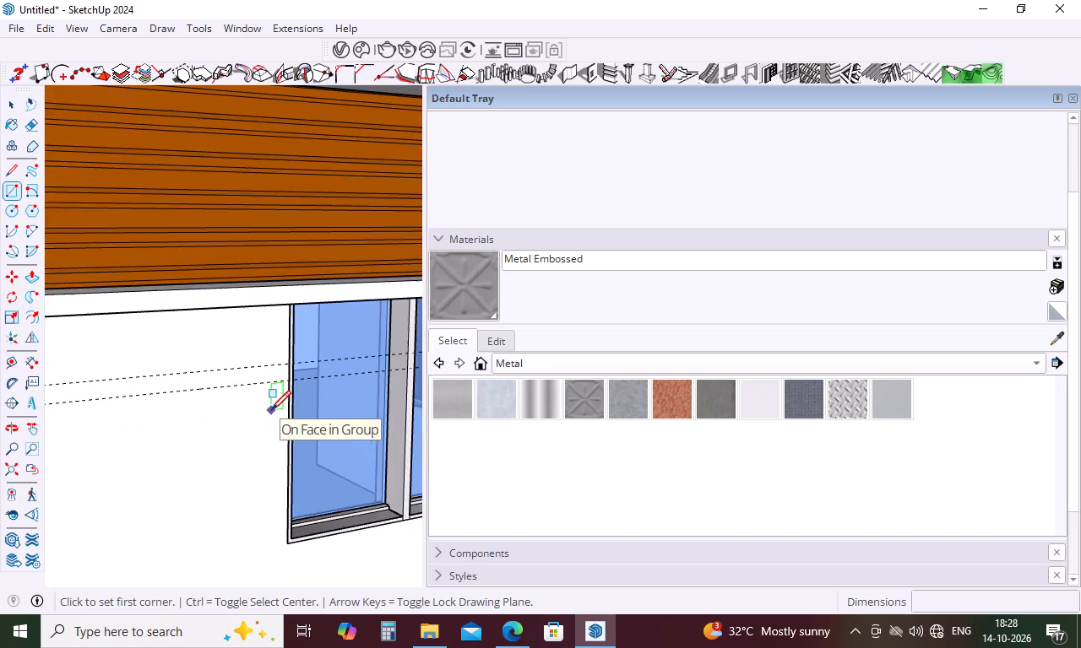
pyautogui.scroll(15, 271, 400)
pyautogui.scroll(9, 310, 337)
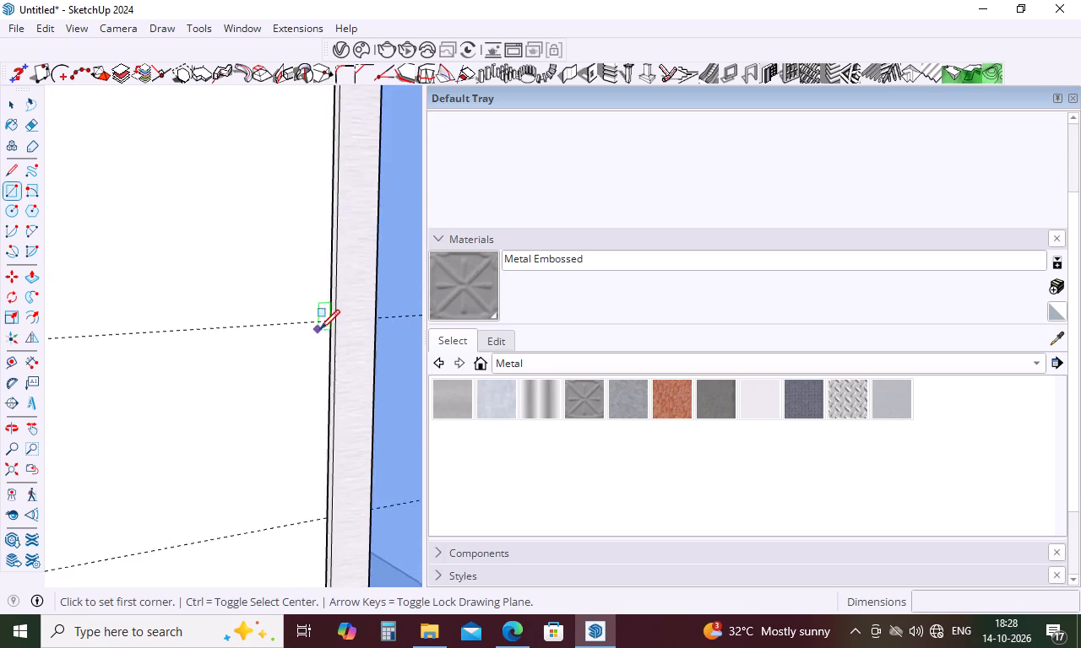
pyautogui.scroll(6, 320, 329)
pyautogui.click(332, 321)
pyautogui.scroll(-13, 332, 321)
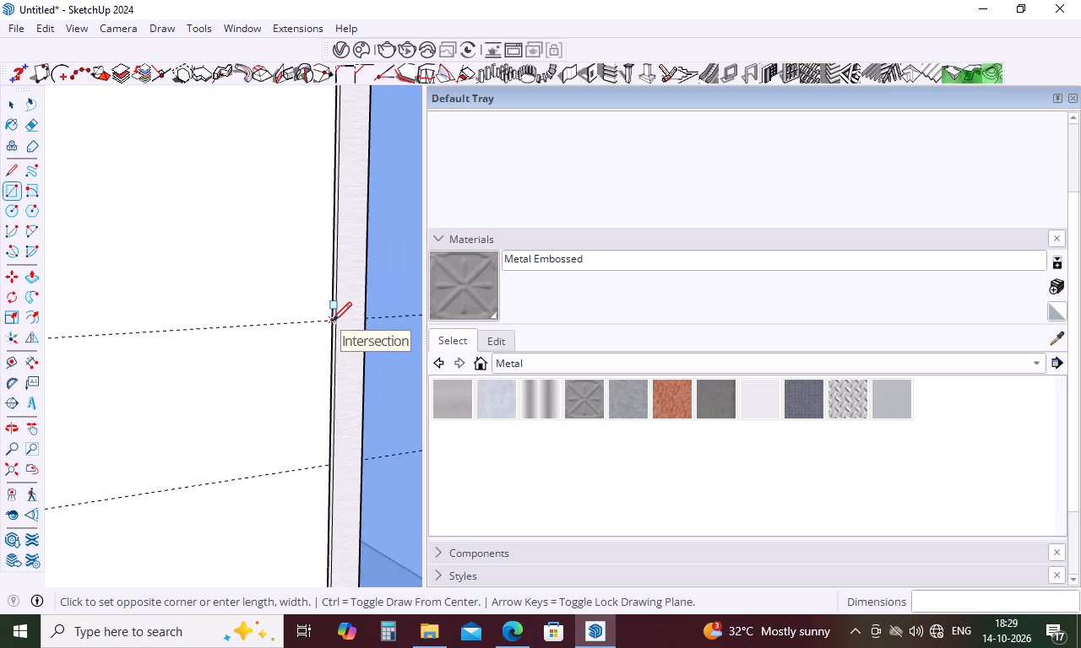
pyautogui.scroll(-19, 332, 321)
pyautogui.scroll(-10, 332, 321)
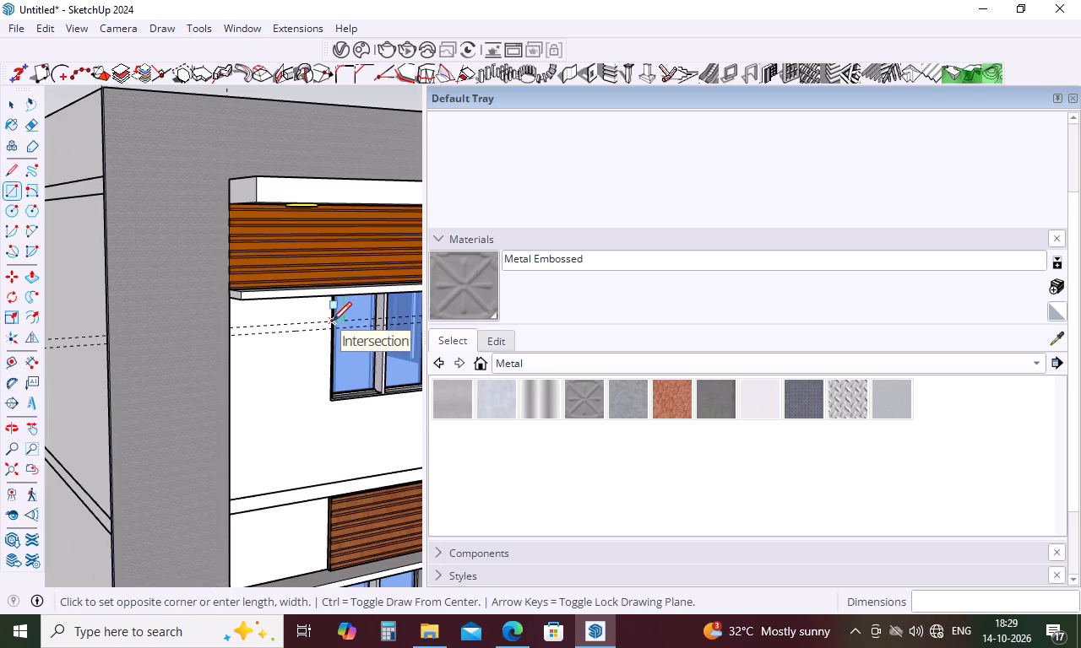
pyautogui.scroll(9, 274, 353)
pyautogui.moveTo(207, 326); pyautogui.dragTo(46, 328, button='middle')
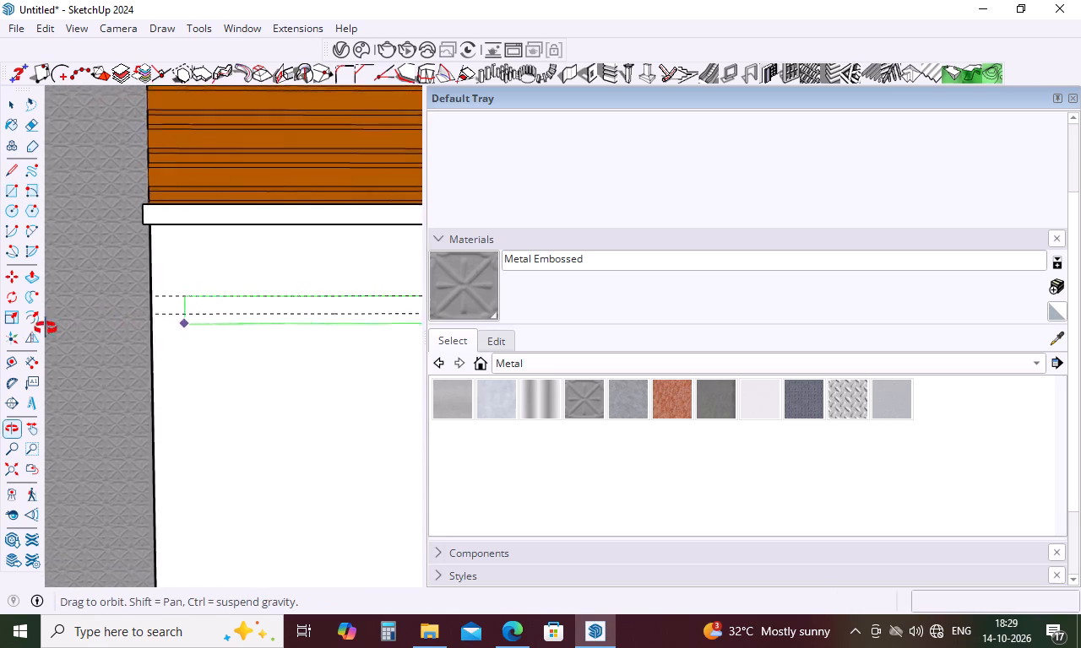
pyautogui.moveTo(46, 328); pyautogui.dragTo(17, 328, button='middle')
pyautogui.scroll(14, 156, 315)
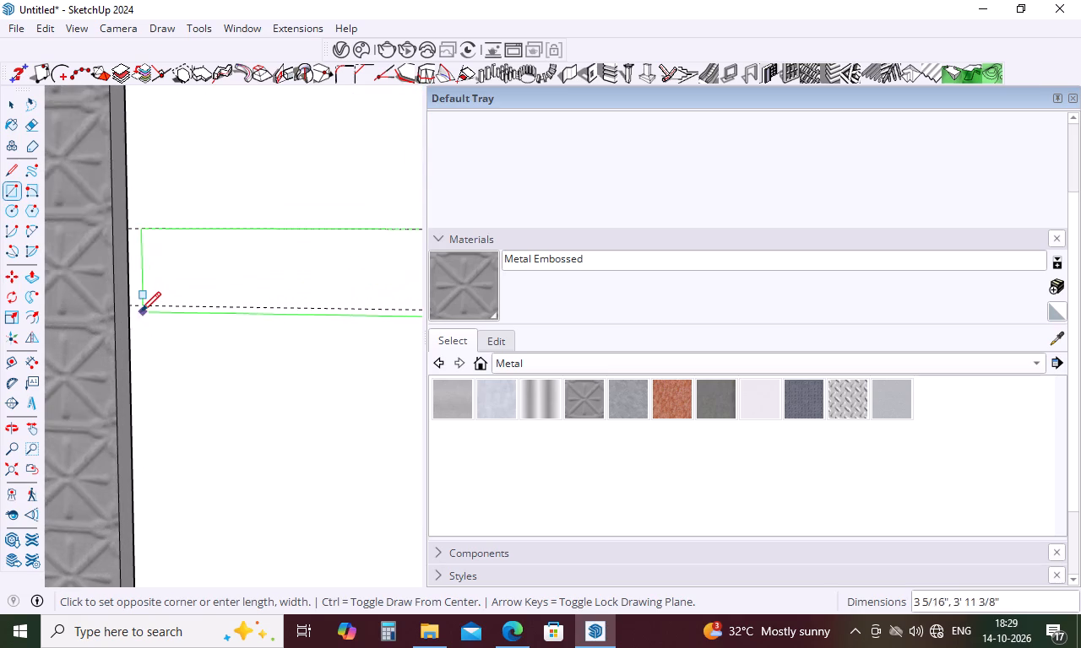
pyautogui.click(133, 303)
# Draw a 3" by 4' rectangle between the same guides, from the upper window's other edge to the wall corner beside the door.
pyautogui.scroll(-14, 106, 322)
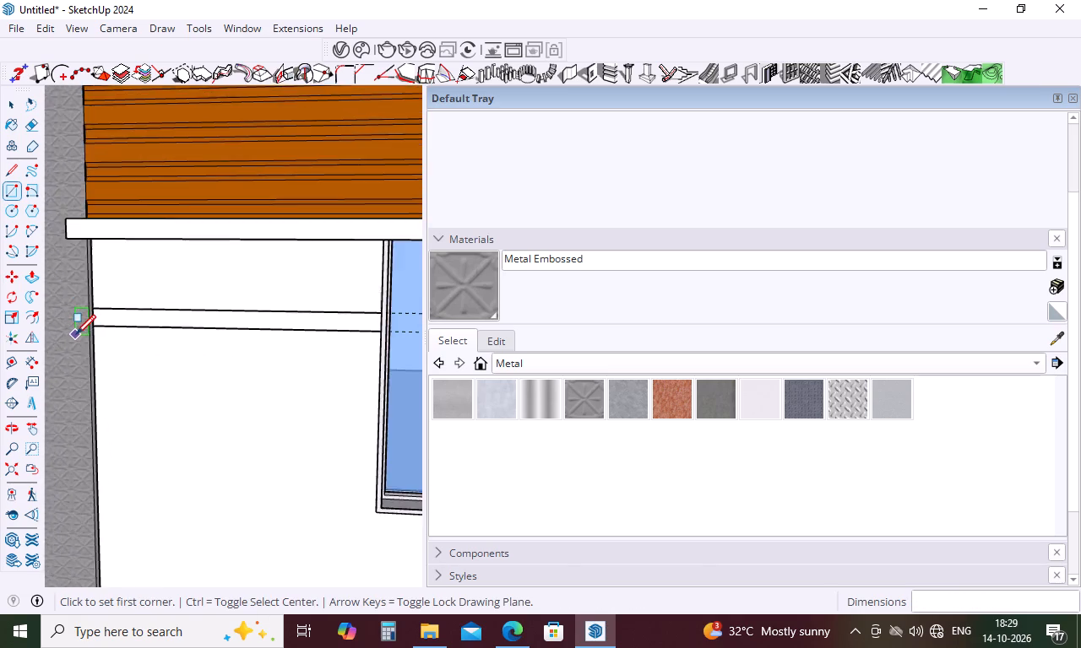
pyautogui.scroll(-13, 76, 334)
pyautogui.scroll(6, 342, 328)
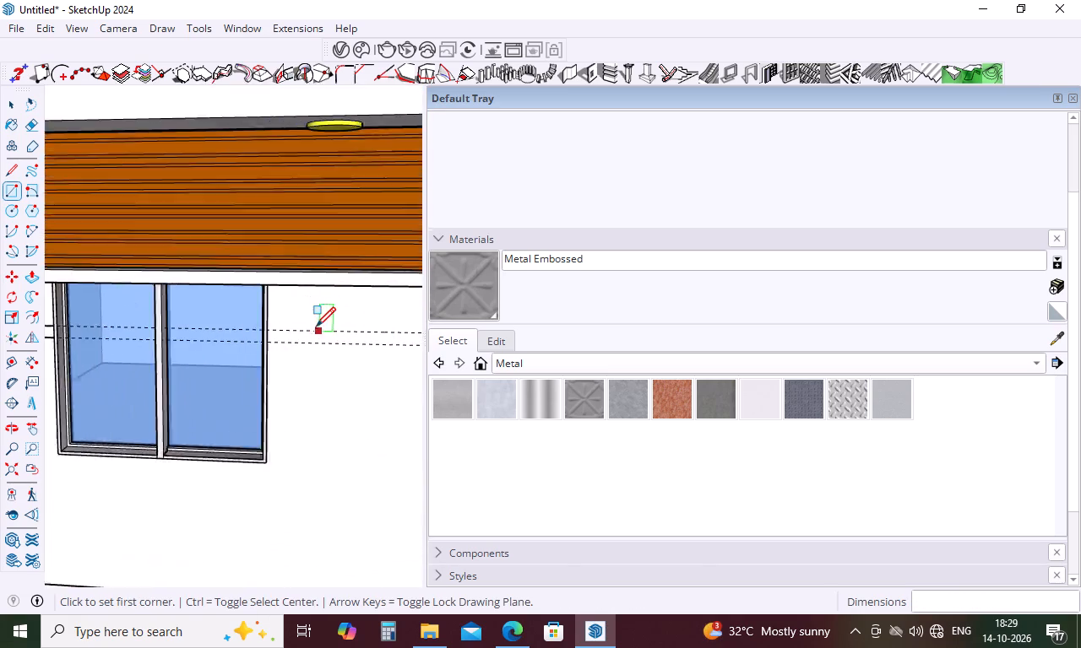
pyautogui.scroll(19, 316, 327)
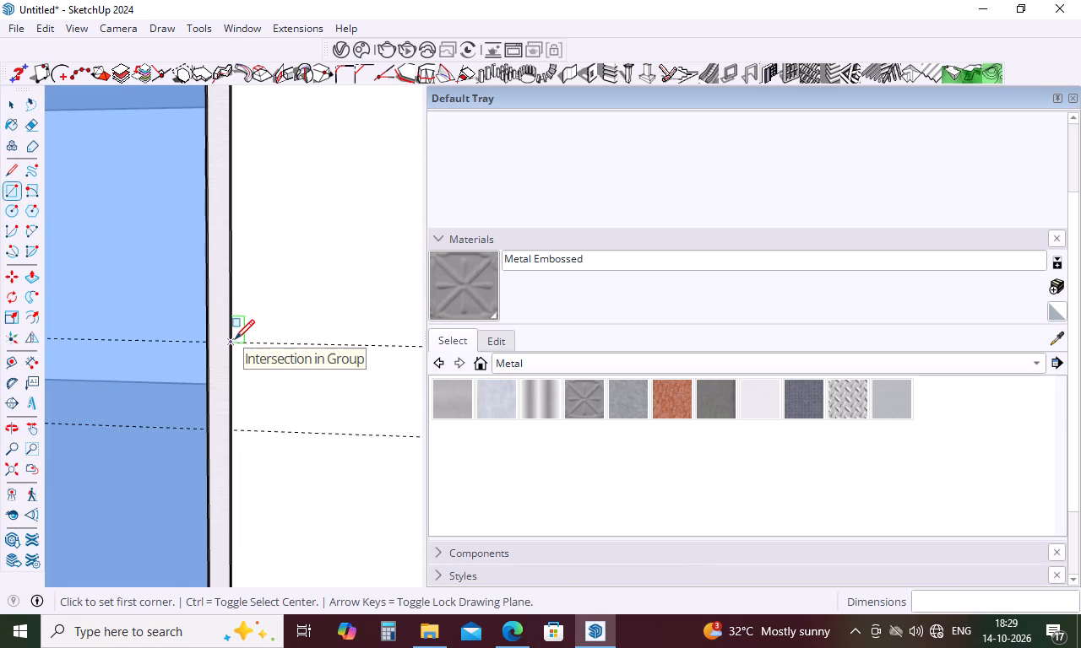
pyautogui.scroll(17, 235, 339)
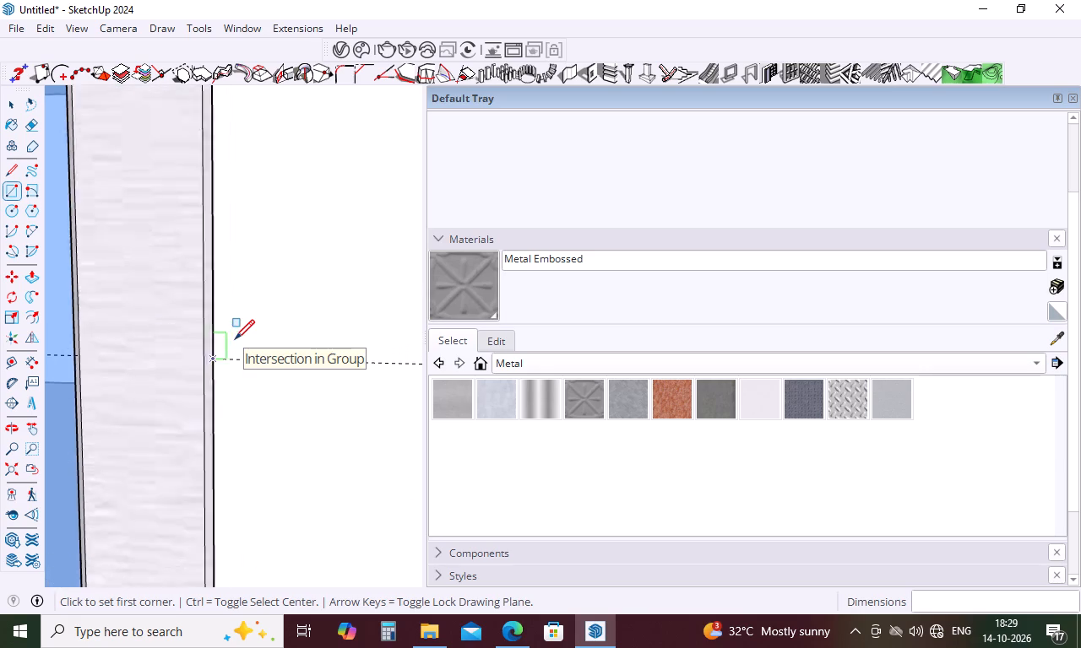
pyautogui.scroll(2, 235, 339)
pyautogui.click(210, 369)
pyautogui.scroll(-8, 211, 369)
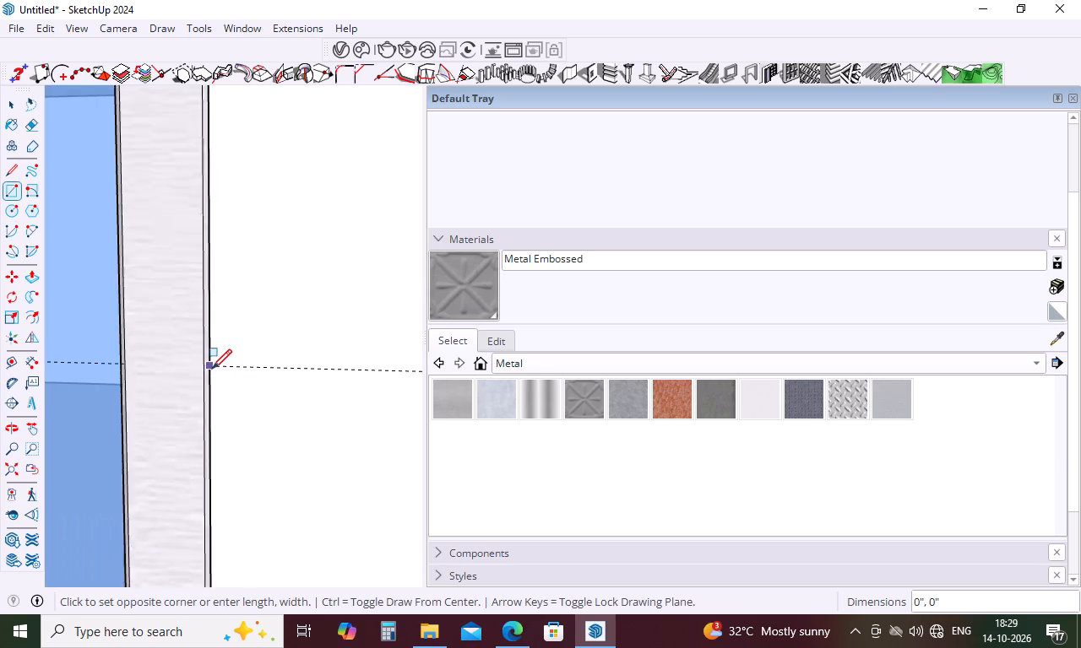
pyautogui.scroll(-20, 212, 369)
pyautogui.scroll(-2, 212, 367)
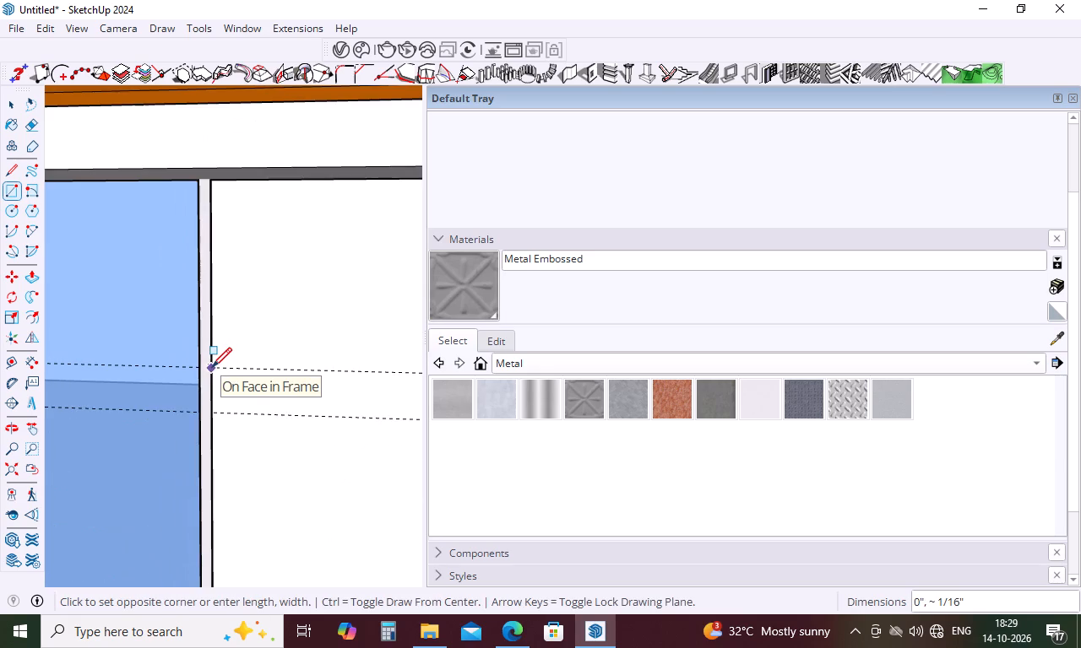
pyautogui.scroll(-14, 212, 367)
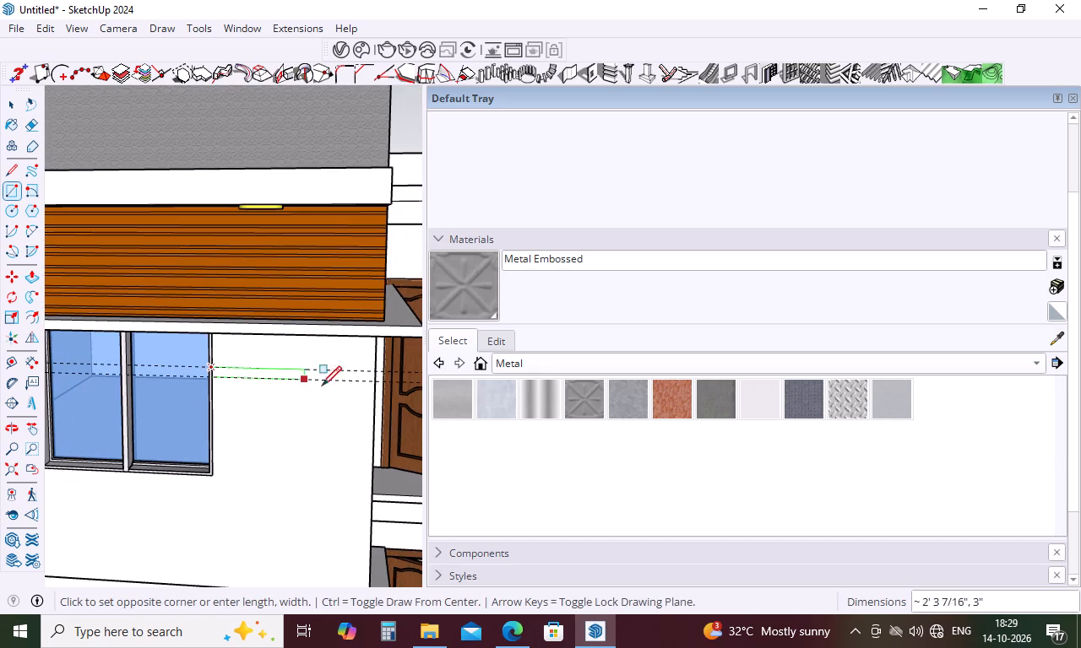
pyautogui.scroll(4, 380, 381)
pyautogui.click(380, 381)
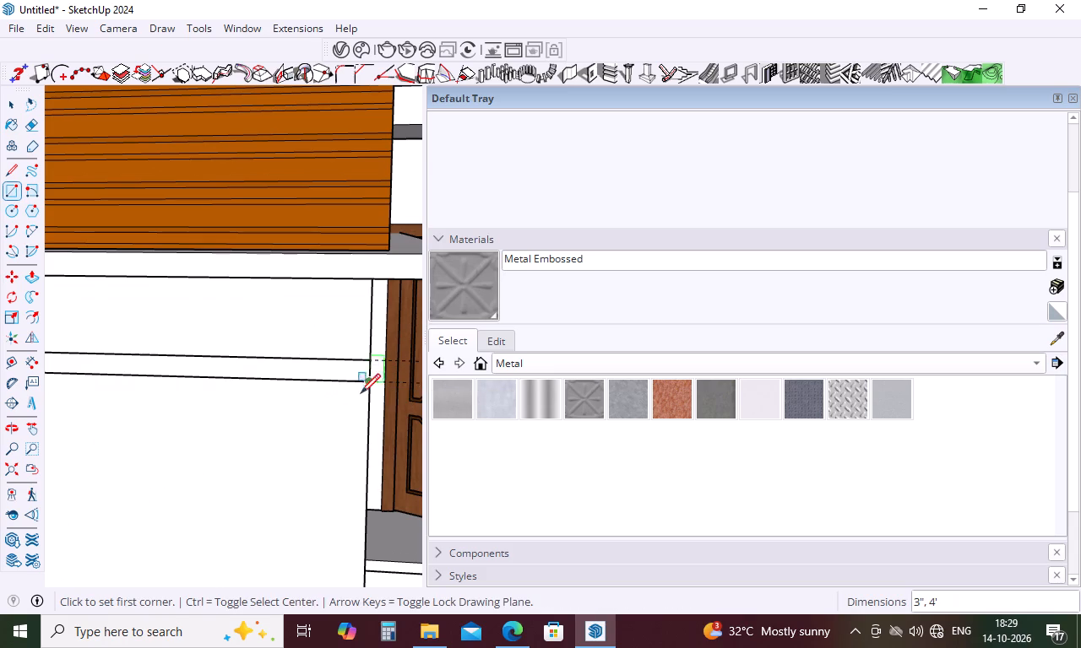
# Push/Pull the band between the upper window and the door-side wall corner outward by 5".
pyautogui.scroll(-9, 339, 411)
pyautogui.press('space')
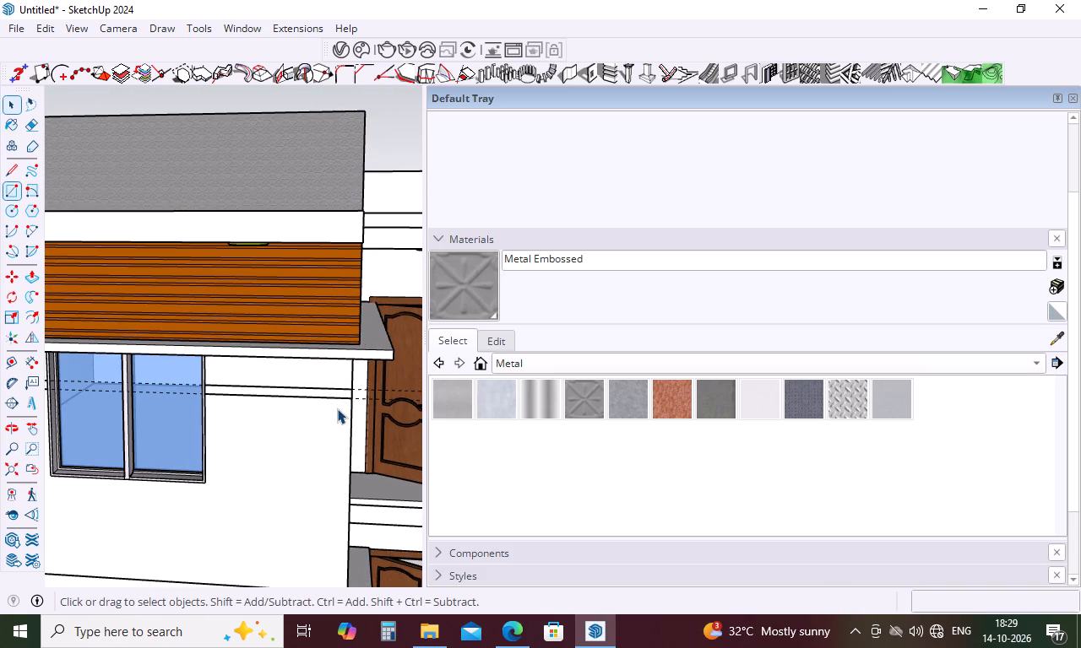
pyautogui.write('p')
pyautogui.scroll(1, 320, 393)
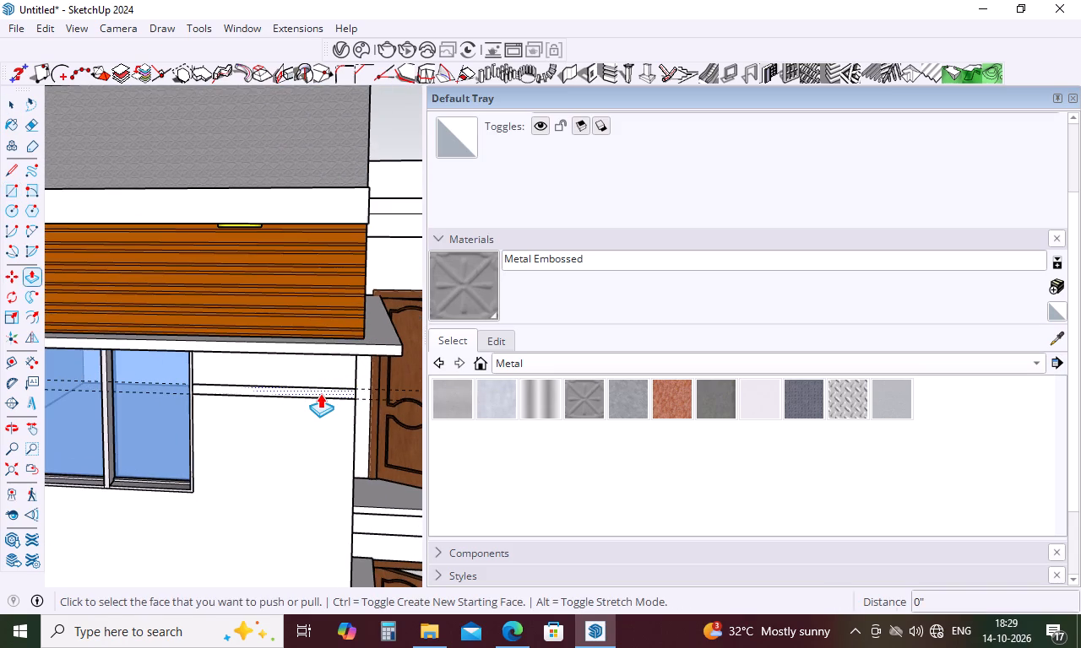
pyautogui.click(320, 393)
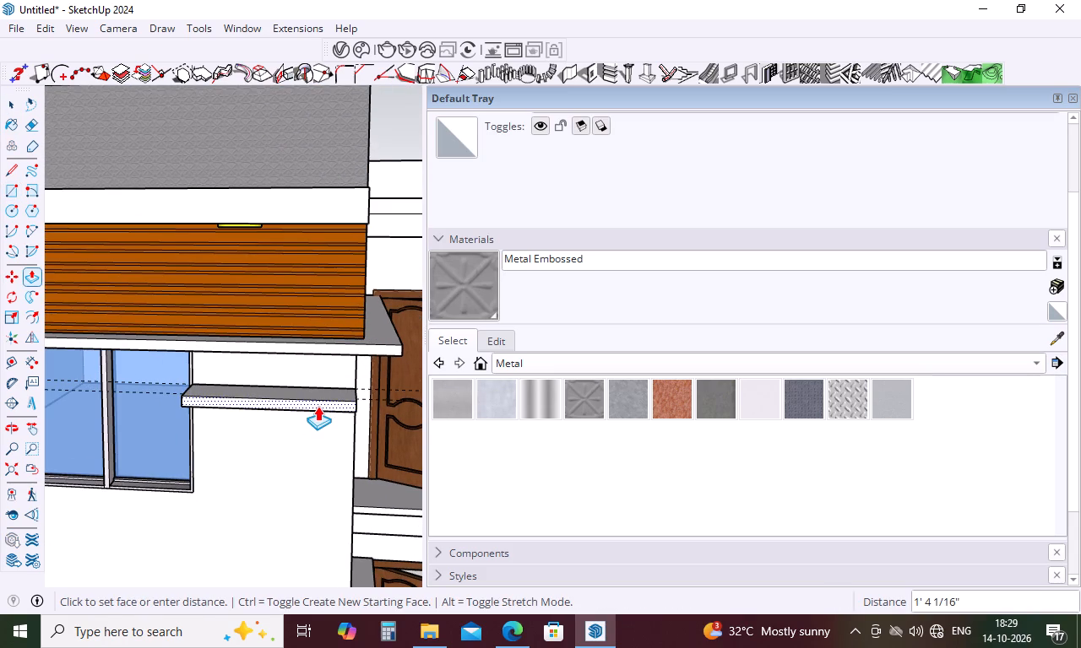
pyautogui.press('5')
pyautogui.press('Return')
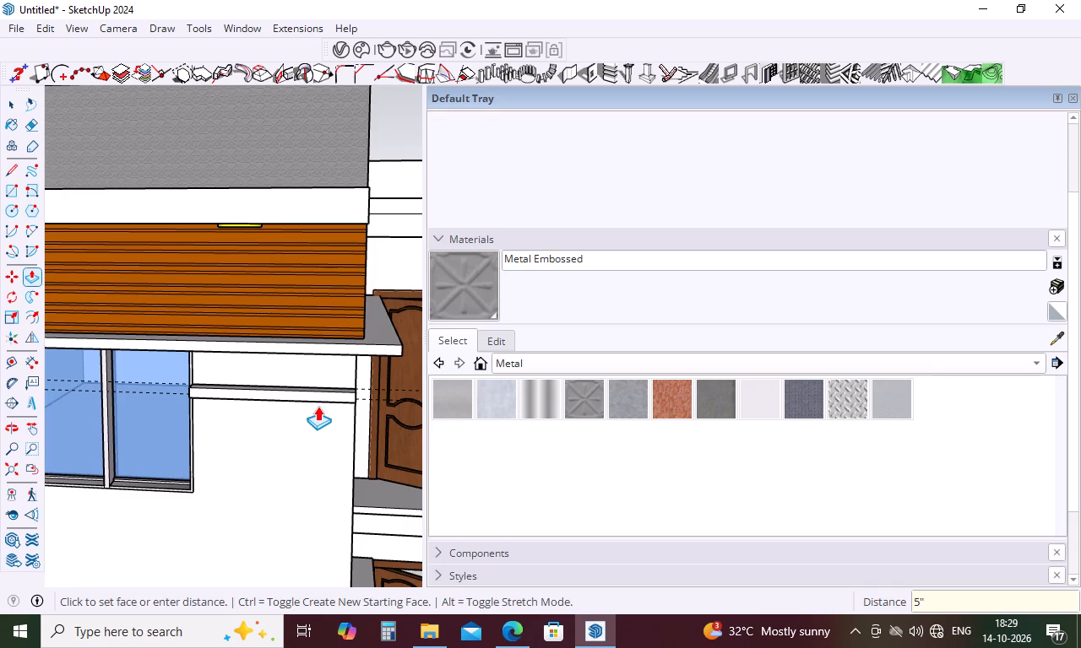
# Extrude the band between the grey side strip and the upper window by the same 5" distance.
pyautogui.moveTo(318, 406); pyautogui.dragTo(336, 467, button='middle')
pyautogui.scroll(-11, 340, 458)
pyautogui.scroll(10, 185, 456)
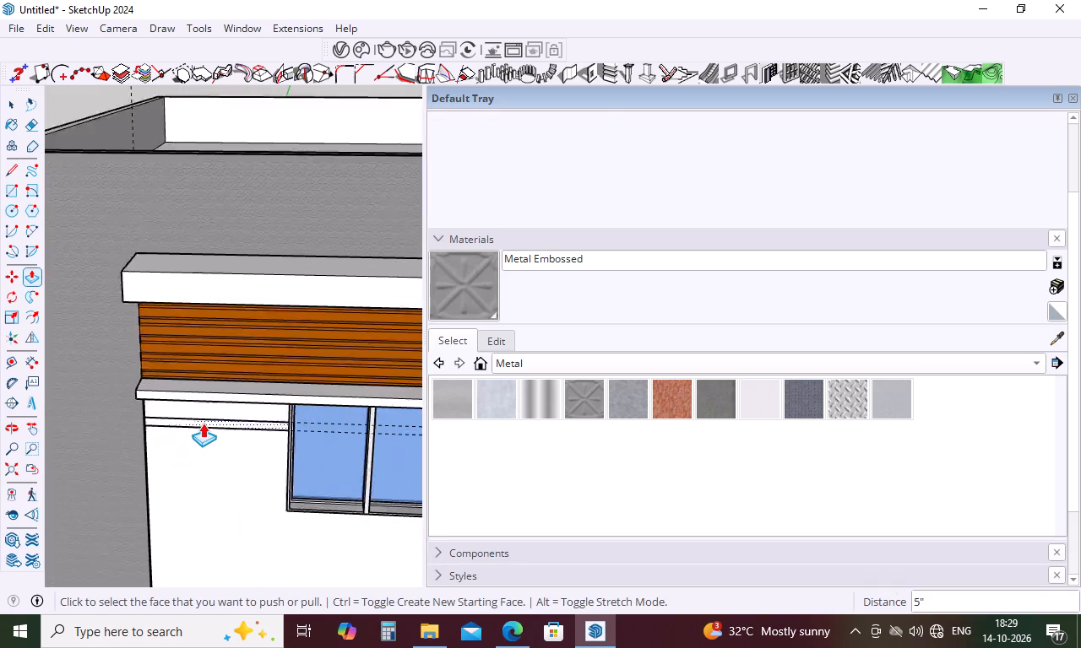
pyautogui.scroll(1, 203, 423)
pyautogui.doubleClick(204, 422)
# Examine the horizontal bands around the upper window in the reference image and compare them with the model's front wall.
pyautogui.scroll(-10, 204, 415)
pyautogui.moveTo(200, 445); pyautogui.dragTo(204, 411, button='middle')
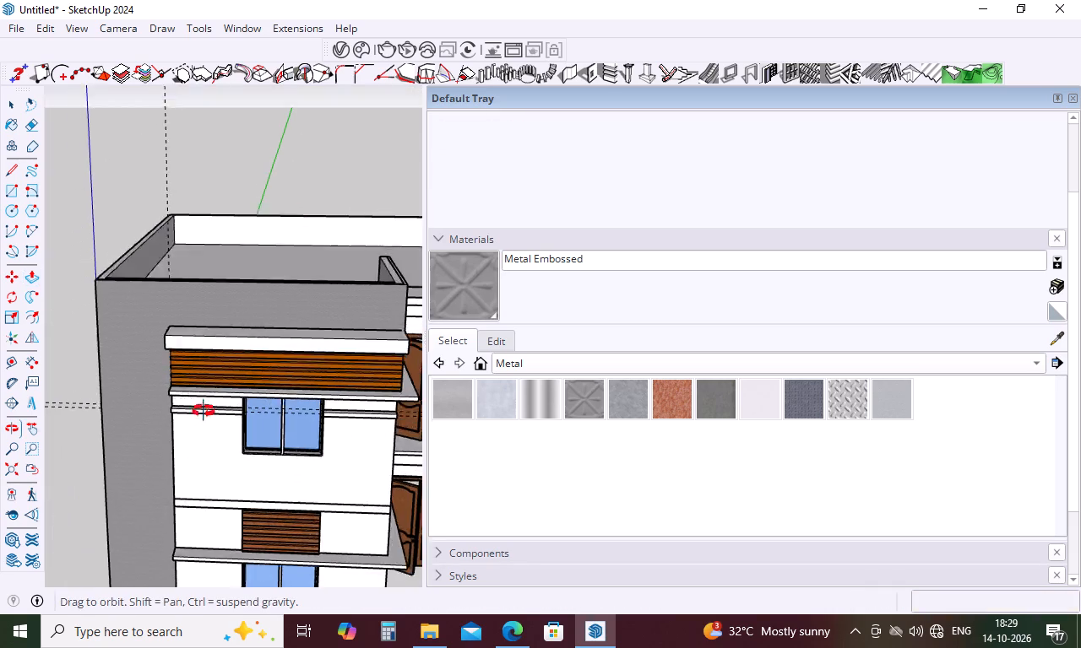
pyautogui.moveTo(204, 411); pyautogui.dragTo(211, 321, button='middle')
pyautogui.scroll(-15, 160, 324)
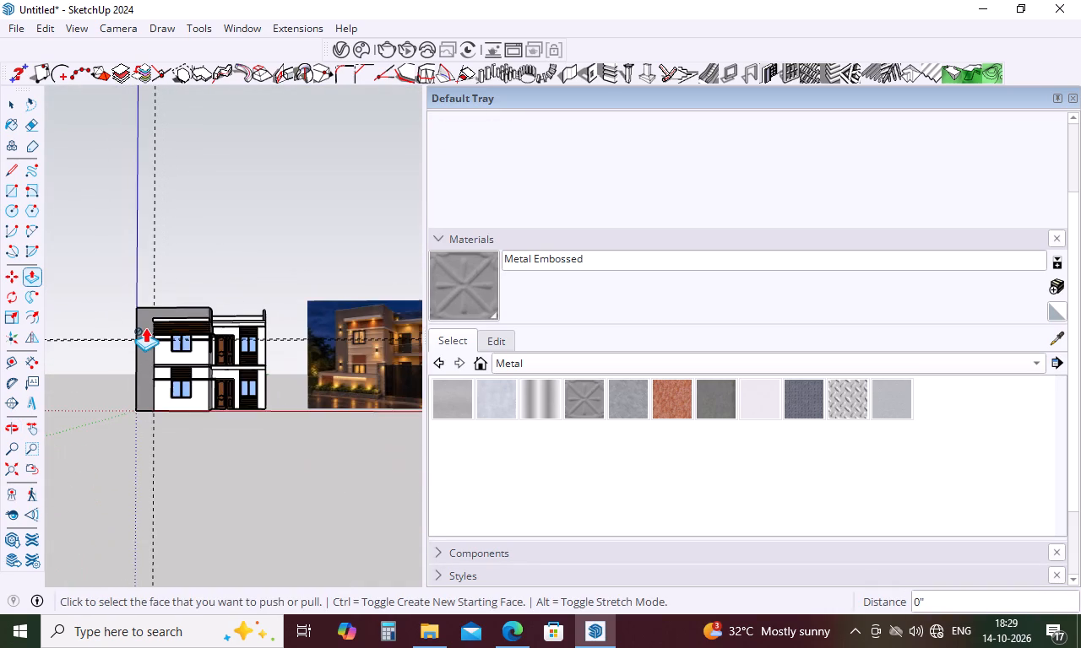
pyautogui.scroll(-5, 145, 327)
pyautogui.scroll(20, 286, 355)
pyautogui.scroll(4, 286, 355)
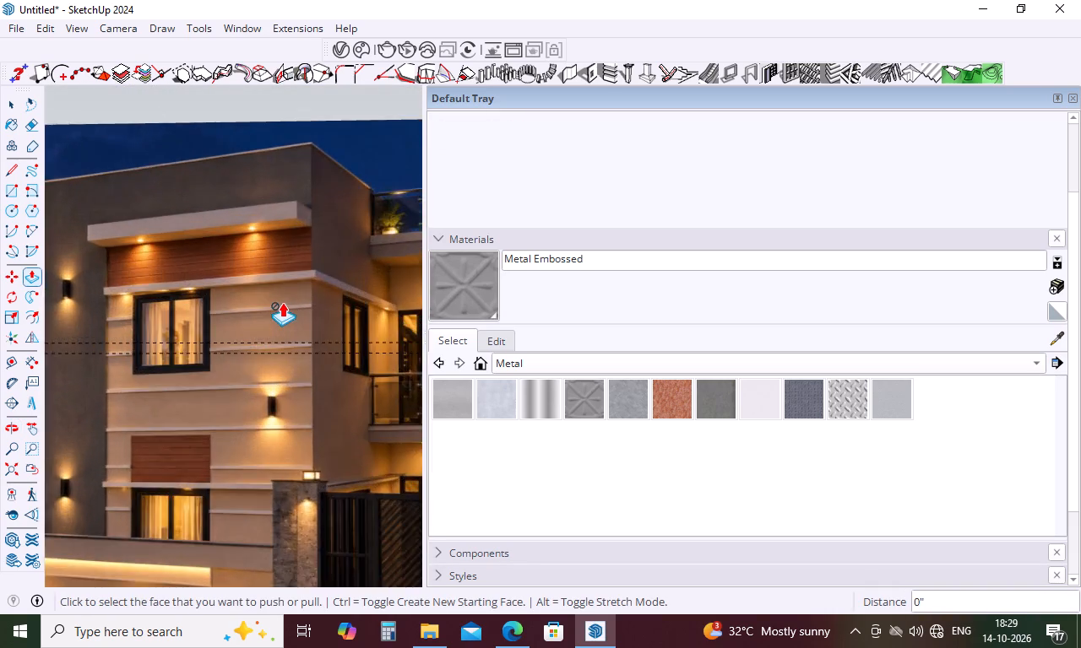
pyautogui.scroll(2, 282, 302)
pyautogui.moveTo(283, 304); pyautogui.dragTo(285, 388, button='middle')
pyautogui.scroll(-14, 386, 335)
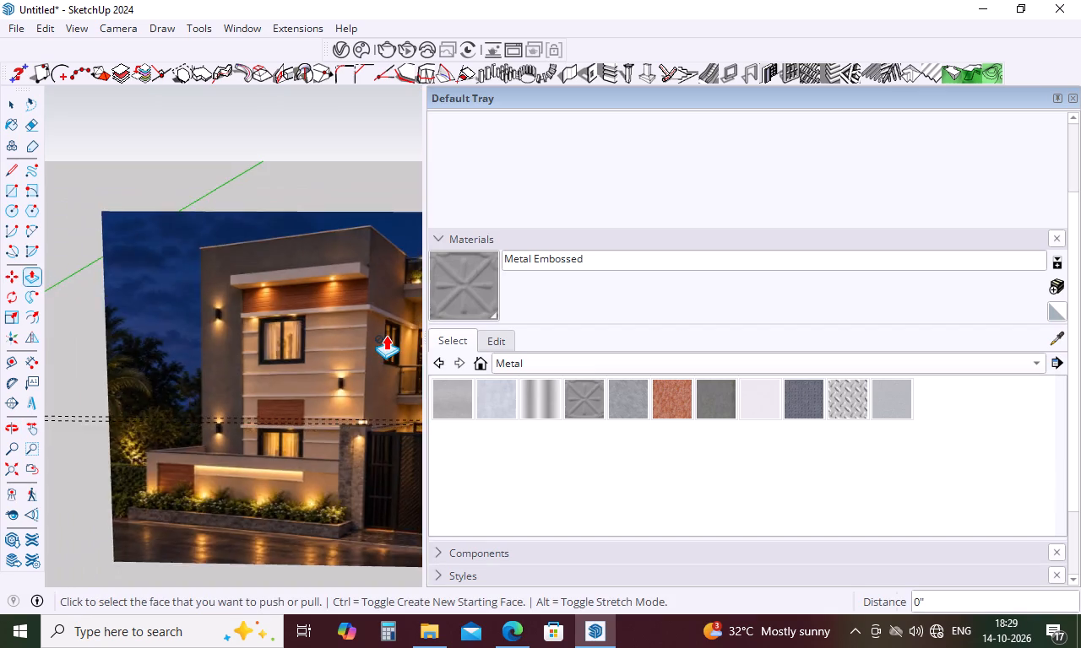
pyautogui.scroll(-8, 386, 335)
pyautogui.scroll(5, 303, 327)
pyautogui.scroll(-5, 234, 307)
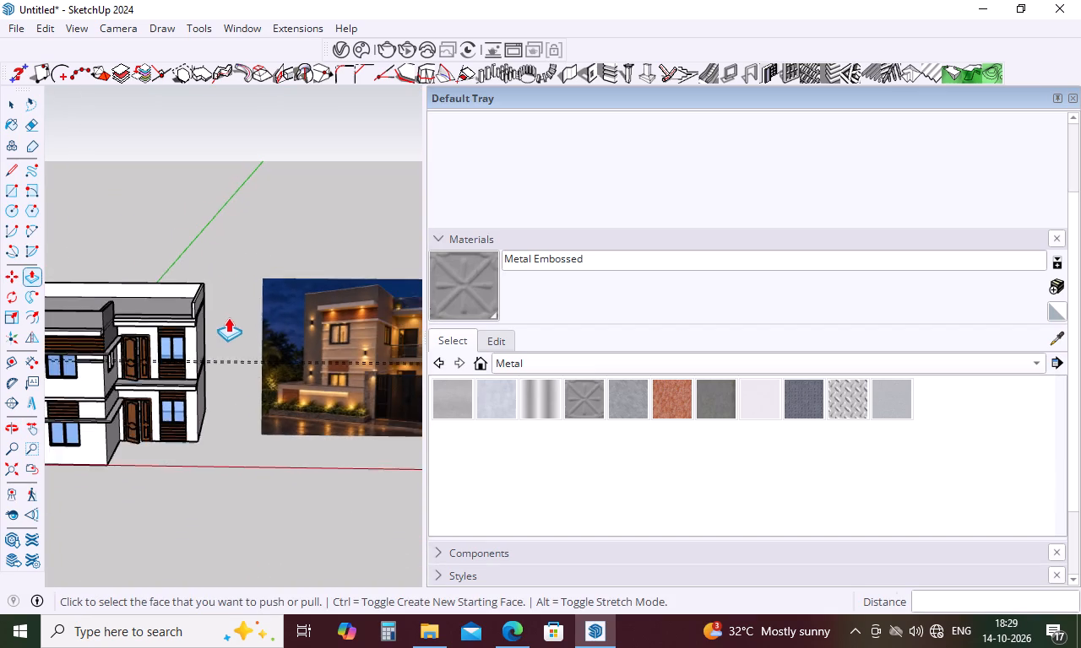
# Undo the 5" extrusions of both horizontal bands beside the upper window.
pyautogui.scroll(-5, 178, 338)
pyautogui.scroll(20, 90, 358)
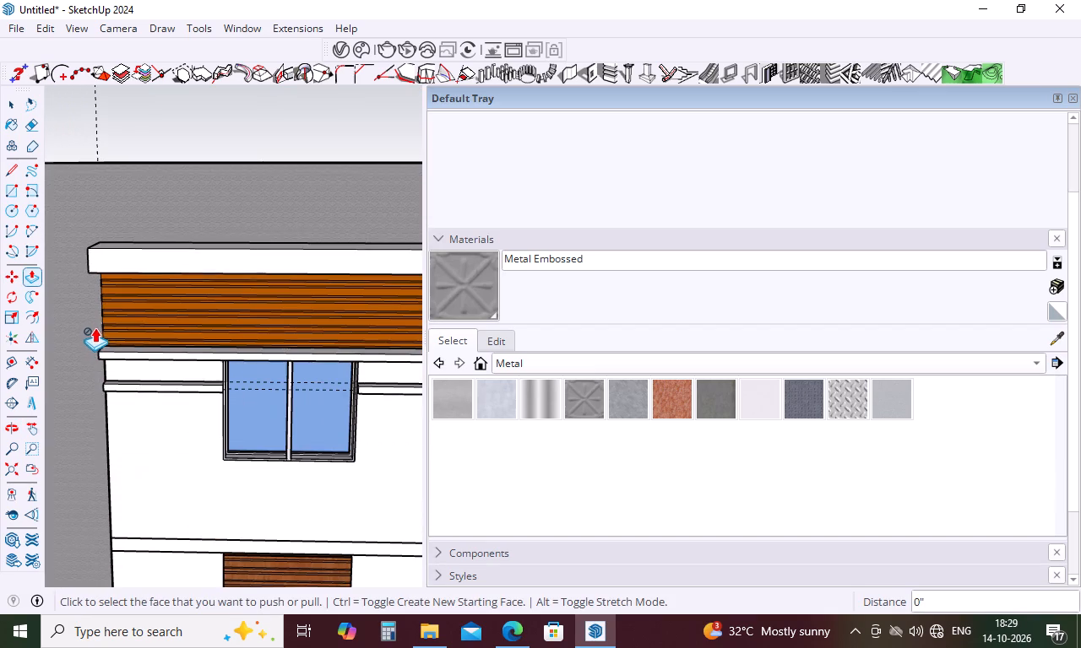
pyautogui.hotkey('ctrl', 'z')
pyautogui.hotkey('ctrl', 'z')
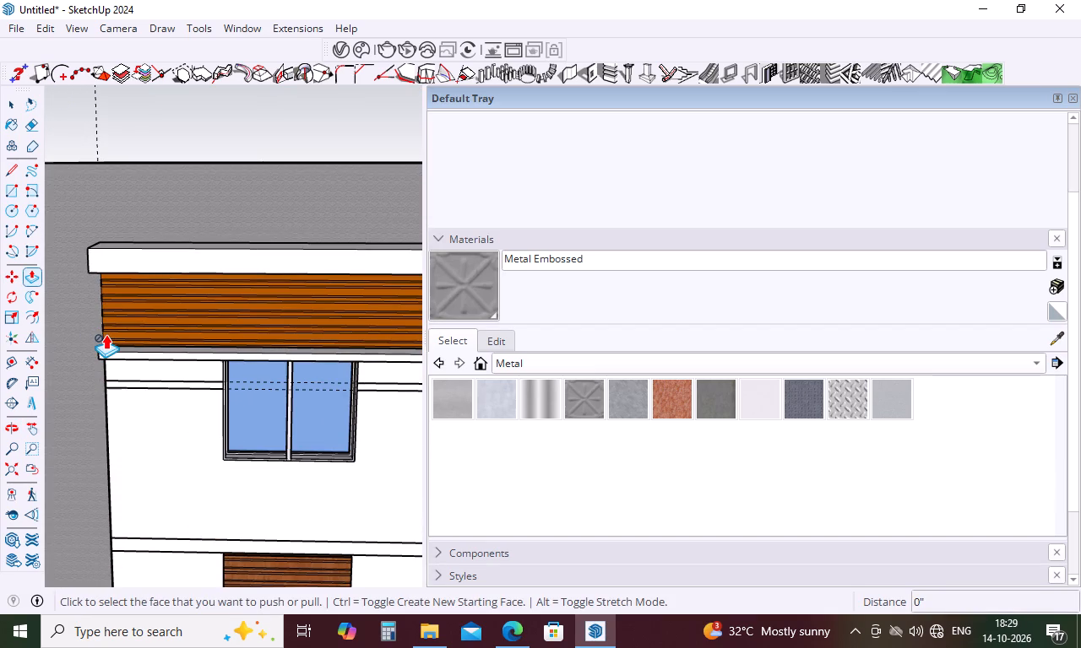
# Push/Pull the band between the grey side strip and the upper window outward by 3".
pyautogui.click(189, 385)
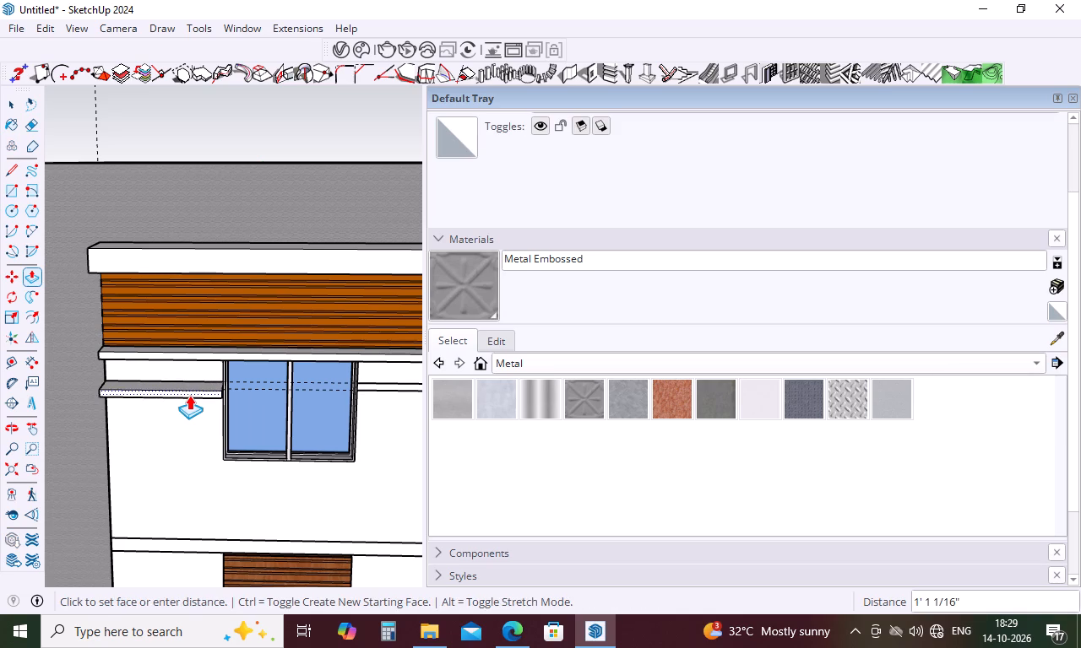
pyautogui.press('3')
pyautogui.press('Return')
pyautogui.scroll(-5, 165, 382)
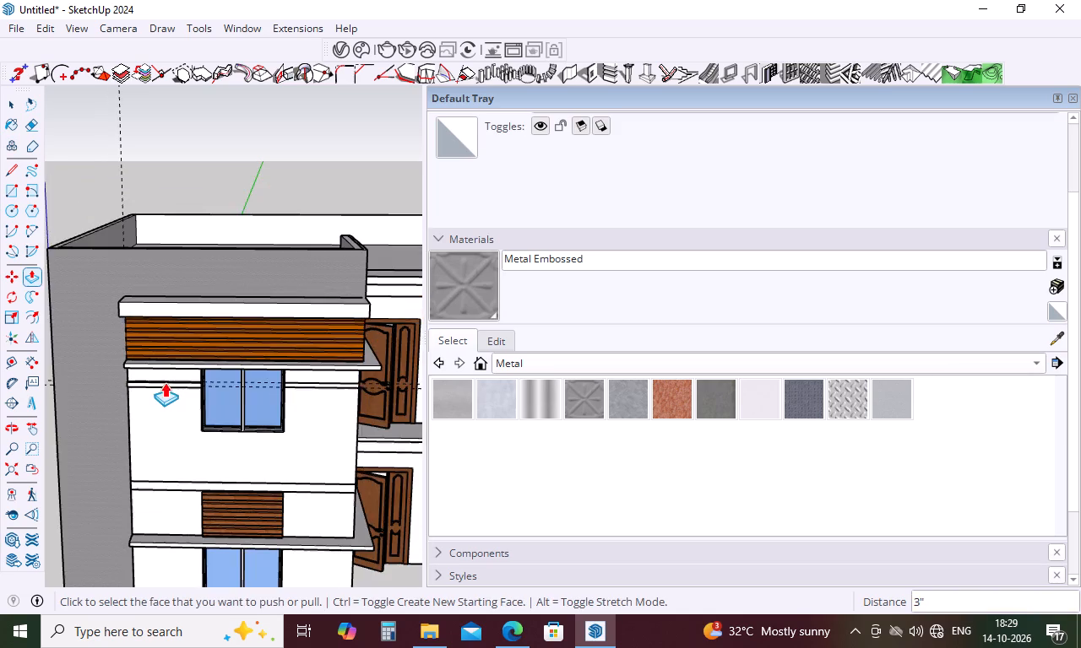
# Extrude the band between the upper window and the door-side wall corner by the same 3" distance.
pyautogui.scroll(10, 347, 384)
pyautogui.doubleClick(348, 390)
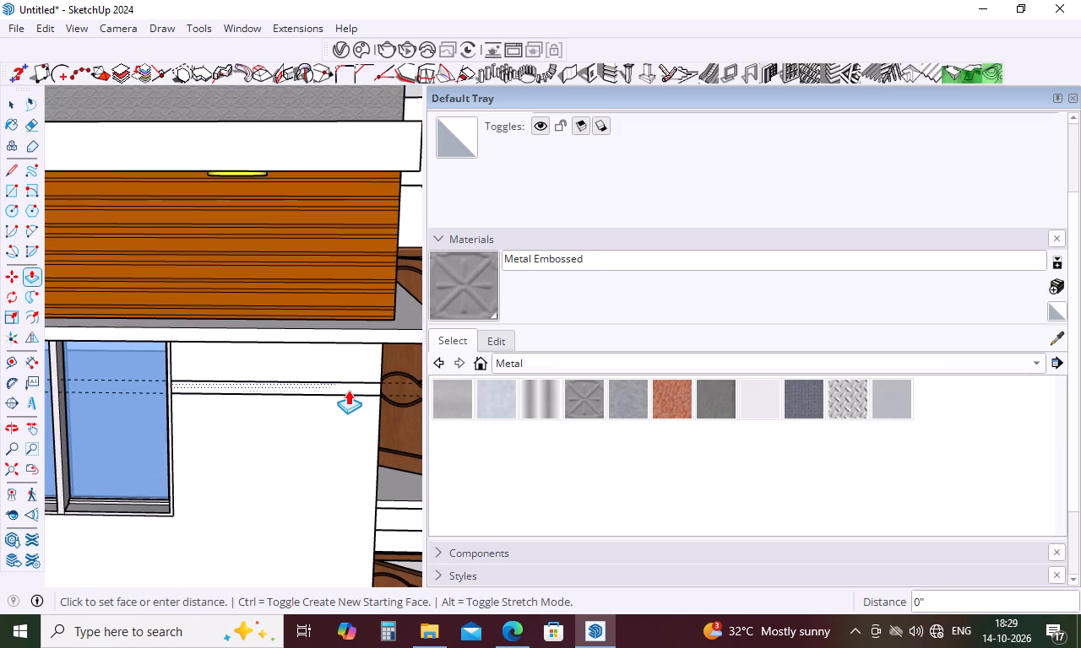
pyautogui.scroll(-5, 348, 390)
pyautogui.moveTo(348, 390); pyautogui.dragTo(87, 416, button='middle')
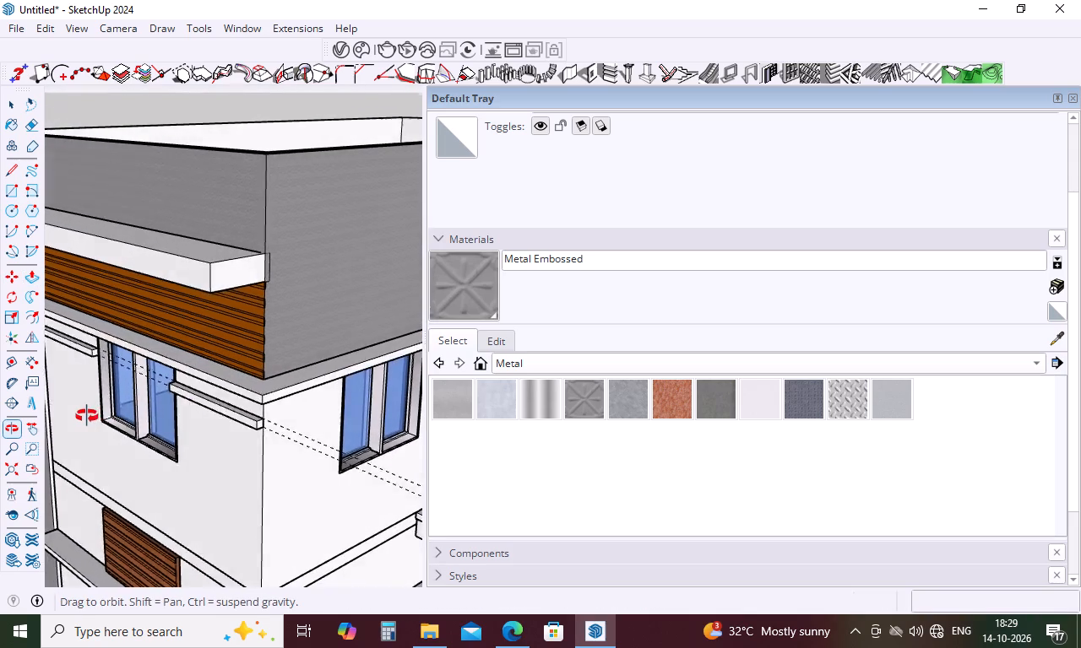
pyautogui.moveTo(87, 416); pyautogui.dragTo(301, 373, button='middle')
pyautogui.scroll(-10, 307, 371)
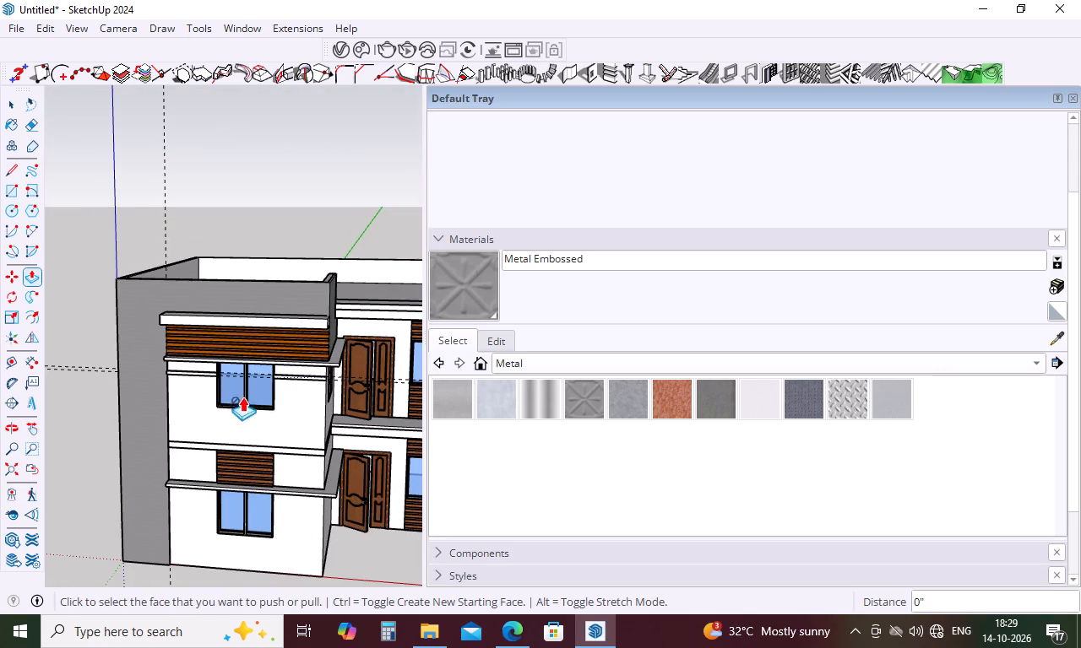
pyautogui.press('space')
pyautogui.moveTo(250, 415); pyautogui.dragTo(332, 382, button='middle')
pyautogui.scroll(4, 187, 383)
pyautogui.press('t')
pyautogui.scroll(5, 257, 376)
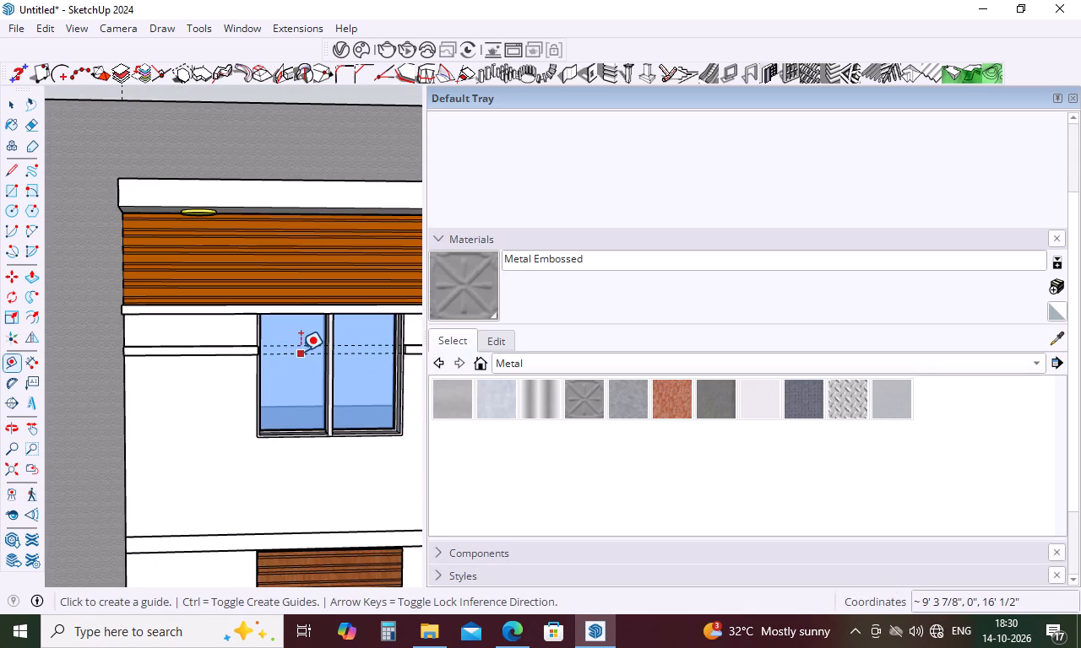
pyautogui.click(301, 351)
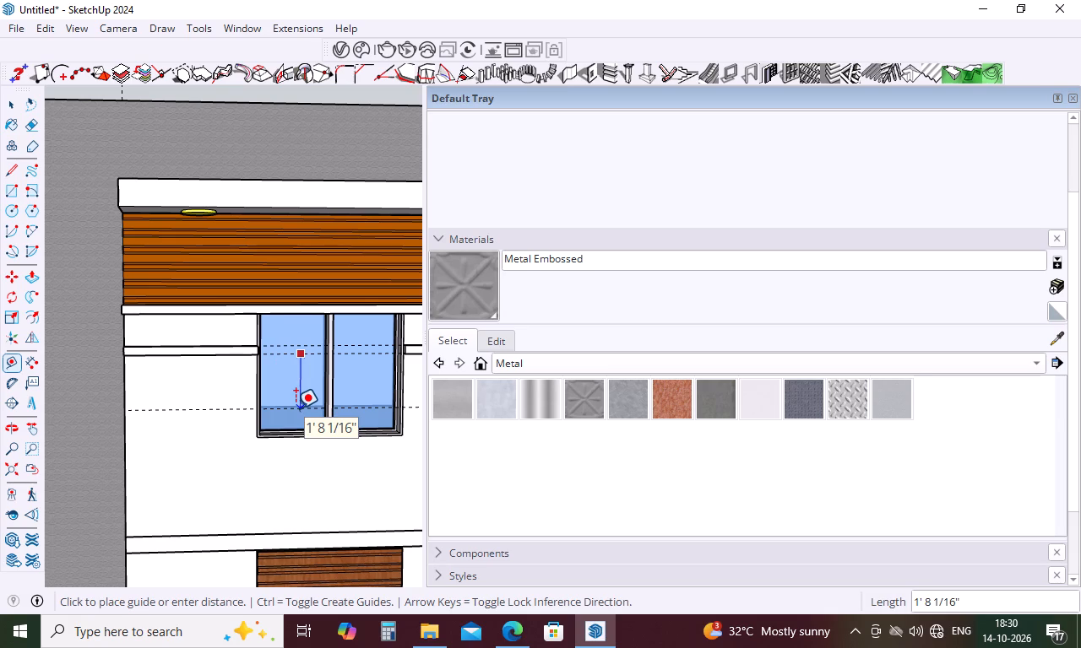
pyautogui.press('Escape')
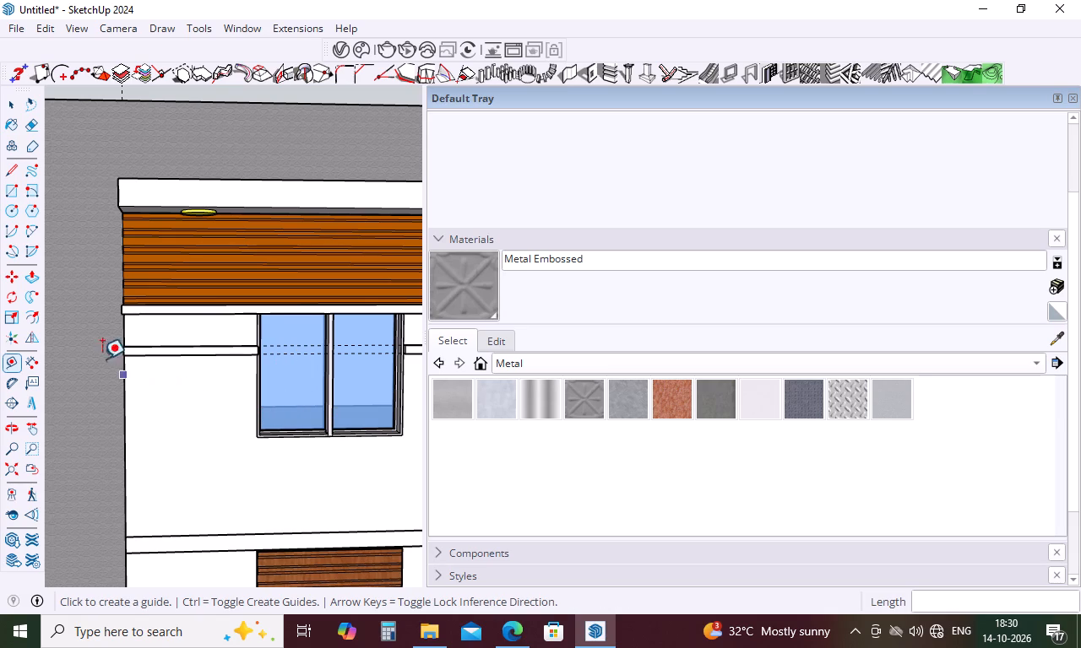
# Measure the vertical gap between the ledge under the wood cladding and the band beside the grey side strip.
pyautogui.click(25, 368)
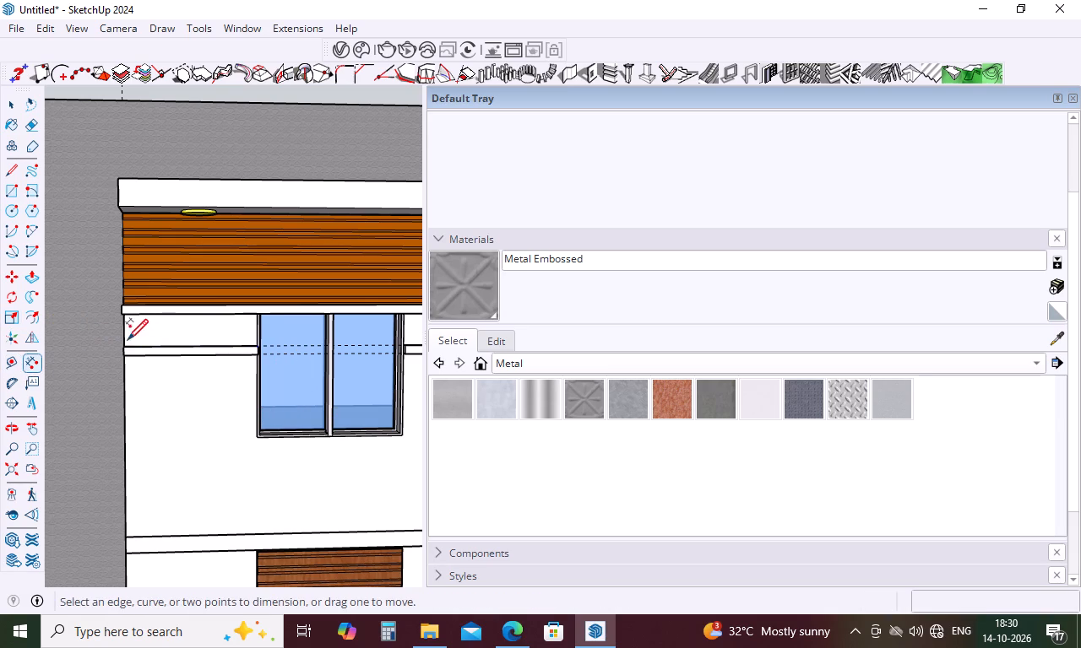
pyautogui.scroll(10, 128, 336)
pyautogui.moveTo(130, 307); pyautogui.dragTo(142, 224, button='middle')
pyautogui.scroll(4, 120, 302)
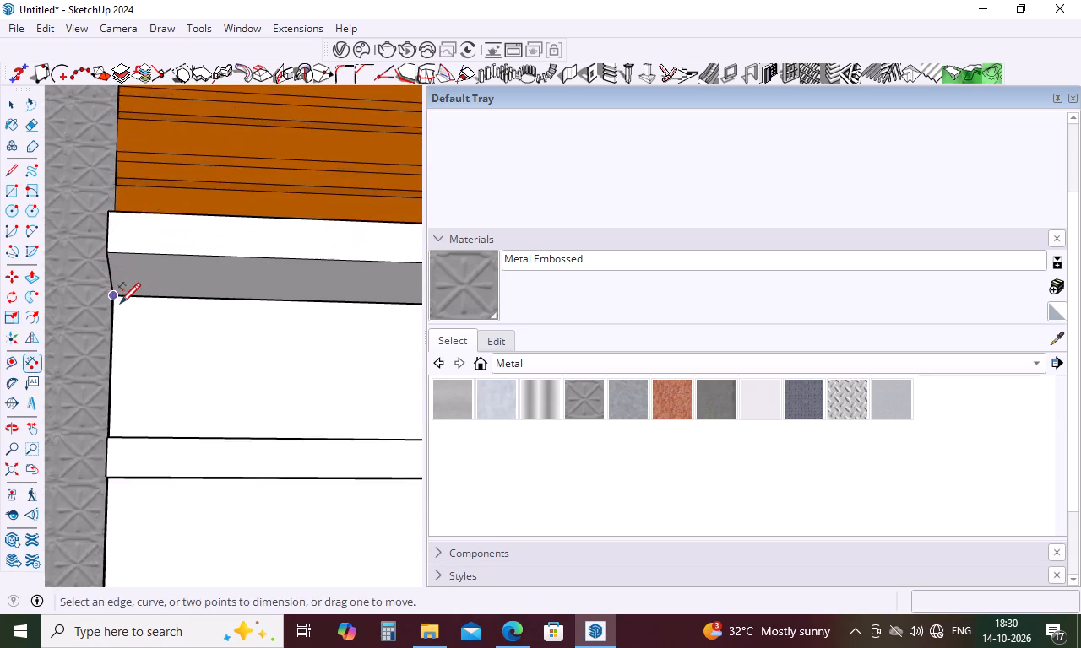
pyautogui.scroll(11, 120, 302)
pyautogui.click(106, 287)
pyautogui.scroll(-5, 106, 287)
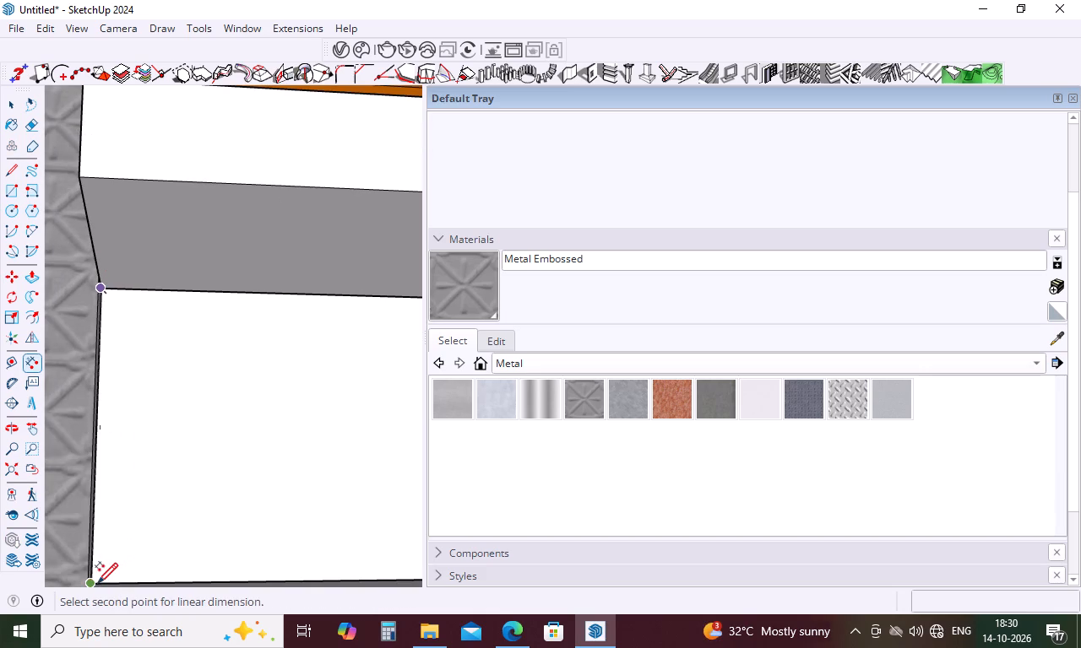
pyautogui.scroll(4, 100, 575)
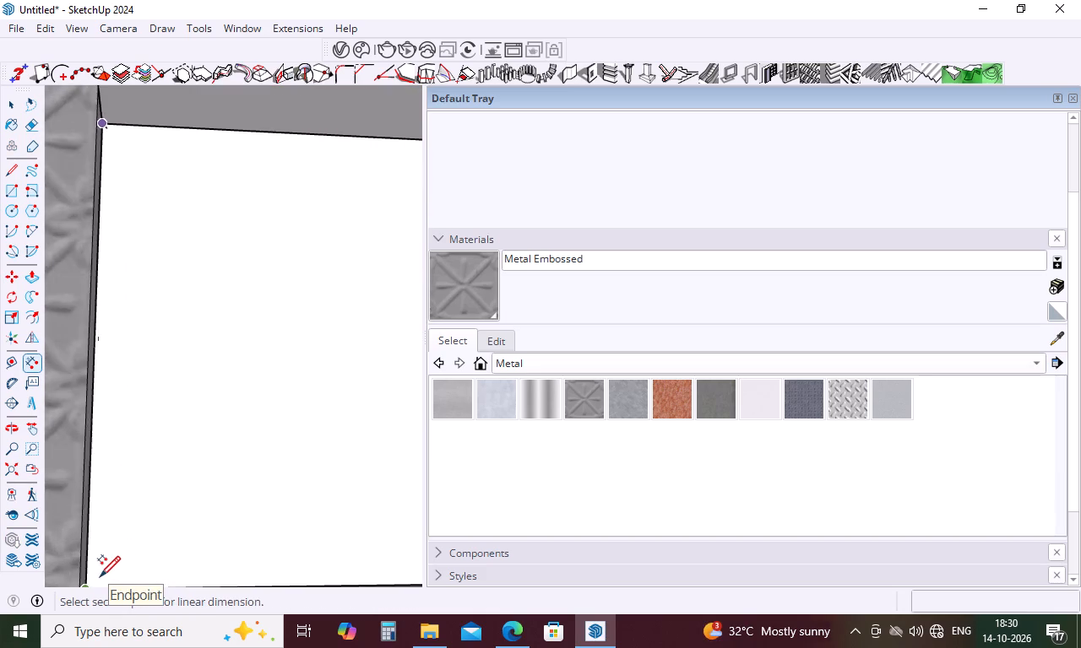
pyautogui.scroll(3, 100, 575)
pyautogui.scroll(-11, 128, 480)
pyautogui.moveTo(129, 496); pyautogui.dragTo(109, 575, button='middle')
pyautogui.scroll(3, 133, 506)
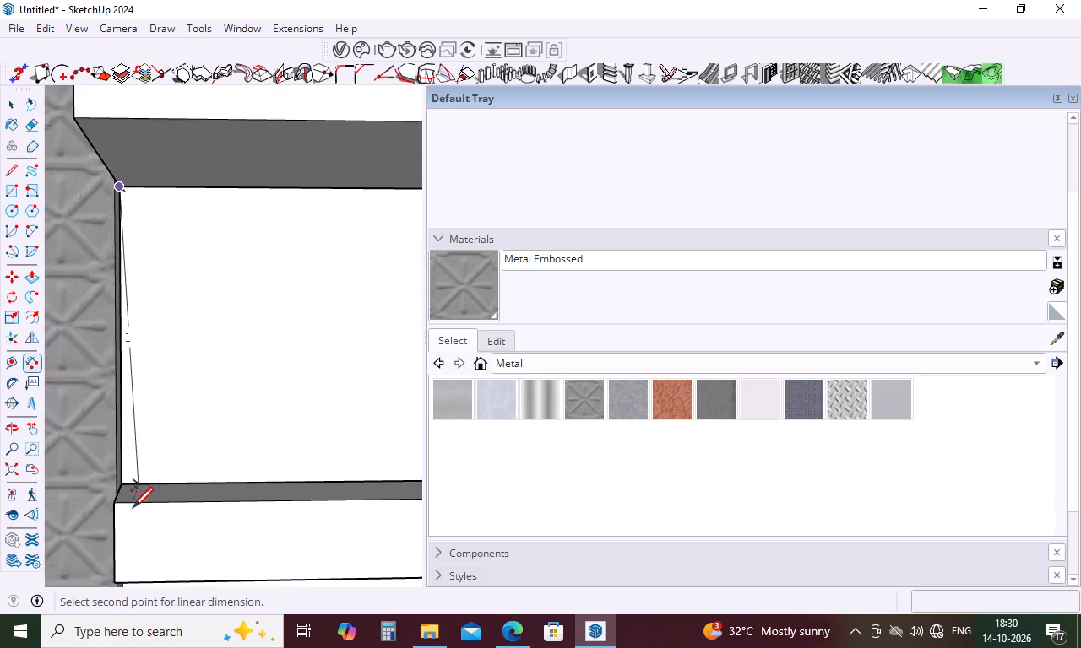
pyautogui.scroll(8, 133, 506)
pyautogui.click(117, 474)
pyautogui.scroll(-6, 175, 478)
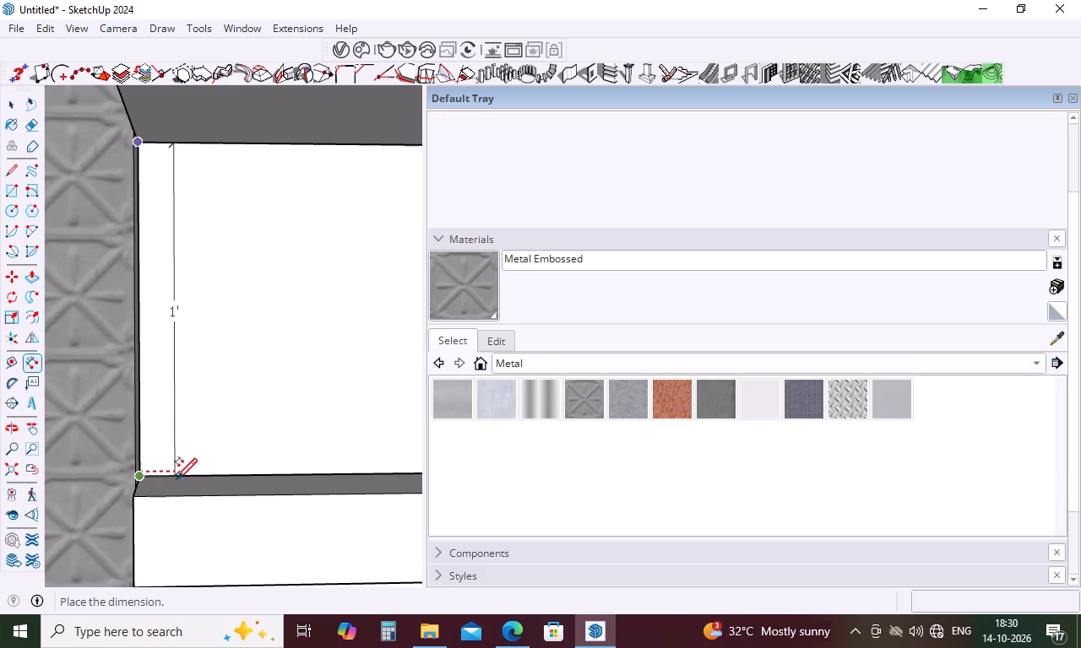
pyautogui.press('Escape')
pyautogui.scroll(-11, 178, 478)
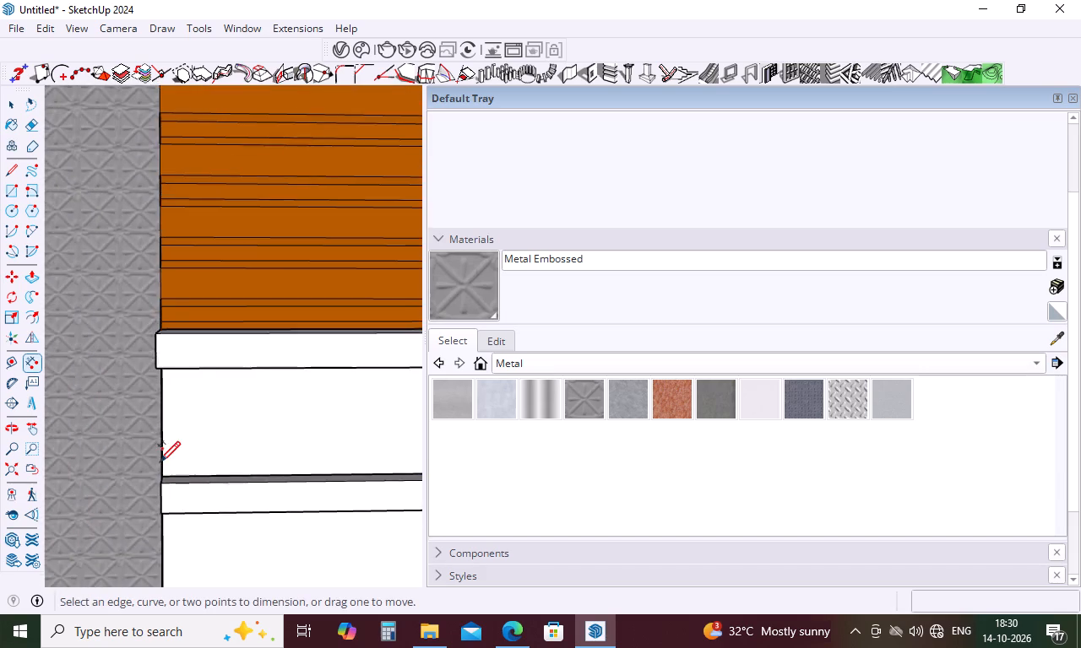
pyautogui.scroll(-17, 158, 459)
pyautogui.moveTo(182, 478); pyautogui.dragTo(210, 382, button='middle')
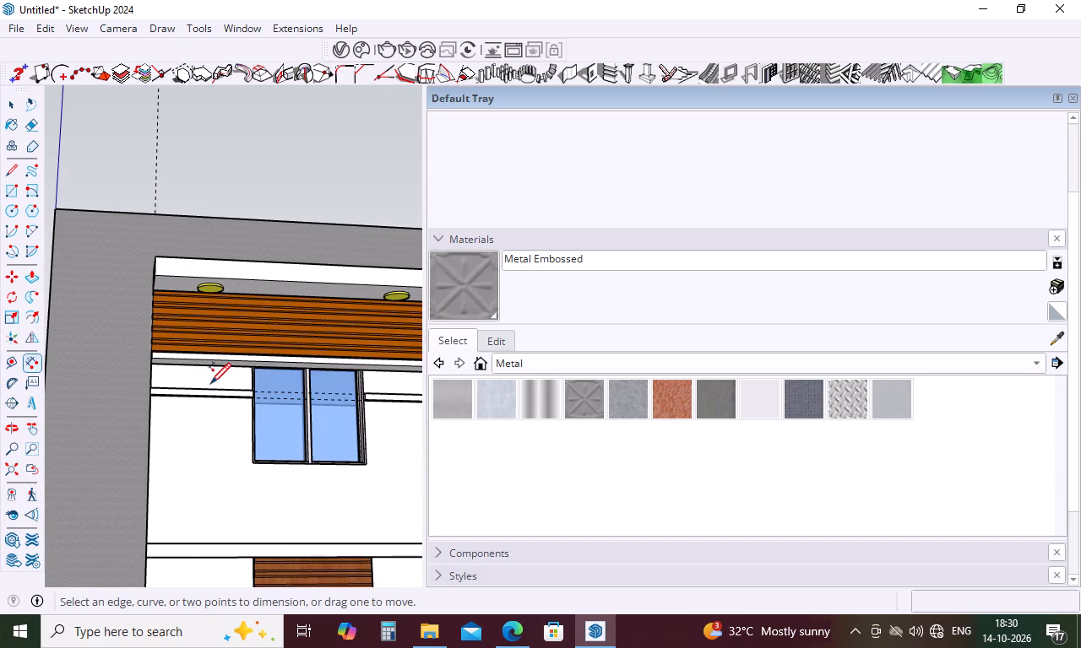
pyautogui.press('Escape')
# Place a horizontal guide 1' below the lower edge of the band beside the upper window.
pyautogui.press('t')
pyautogui.scroll(9, 209, 403)
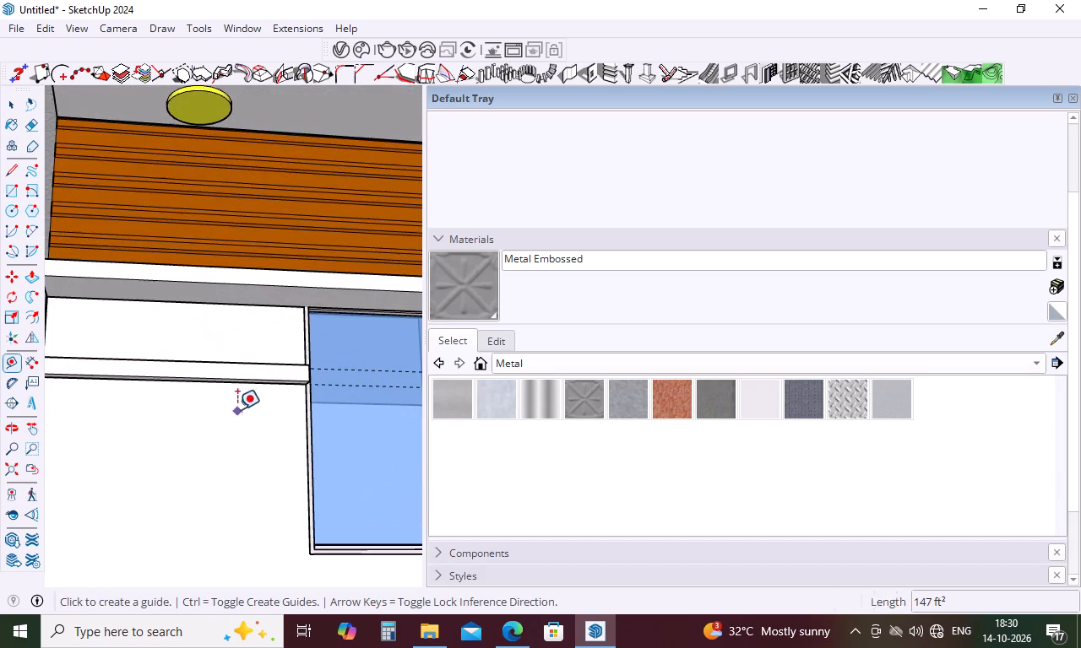
pyautogui.moveTo(265, 397); pyautogui.dragTo(269, 360, button='middle')
pyautogui.click(266, 375)
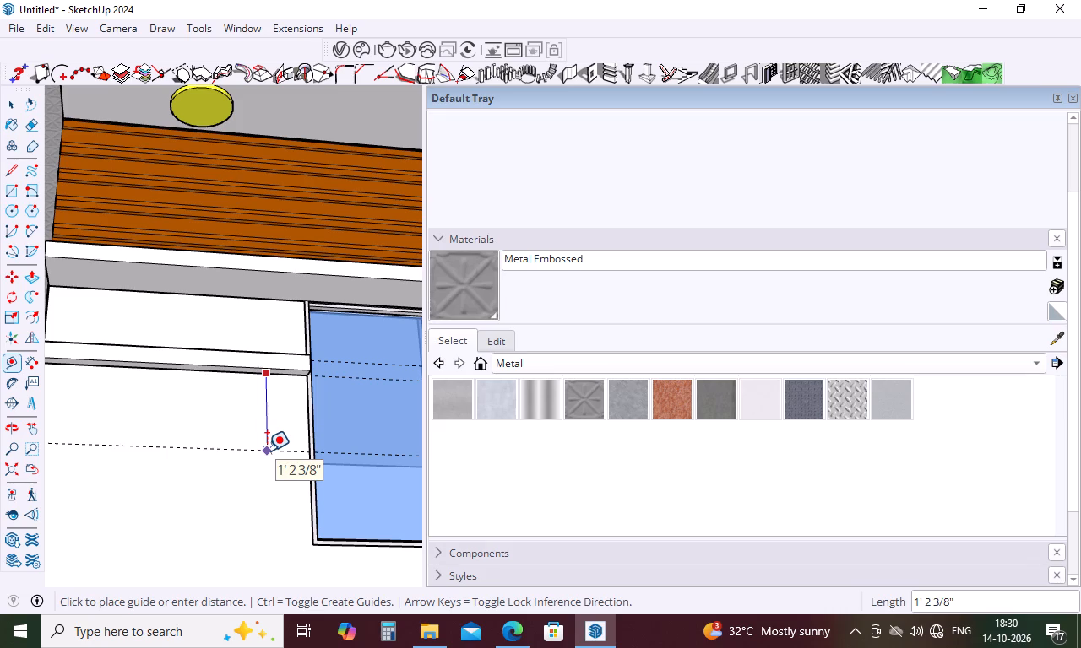
pyautogui.write("1'")
pyautogui.press('Return')
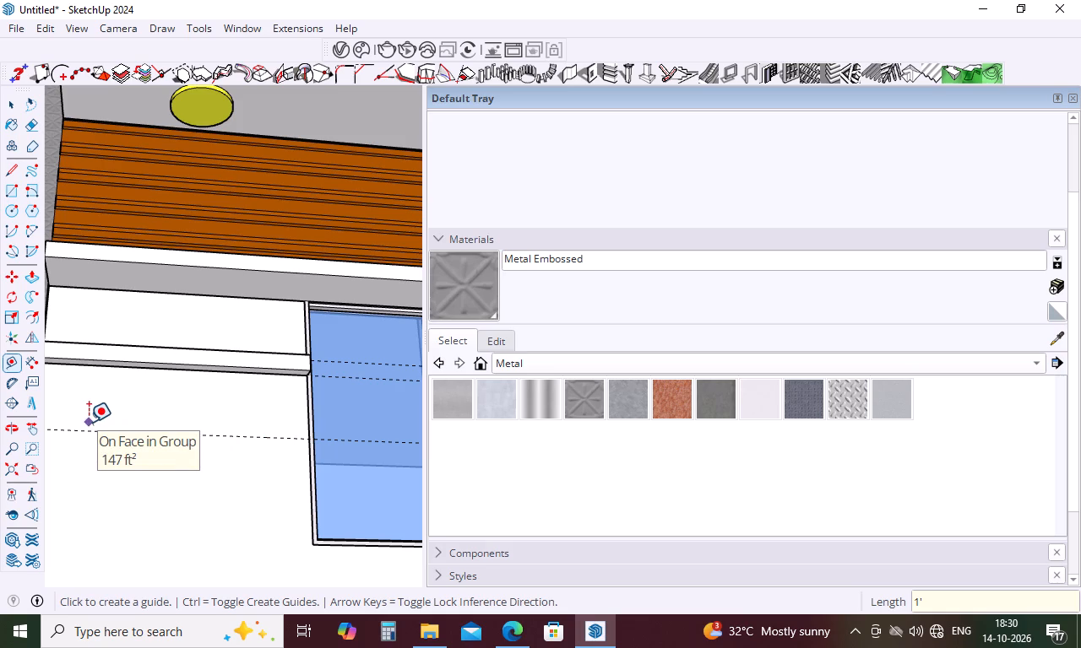
# Place a second horizontal guide 3" below the new guide across the white front wall.
pyautogui.scroll(-4, 89, 422)
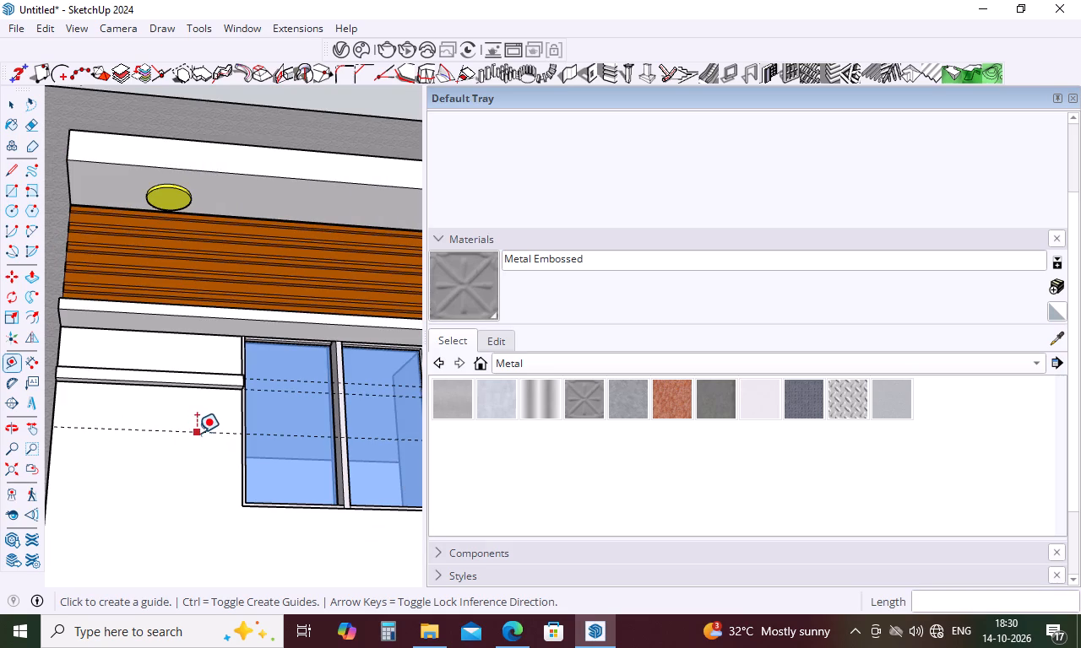
pyautogui.click(197, 433)
pyautogui.press('3')
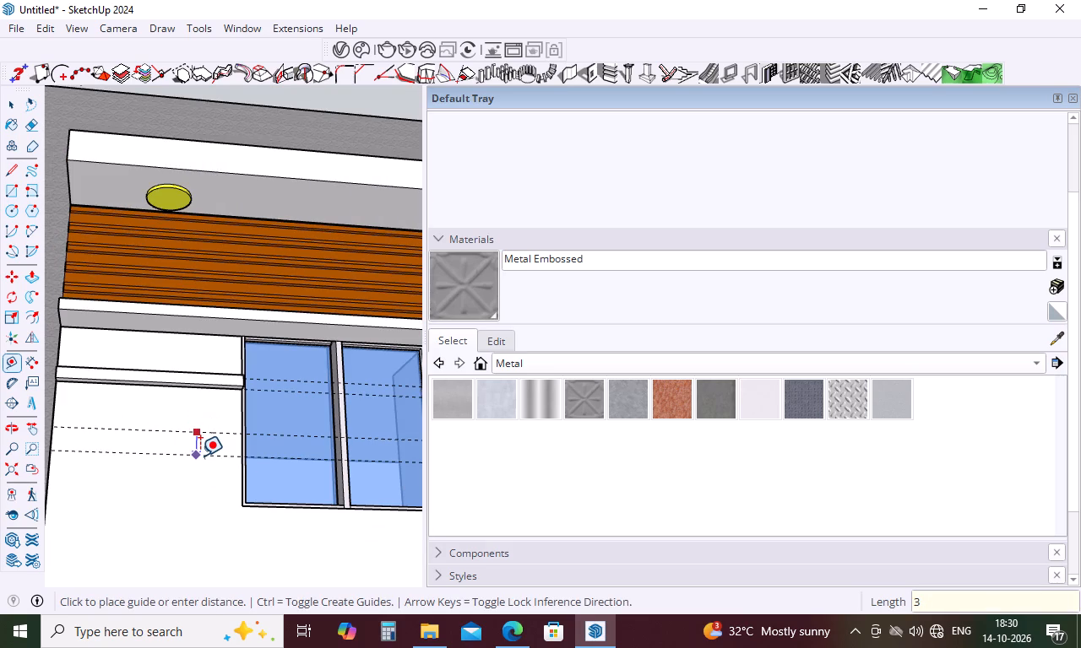
pyautogui.press('Return')
pyautogui.moveTo(200, 435); pyautogui.dragTo(191, 504, button='middle')
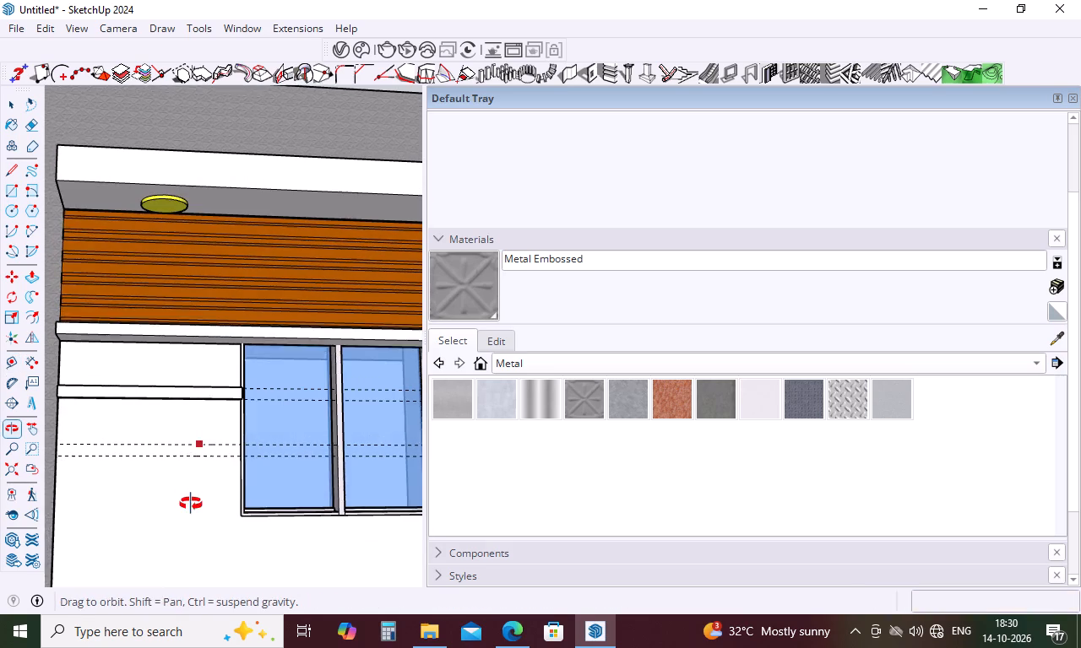
pyautogui.moveTo(191, 504); pyautogui.dragTo(191, 505, button='middle')
pyautogui.press('Escape')
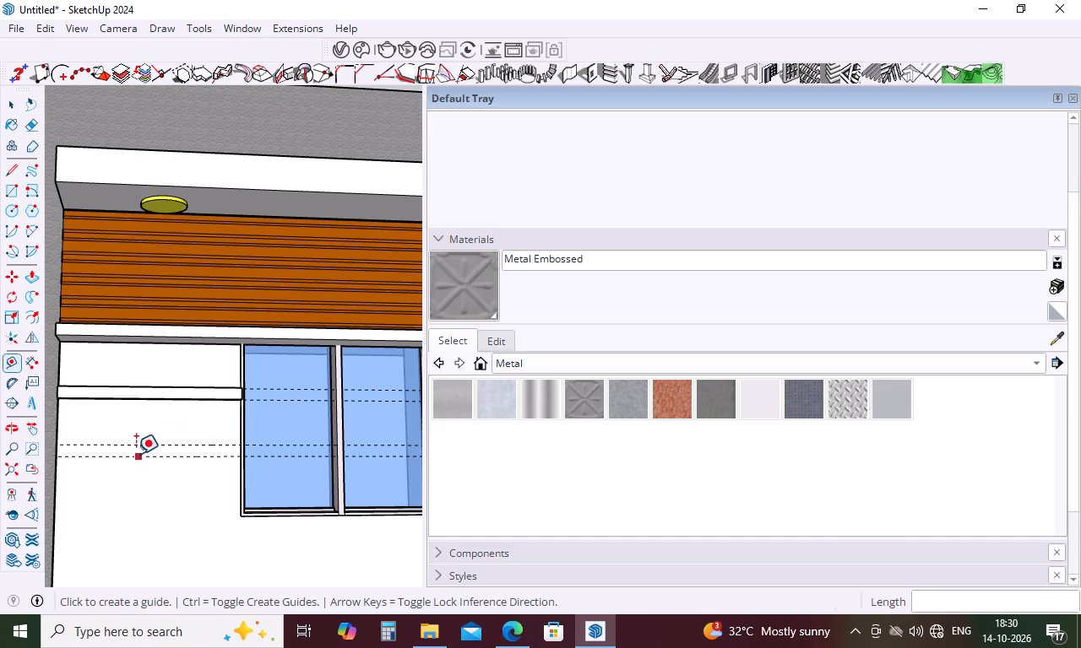
# Measure the height of the projecting band at its end beside the upper window.
pyautogui.click(34, 364)
pyautogui.scroll(15, 253, 389)
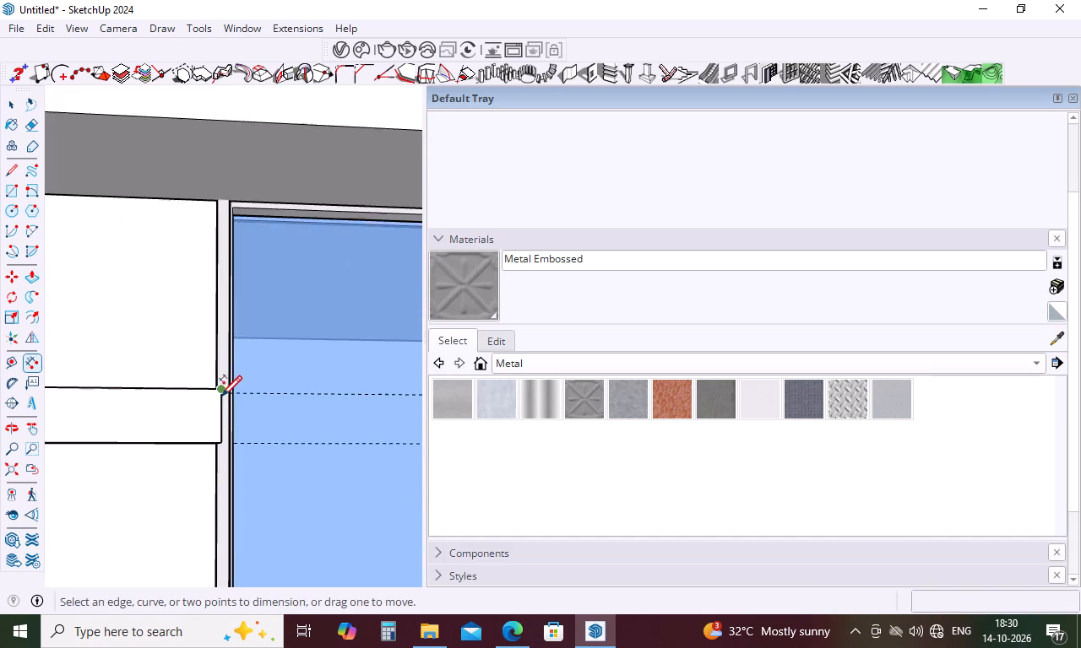
pyautogui.scroll(5, 221, 395)
pyautogui.click(224, 390)
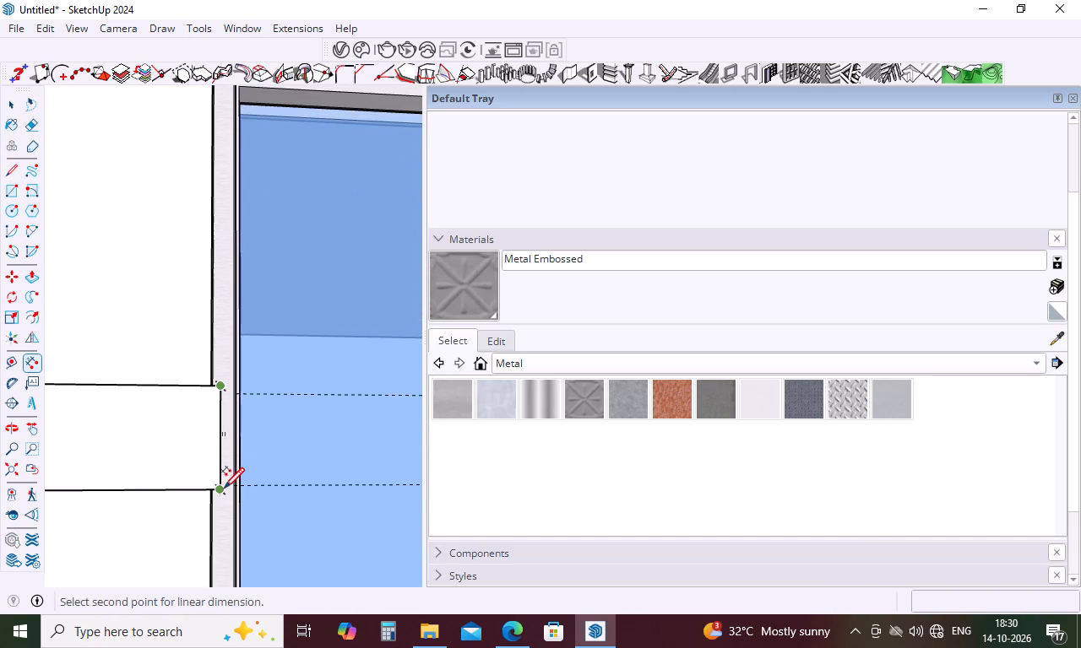
pyautogui.click(224, 487)
pyautogui.press('Escape')
pyautogui.scroll(-6, 301, 389)
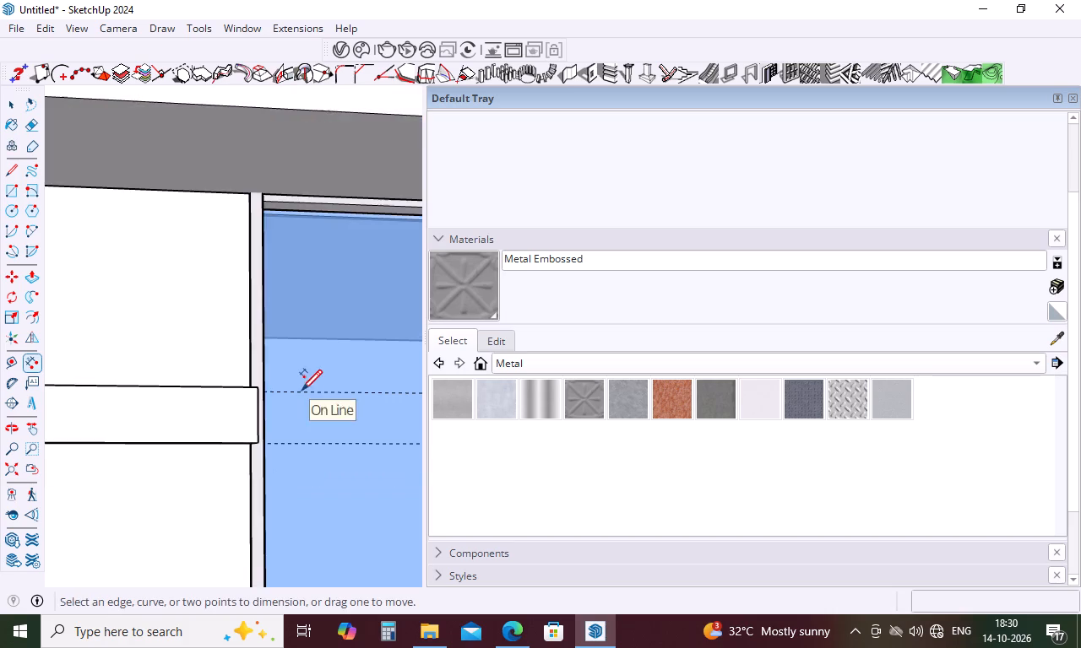
pyautogui.scroll(-16, 267, 377)
pyautogui.scroll(-5, 267, 377)
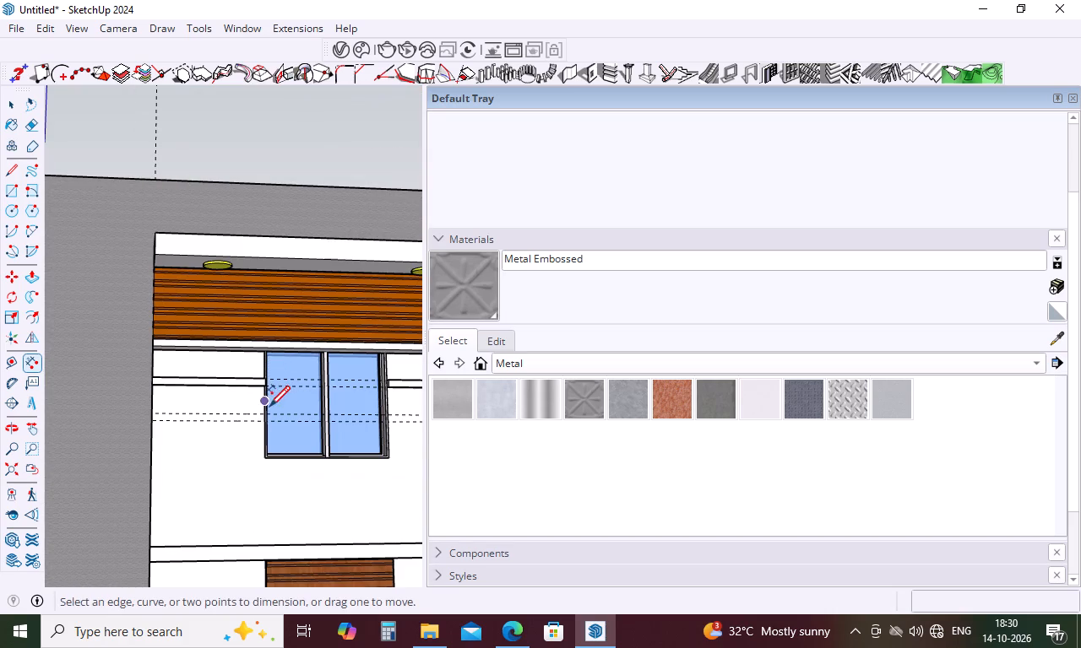